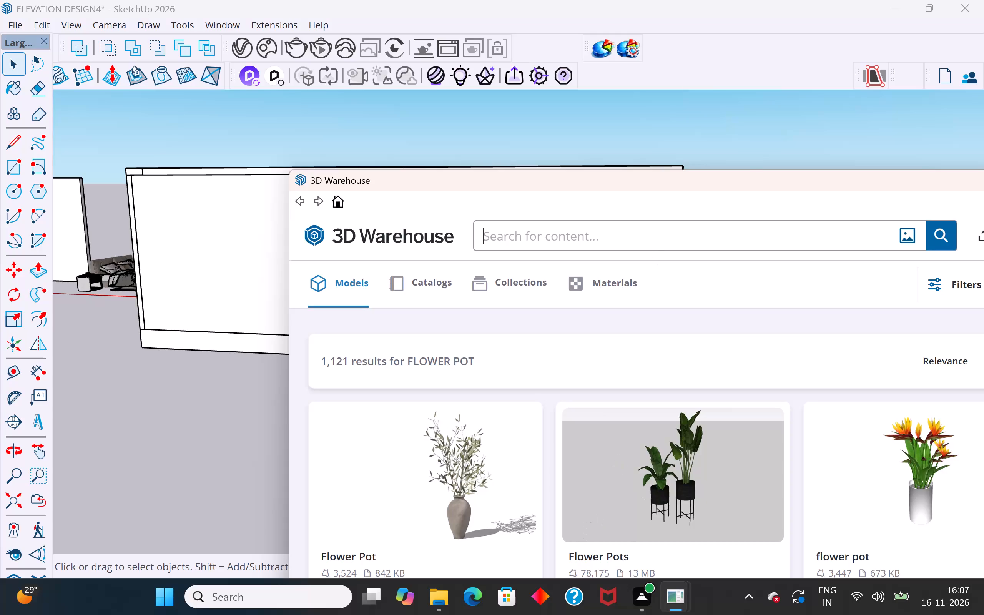
Search 3D Warehouse for WINDOW models.
left_click(633, 231)
left_click_drag(704, 180, 681, 211)
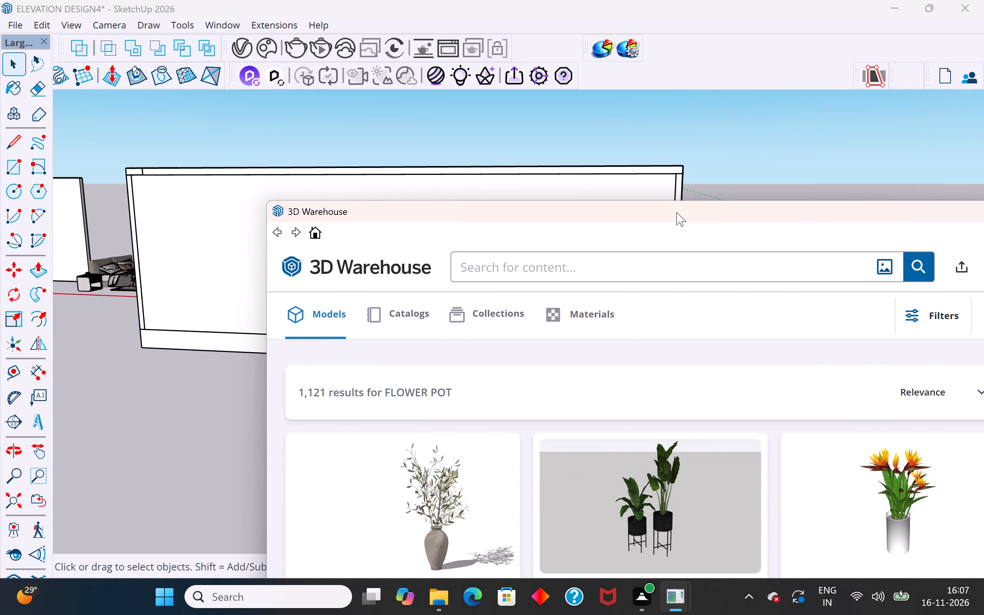
key("w")
type("IND")
type("OW")
left_click(919, 269)
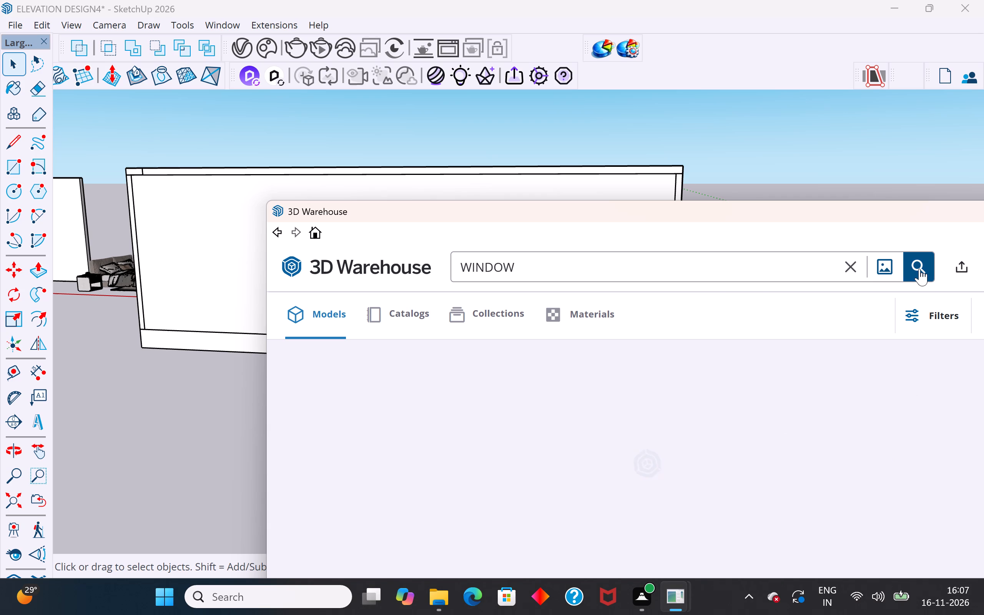
Find the white-framed four-panel "window" model (11 KB) among the results and load it directly into the model.
left_click_drag(656, 218, 609, 170)
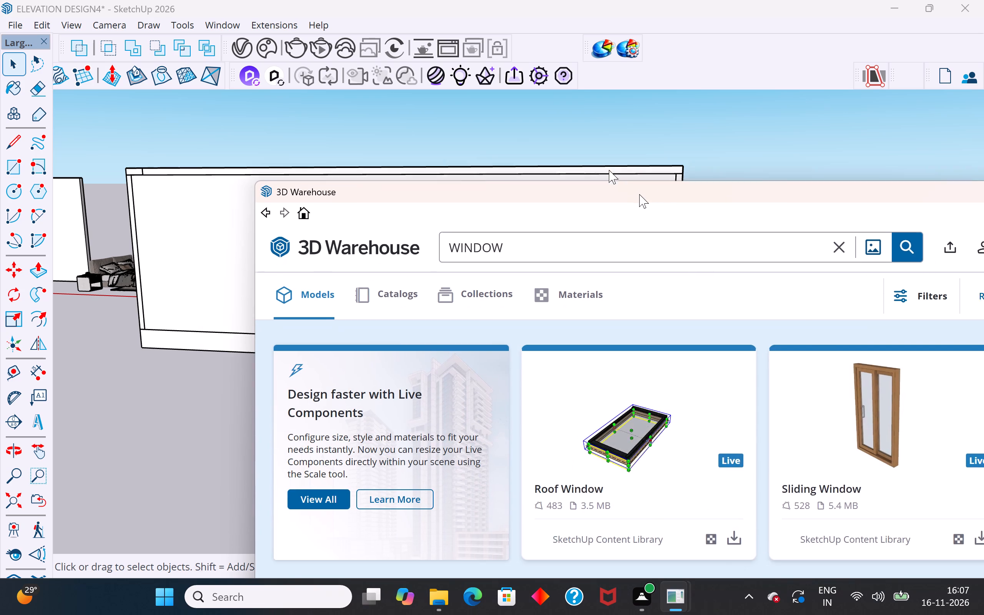
left_click_drag(609, 170, 591, 155)
left_click_drag(677, 138, 676, 154)
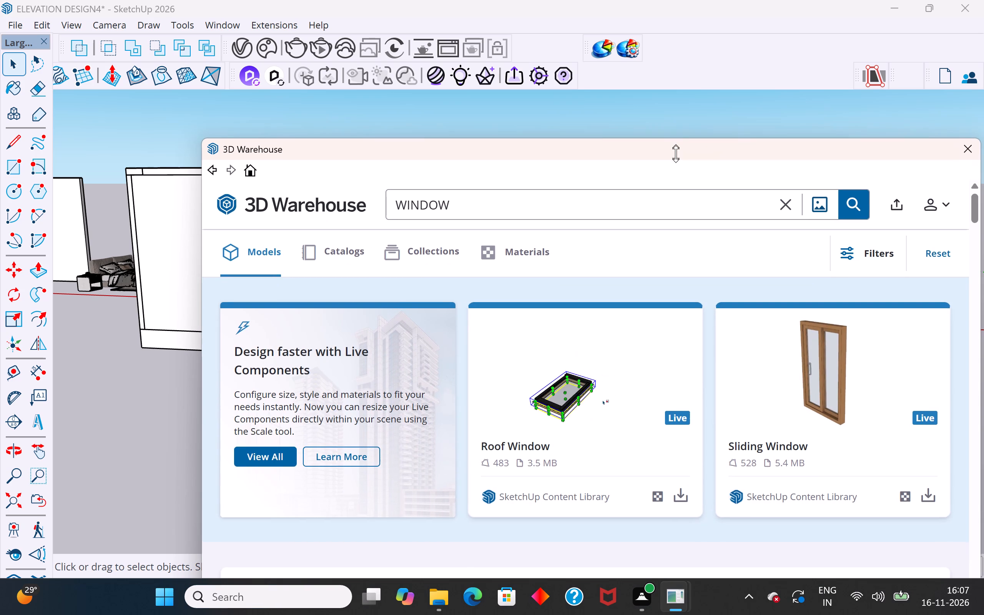
left_click_drag(676, 154, 662, 288)
left_click_drag(681, 294, 642, 157)
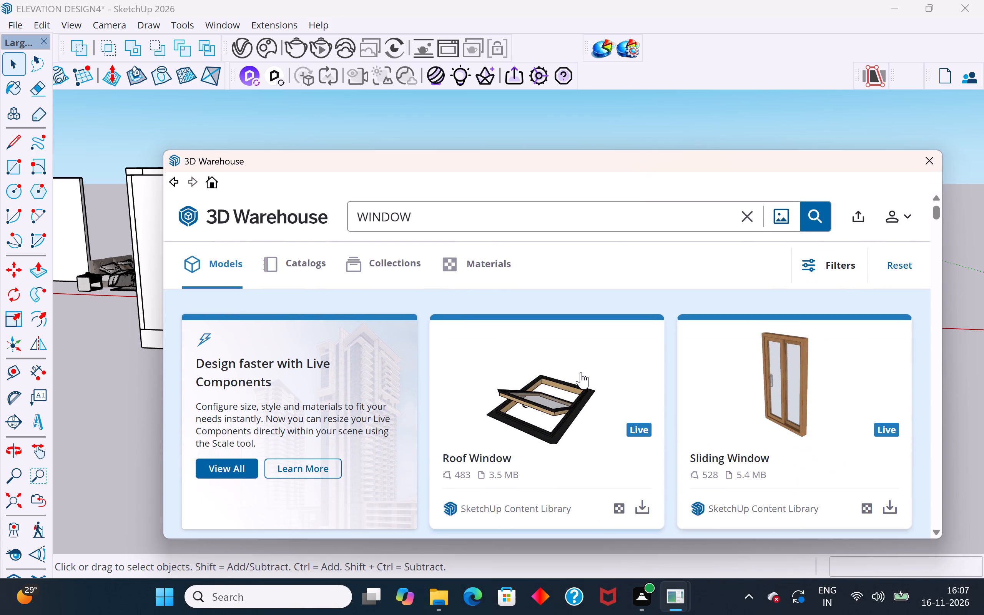
scroll(559, 449, "down", 5)
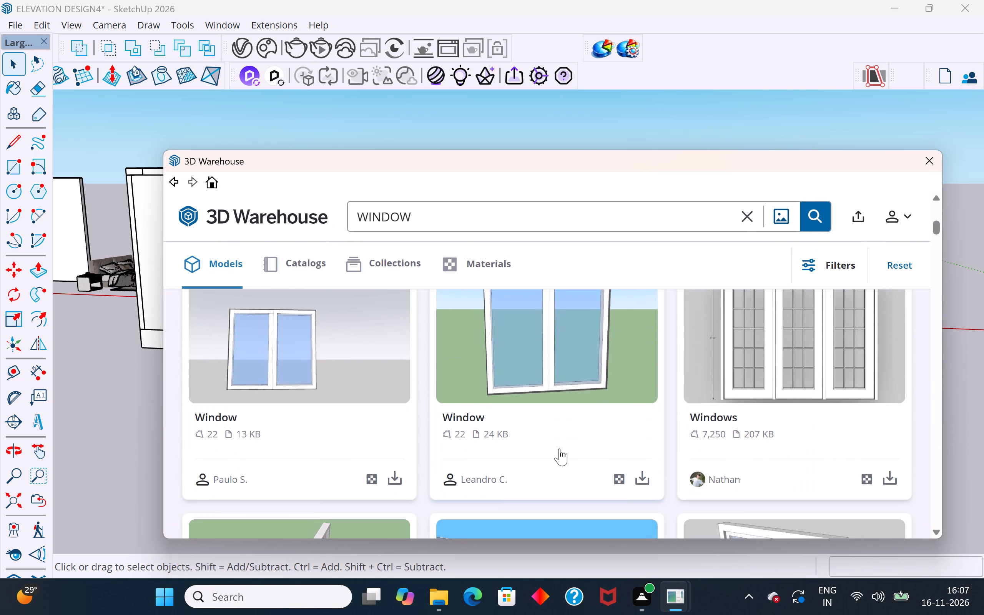
scroll(593, 427, "down", 3)
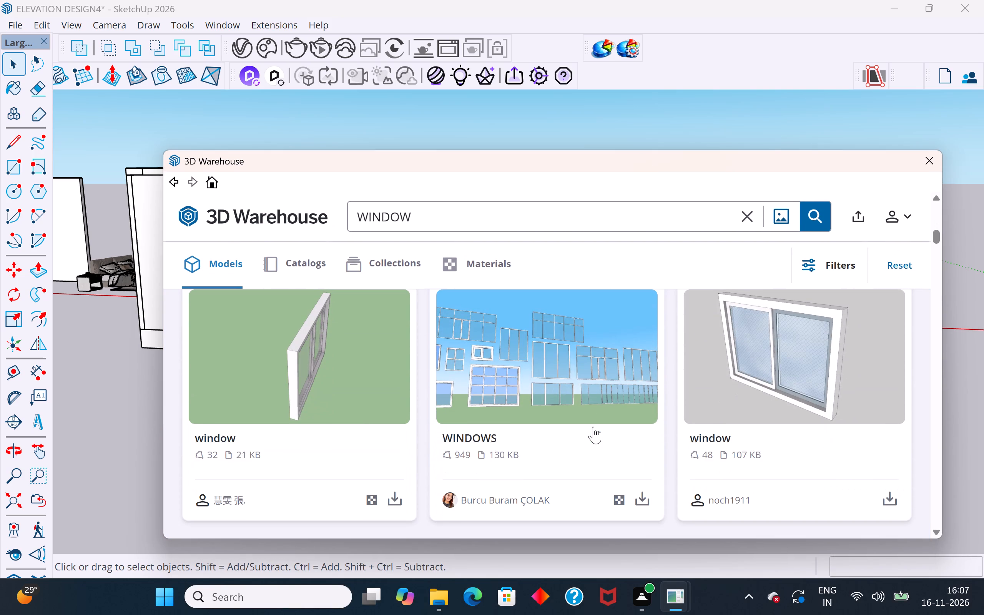
scroll(593, 427, "down", 3)
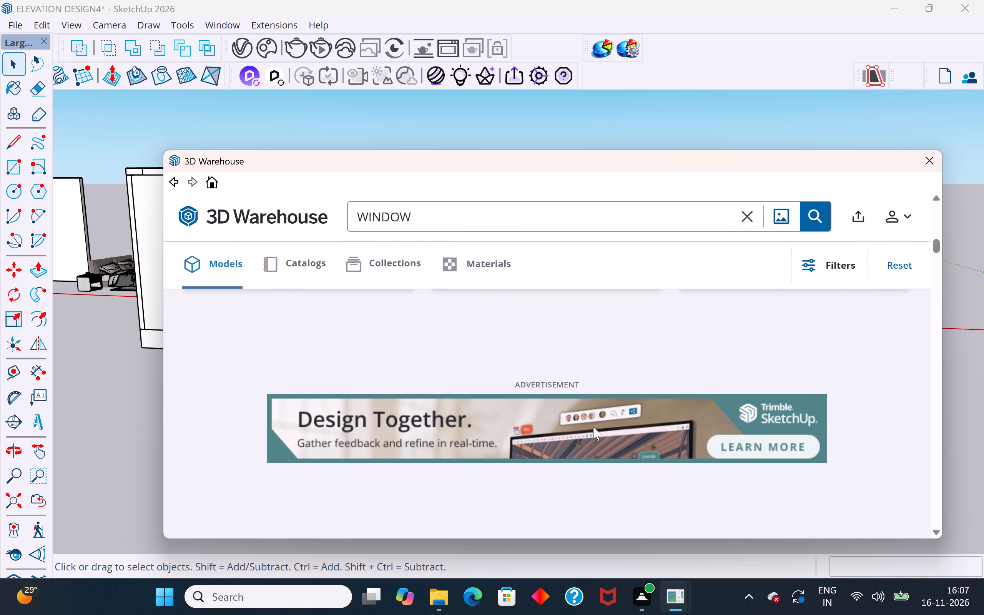
scroll(593, 427, "down", 6)
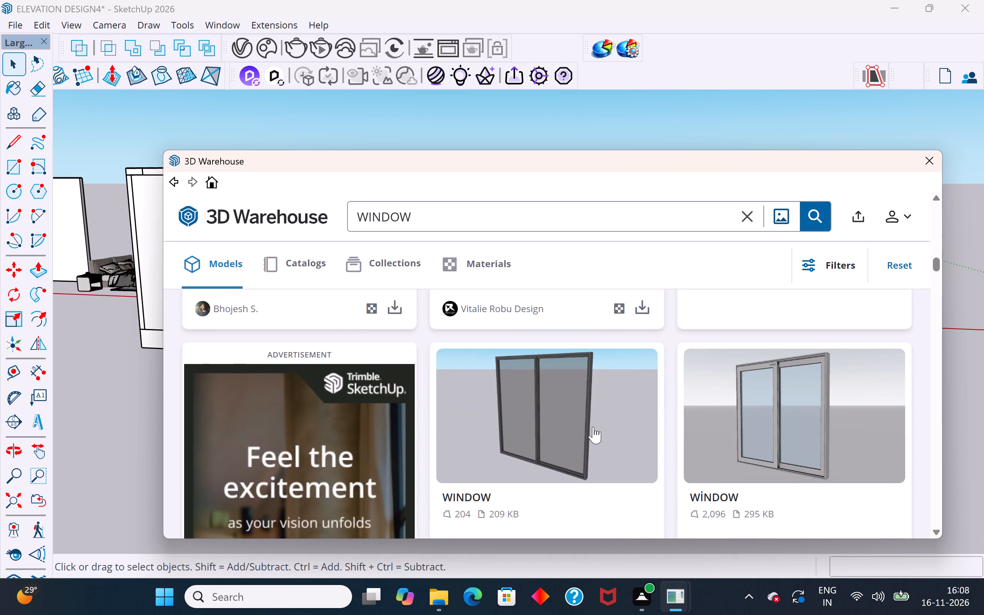
scroll(593, 427, "down", 5)
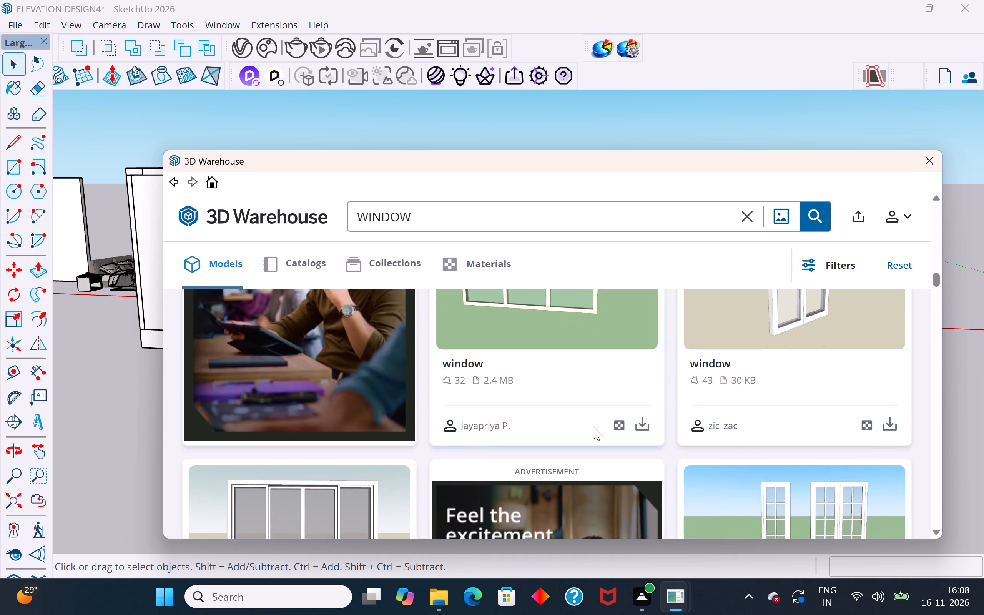
scroll(593, 427, "up", 3)
scroll(593, 427, "down", 5)
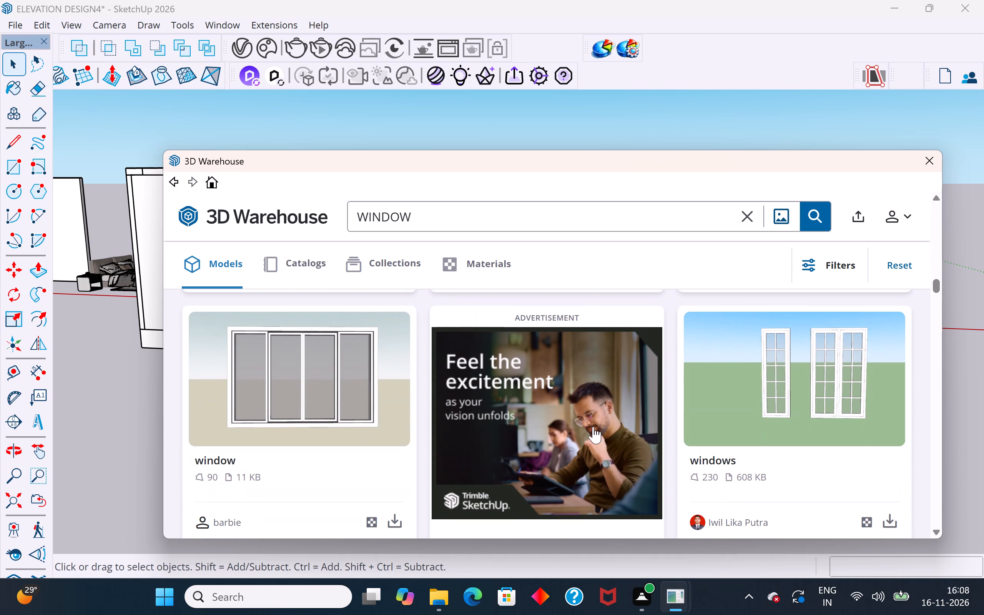
scroll(593, 427, "down", 1)
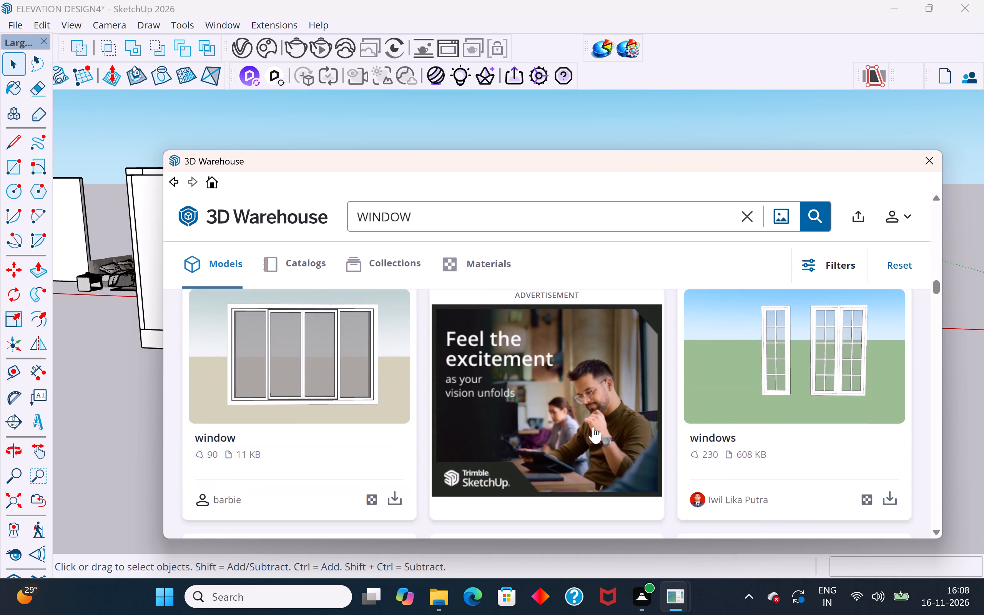
scroll(593, 427, "down", 1)
left_click(389, 369)
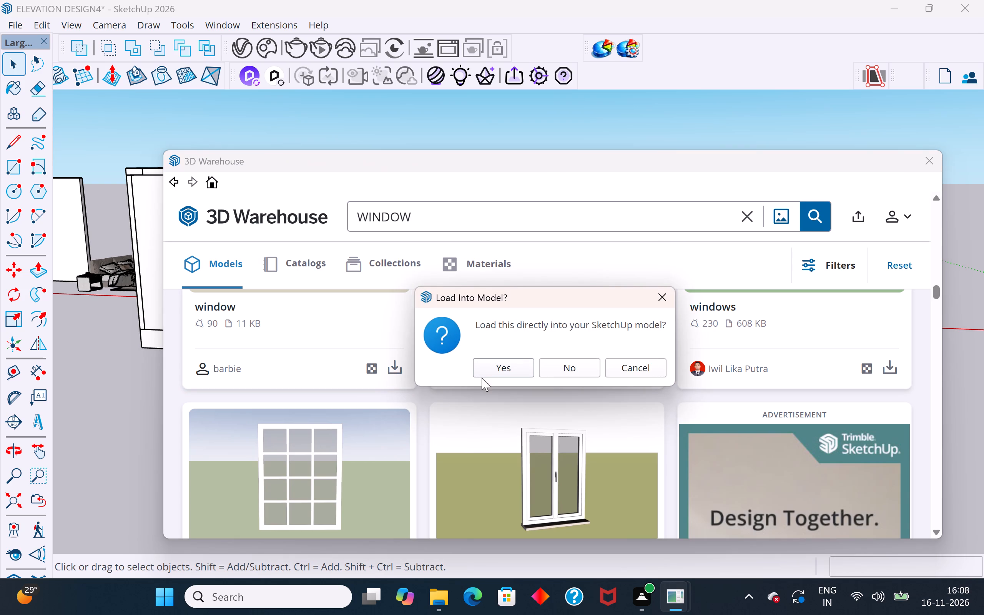
left_click(500, 369)
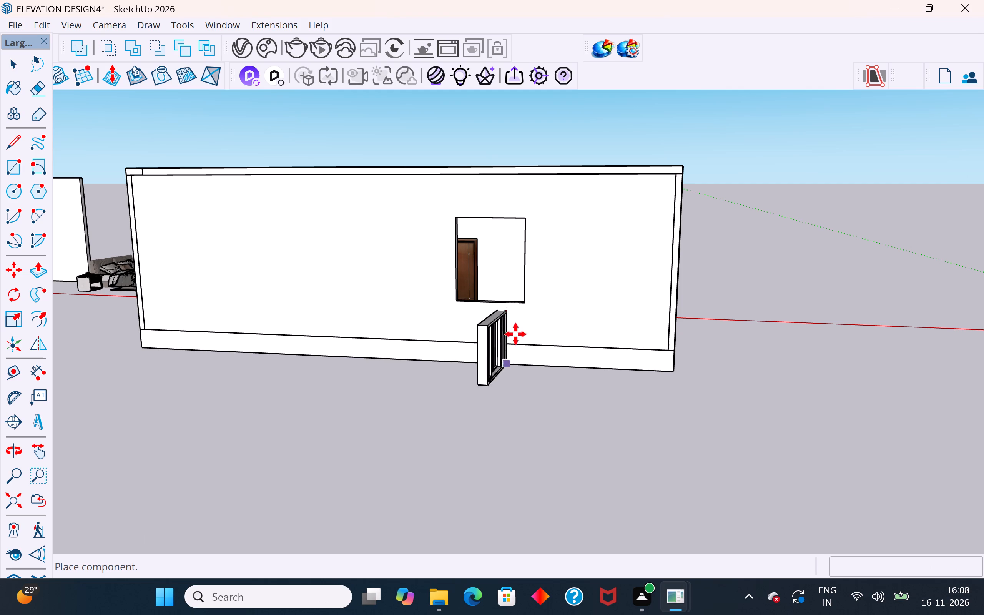
Place the loaded window component at the lower corner of the opening in the house's rear wall, on the side away from the door.
scroll(525, 303, "up", 11)
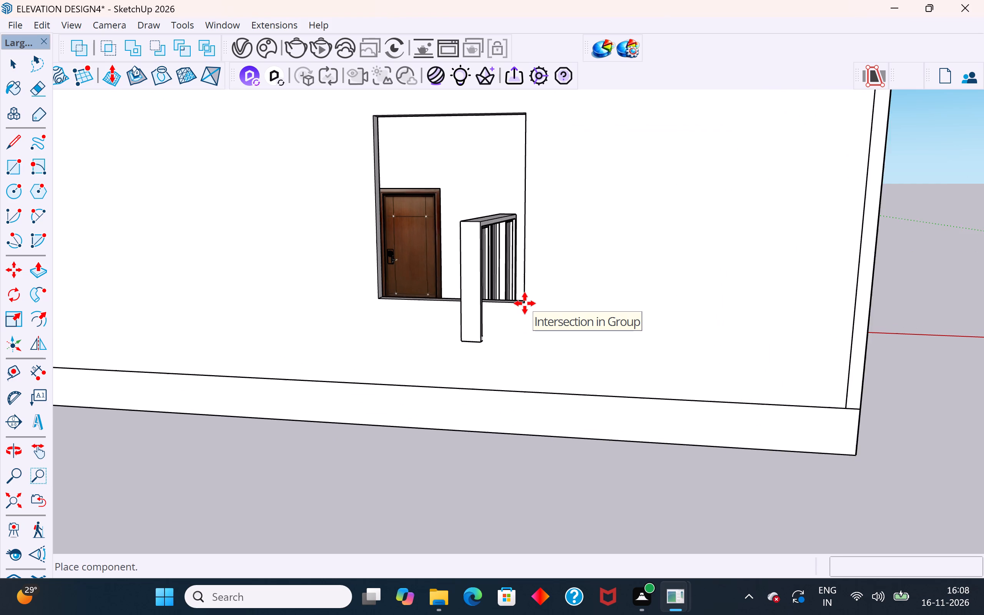
scroll(525, 303, "up", 2)
left_click(525, 297)
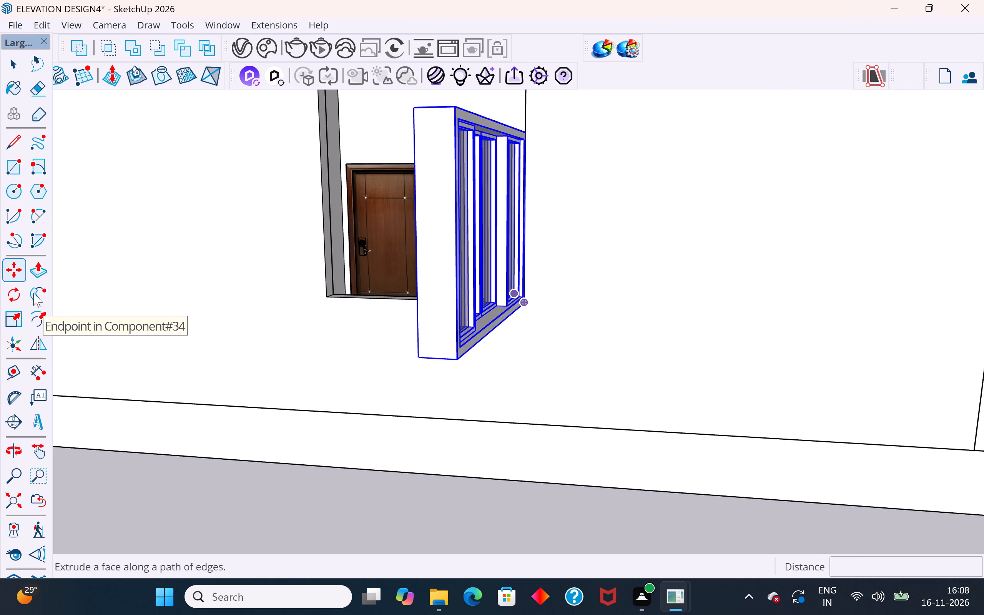
Rotate the window about 88° horizontally around its upper corner on the opening's edge to align it with the wall.
left_click(19, 291)
middle_click_drag(486, 319, 488, 326)
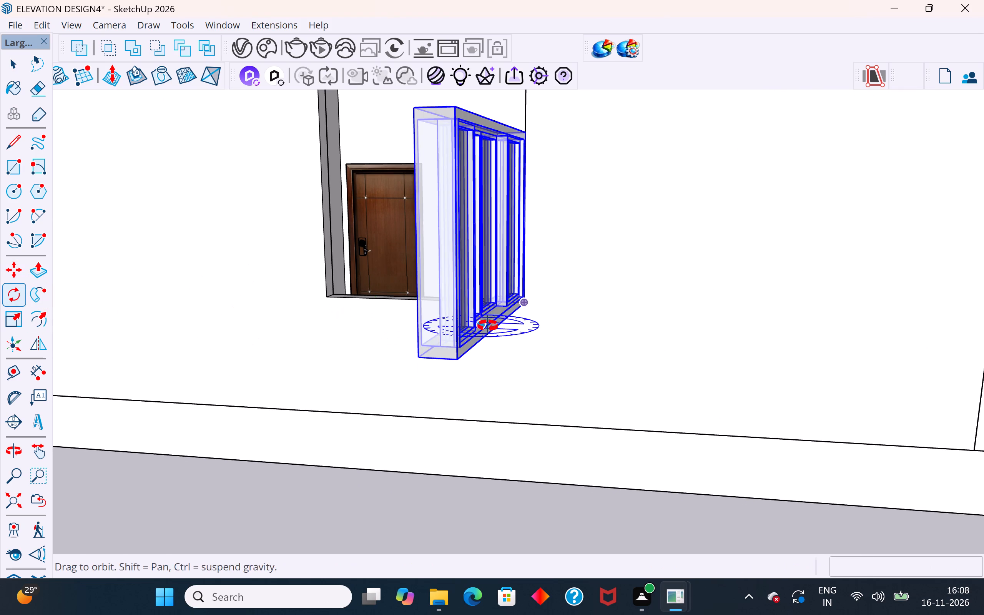
middle_click_drag(488, 326, 460, 430)
left_click(497, 264)
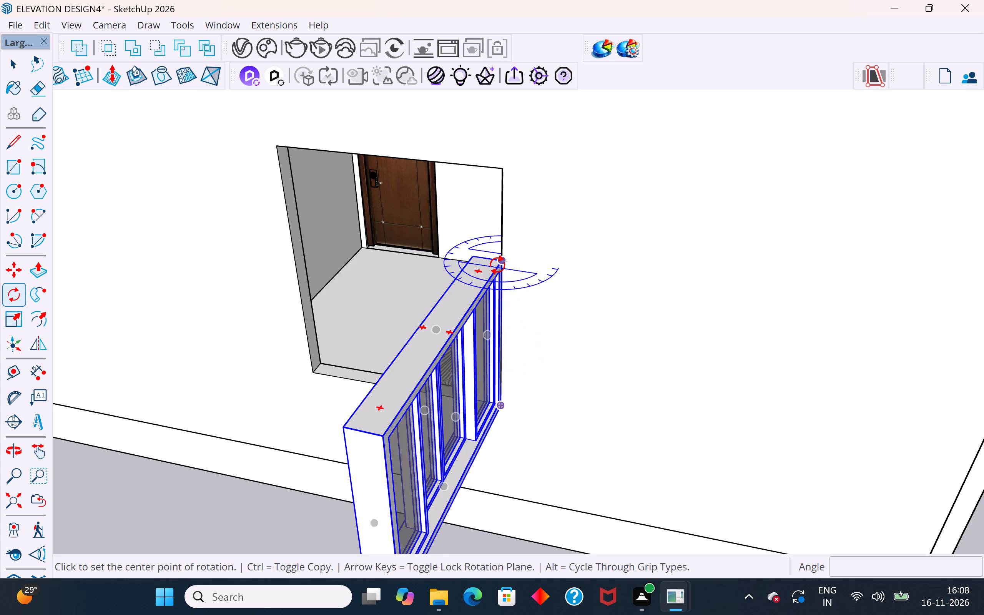
left_click(381, 443)
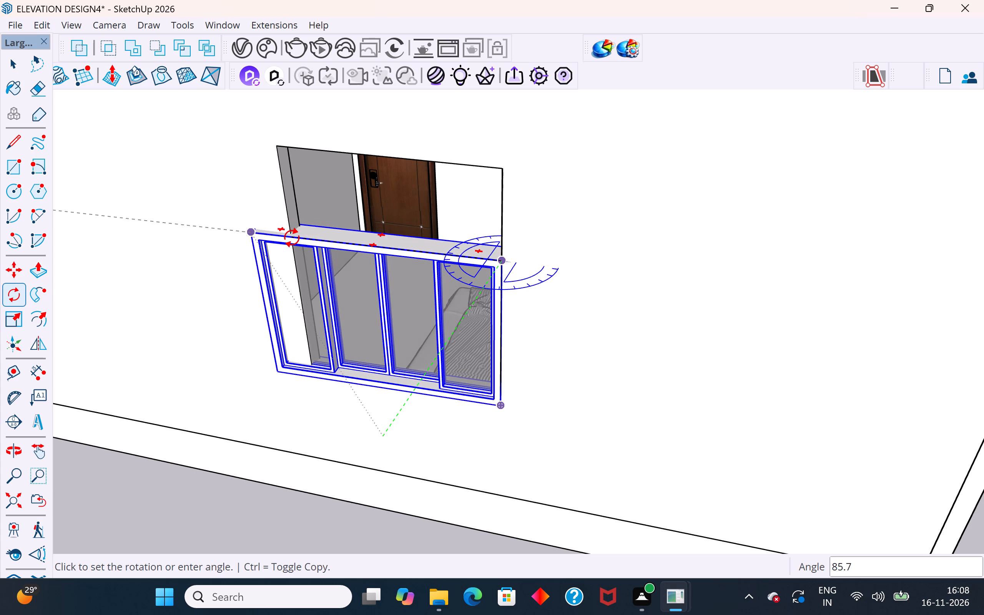
scroll(292, 237, "up", 2)
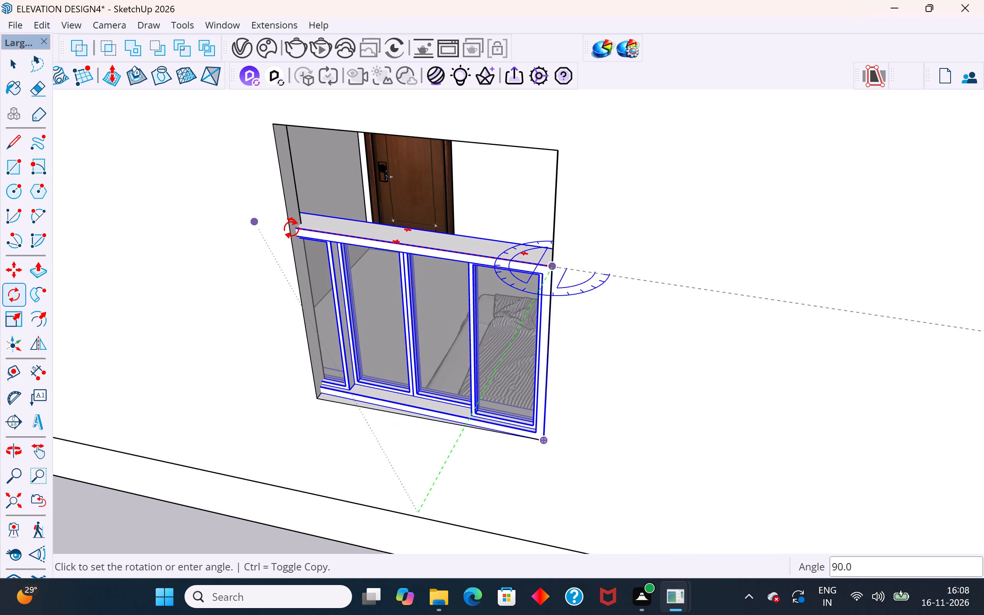
scroll(291, 228, "up", 8)
left_click(286, 228)
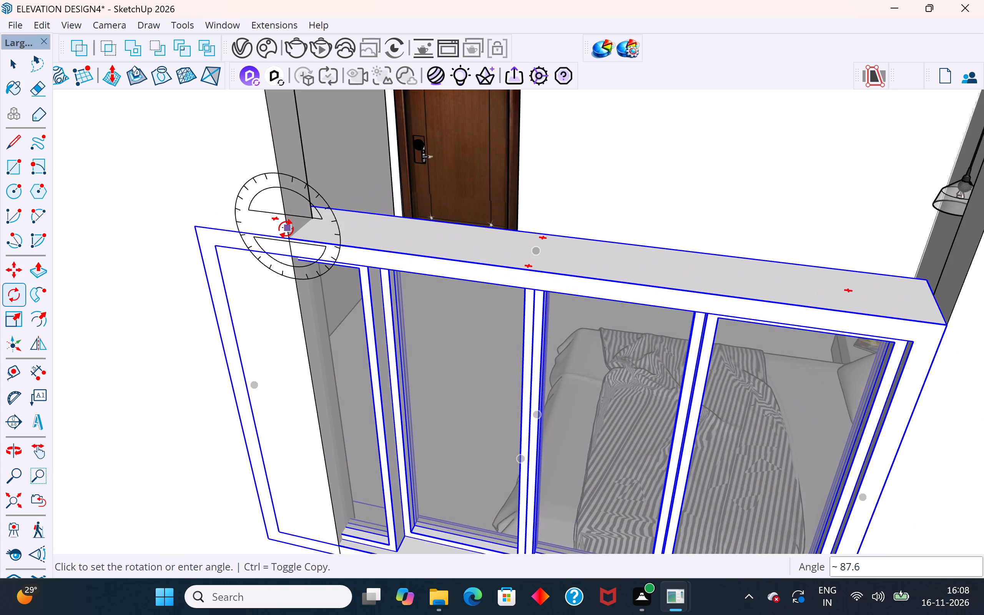
Scale the window to fit the wall opening, by 0.87 across its width and about 1.52 in height.
key("s")
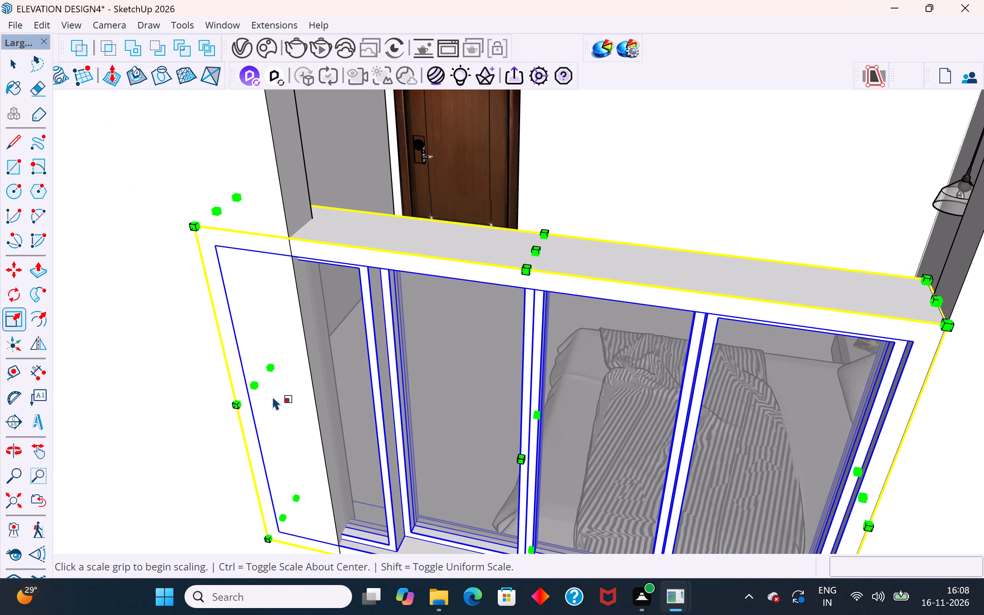
left_click(256, 384)
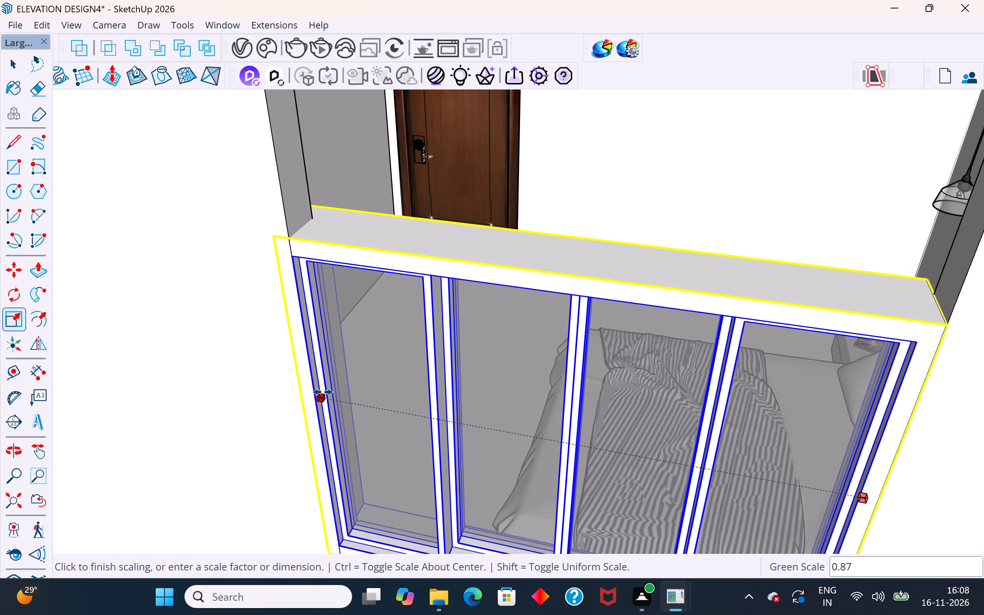
left_click(323, 392)
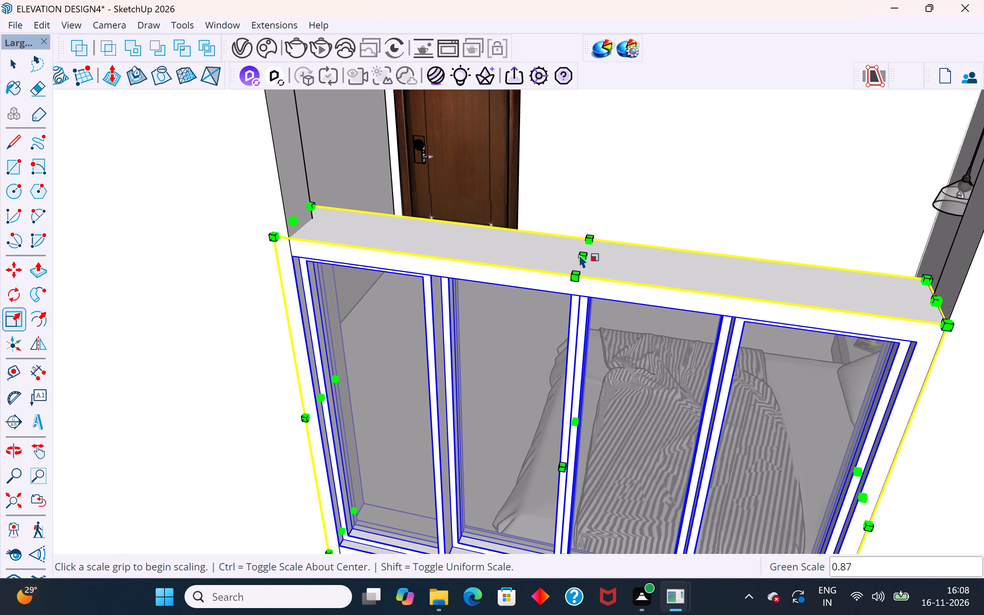
left_click(584, 259)
scroll(584, 259, "down", 9)
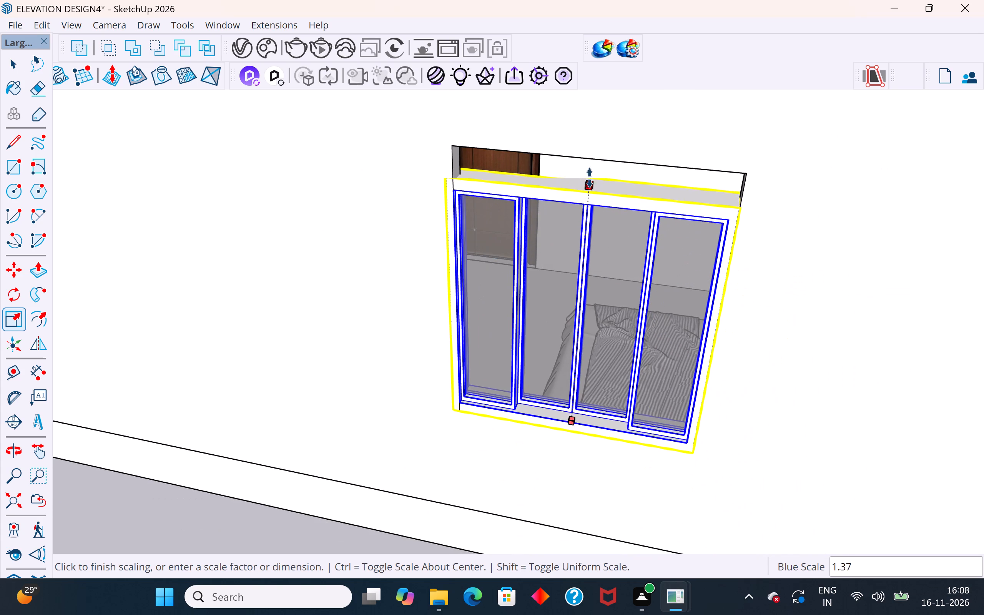
left_click(593, 160)
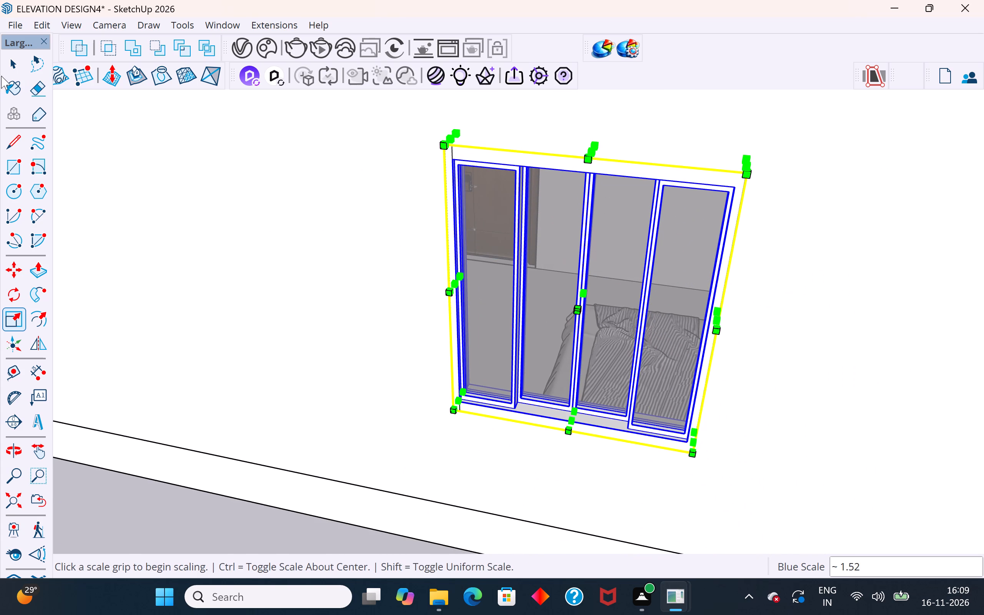
left_click(18, 66)
left_click(168, 497)
Examine the house exterior from the wall with the new window around to the front facade and car porch.
scroll(404, 439, "down", 6)
middle_click_drag(404, 439, 500, 335)
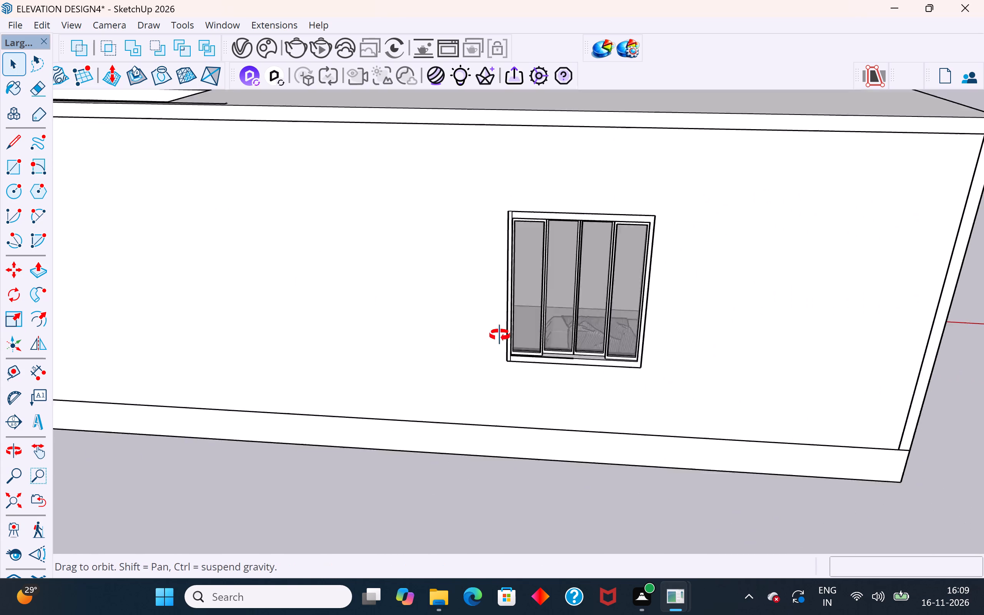
middle_click_drag(500, 335, 509, 347)
scroll(271, 480, "down", 6)
middle_click_drag(621, 395, 849, 425)
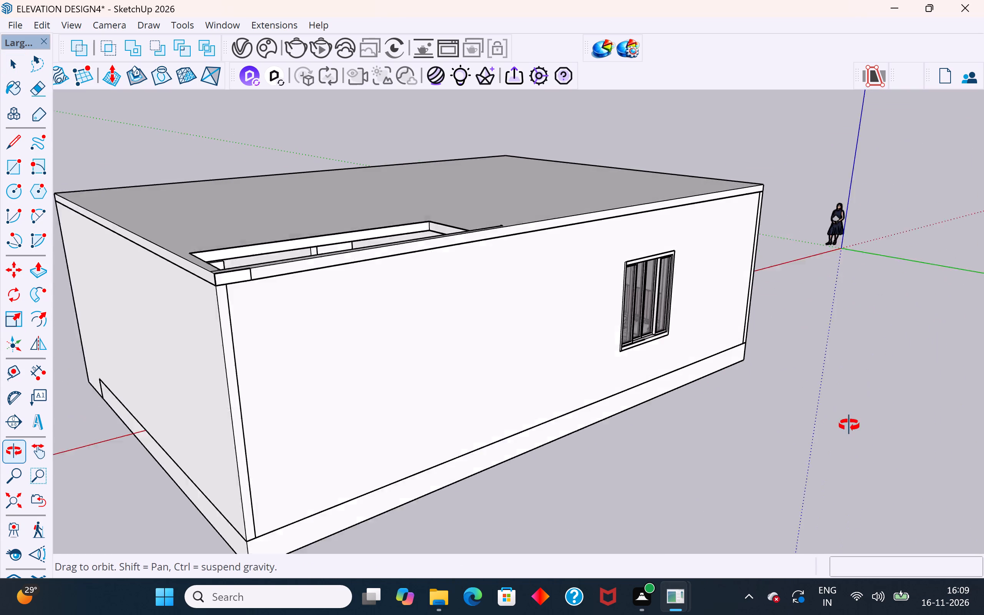
middle_click_drag(849, 425, 851, 426)
middle_click_drag(433, 323, 719, 402)
scroll(621, 336, "down", 7)
middle_click_drag(508, 360, 819, 342)
middle_click_drag(456, 451, 537, 436)
scroll(535, 434, "up", 1)
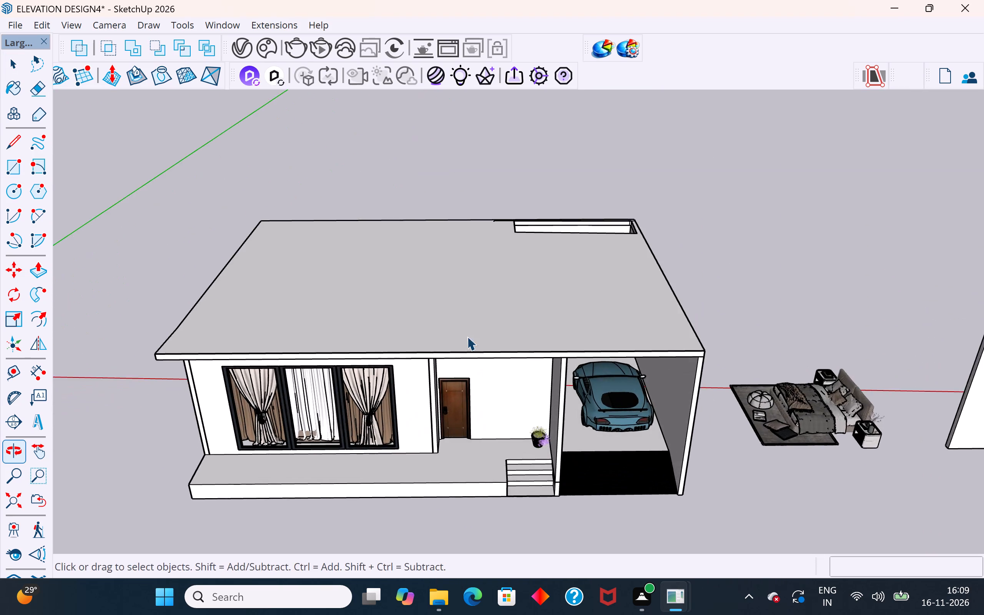
scroll(426, 284, "down", 4)
middle_click_drag(434, 327, 427, 249)
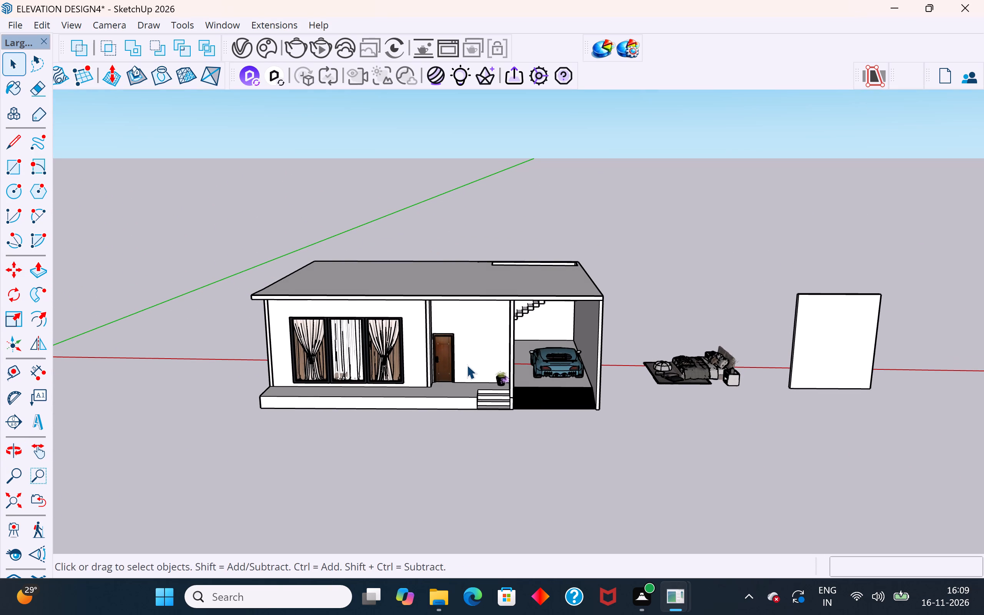
scroll(477, 334, "down", 1)
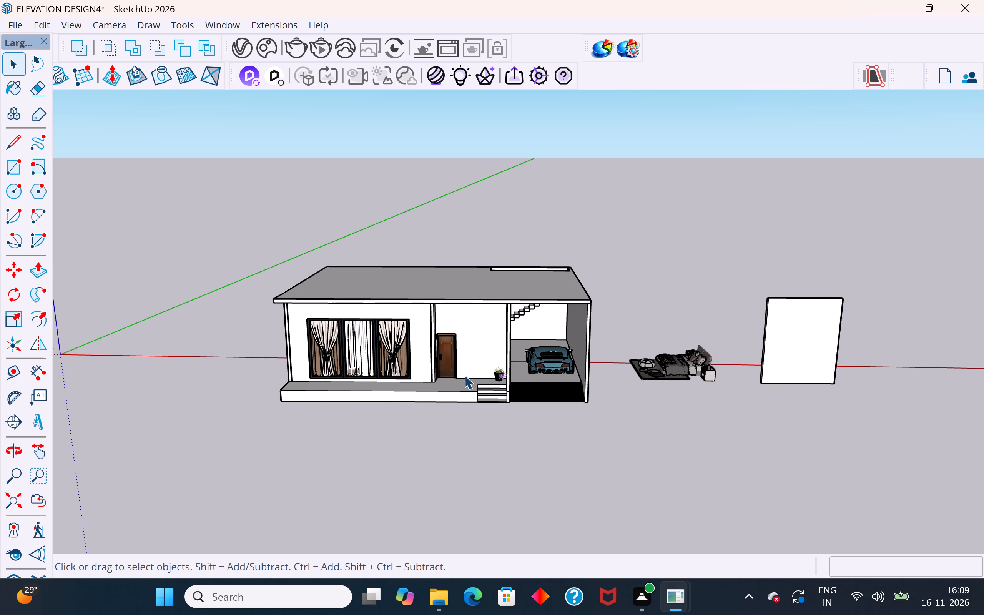
left_click(553, 452)
scroll(571, 414, "up", 2)
middle_click_drag(572, 364, 551, 273)
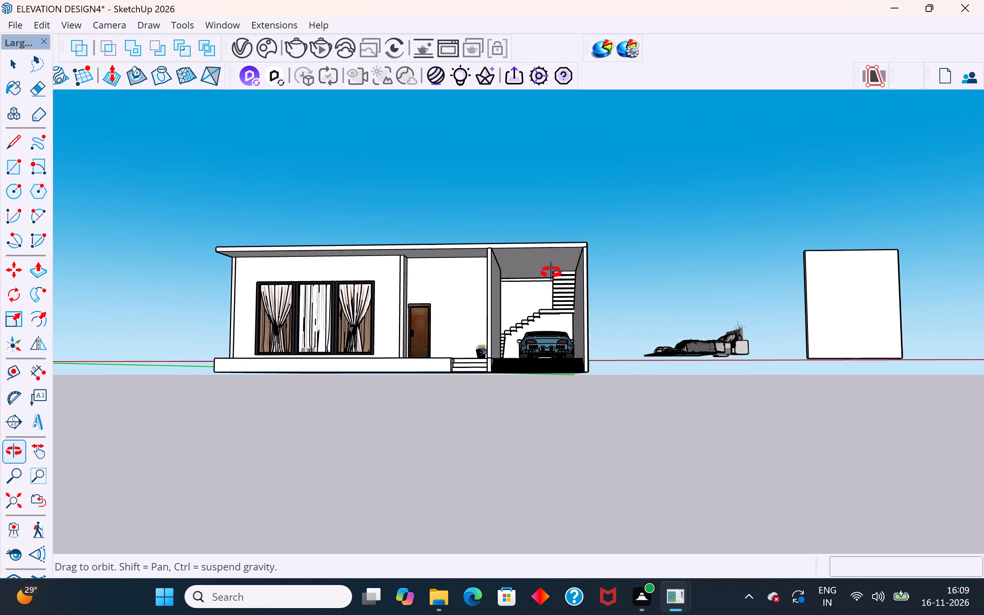
middle_click_drag(551, 273, 577, 340)
scroll(442, 350, "up", 2)
middle_click_drag(452, 356, 478, 388)
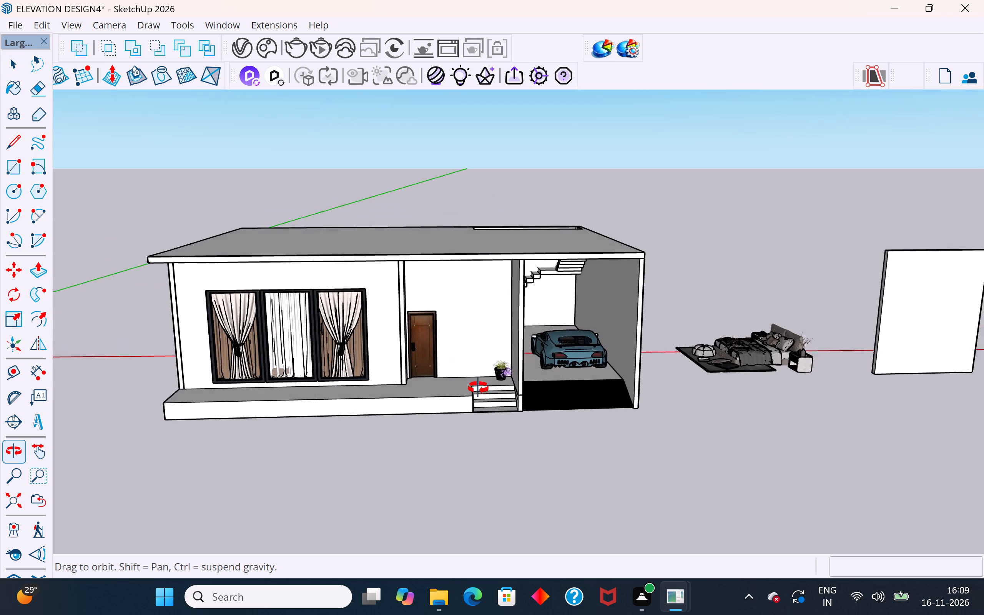
middle_click_drag(478, 388, 434, 394)
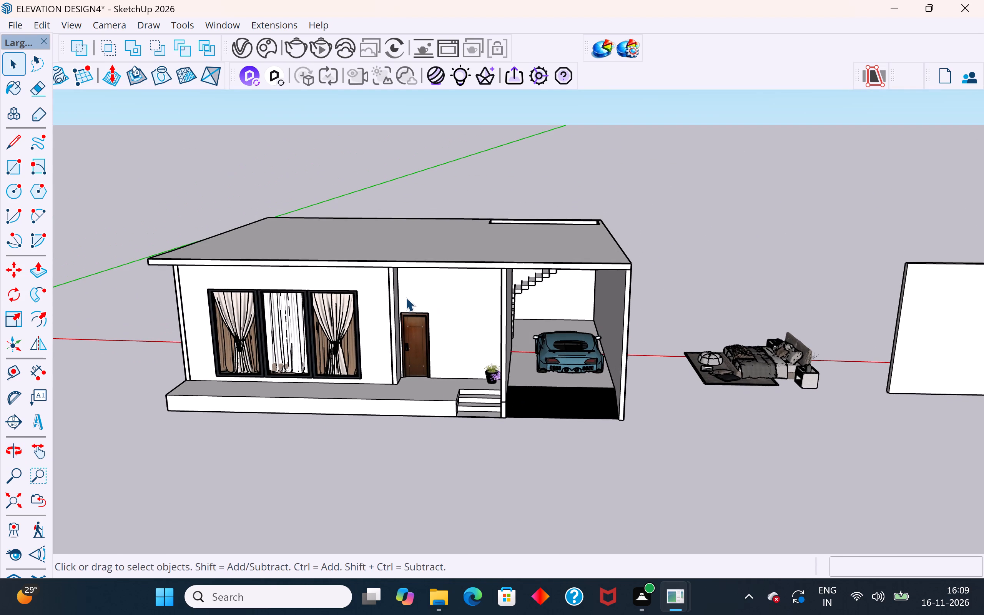
Make one group of the entire house, including its windows, door, plant and car.
middle_click_drag(490, 326, 469, 416)
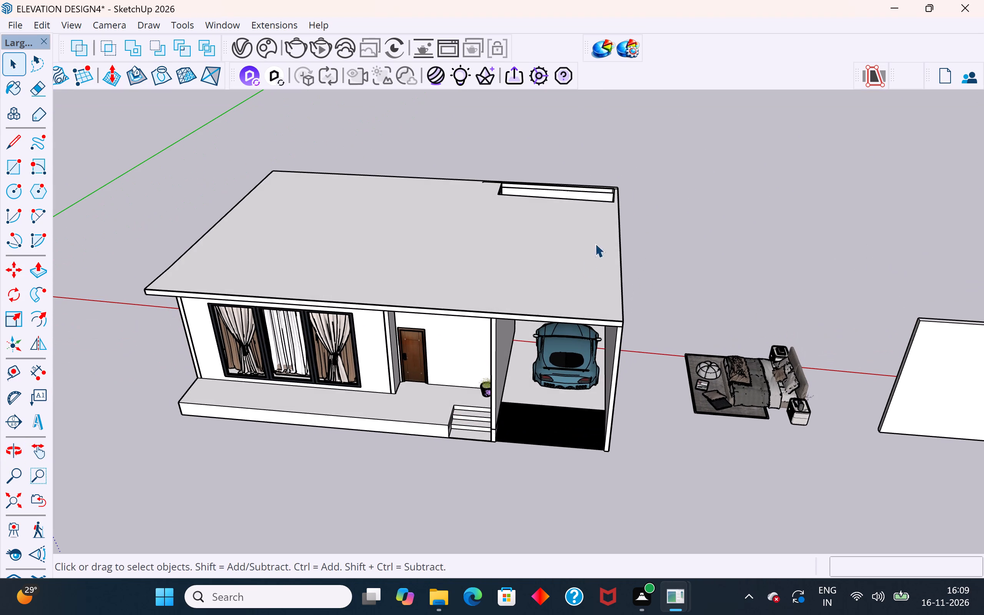
left_click_drag(672, 143, 111, 480)
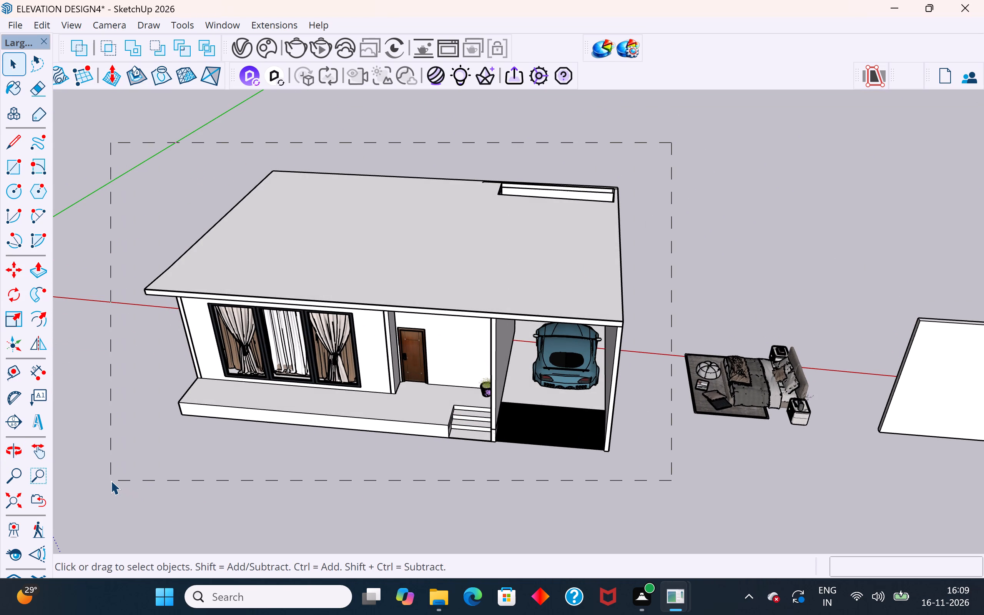
right_click(366, 293)
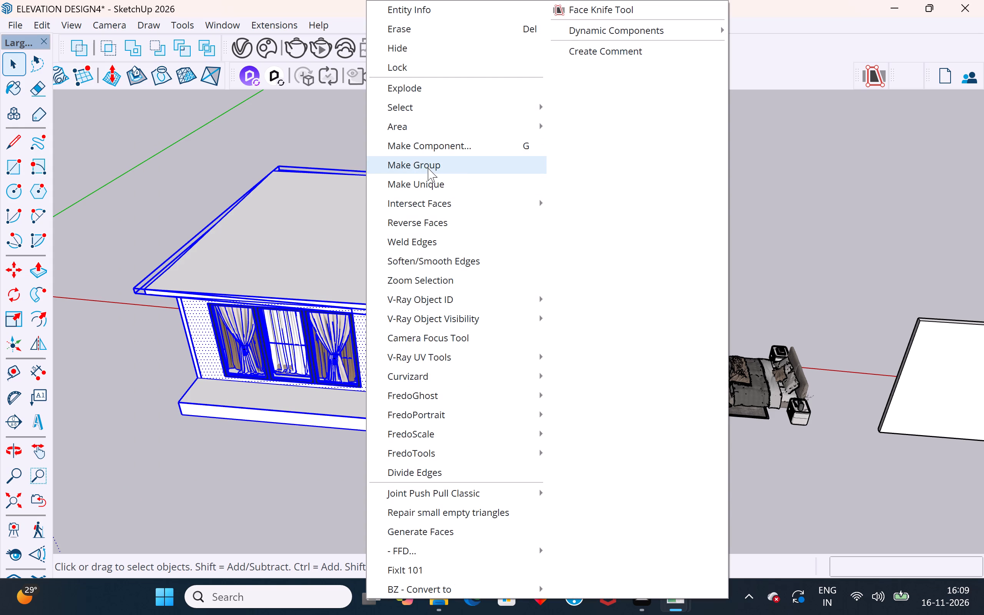
left_click(428, 168)
left_click(729, 196)
Copy the house group straight up from its lower front corner at the car porch onto the roof corner, forming an upper storey.
middle_click_drag(628, 304, 655, 165)
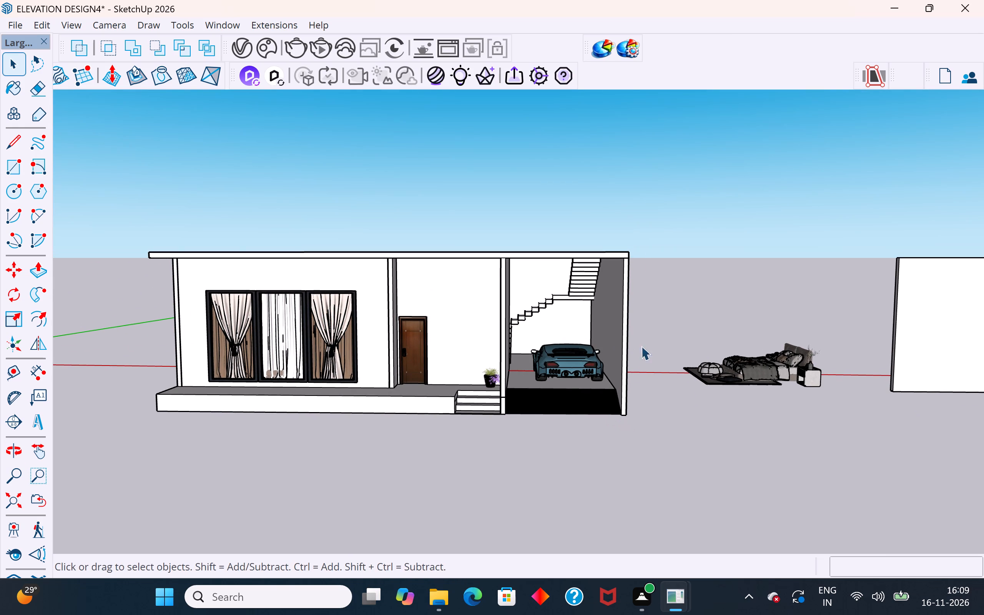
left_click_drag(667, 194, 132, 498)
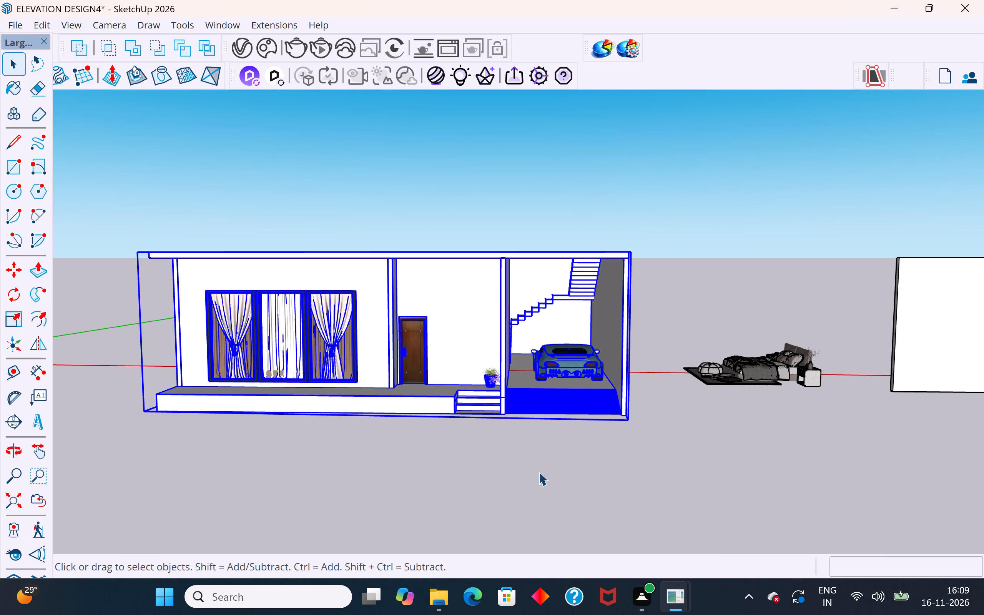
key("m")
scroll(632, 418, "up", 2)
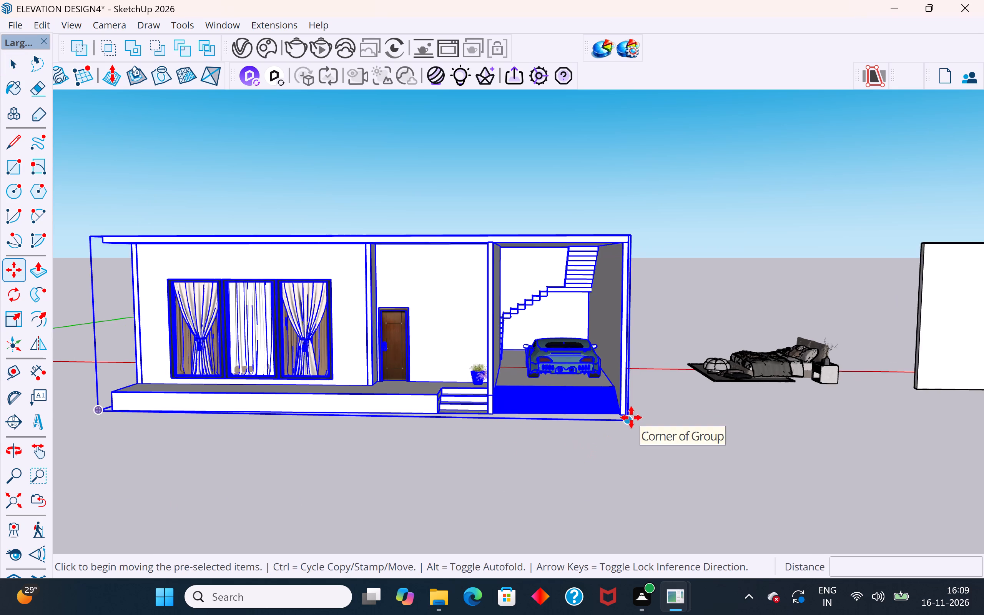
scroll(631, 417, "up", 13)
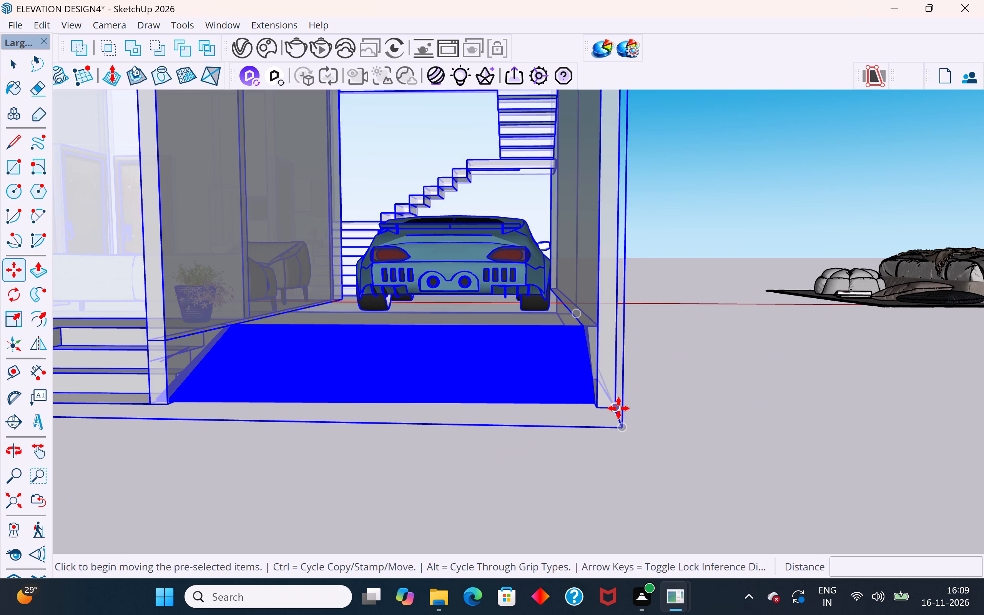
left_click(618, 408)
scroll(618, 408, "down", 11)
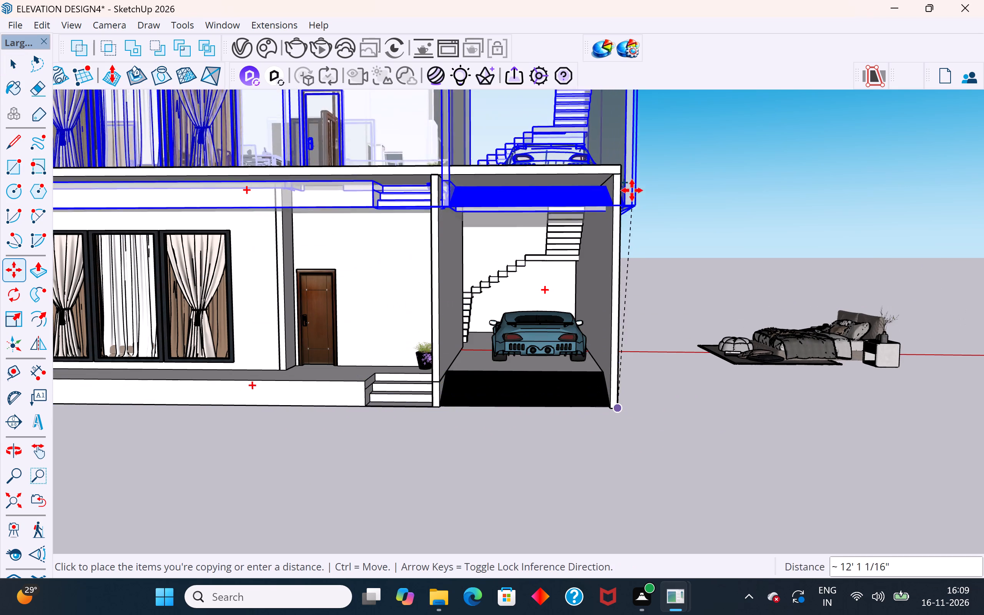
left_click(623, 166)
scroll(684, 307, "down", 4)
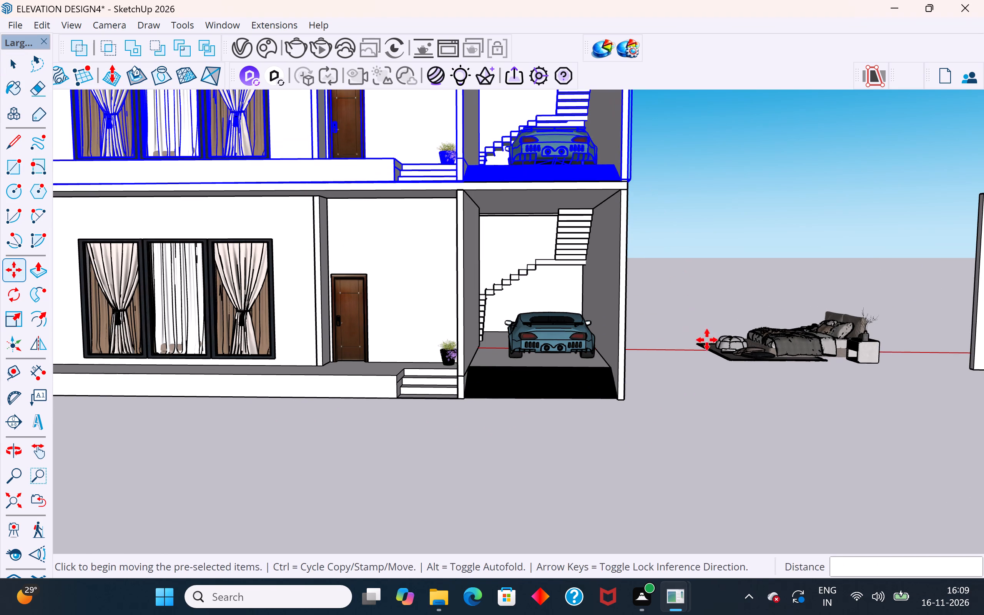
middle_click_drag(709, 341, 738, 467)
scroll(782, 386, "down", 4)
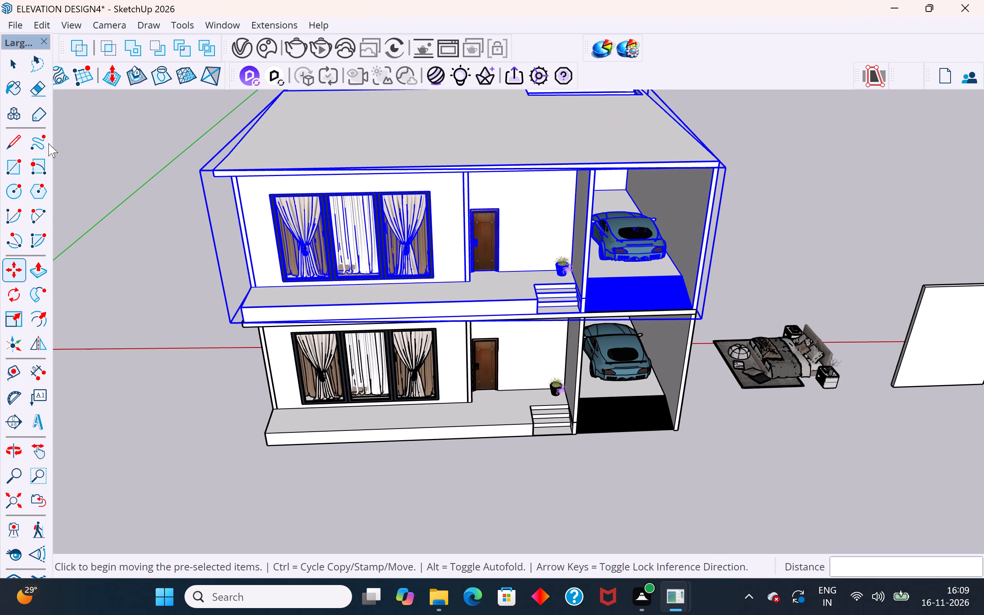
left_click(13, 68)
left_click(137, 269)
Examine the stacked two-storey house from the front, the side wall and above.
middle_click_drag(447, 376, 529, 310)
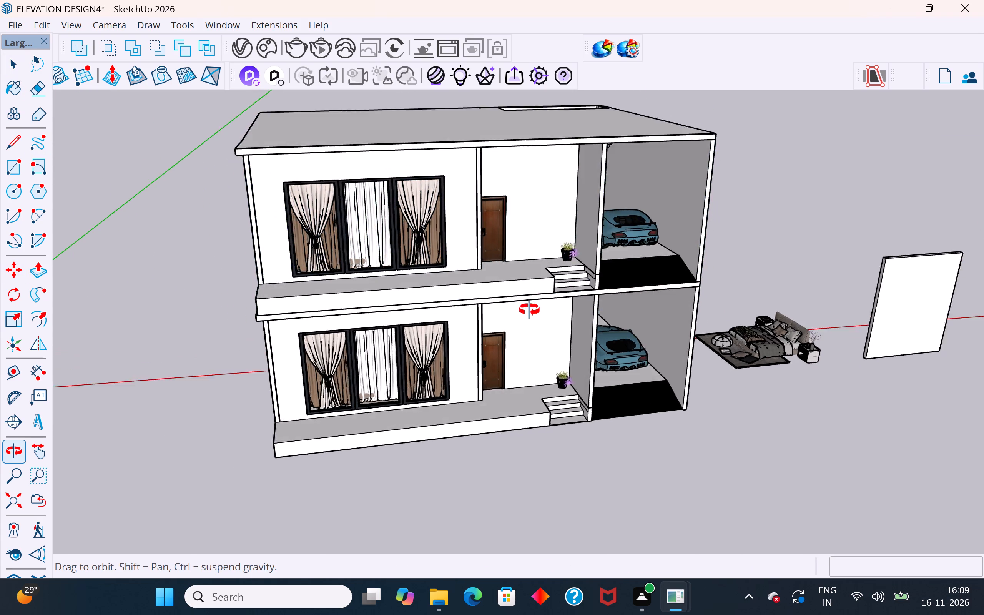
middle_click_drag(529, 310, 562, 291)
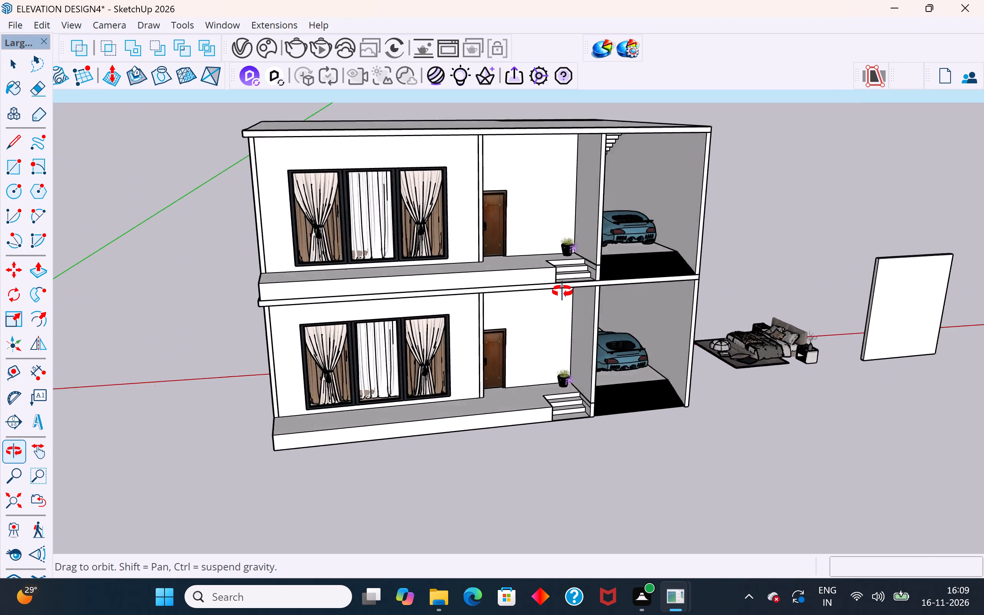
middle_click_drag(562, 291, 736, 281)
scroll(736, 281, "down", 4)
middle_click_drag(736, 281, 723, 286)
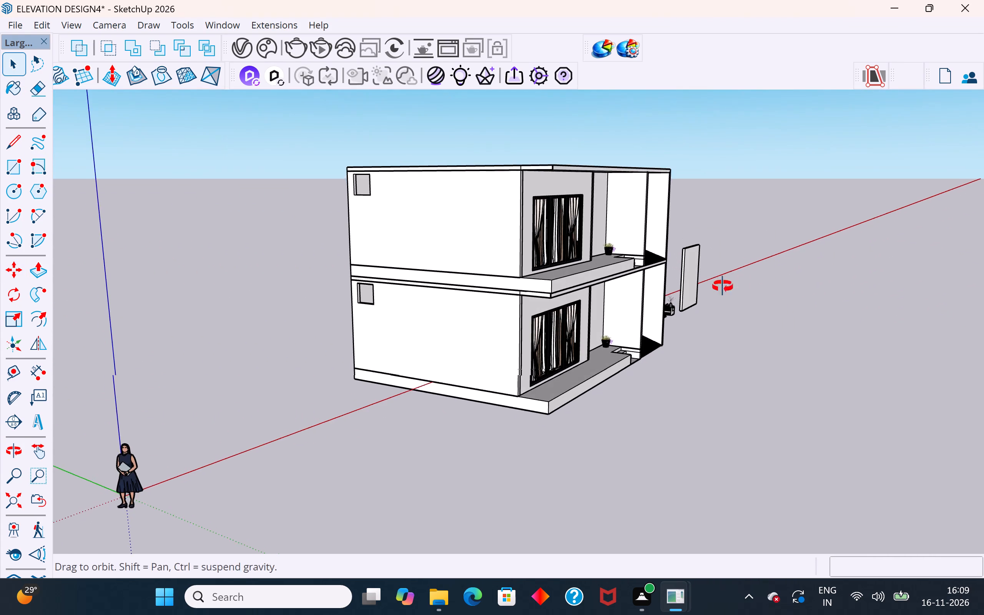
middle_click_drag(723, 286, 683, 316)
middle_click_drag(681, 261, 566, 329)
scroll(686, 297, "up", 4)
left_click(685, 286)
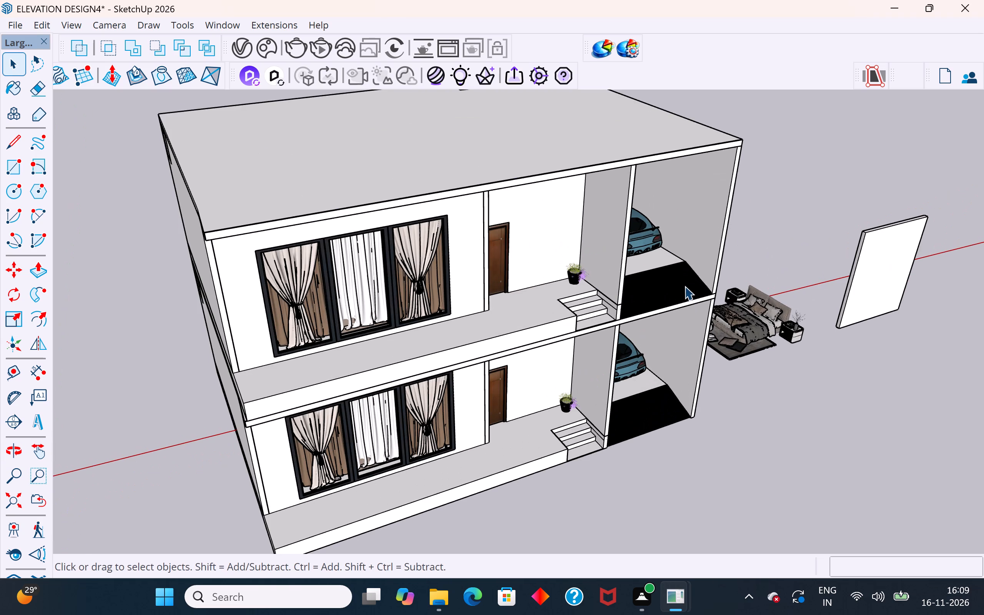
Explode the upper-storey house group so its parts can be edited separately.
middle_click_drag(700, 292, 534, 279)
left_click(594, 250)
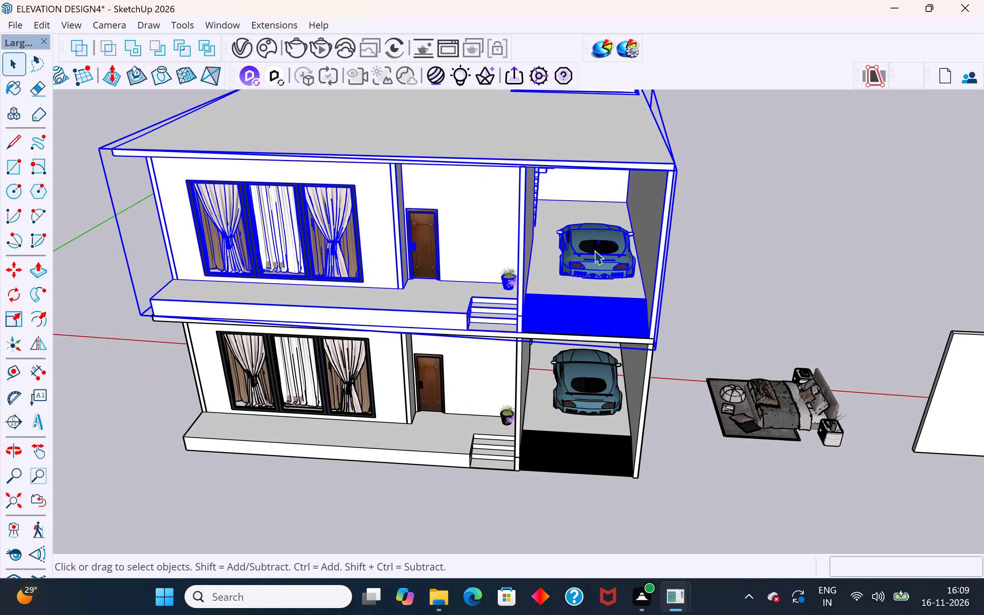
right_click(594, 250)
left_click(649, 105)
left_click(740, 212)
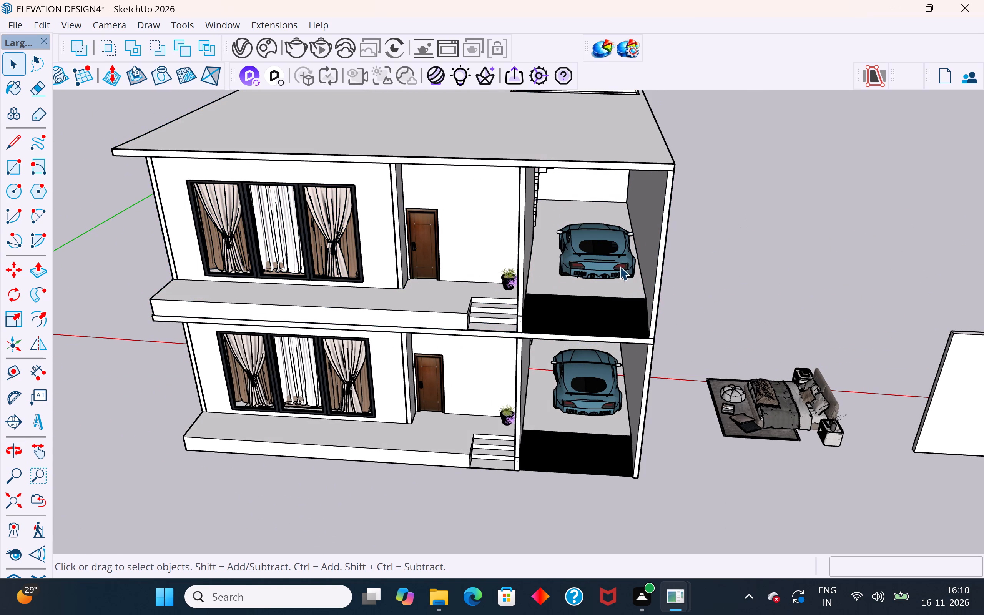
Delete the car from the upper storey.
left_click(603, 261)
key("Print")
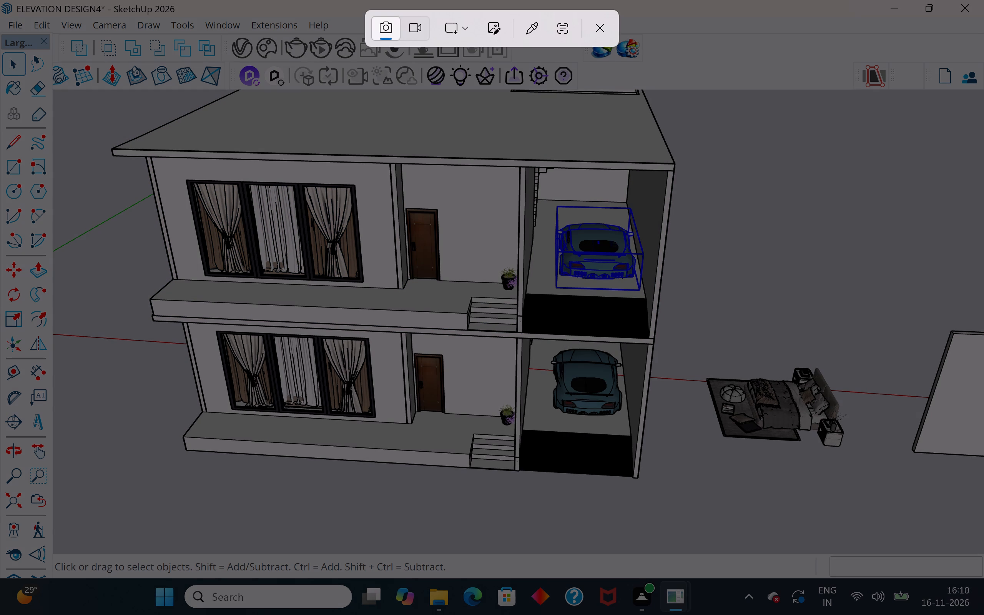
left_click(605, 23)
key("Delete")
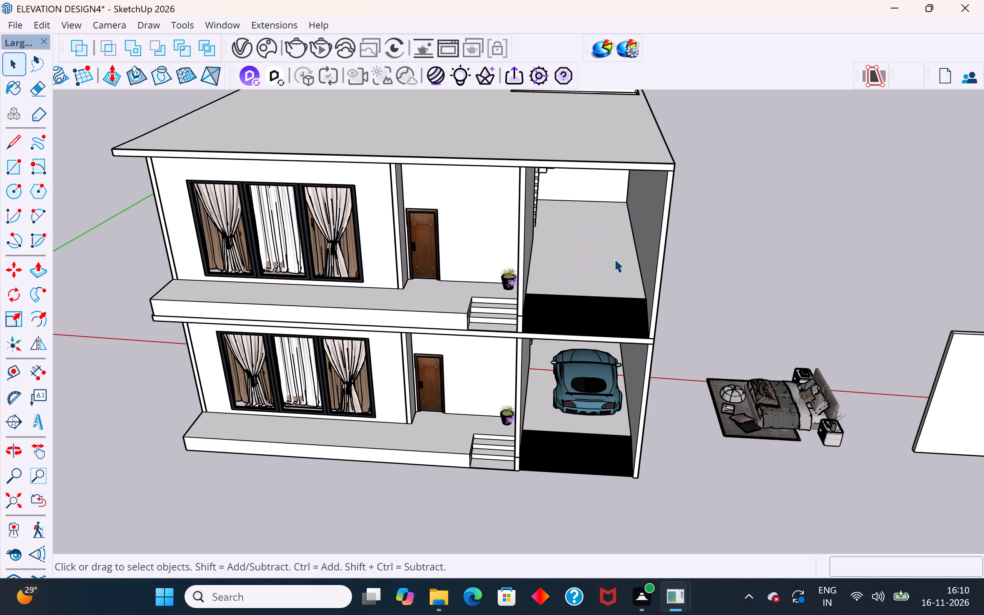
Delete the black ramp at the front of the upper storey's car porch bay.
left_click(601, 304)
scroll(601, 304, "up", 4)
key("Delete")
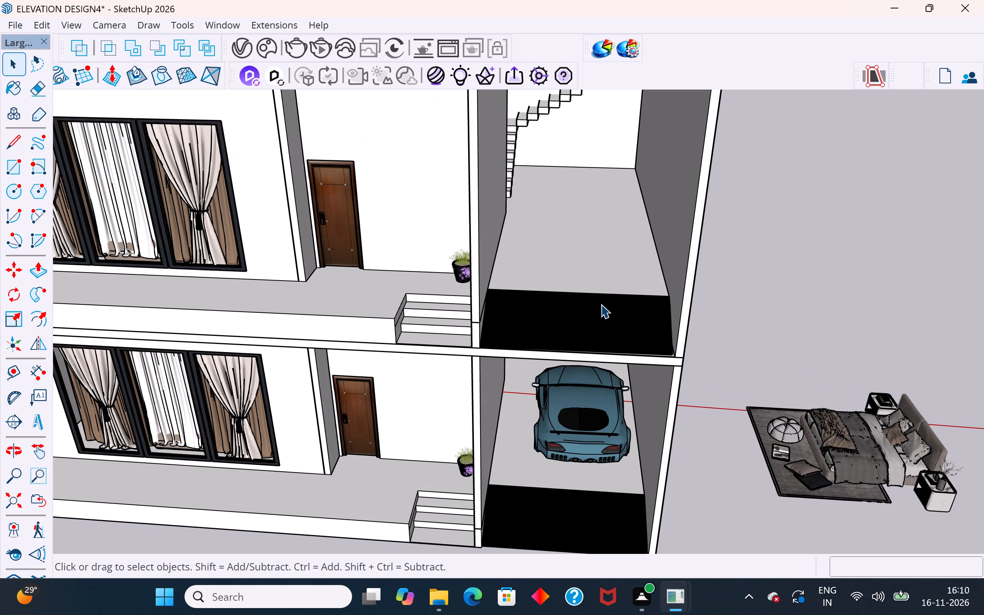
middle_click_drag(601, 304, 614, 198)
scroll(615, 251, "up", 3)
middle_click_drag(598, 307, 484, 324)
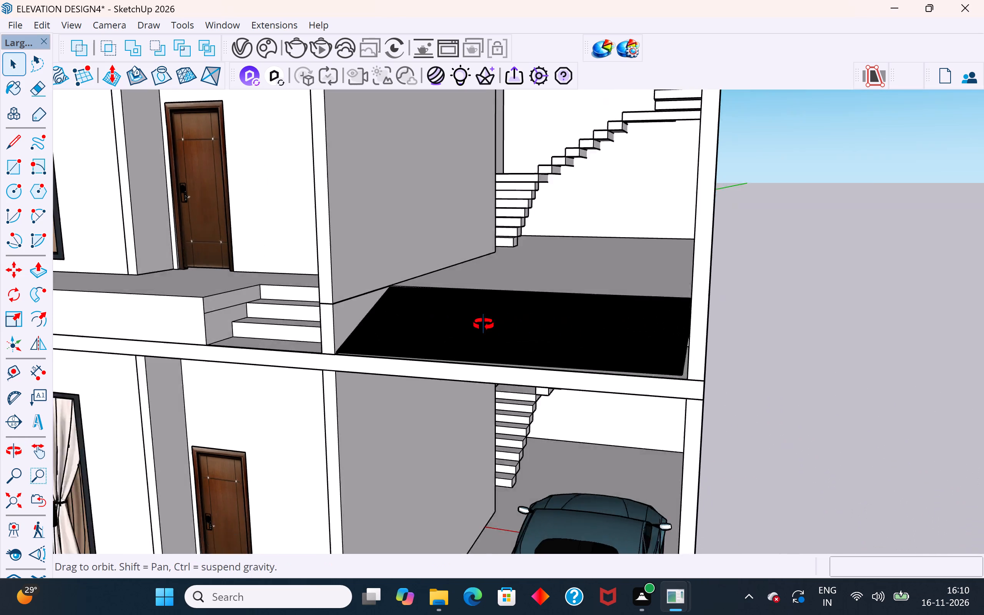
middle_click_drag(484, 324, 456, 326)
left_click(458, 359)
key("Delete")
Inside the upper floor slab group, extend the car bay's front floor face about 3' 11 3/4" to the building's front edge.
middle_click_drag(516, 330, 576, 326)
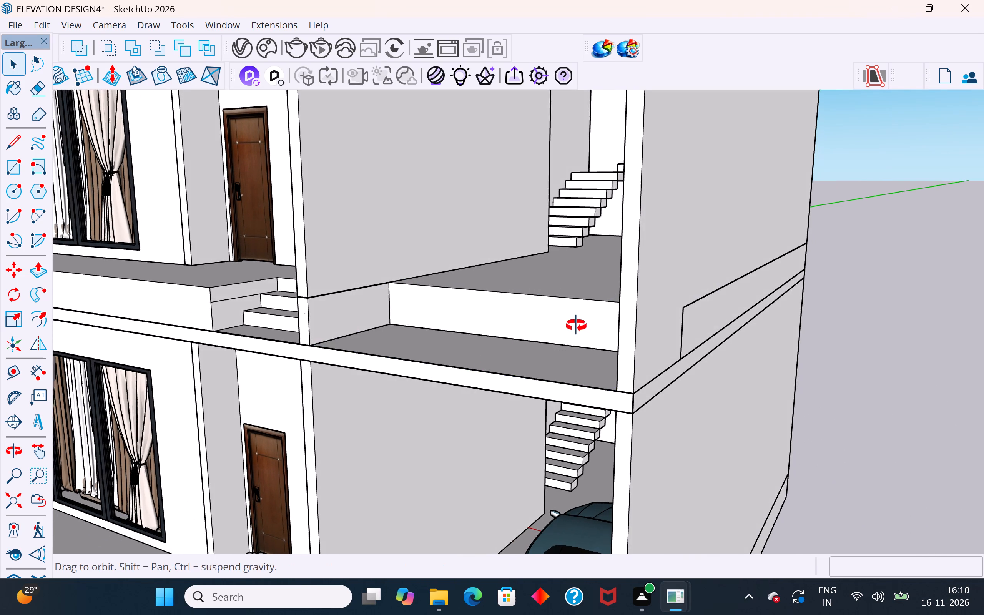
middle_click_drag(576, 326, 598, 342)
left_click(620, 325)
double_click(620, 325)
left_click(628, 324)
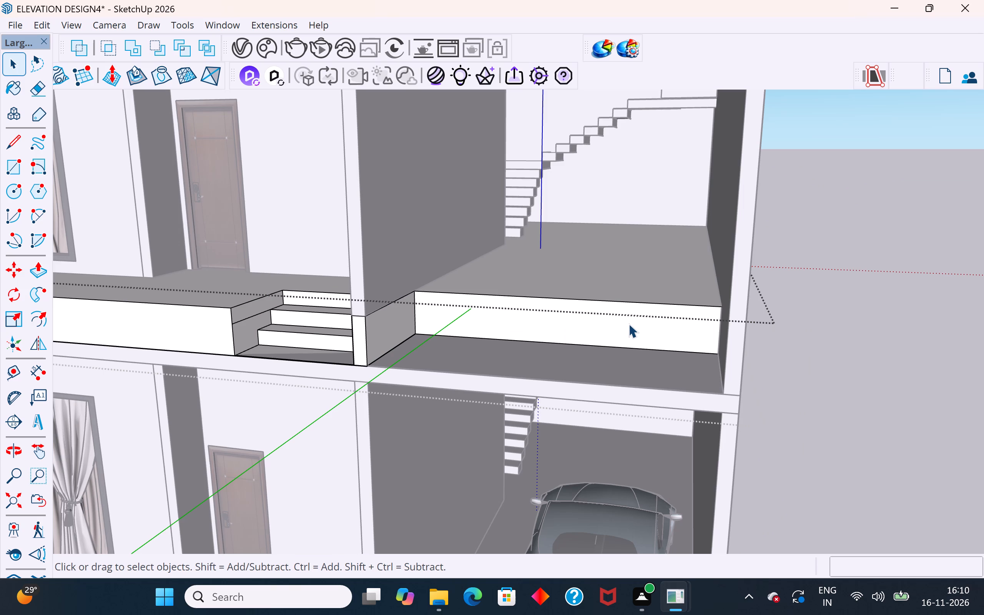
left_click(37, 277)
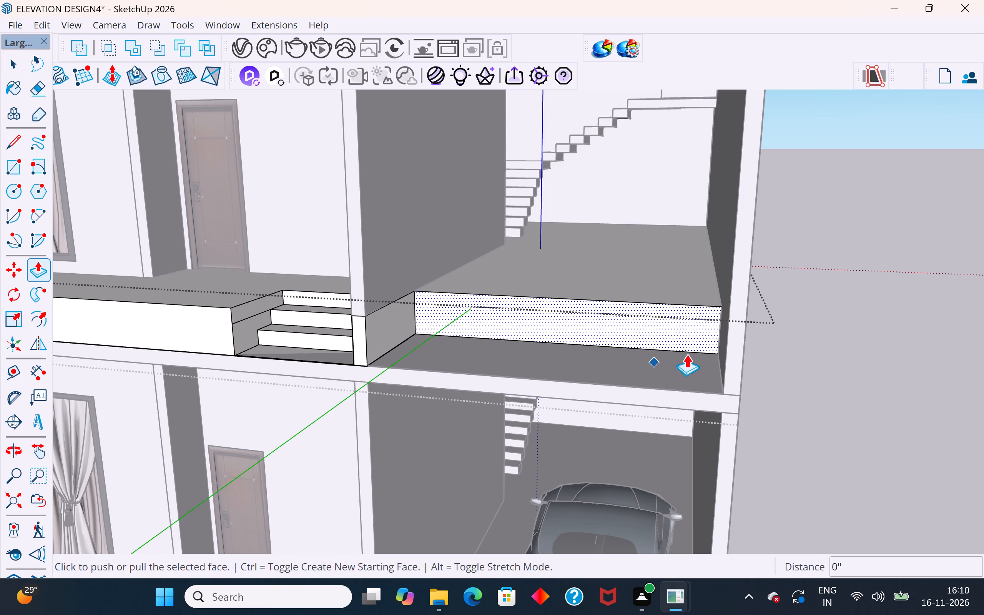
left_click(716, 351)
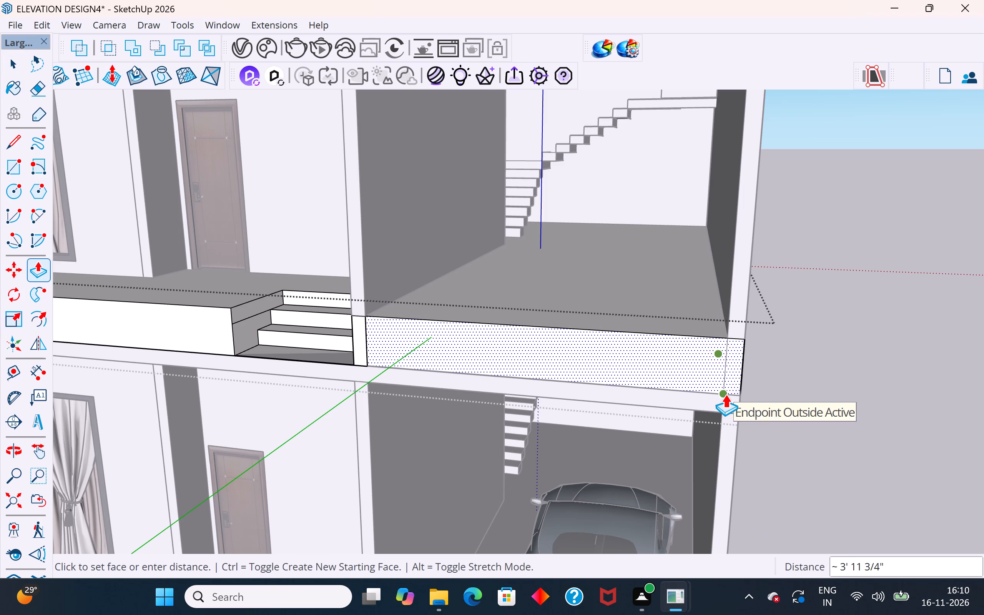
left_click(725, 394)
left_click(15, 66)
left_click(793, 315)
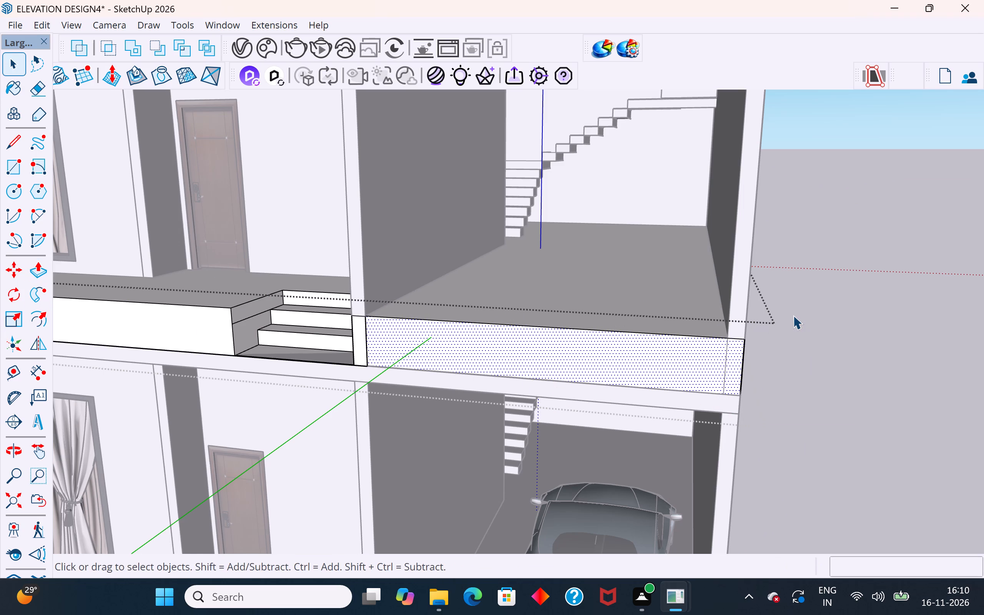
In the upper floor slab group, extend the lowest entrance step's riser 1' 4" forward to the slab's front edge.
scroll(825, 354, "down", 5)
middle_click_drag(573, 385, 612, 419)
scroll(488, 375, "up", 4)
middle_click_drag(540, 360, 561, 348)
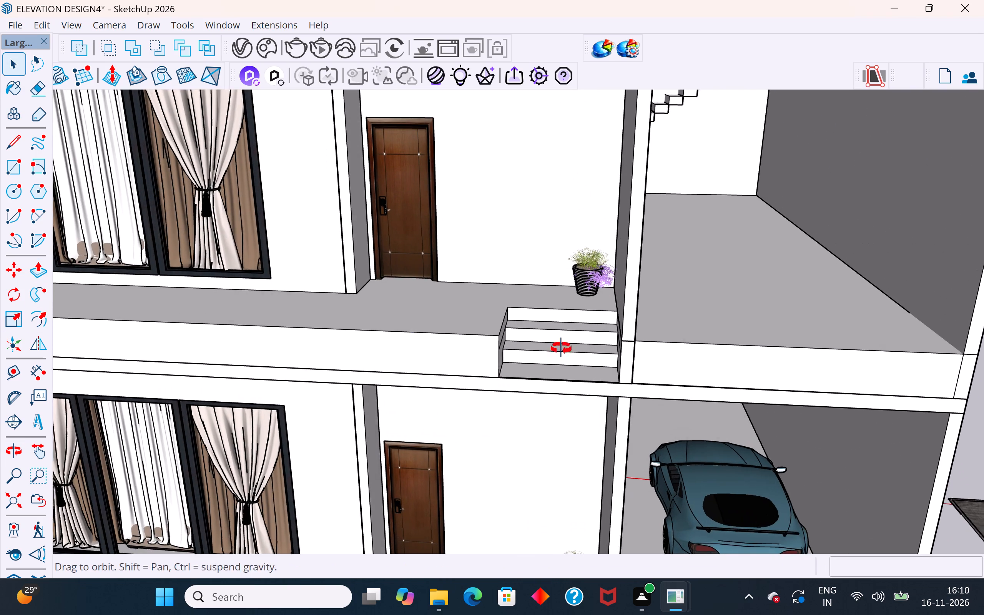
middle_click_drag(561, 348, 567, 345)
scroll(555, 341, "up", 3)
left_click(565, 349)
left_click(590, 347)
double_click(598, 350)
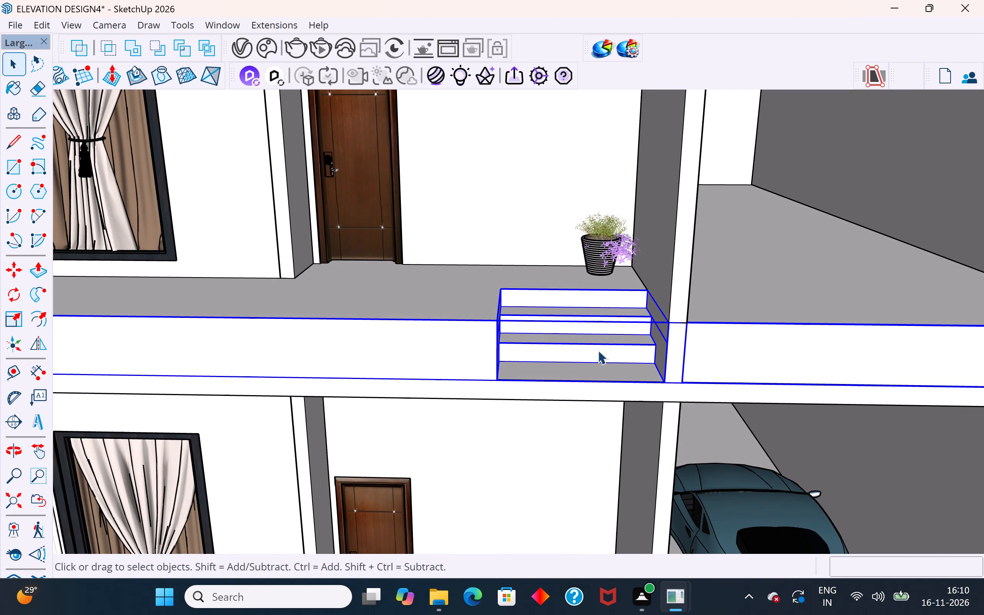
left_click(607, 356)
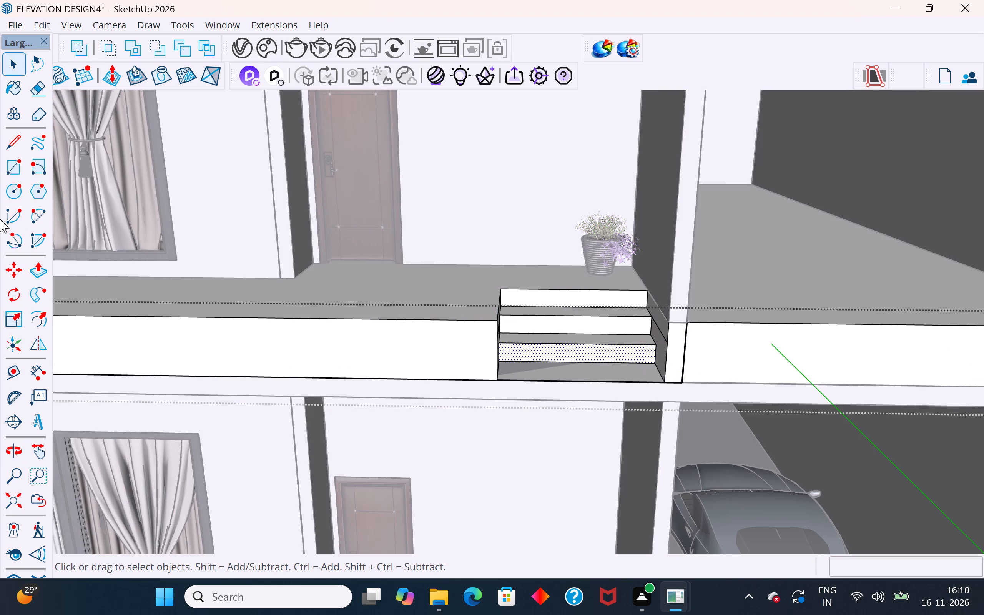
left_click(38, 273)
left_click(656, 360)
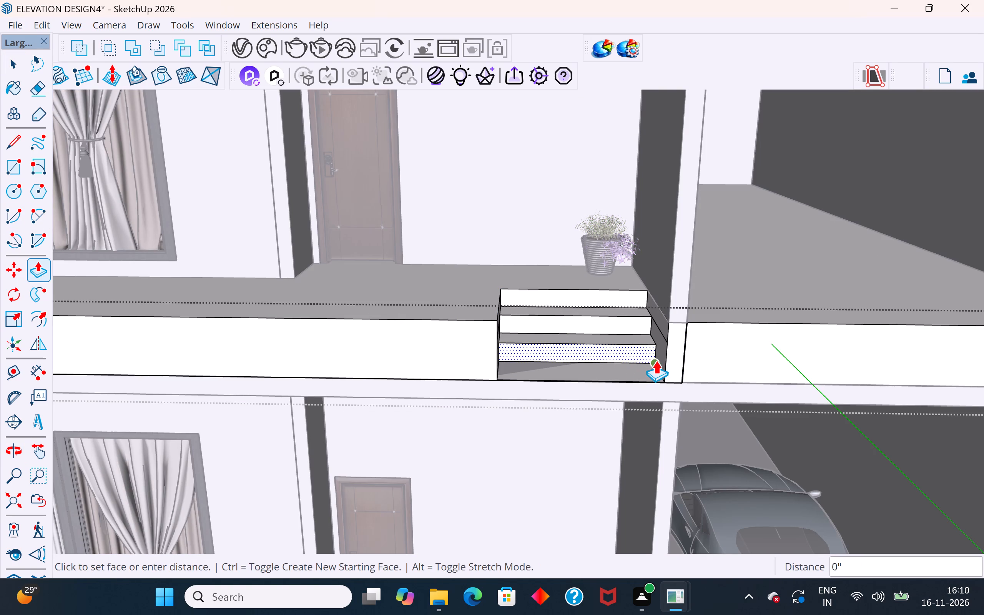
left_click(664, 384)
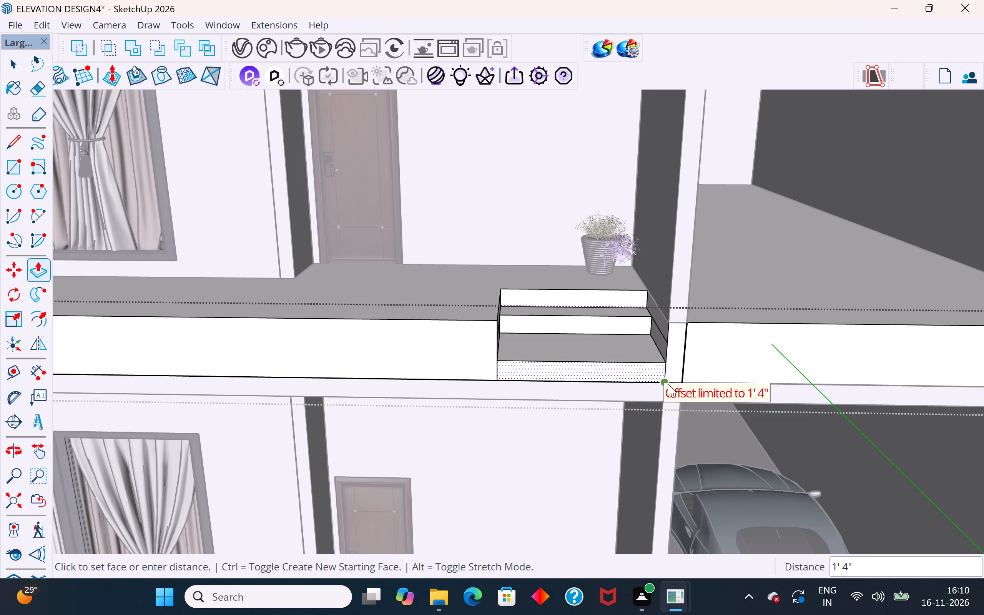
left_click(668, 384)
left_click(641, 395)
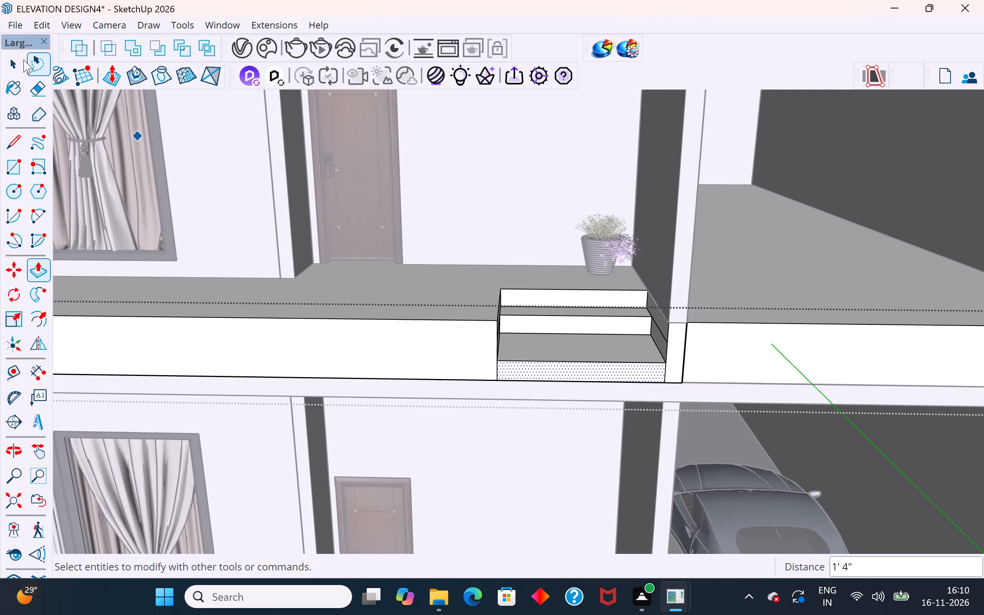
left_click(13, 61)
Extend the middle entrance step's riser 2' 2" forward, flush with the slab's front edge.
left_click(567, 327)
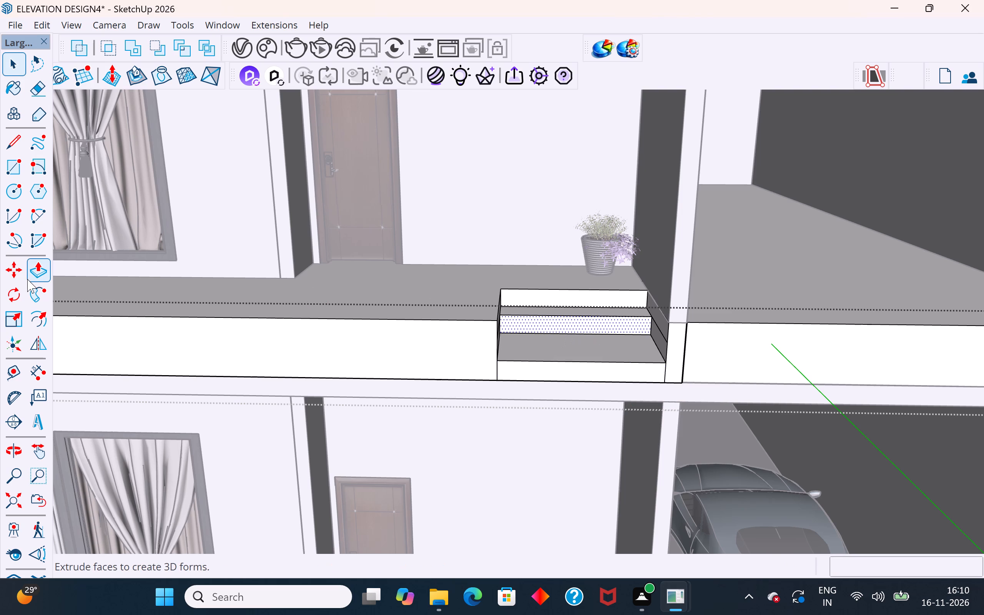
left_click(32, 278)
left_click(524, 330)
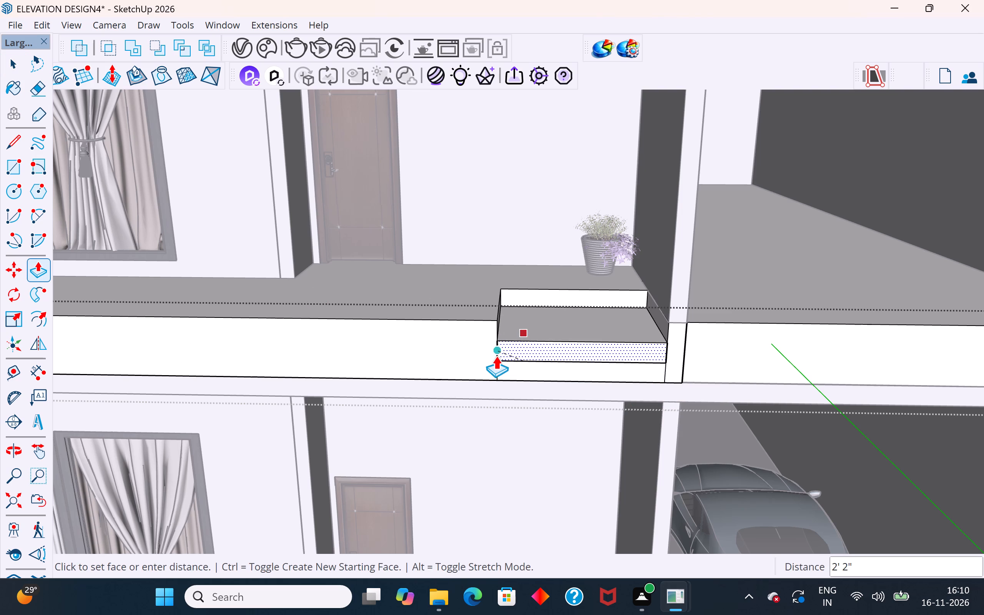
left_click(496, 357)
left_click(19, 68)
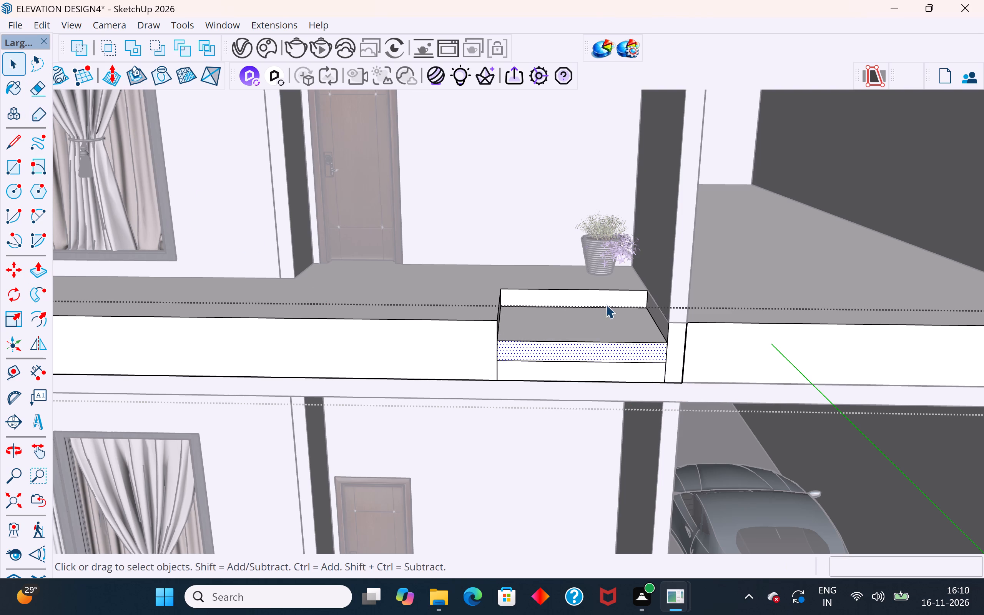
Extend the top entrance step's riser 3' forward, flush with the upper slab's front edge.
left_click(605, 298)
left_click(33, 264)
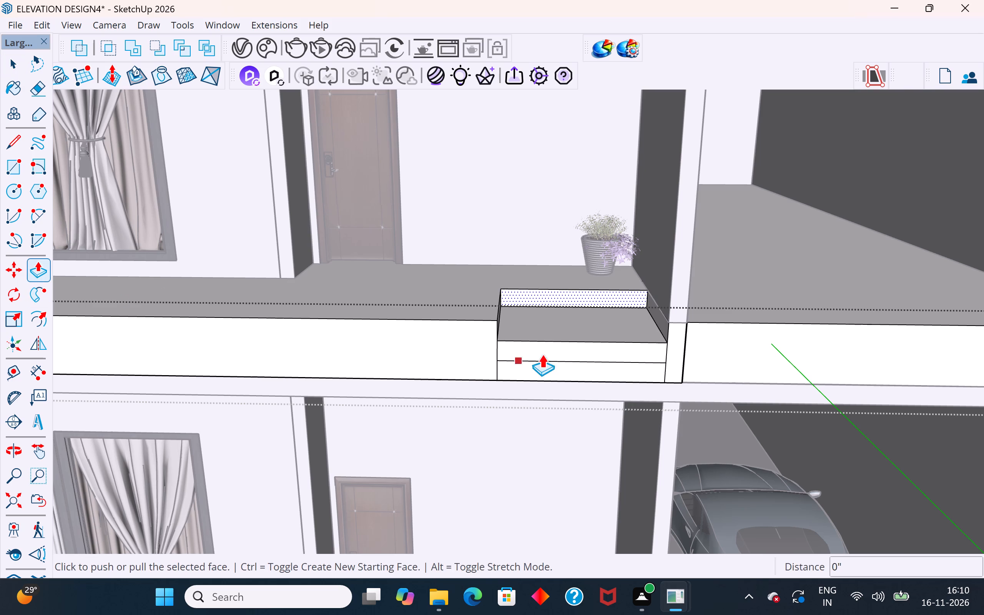
left_click(503, 308)
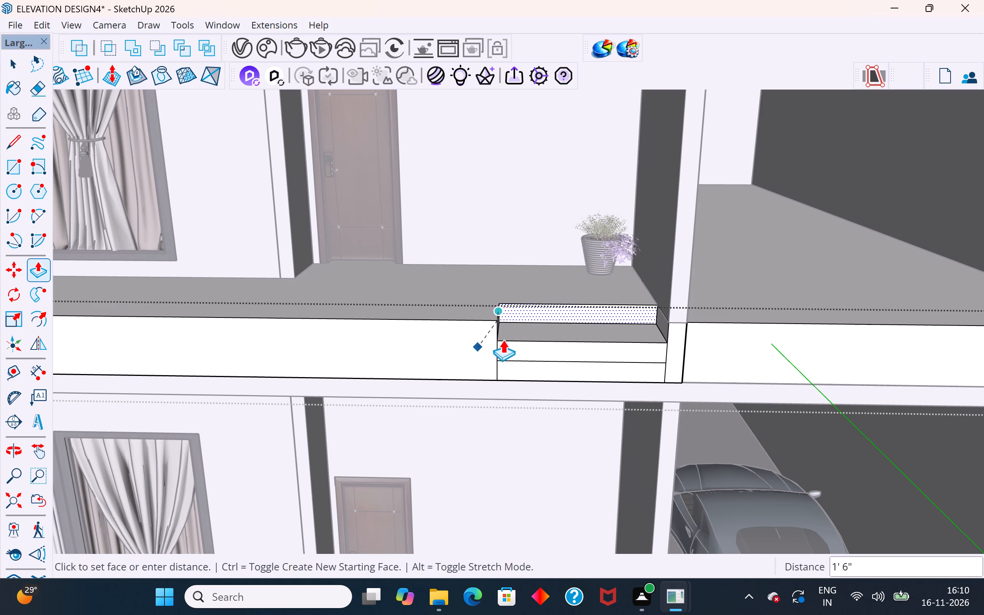
key("Escape")
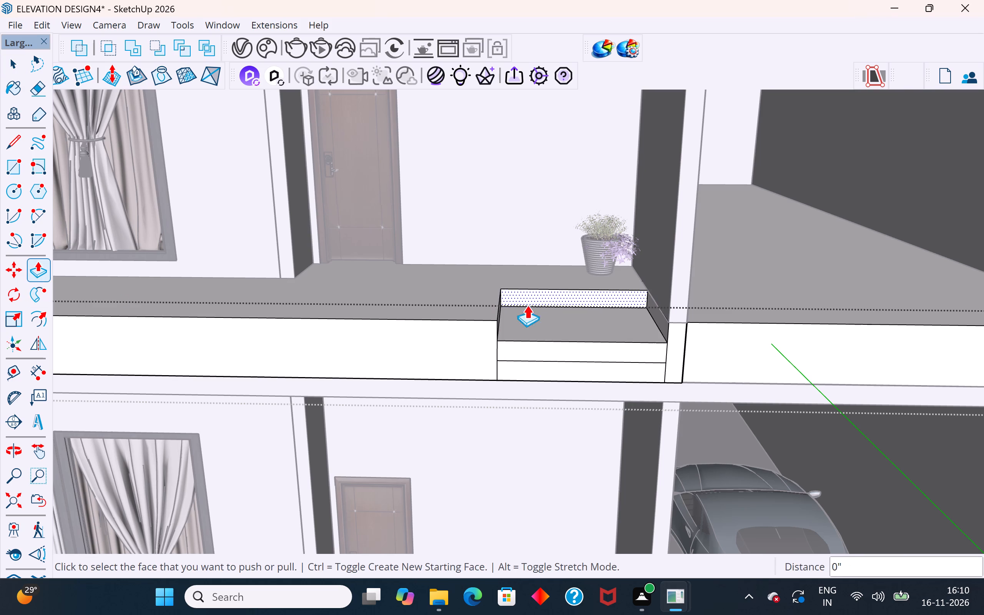
scroll(555, 305, "up", 4)
middle_click_drag(555, 304, 539, 256)
scroll(541, 266, "up", 1)
left_click(541, 310)
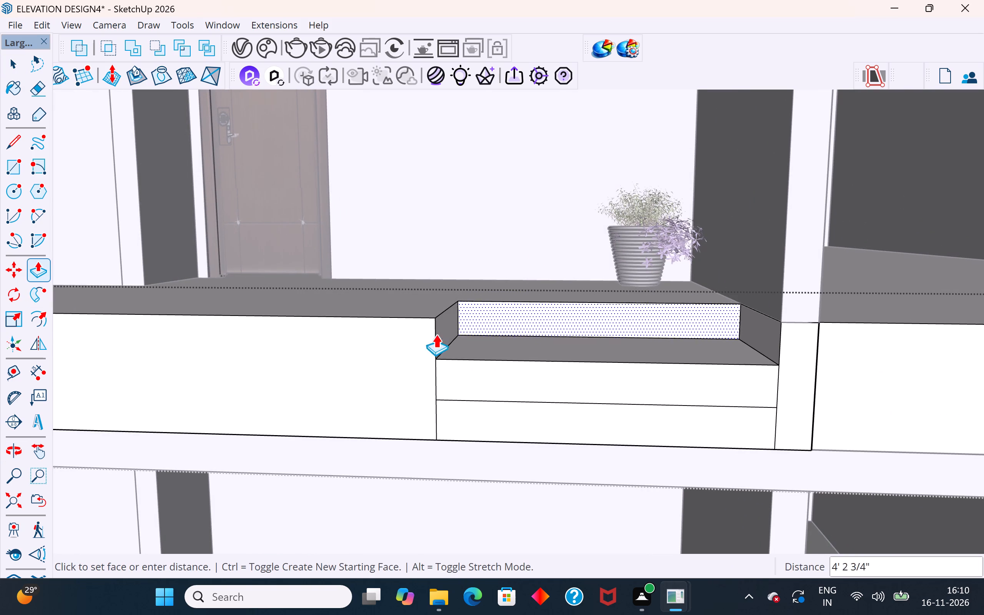
left_click(434, 314)
Delete the leftover horizontal and vertical step outlines from the upper slab's front face.
left_click(17, 72)
left_click(519, 362)
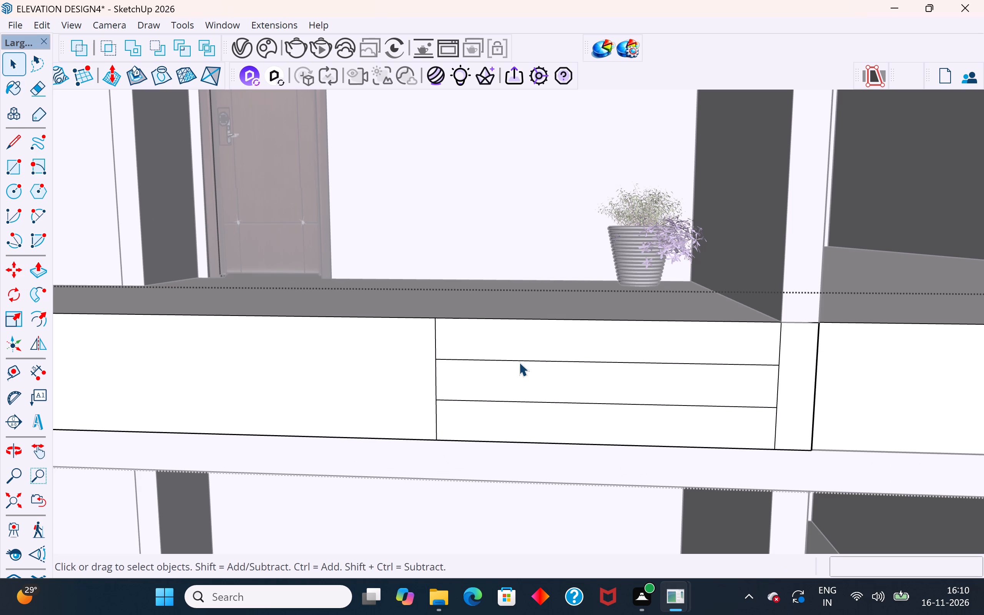
key("Delete")
left_click(533, 401)
key("Delete")
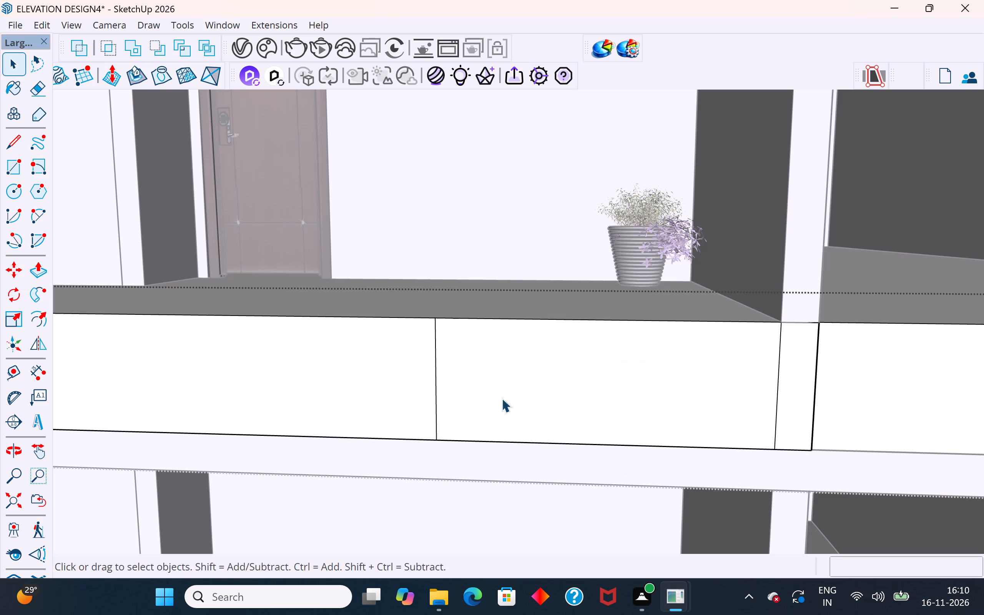
left_click(434, 380)
key("Delete")
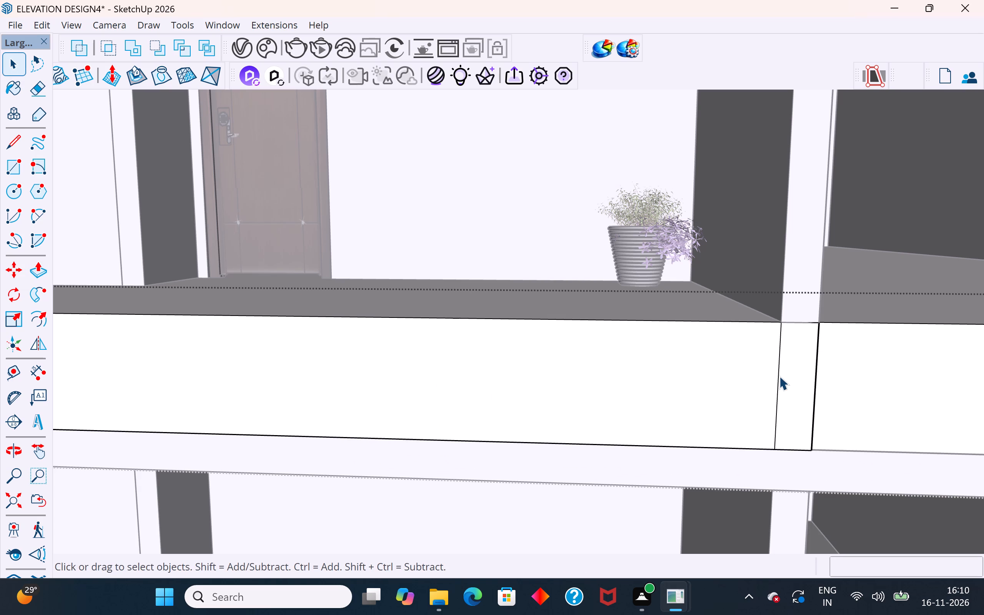
left_click(775, 376)
left_click(778, 375)
key("Delete")
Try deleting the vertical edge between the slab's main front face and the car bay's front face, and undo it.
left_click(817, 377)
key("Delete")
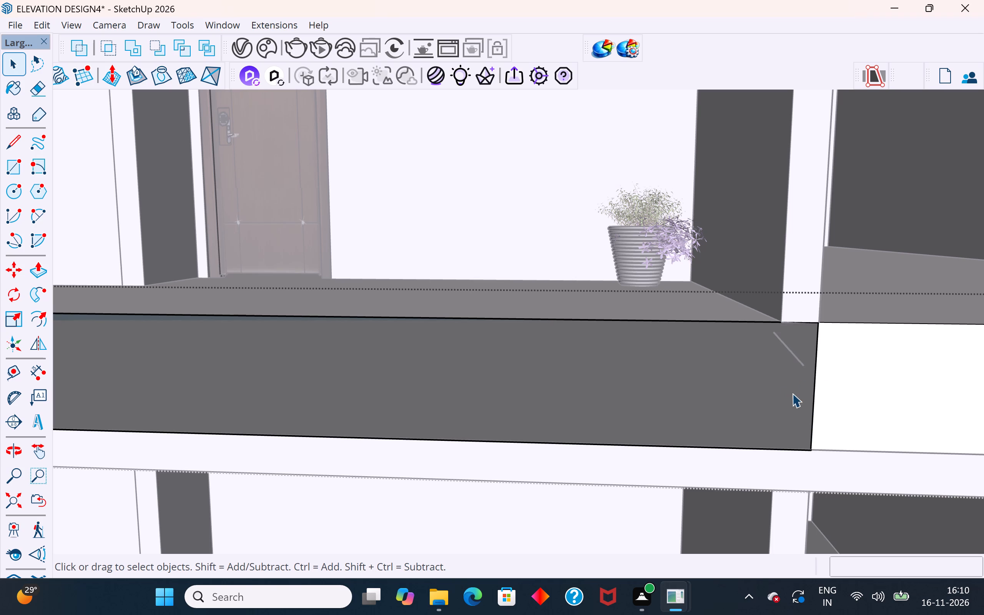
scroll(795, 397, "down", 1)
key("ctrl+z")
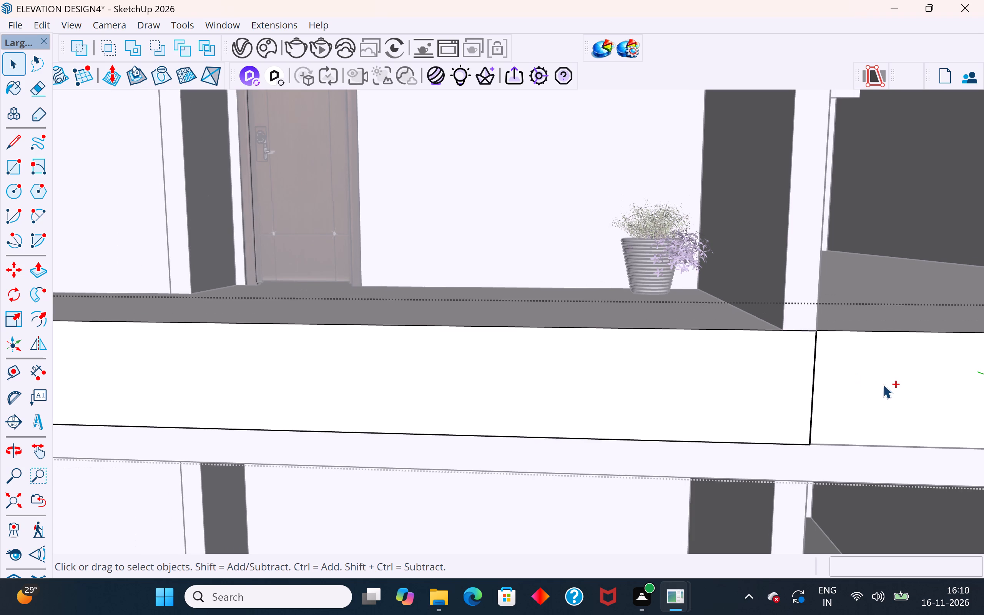
Delete the vertical dividing edges where the slab's main front face meets the car bay's front face.
middle_click_drag(878, 388, 738, 437)
scroll(758, 409, "down", 10)
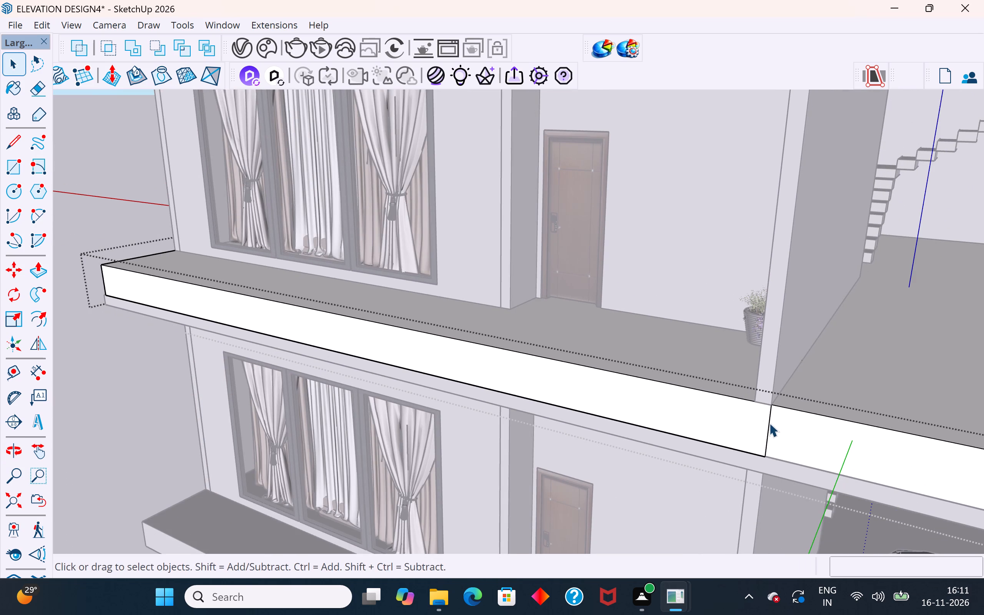
left_click(766, 421)
left_click(769, 422)
key("Delete")
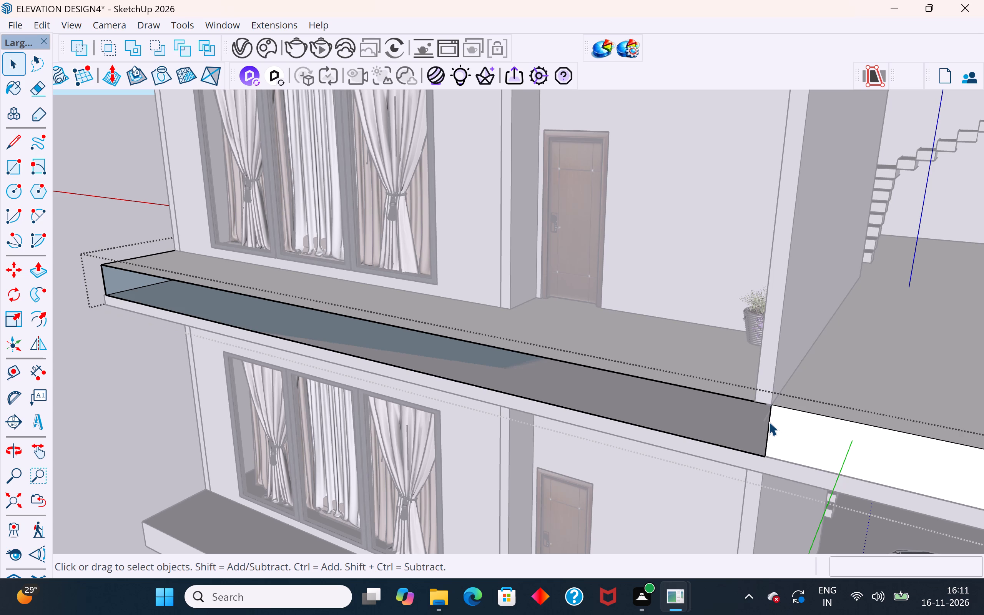
left_click(769, 422)
key("Delete")
Redraw the slab's open front as one rectangle, about 41' 3" by 1' 6", and leave the group.
scroll(769, 422, "down", 5)
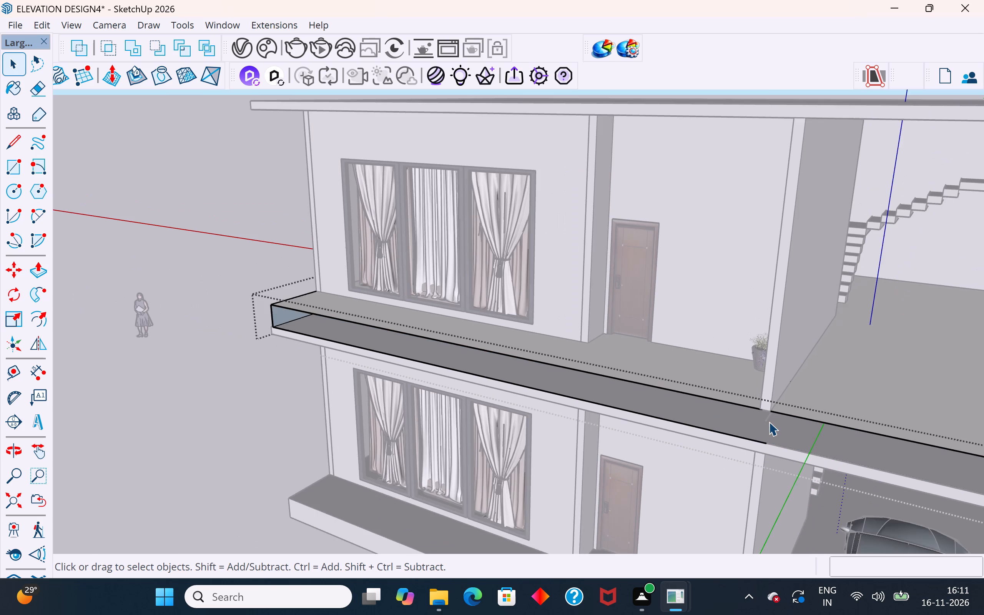
scroll(769, 422, "down", 3)
scroll(731, 373, "down", 3)
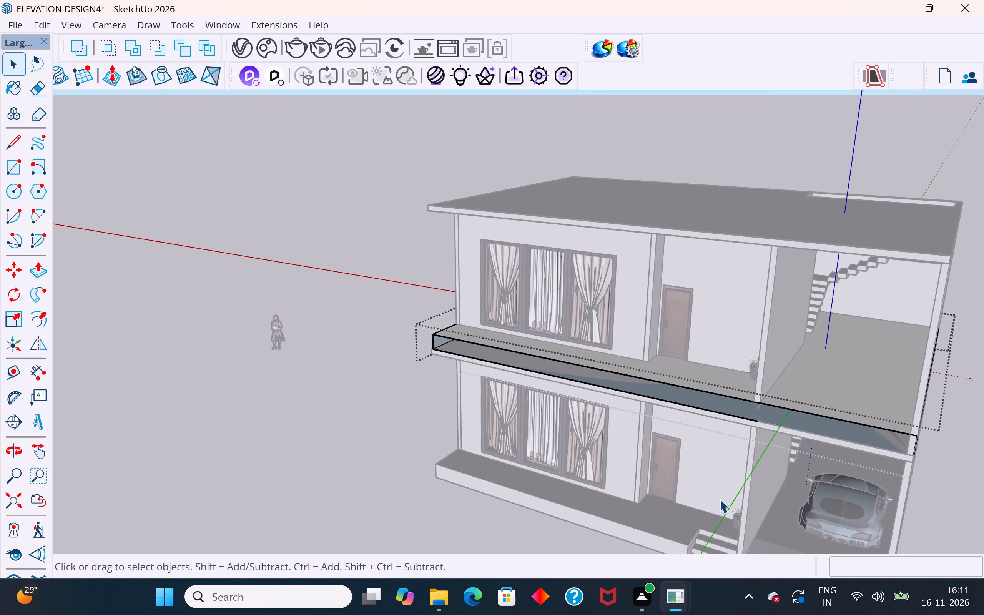
left_click(19, 168)
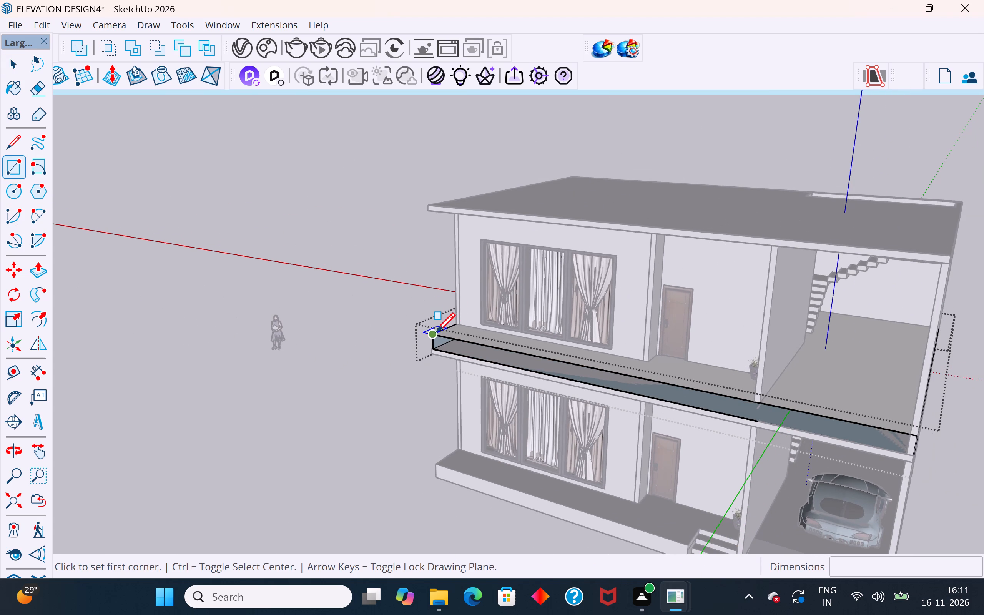
left_click(436, 334)
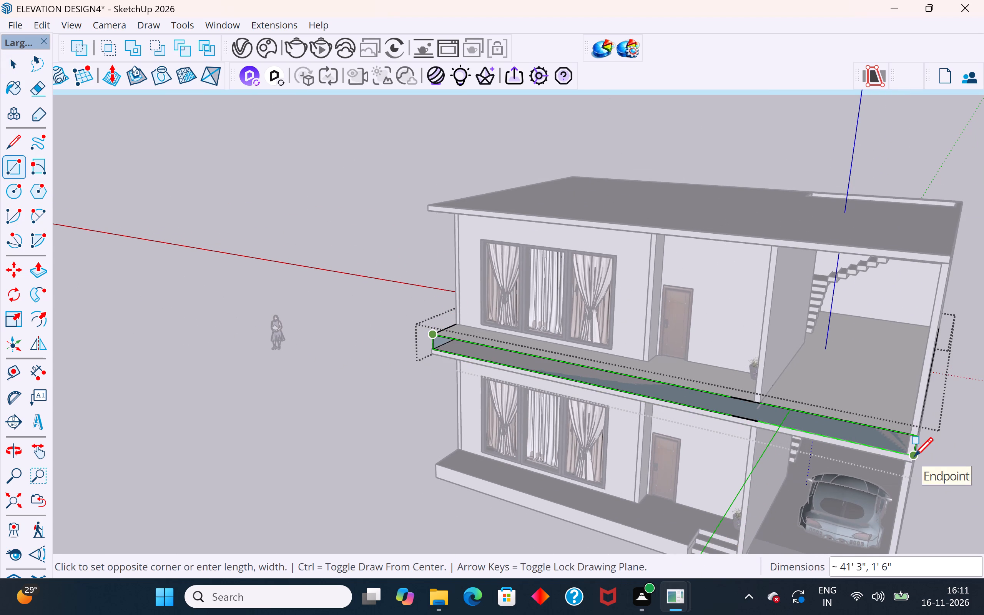
left_click(914, 458)
left_click(14, 62)
left_click(288, 281)
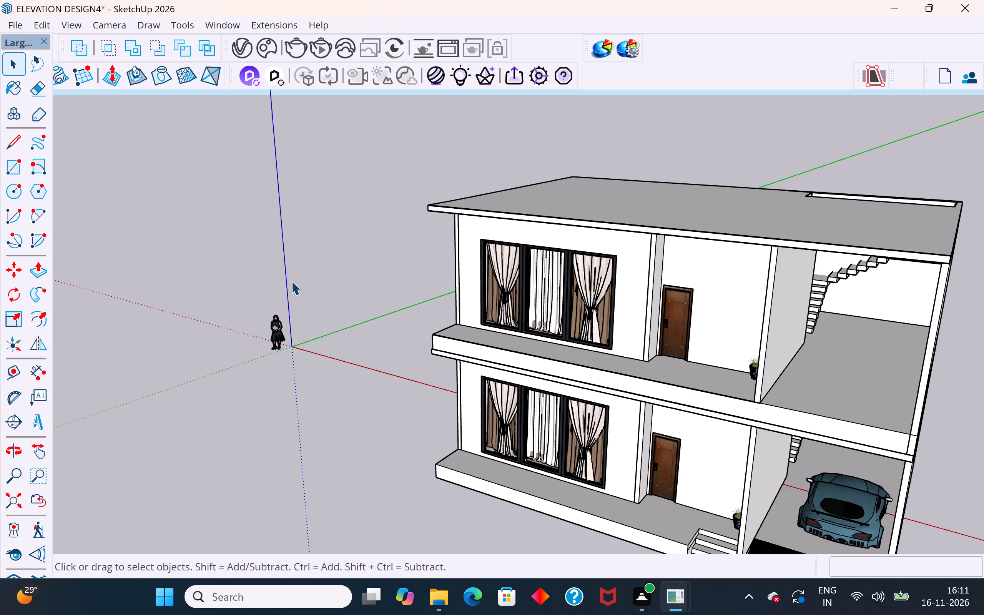
Inside the upper floor slab group, push the slab's top face down 6" and leave the group.
scroll(464, 291, "down", 5)
middle_click_drag(524, 336, 638, 391)
left_click(660, 322)
middle_click_drag(655, 326, 769, 278)
scroll(514, 306, "up", 2)
middle_click_drag(530, 319, 655, 342)
scroll(558, 299, "up", 2)
left_click(562, 307)
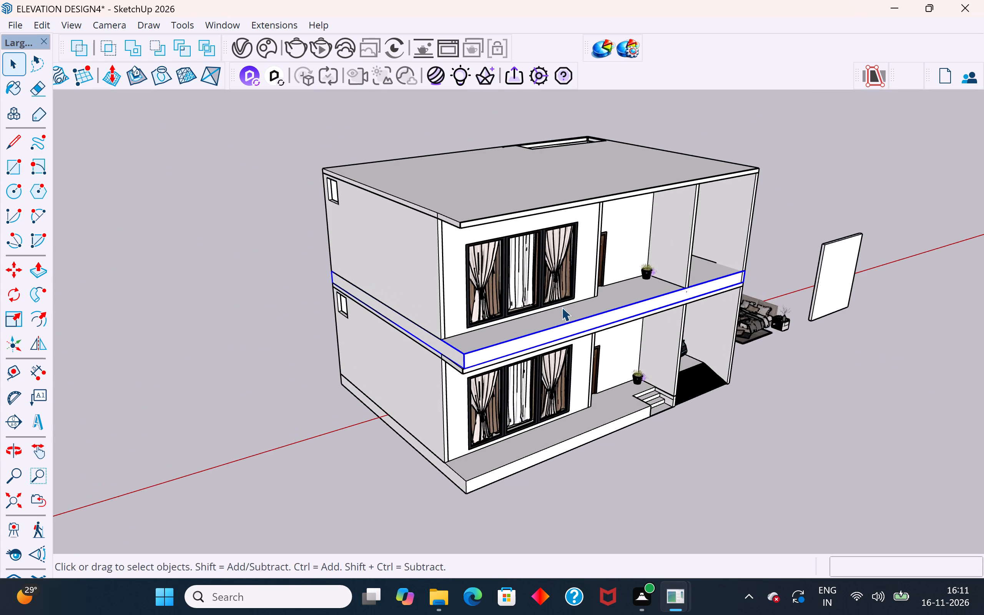
scroll(566, 312, "up", 4)
double_click(571, 312)
left_click(589, 314)
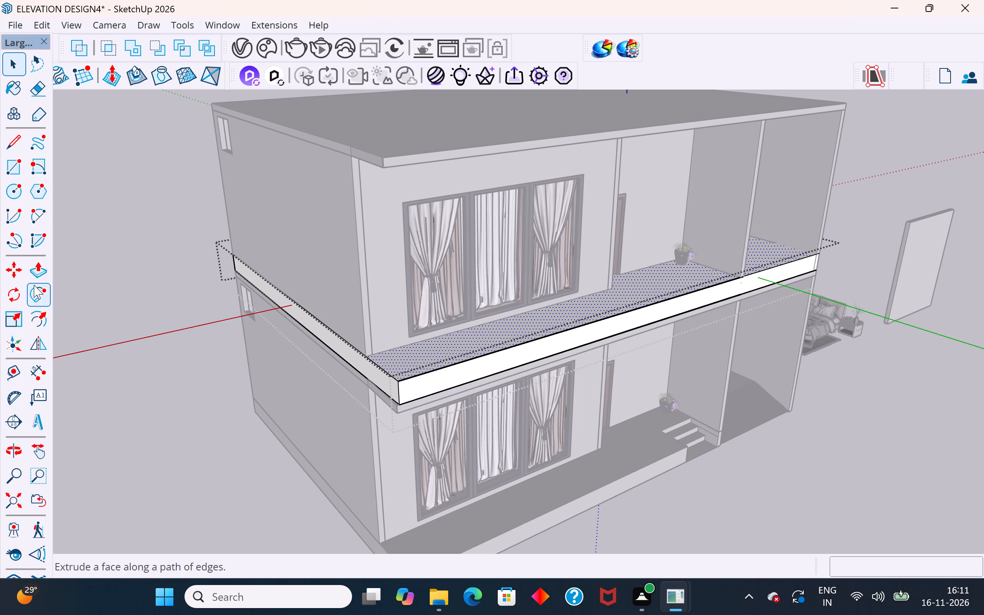
left_click(43, 268)
left_click(402, 365)
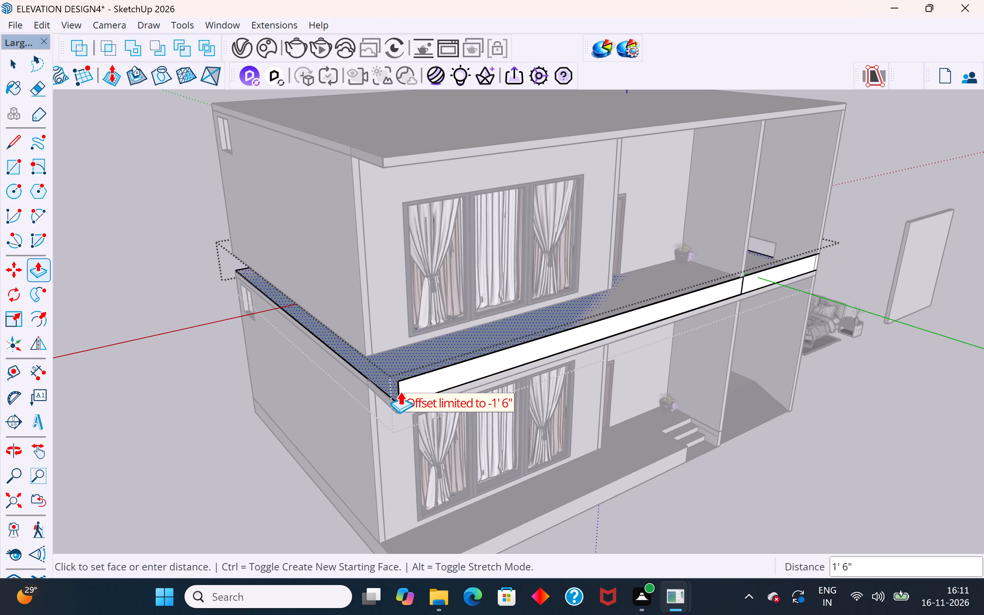
key("6")
key("shift+quotedbl")
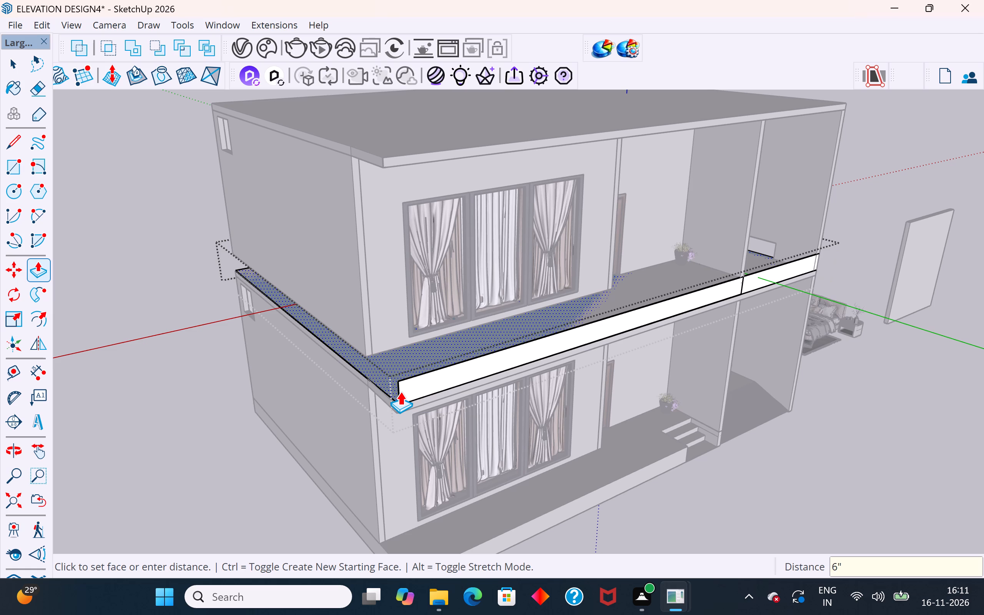
key("Return")
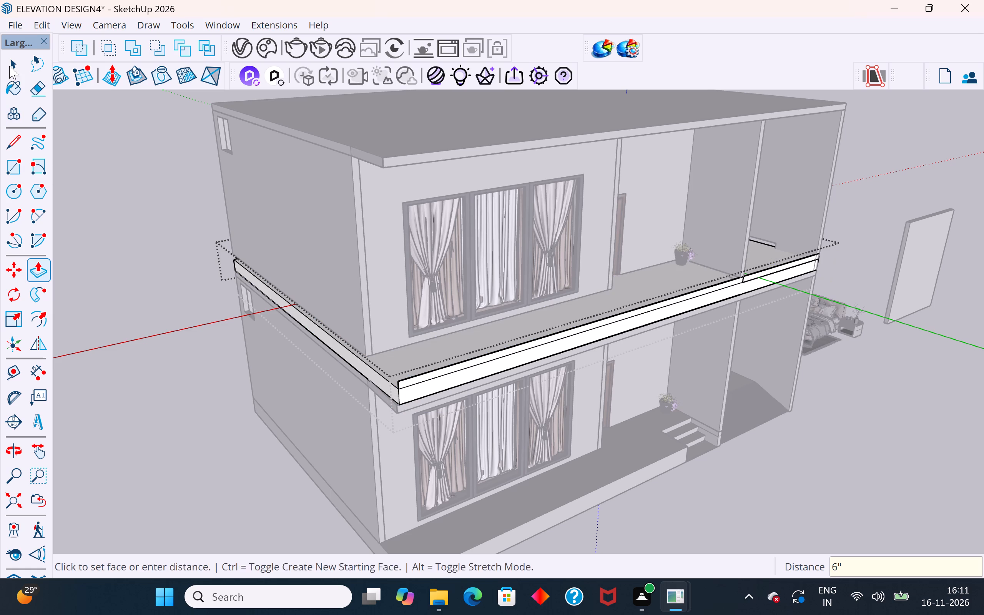
left_click(9, 66)
left_click(76, 173)
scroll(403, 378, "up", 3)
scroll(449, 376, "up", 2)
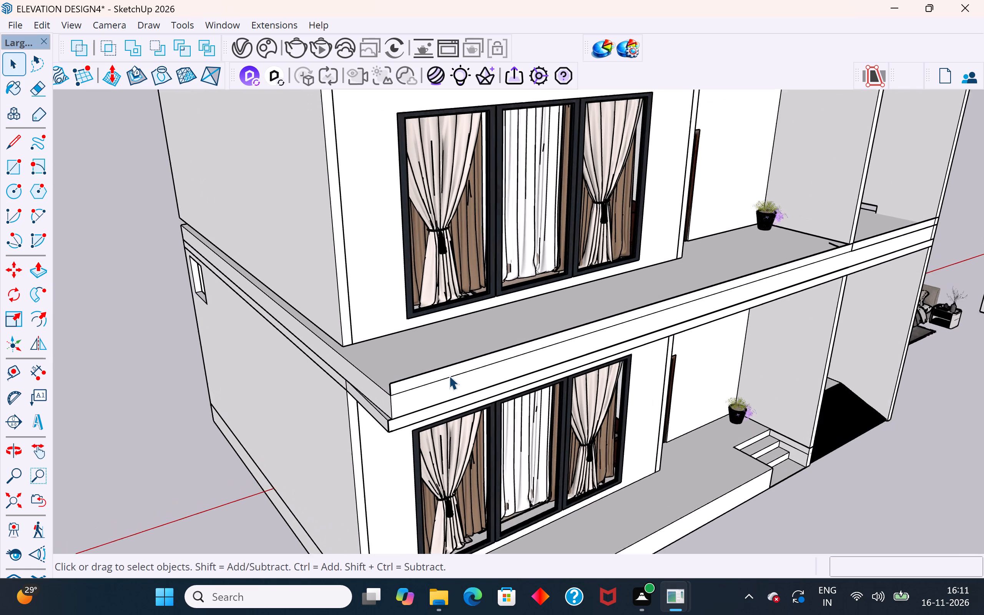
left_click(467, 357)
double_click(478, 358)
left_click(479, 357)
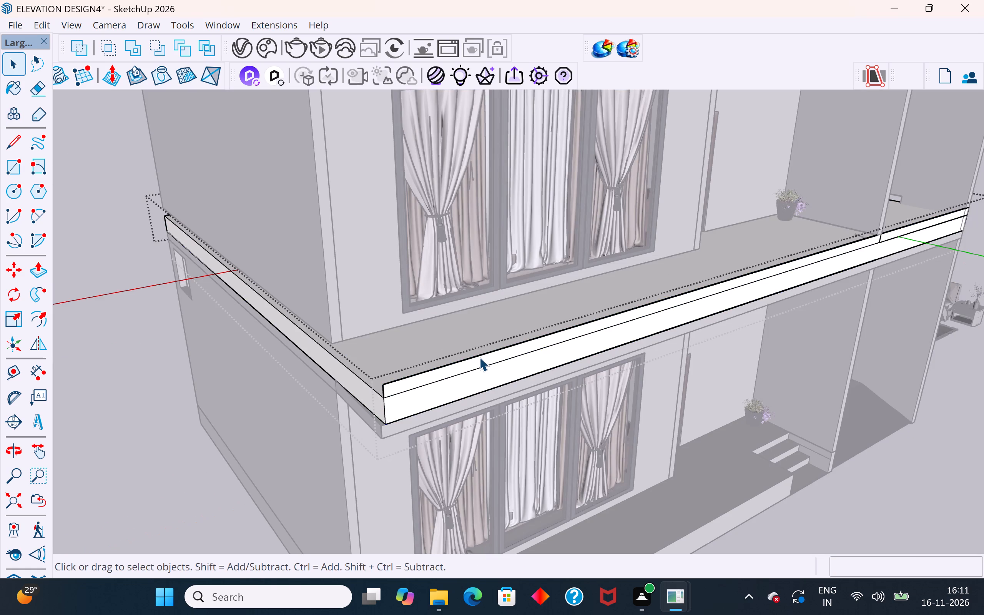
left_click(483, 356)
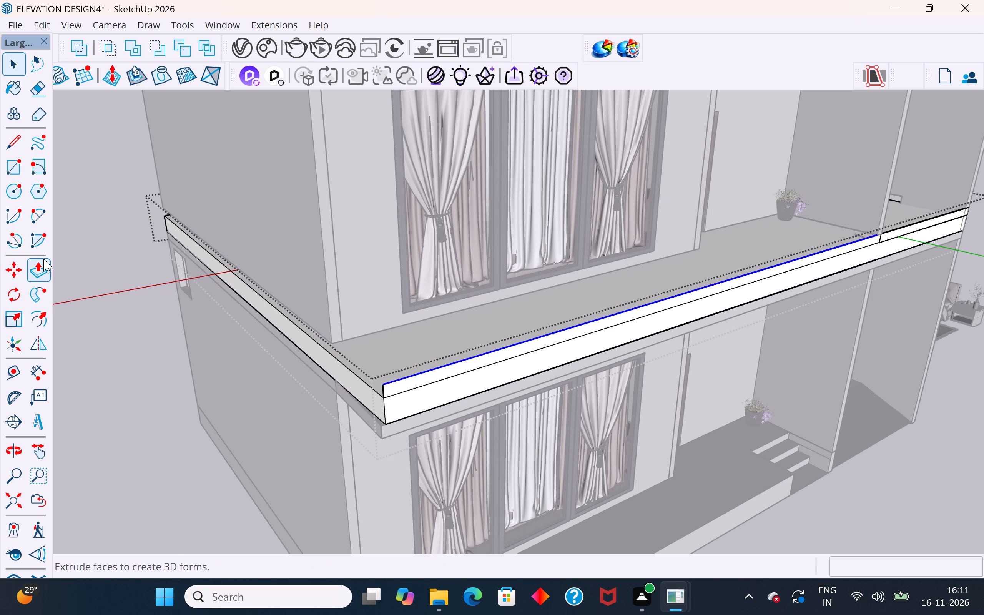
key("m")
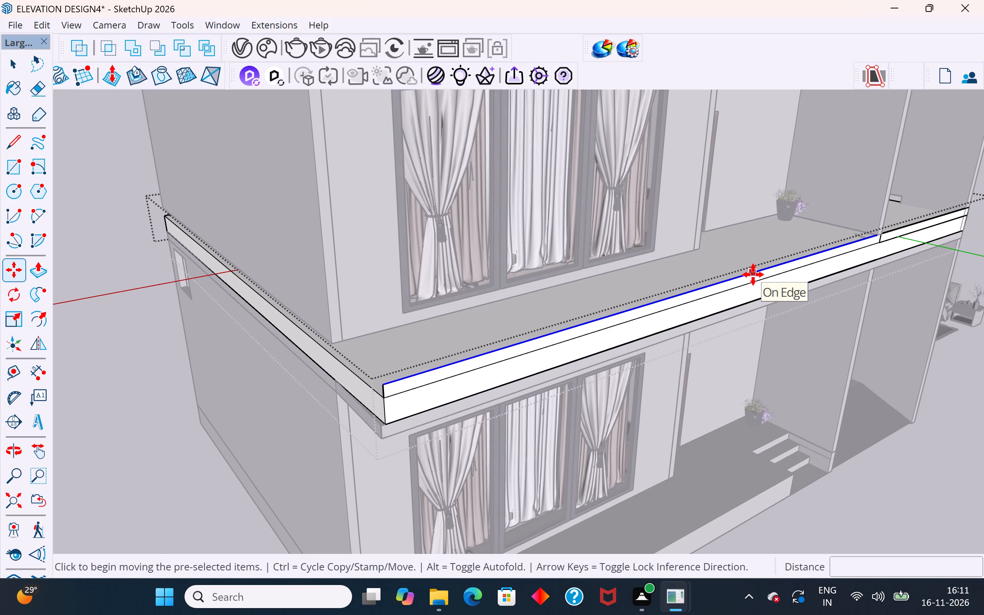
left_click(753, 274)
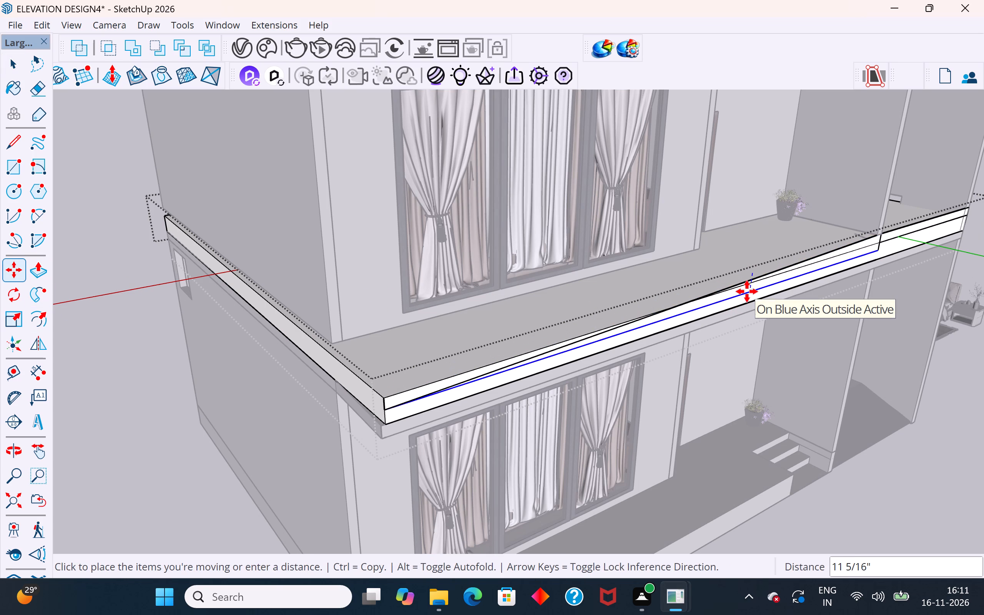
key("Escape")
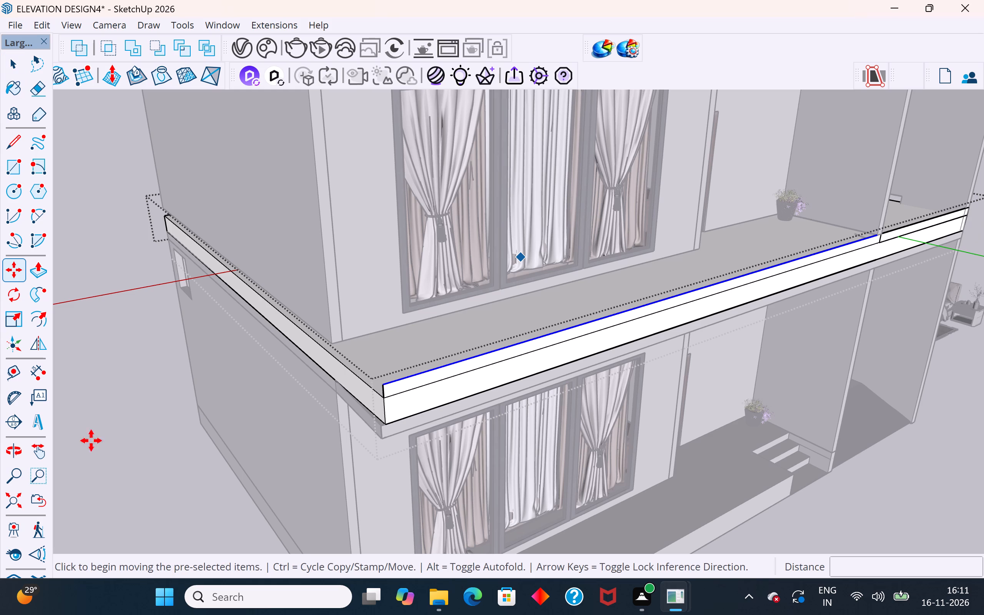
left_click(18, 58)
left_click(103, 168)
Explode the upper floor slab group.
left_click(560, 334)
right_click(560, 334)
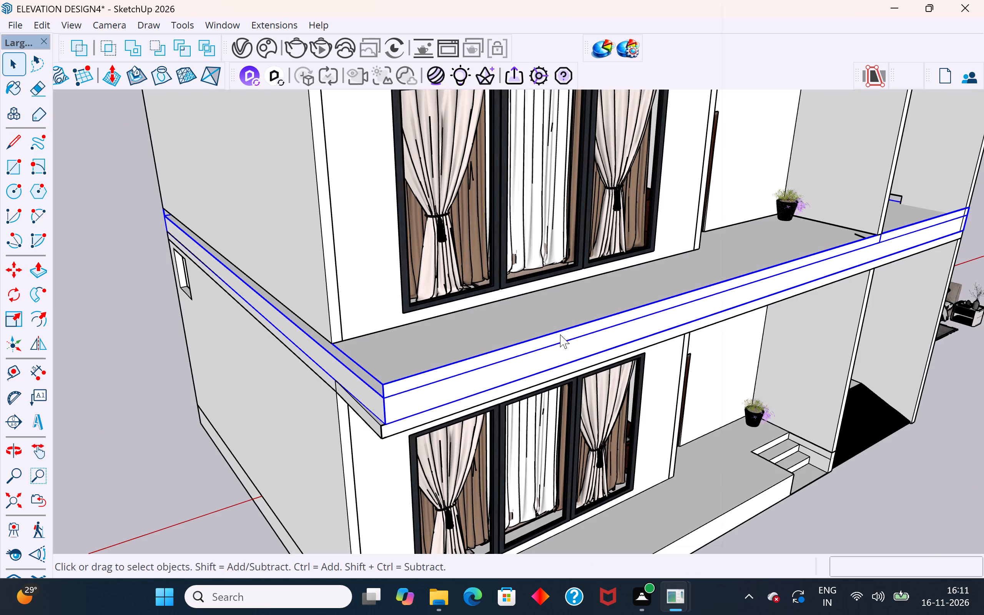
left_click(620, 108)
Delete the leftover raised strip along the upper slab's front, including its edges and the short corner edge.
left_click(587, 323)
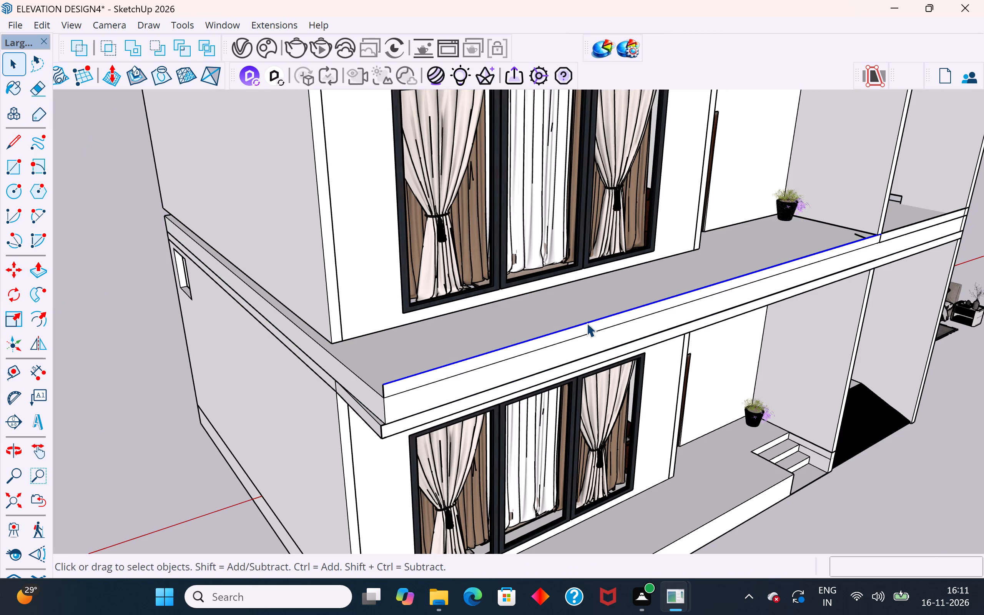
key("Delete")
left_click(605, 322)
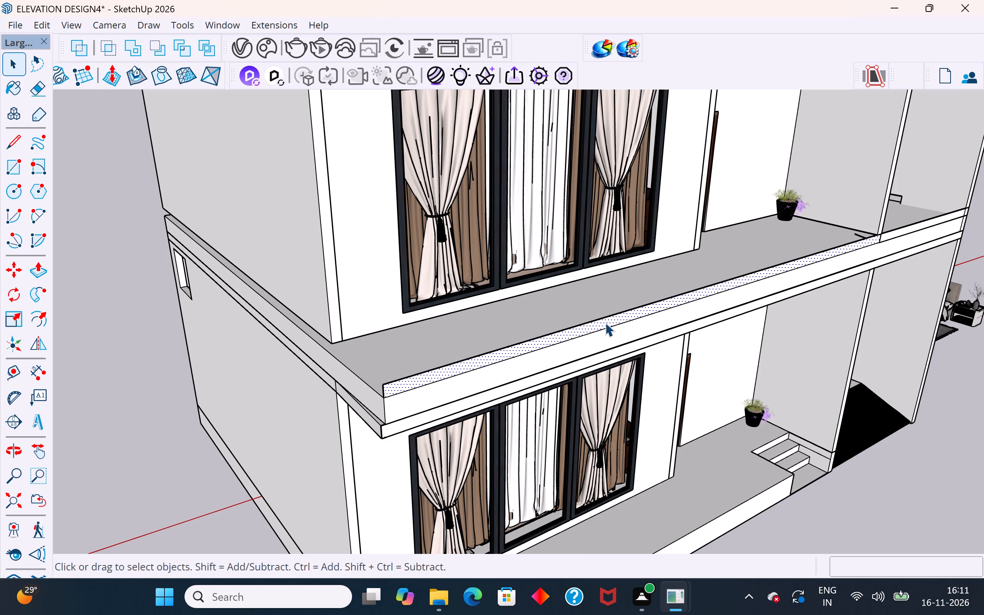
key("Delete")
left_click(614, 315)
key("Delete")
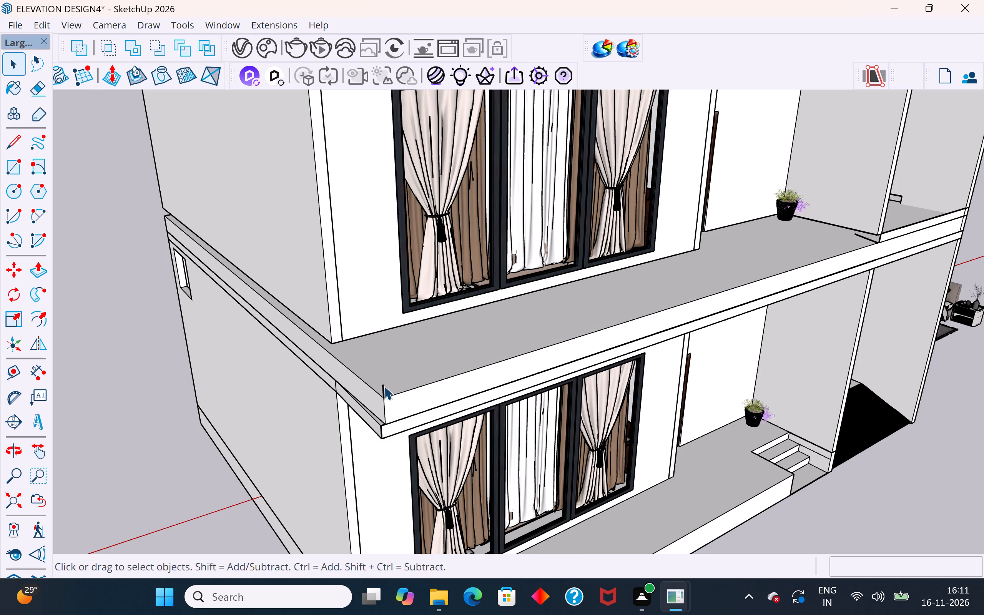
left_click(384, 385)
key("Delete")
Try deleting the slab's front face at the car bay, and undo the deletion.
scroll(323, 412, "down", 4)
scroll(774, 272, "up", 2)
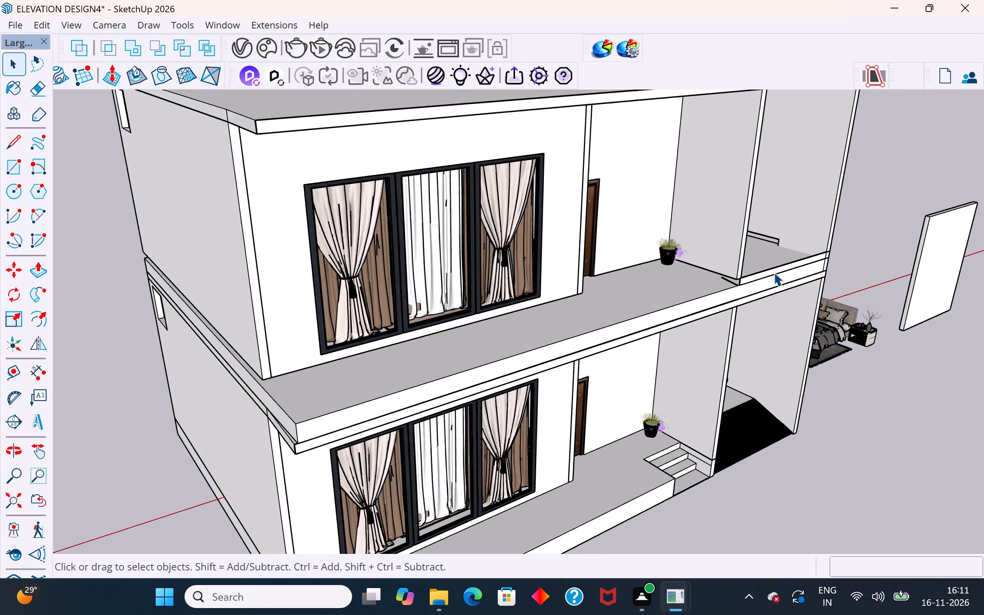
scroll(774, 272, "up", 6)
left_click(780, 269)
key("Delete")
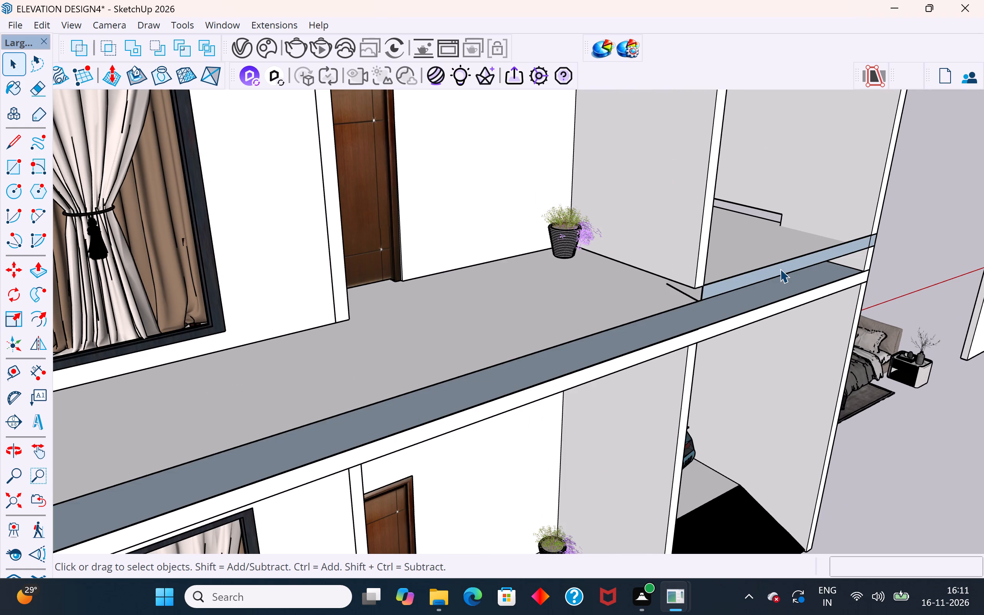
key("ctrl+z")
Delete the upper slab's long front face.
left_click(783, 269)
double_click(788, 265)
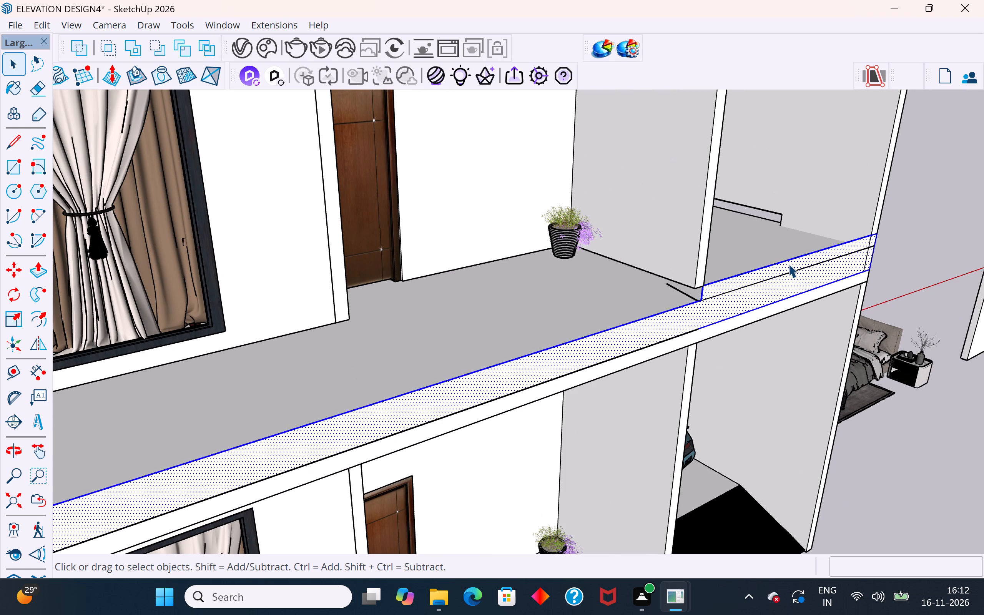
left_click(795, 260)
key("Delete")
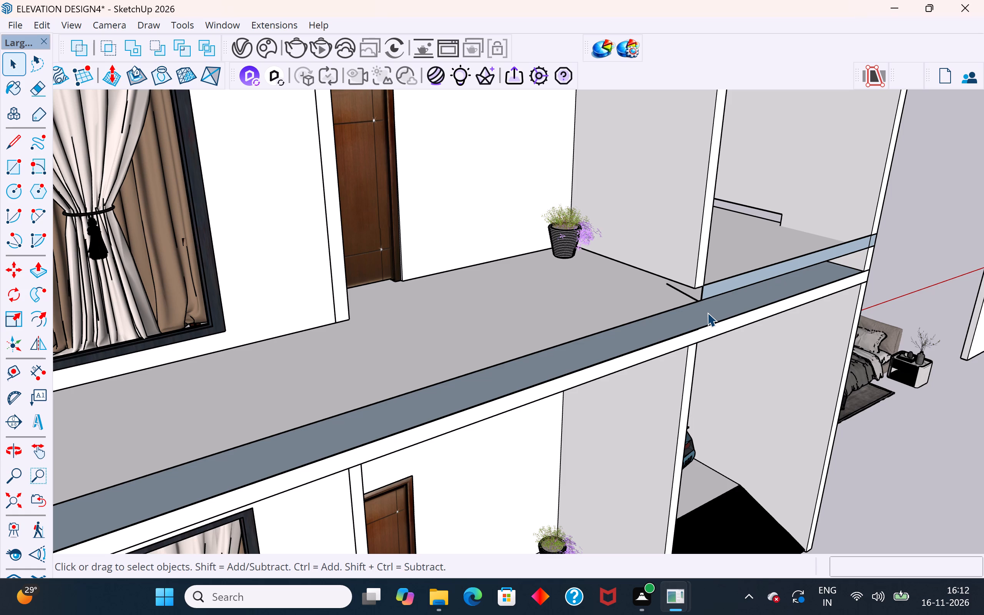
Delete the leftover strip face at the car bay, its top edge, and the short vertical edge at the partition wall.
scroll(472, 267, "down", 4)
middle_click_drag(717, 309, 650, 208)
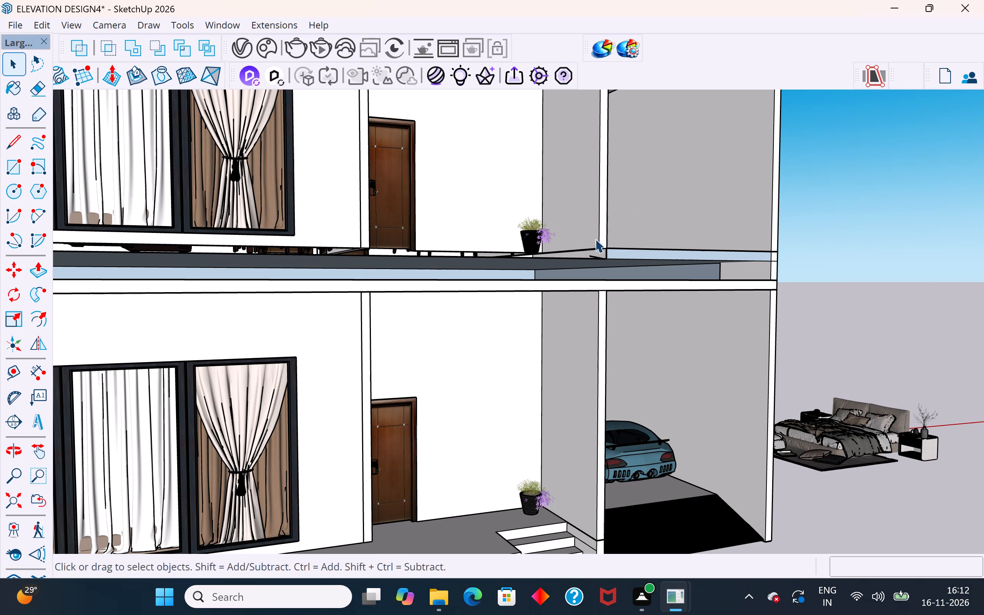
middle_click_drag(603, 247, 678, 312)
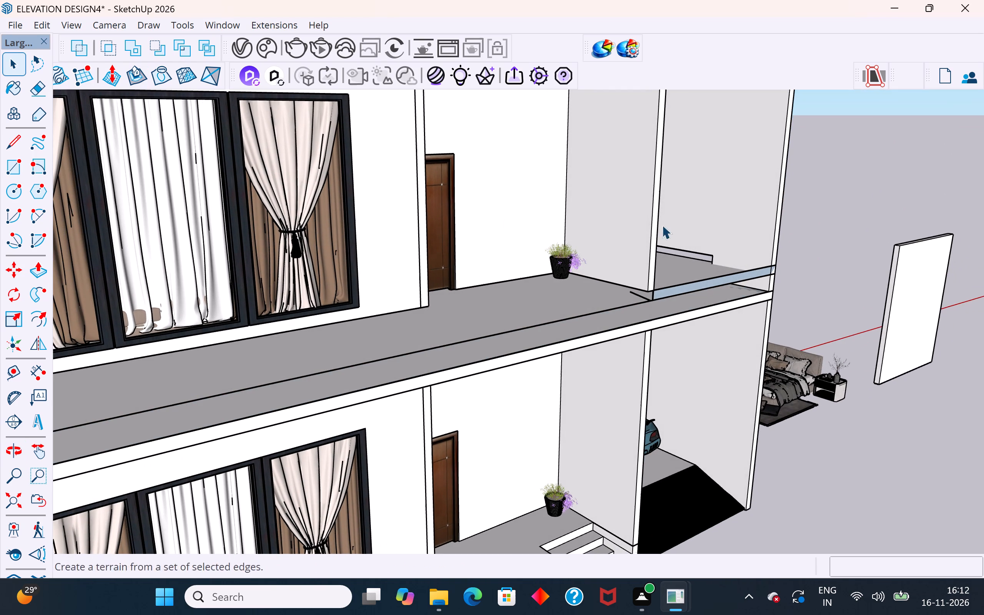
left_click(883, 204)
scroll(675, 291, "up", 7)
left_click(678, 288)
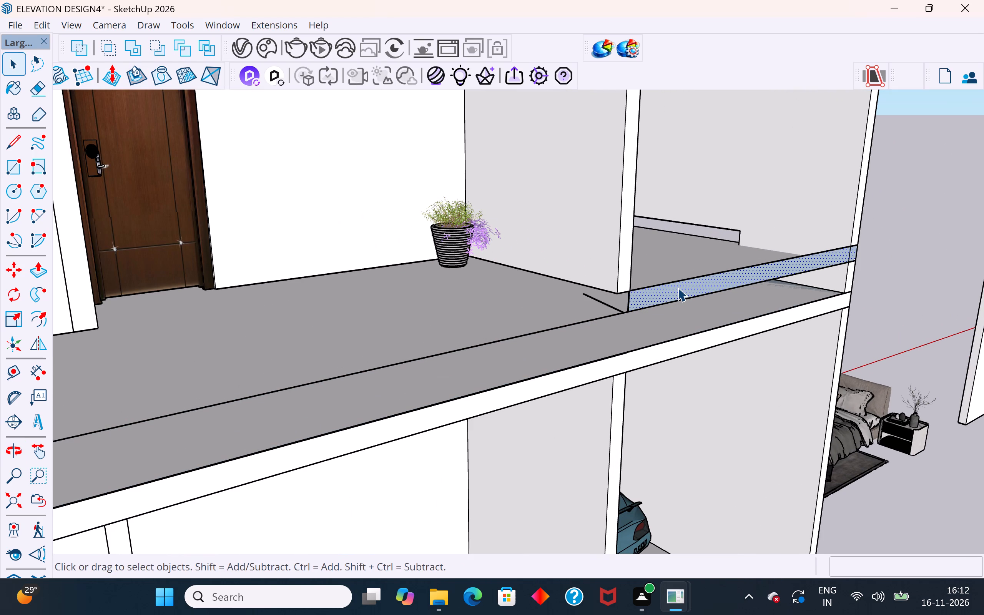
key("Delete")
left_click(698, 281)
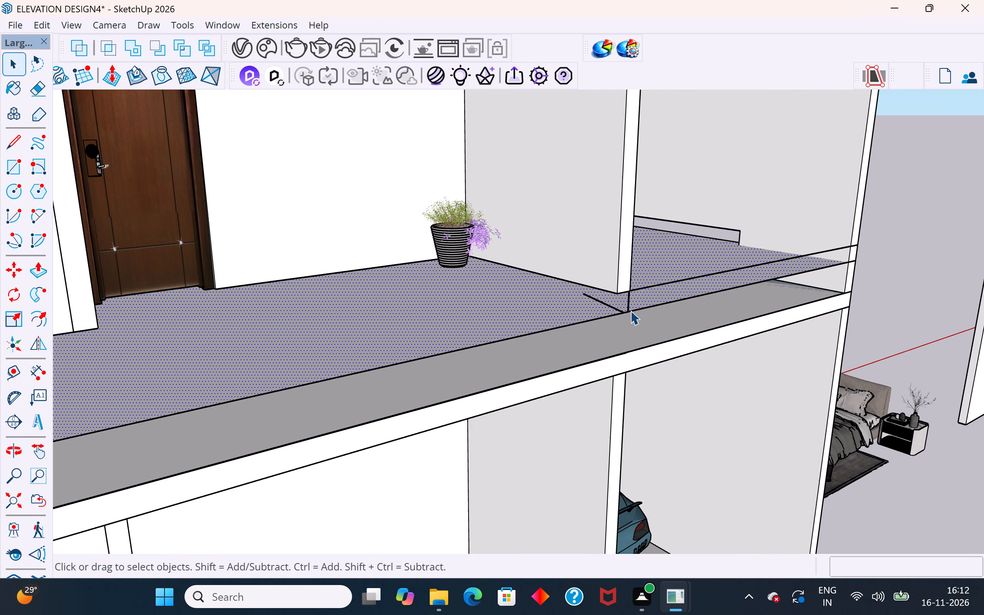
left_click(944, 264)
left_click(814, 251)
key("Delete")
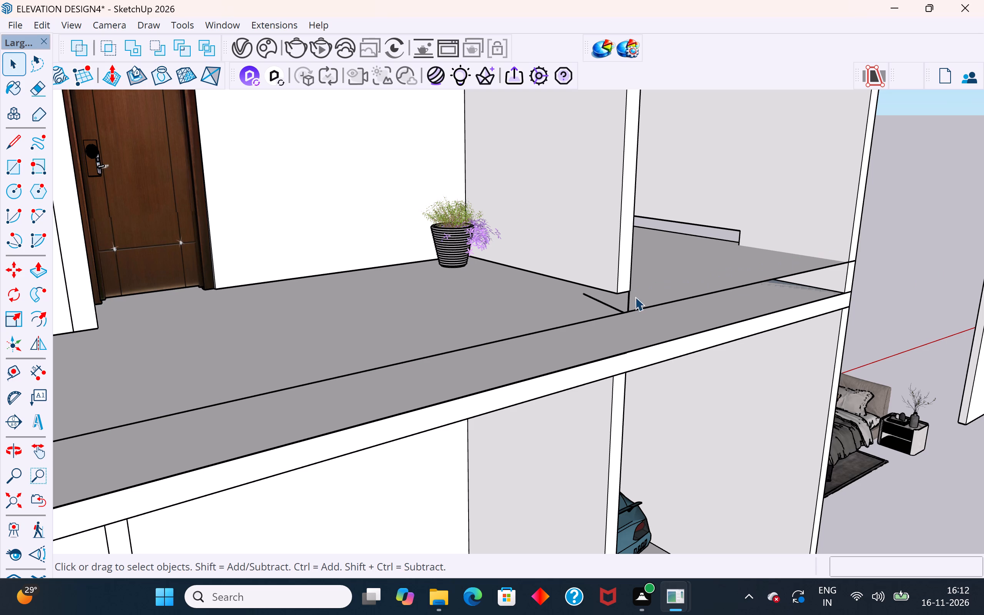
left_click(630, 301)
key("Delete")
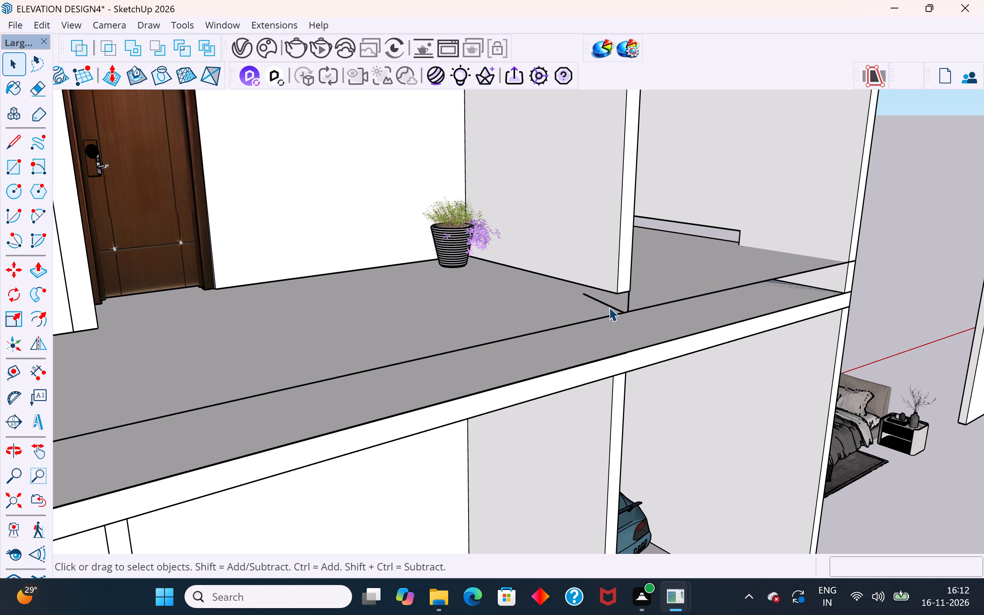
Delete segments of the stray diagonal edge on the slab top near the foot of the partition wall.
left_click(609, 307)
key("Delete")
left_click(613, 307)
scroll(613, 307, "up", 11)
middle_click_drag(613, 307, 622, 335)
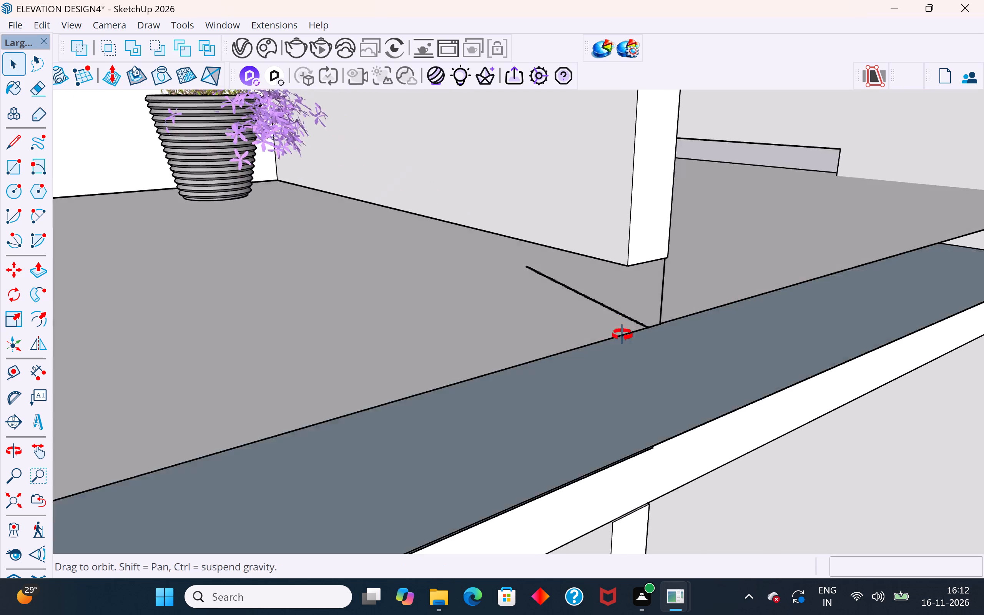
middle_click_drag(622, 335, 648, 371)
left_click(638, 325)
left_click(635, 325)
scroll(635, 325, "up", 3)
key("Delete")
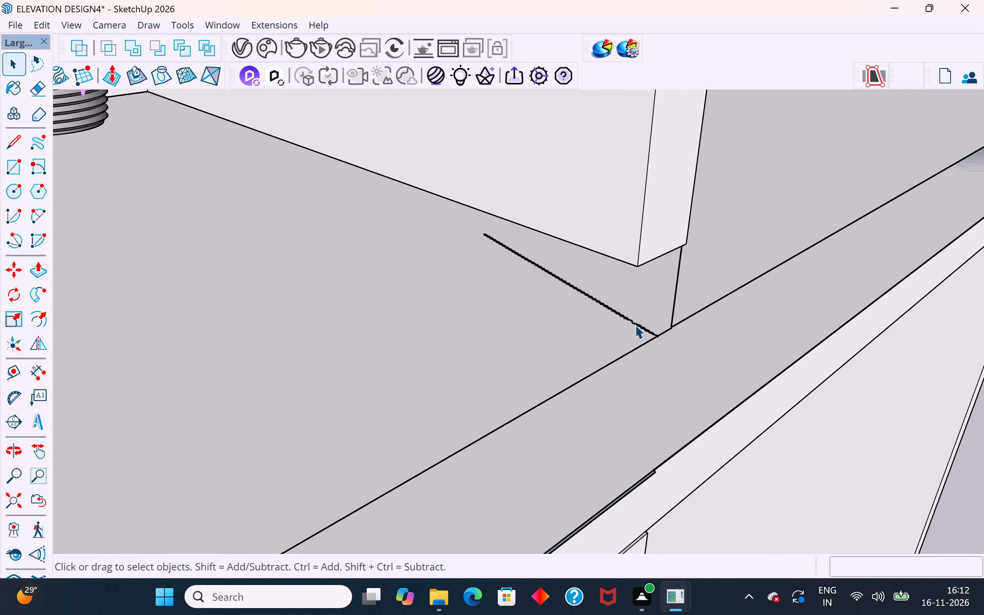
Erase most of the stray diagonal edge's fragments with the Eraser, undoing the accidental erasure of the slab's front edge.
left_click(35, 95)
left_click_drag(671, 326, 636, 335)
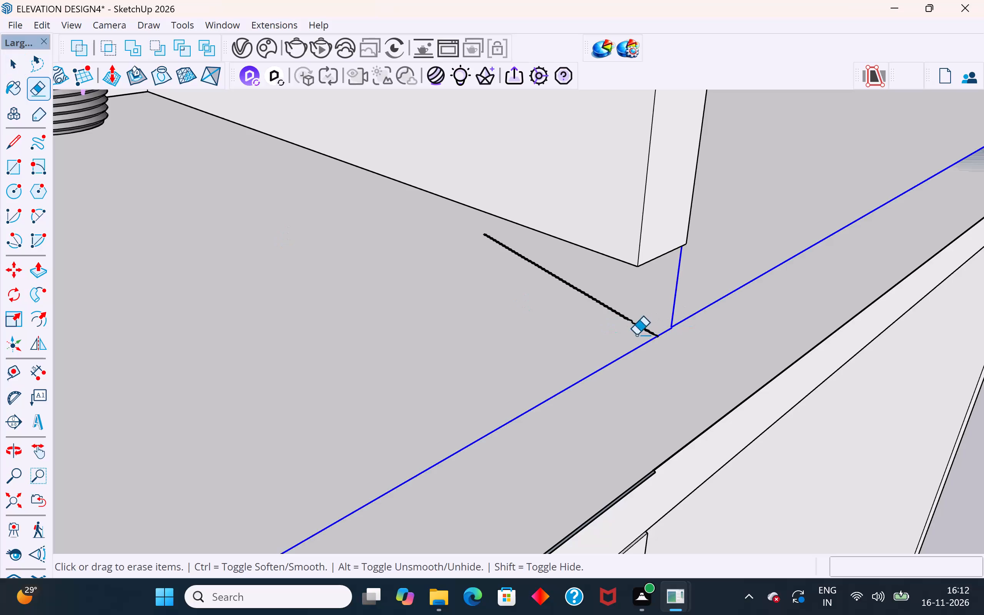
left_click_drag(636, 335, 610, 343)
key("ctrl+z")
left_click_drag(610, 343, 646, 320, "ctrl")
left_click_drag(647, 320, 613, 334)
left_click_drag(634, 319, 622, 321)
left_click_drag(633, 324, 597, 299)
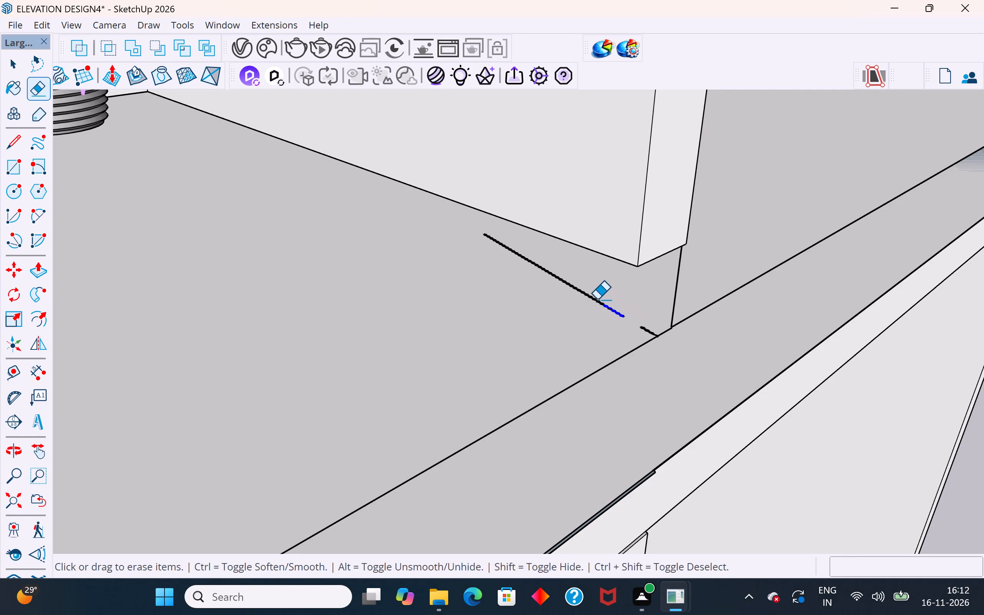
left_click_drag(597, 299, 483, 234)
left_click_drag(485, 233, 529, 265)
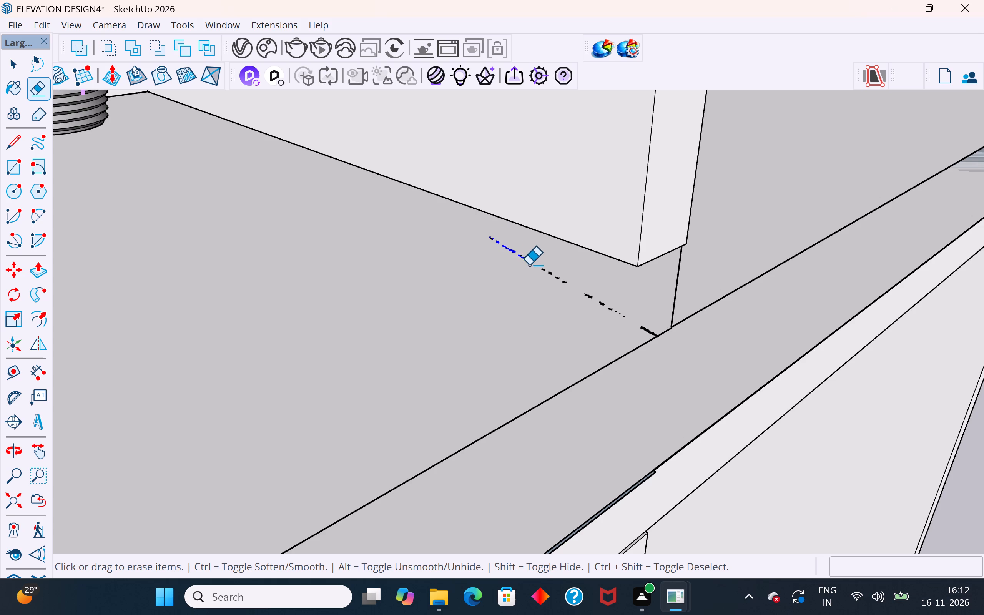
left_click_drag(529, 265, 654, 323)
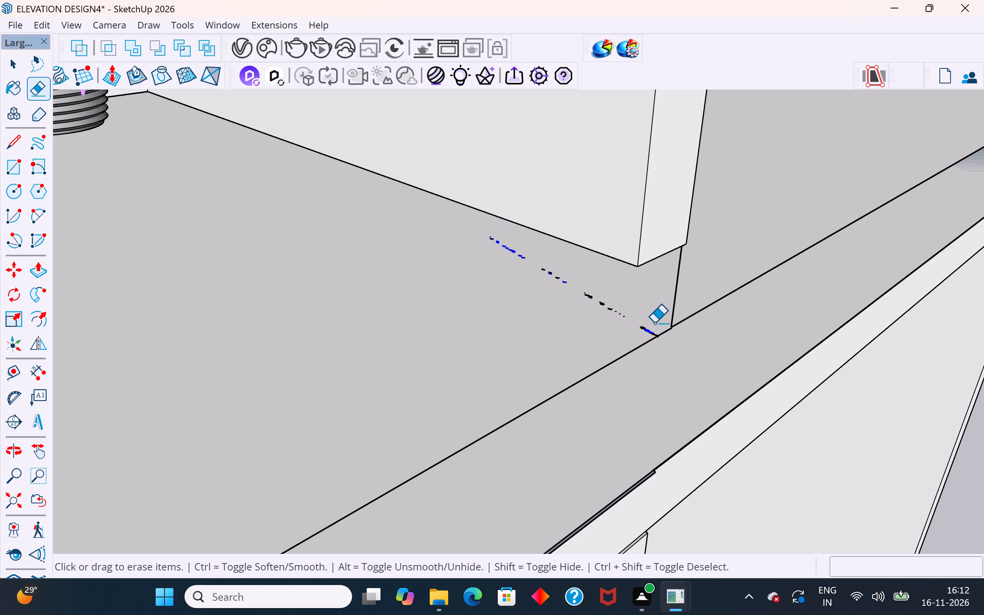
left_click_drag(654, 323, 654, 322)
left_click_drag(645, 328, 640, 328)
left_click_drag(619, 315, 542, 269)
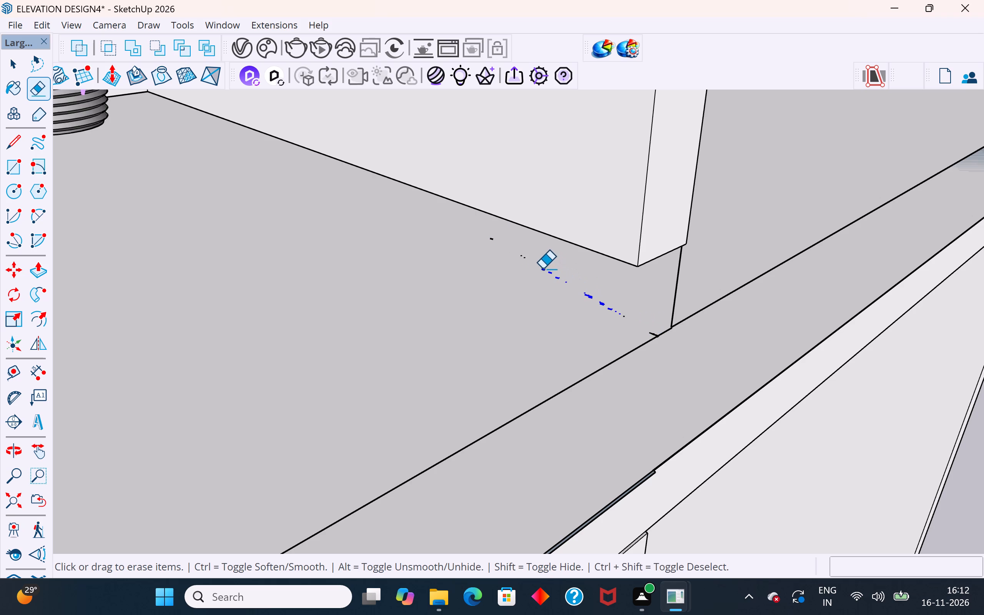
left_click_drag(542, 269, 488, 235)
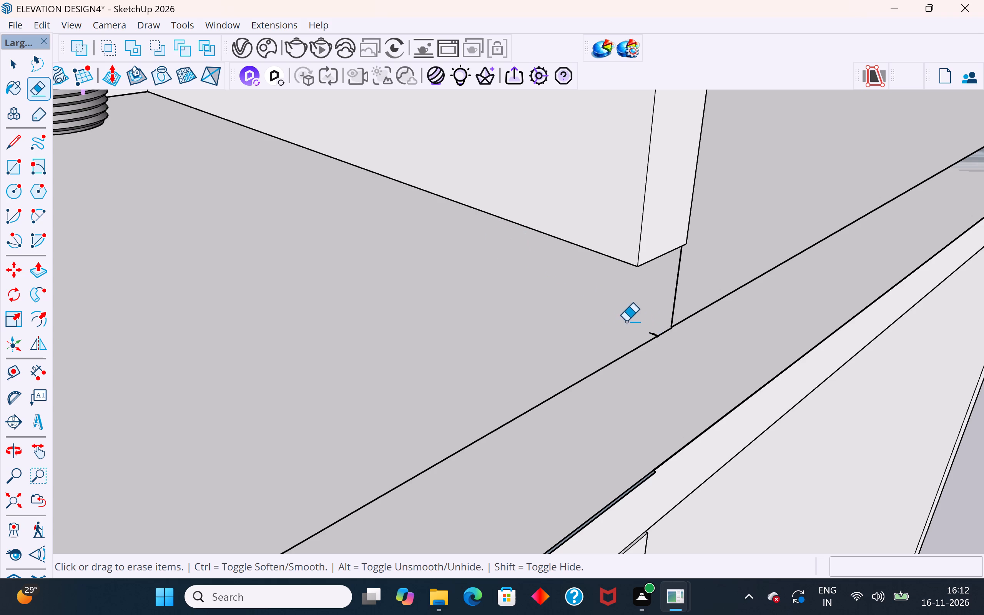
Erase the remaining tiny edge fragments on the slab top beside the partition wall's corner.
scroll(660, 336, "up", 17)
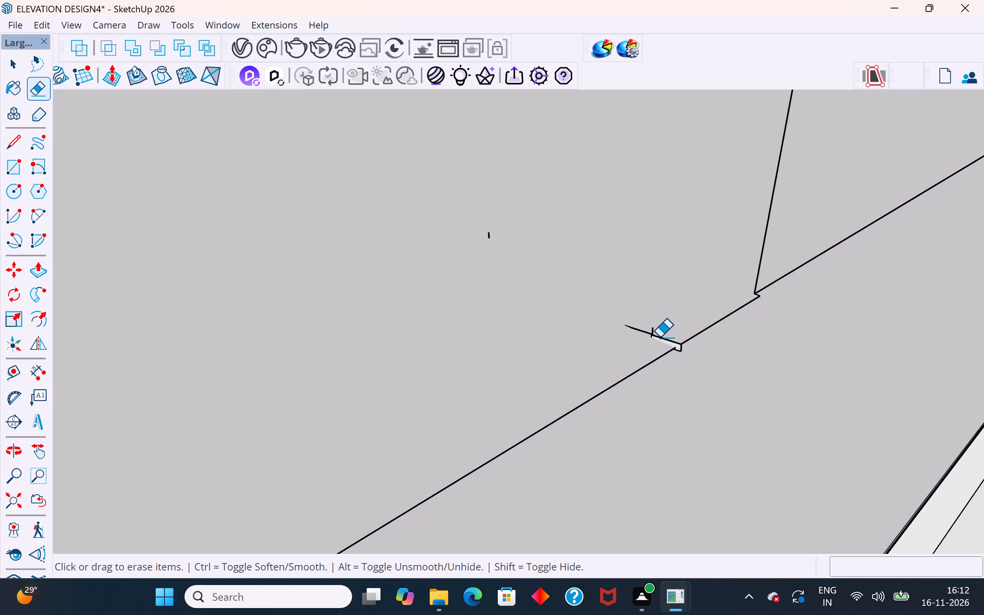
left_click(670, 340)
left_click(650, 331)
left_click(652, 335)
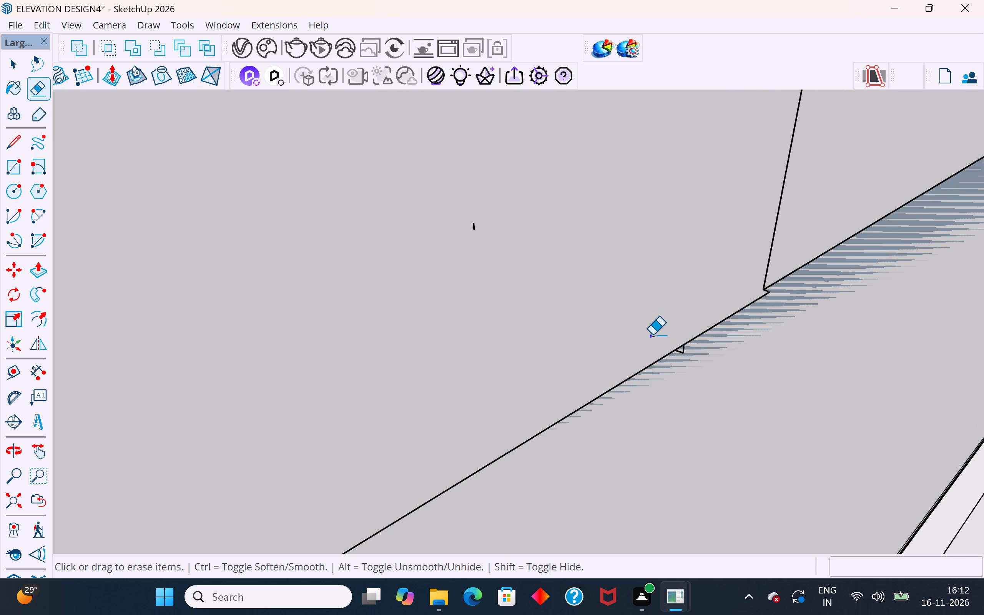
left_click(472, 226)
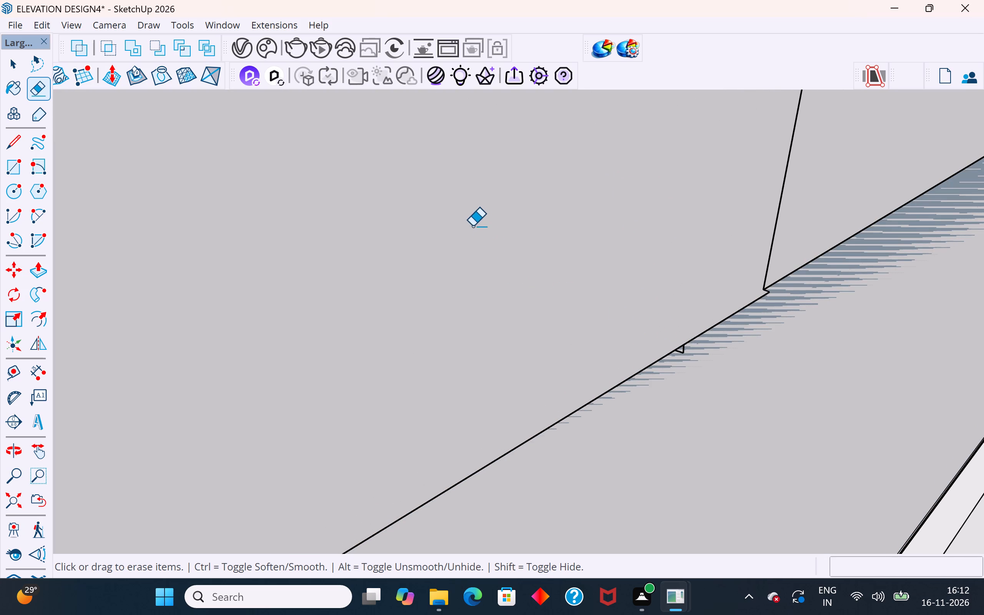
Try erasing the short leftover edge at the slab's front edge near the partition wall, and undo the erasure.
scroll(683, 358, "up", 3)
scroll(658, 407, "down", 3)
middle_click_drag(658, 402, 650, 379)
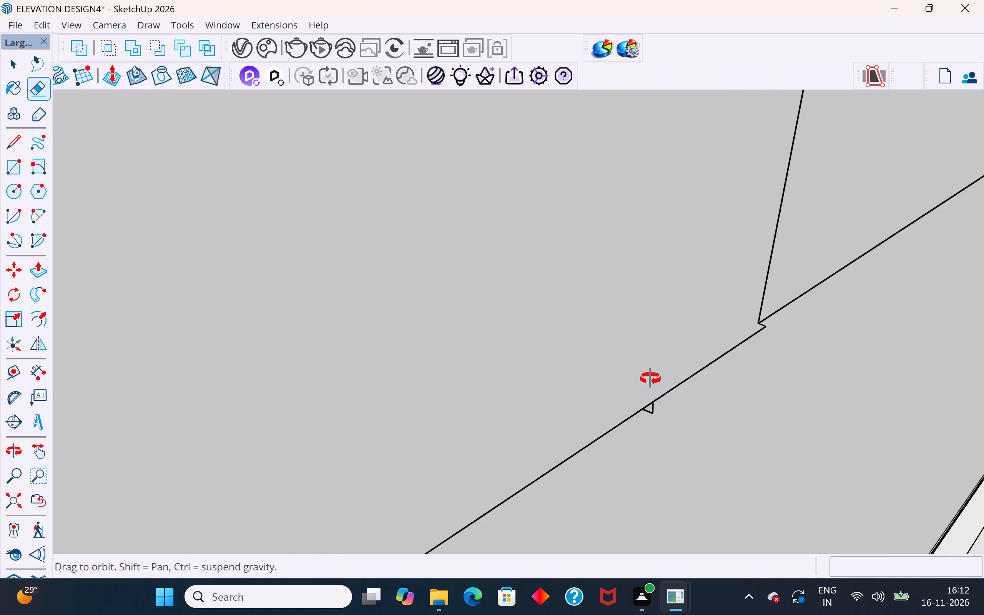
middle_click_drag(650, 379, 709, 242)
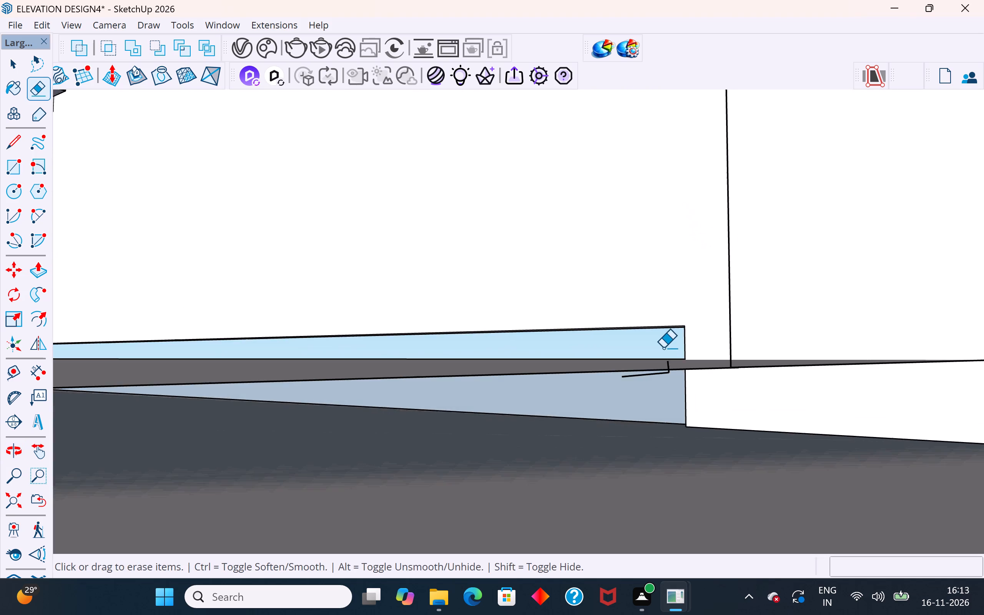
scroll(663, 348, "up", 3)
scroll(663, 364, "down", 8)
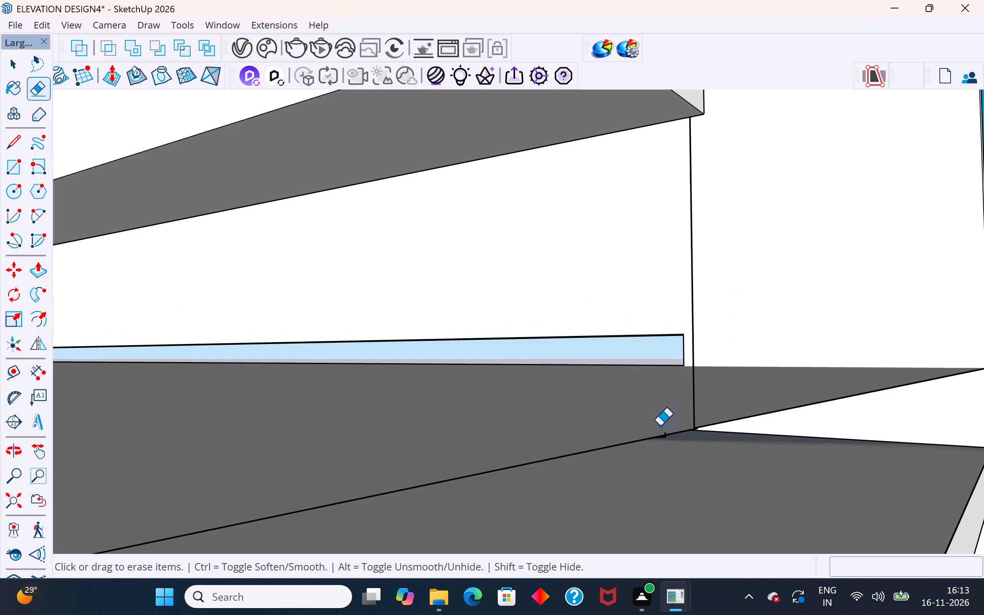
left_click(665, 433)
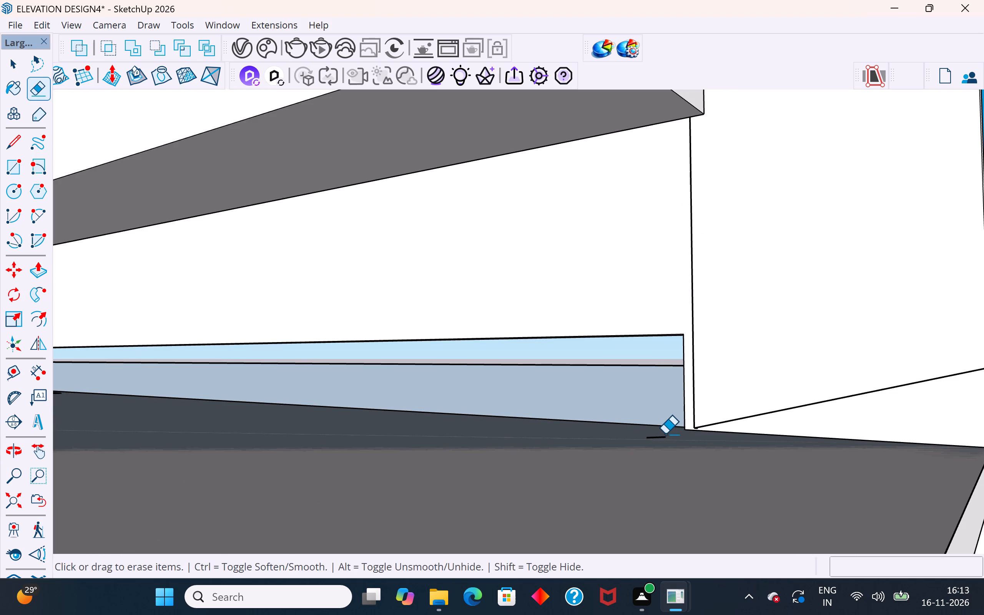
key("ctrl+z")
Delete the two short leftover edges at the slab's front edge near the partition wall.
left_click(17, 69)
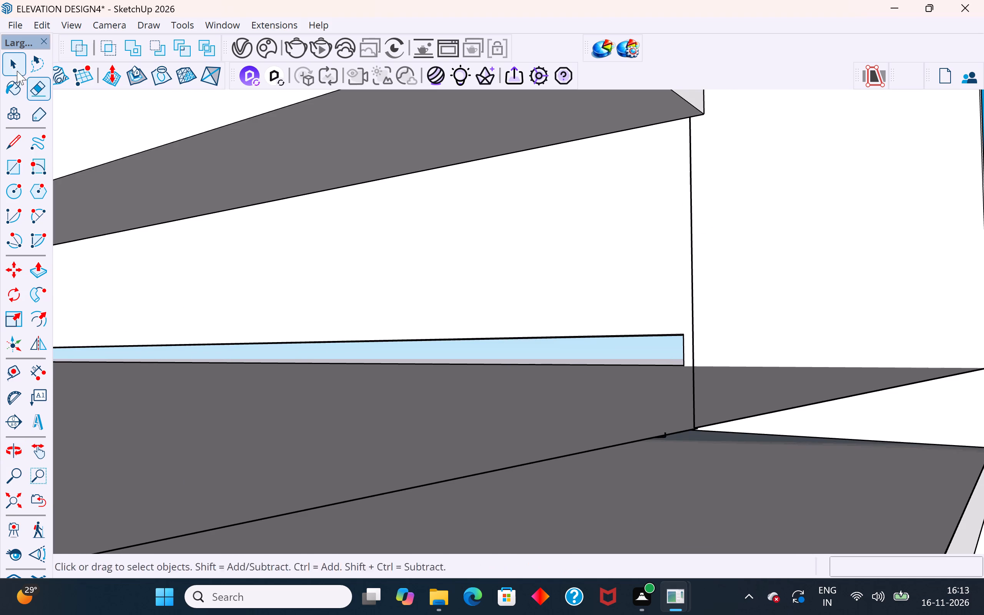
left_click(870, 419)
middle_click_drag(674, 422, 682, 359)
scroll(657, 438, "up", 9)
left_click(675, 401)
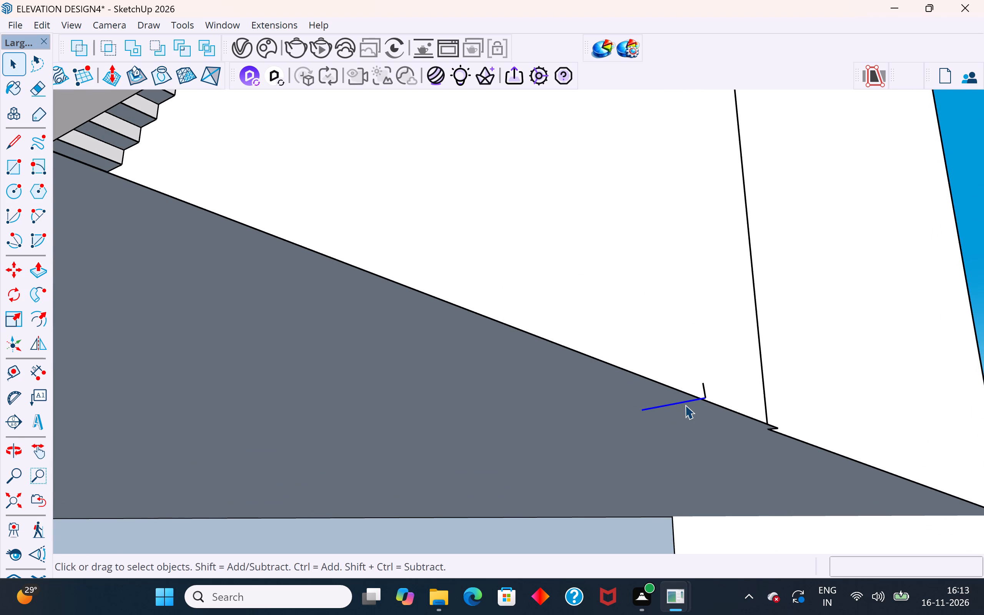
key("Delete")
left_click(703, 389)
key("Delete")
Draw a rectangle about 1' by 40' 10" across the upper slab's front face, from its top corner to the opposite bottom corner.
scroll(699, 390, "down", 20)
scroll(699, 390, "down", 10)
middle_click_drag(841, 361, 746, 541)
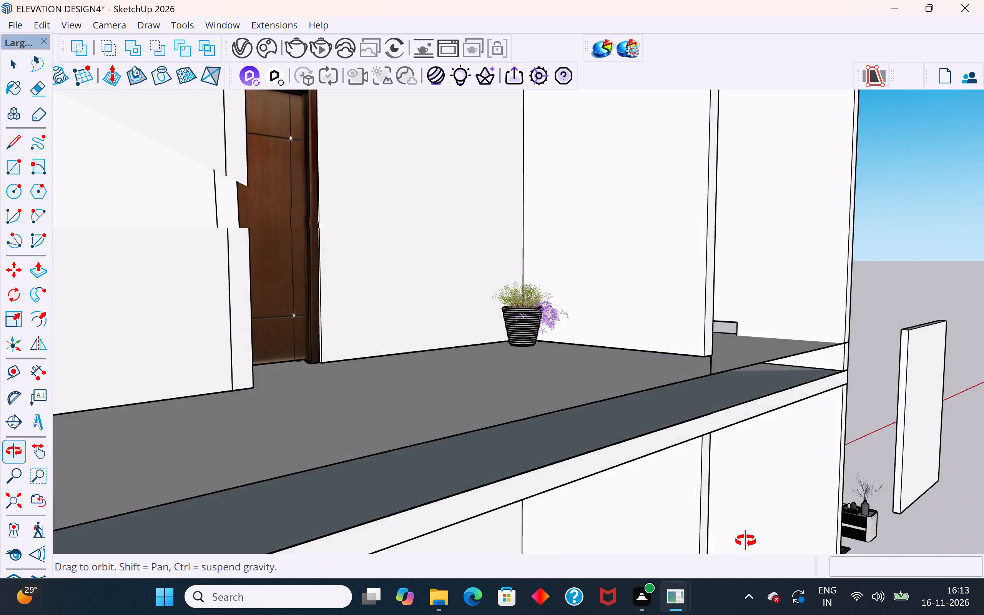
middle_click_drag(746, 541, 739, 556)
scroll(766, 326, "down", 5)
left_click(941, 252)
scroll(813, 334, "down", 10)
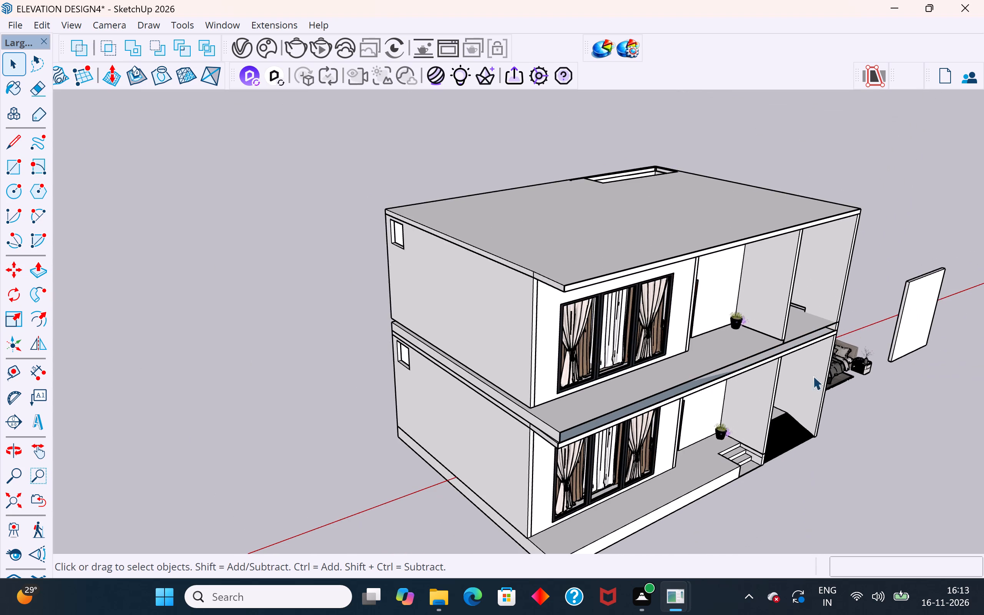
middle_click_drag(827, 396, 861, 355)
scroll(577, 383, "up", 13)
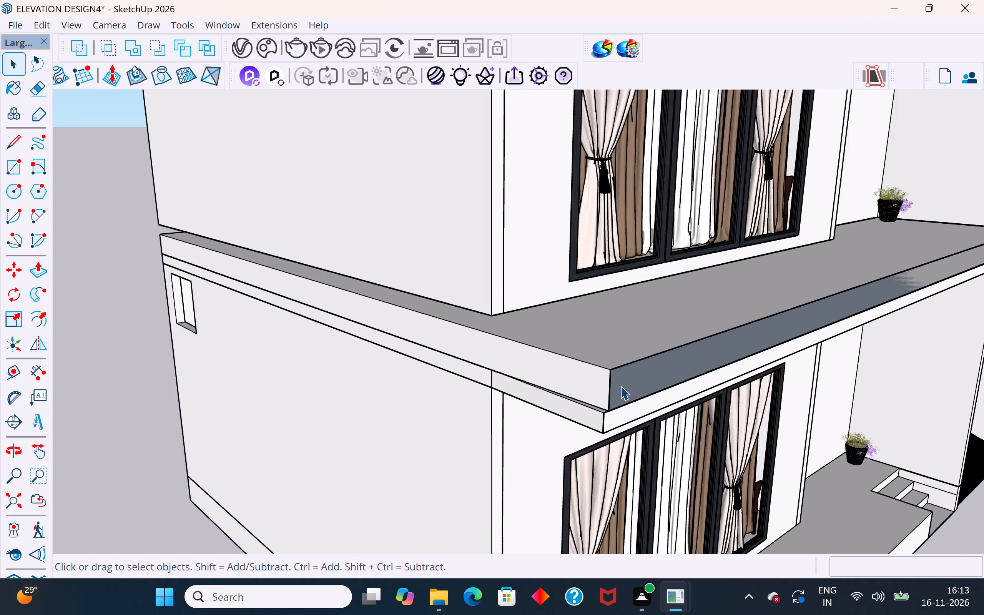
scroll(620, 386, "up", 3)
middle_click_drag(598, 423, 620, 502)
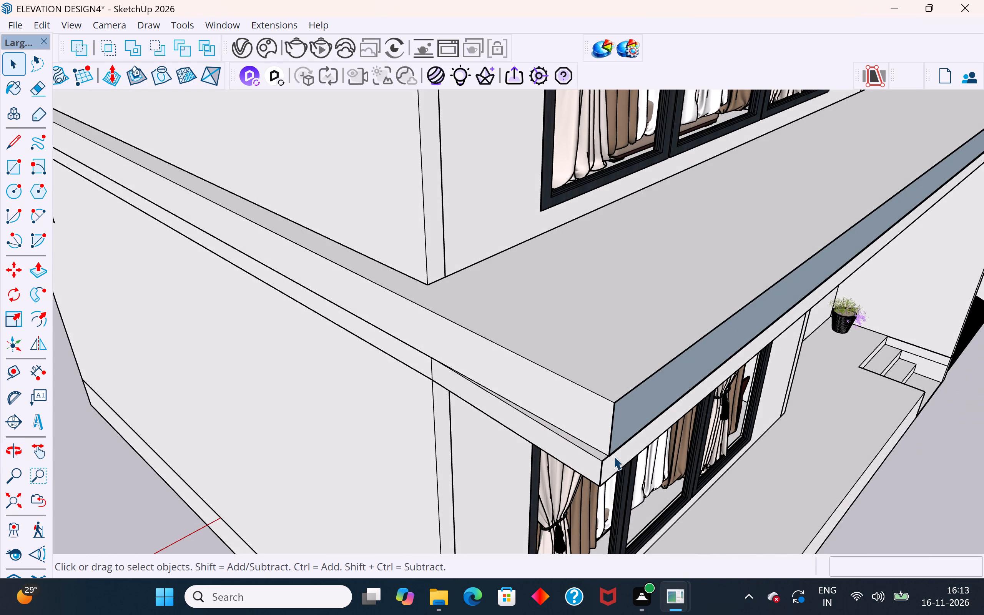
left_click(10, 161)
scroll(81, 286, "down", 4)
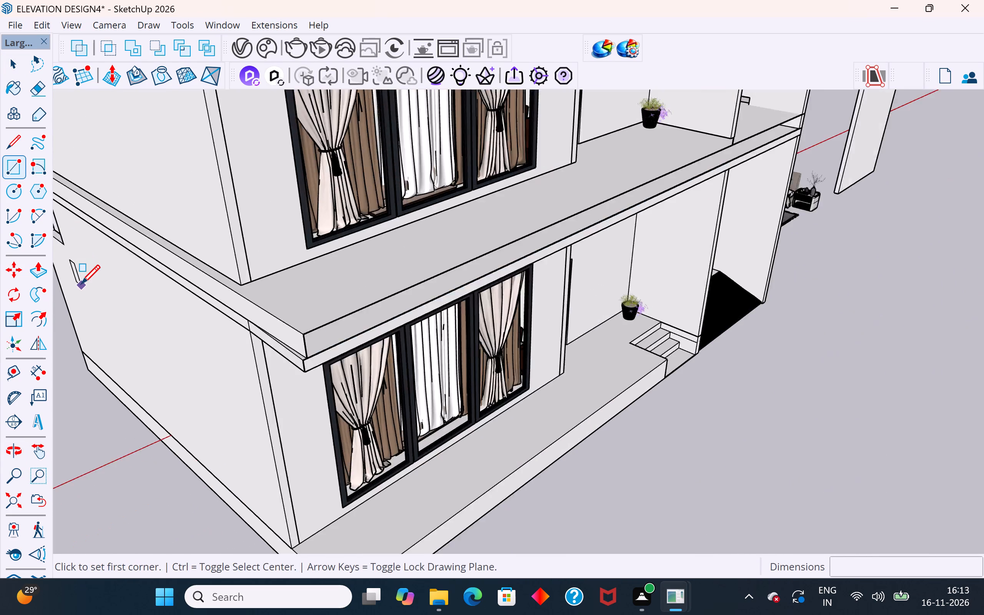
scroll(81, 286, "down", 6)
scroll(578, 171, "up", 8)
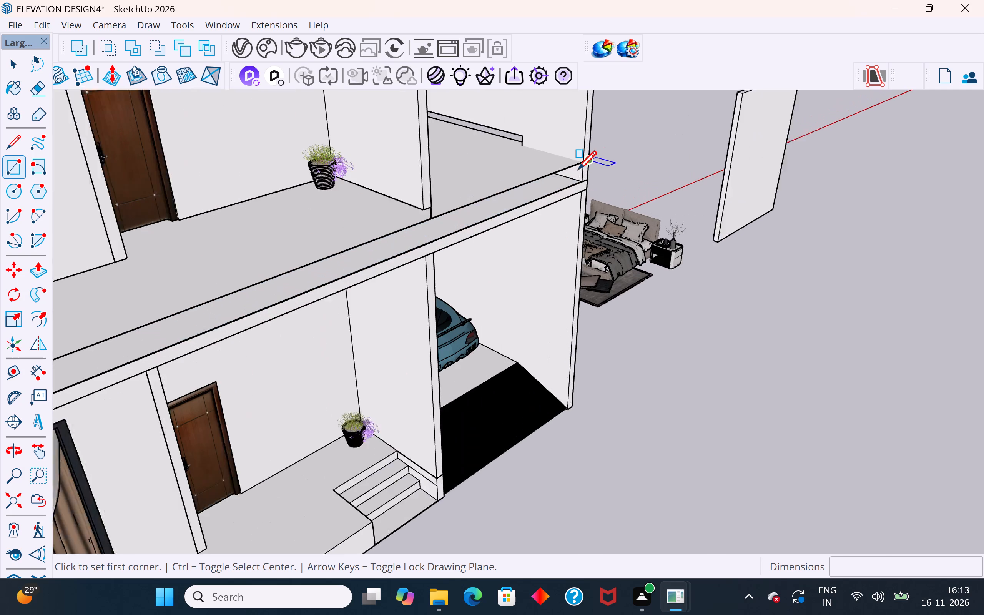
scroll(586, 163, "up", 9)
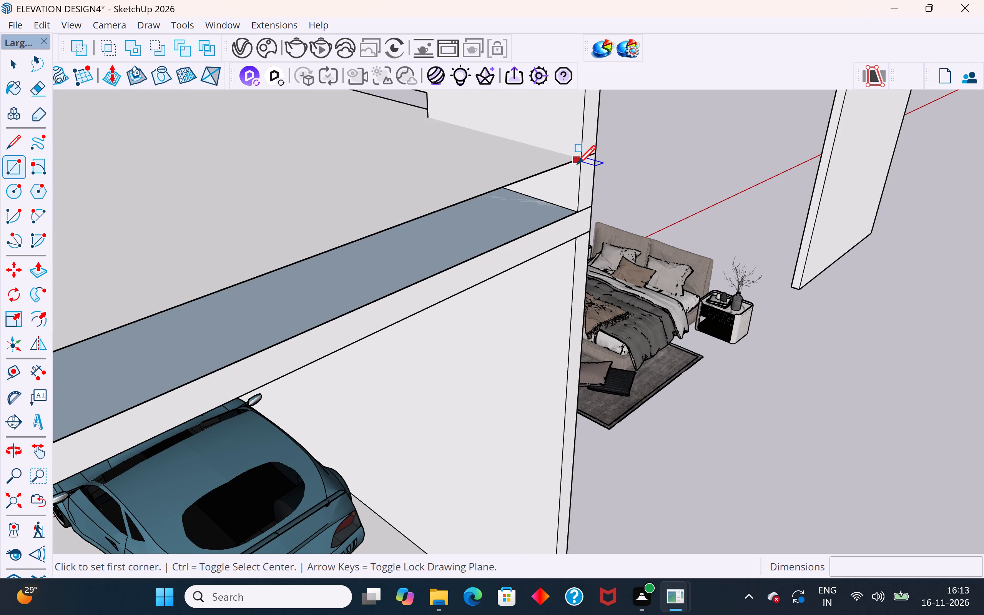
left_click(583, 157)
scroll(583, 157, "down", 17)
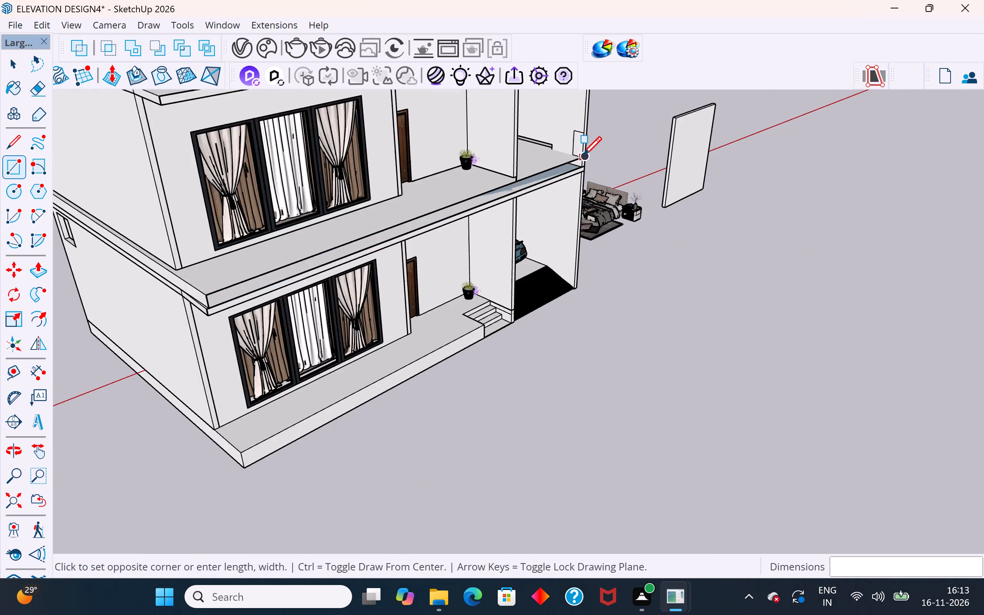
scroll(583, 157, "down", 7)
scroll(384, 238, "up", 12)
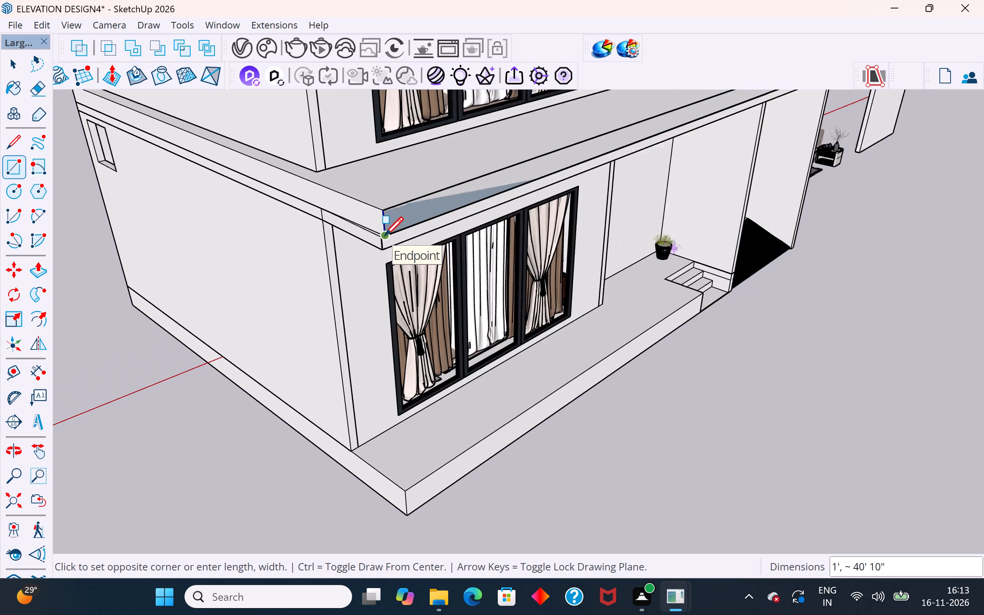
scroll(384, 238, "up", 10)
left_click(389, 232)
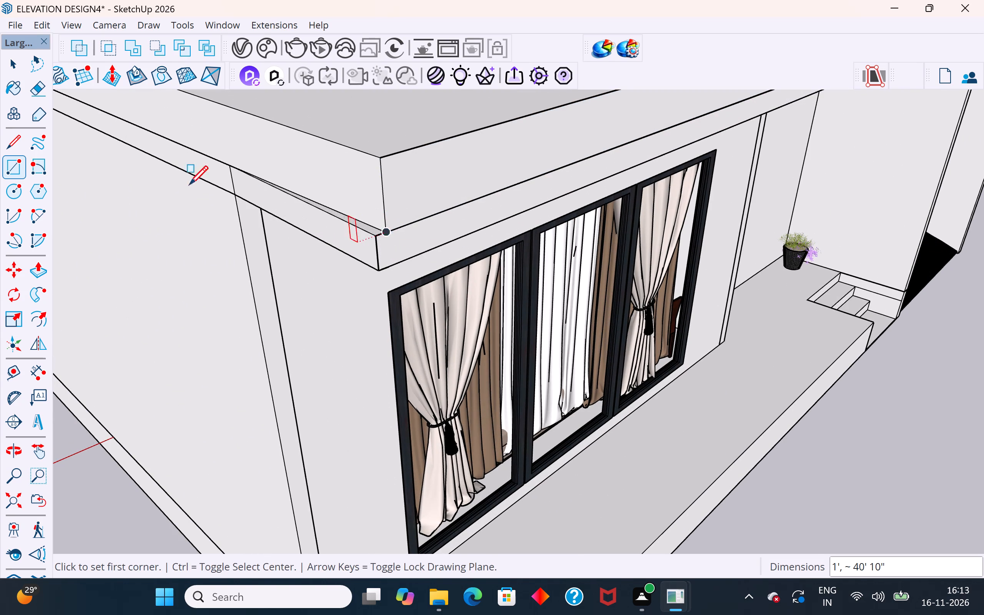
Inside the lower slab group, draw a 4' line from the wall line on its side edge to the upper slab's bottom front corner.
left_click(10, 68)
left_click(99, 465)
scroll(364, 228, "up", 1)
middle_click_drag(364, 228, 363, 320)
left_click(371, 209)
left_click(370, 218)
scroll(370, 218, "up", 4)
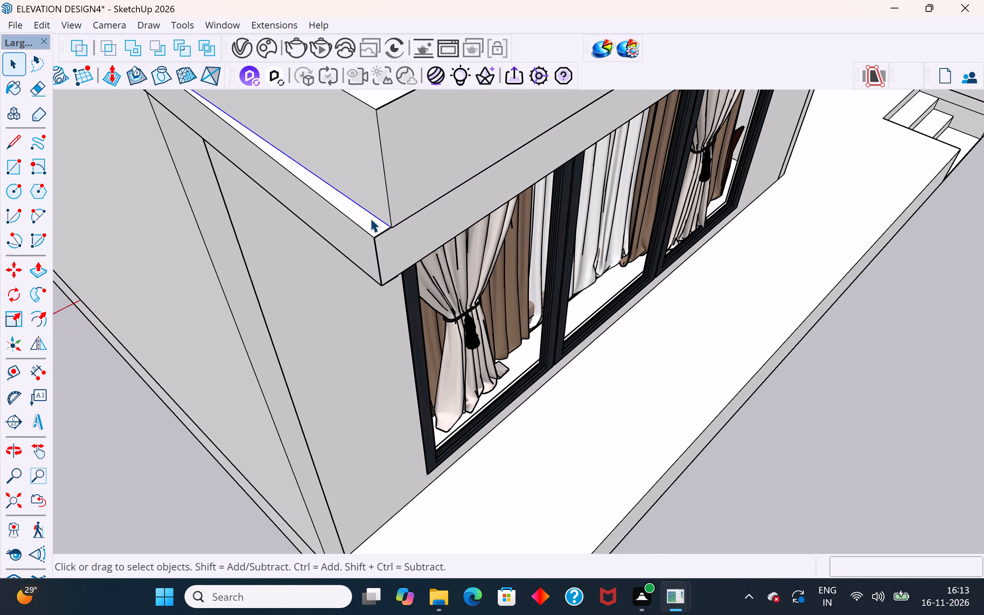
triple_click(370, 218)
left_click(370, 218)
left_click(379, 233)
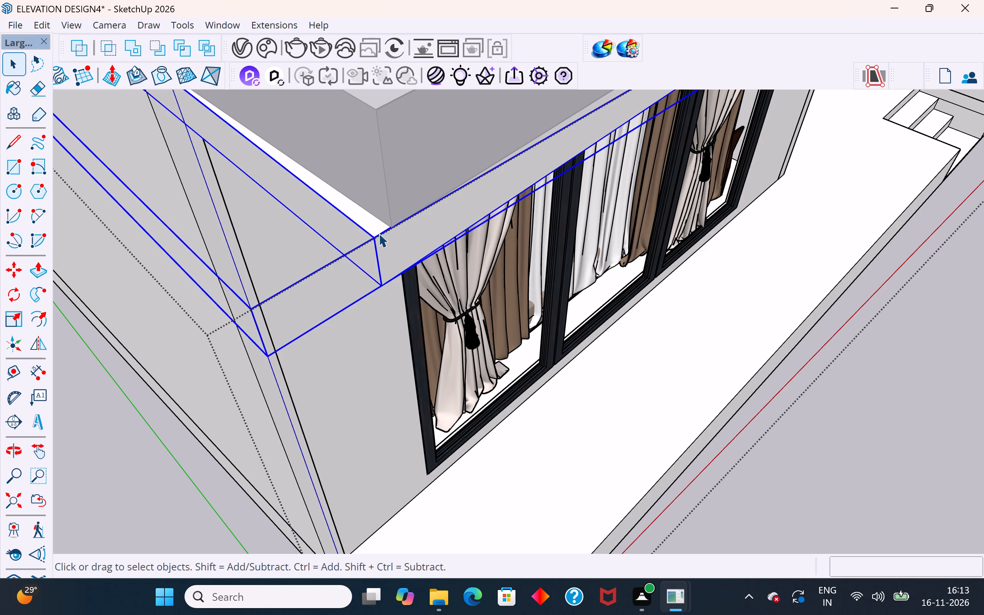
double_click(363, 216)
left_click(363, 216)
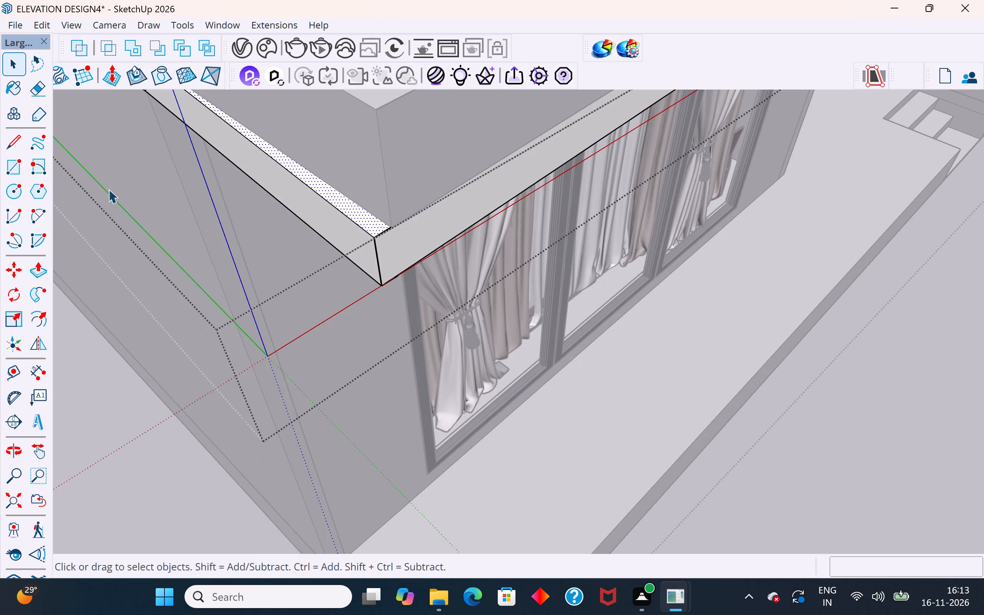
left_click(14, 145)
scroll(450, 360, "down", 4)
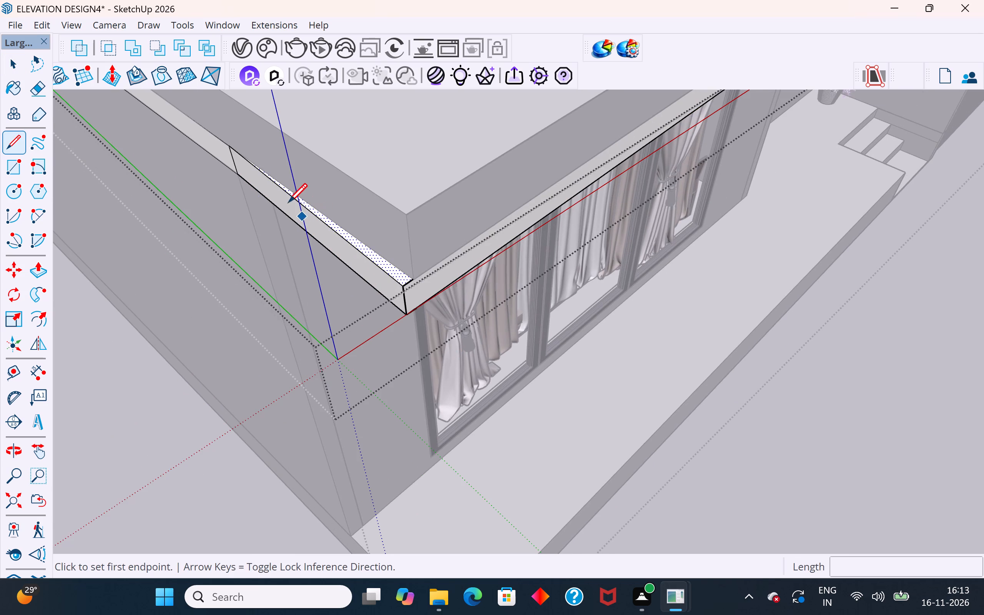
scroll(247, 160, "up", 2)
left_click(229, 148)
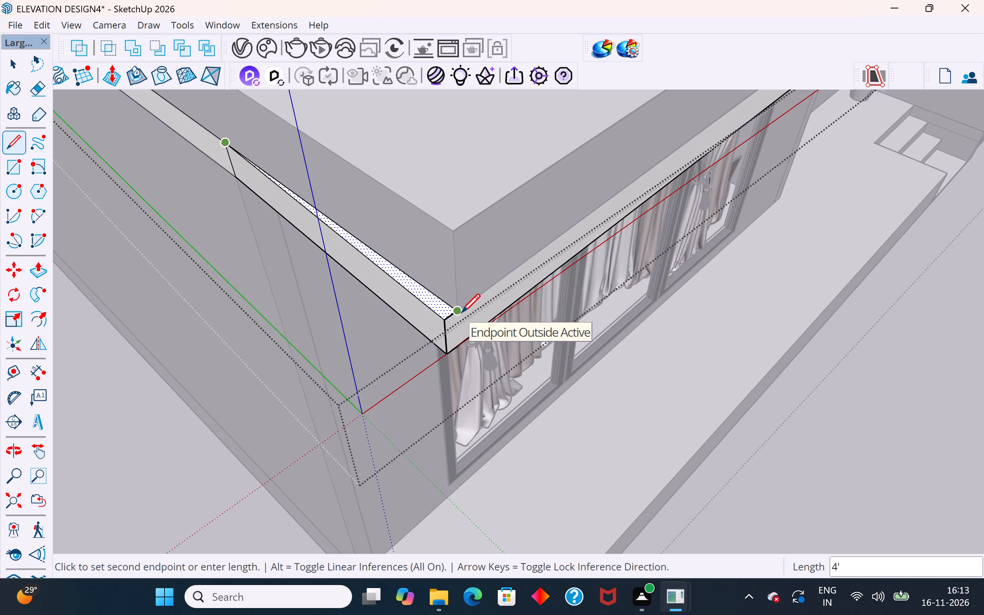
left_click(461, 314)
left_click(12, 66)
left_click(95, 402)
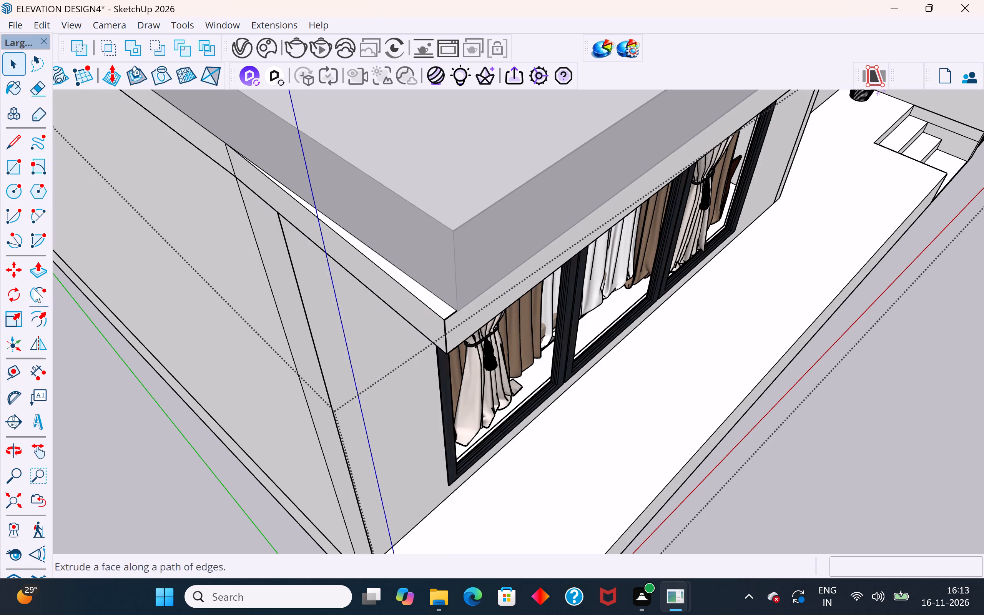
Push the thin triangular top face of the lower slab down 6" at its front corner to cut away the protruding wedge.
left_click(42, 273)
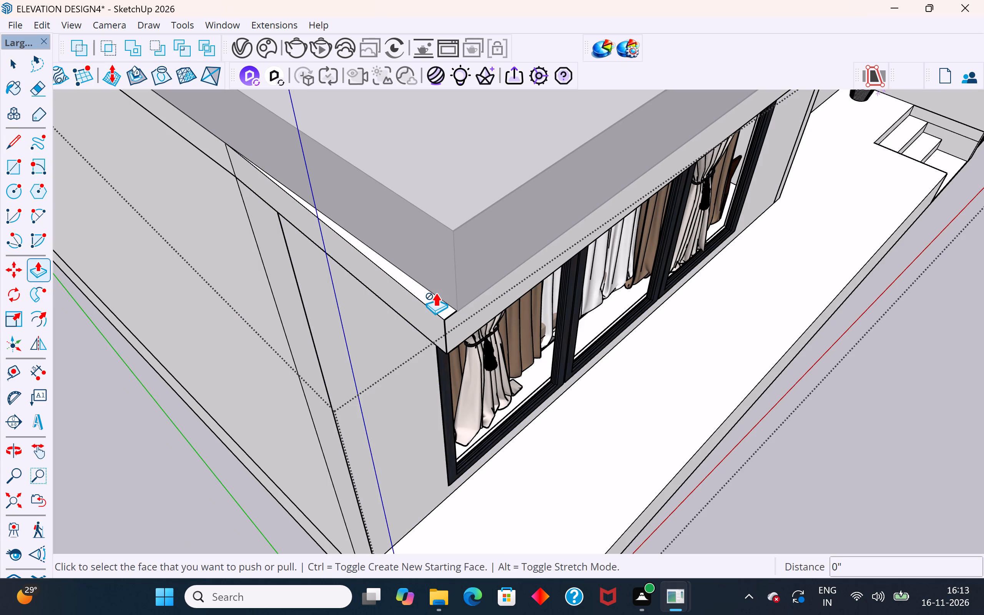
left_click(9, 65)
left_click(406, 279)
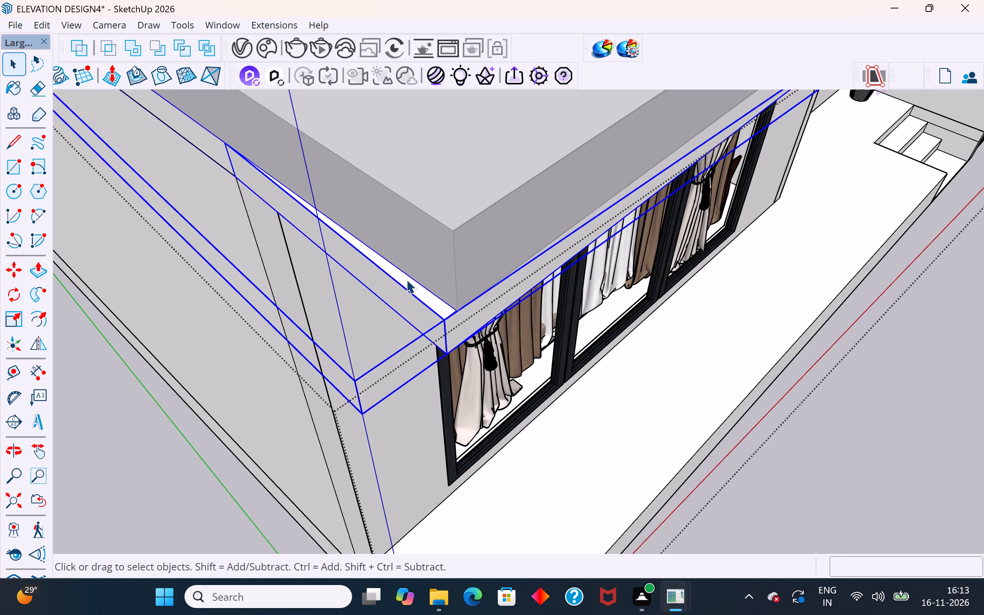
left_click(414, 283)
left_click(419, 296)
double_click(438, 300)
left_click(446, 304)
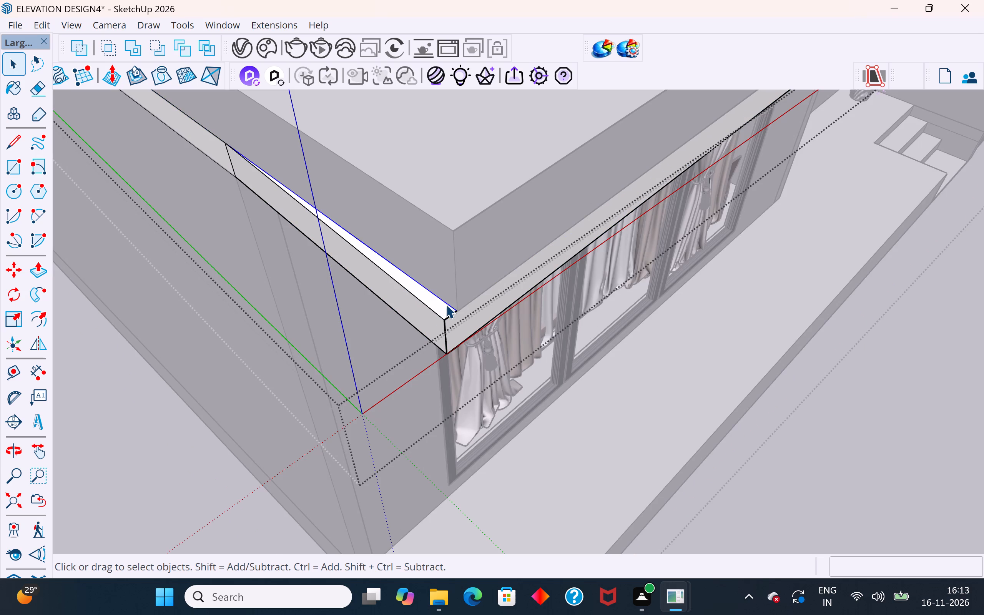
left_click(438, 308)
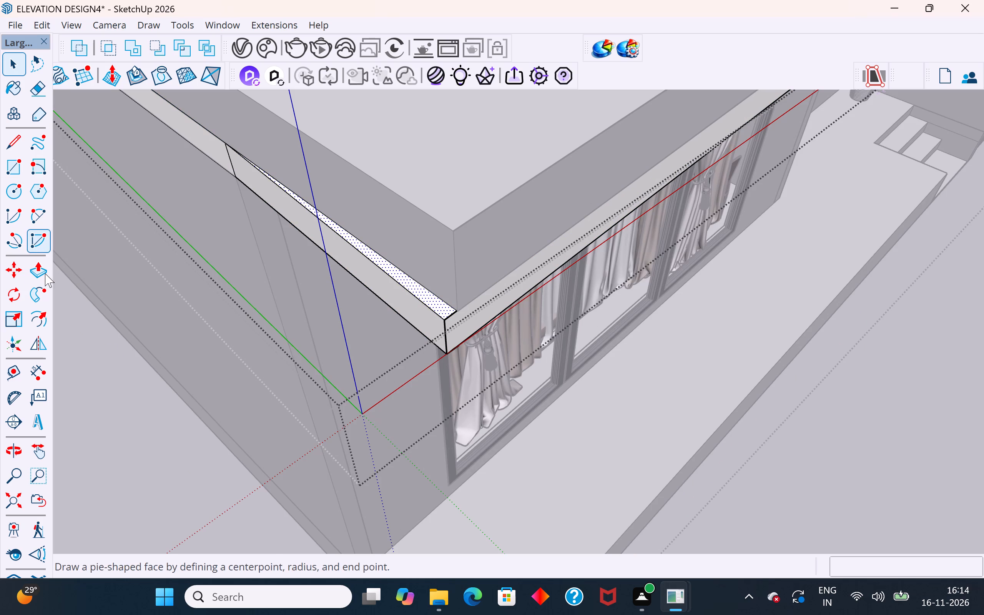
left_click(45, 273)
left_click(433, 297)
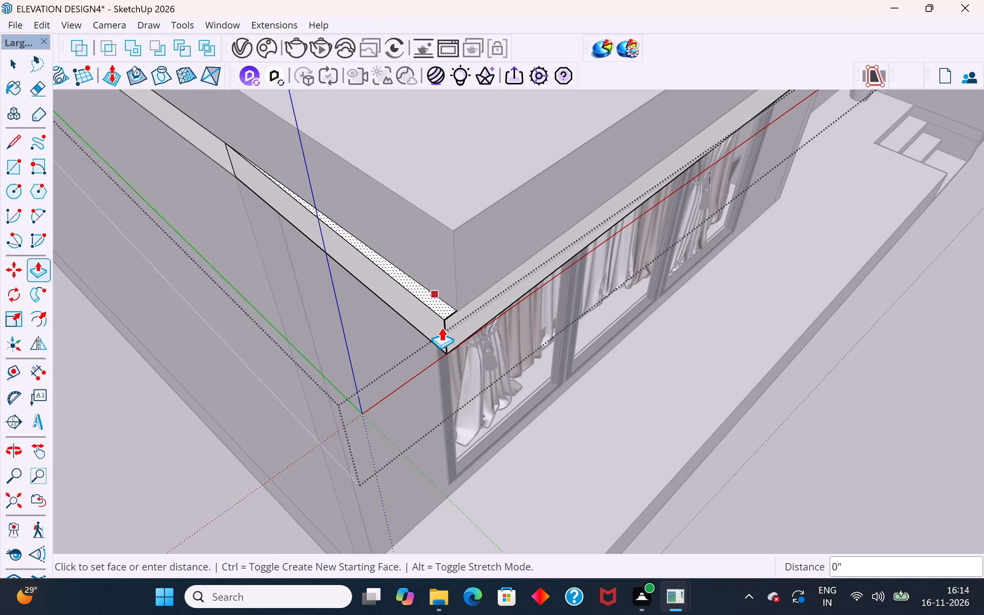
left_click(453, 358)
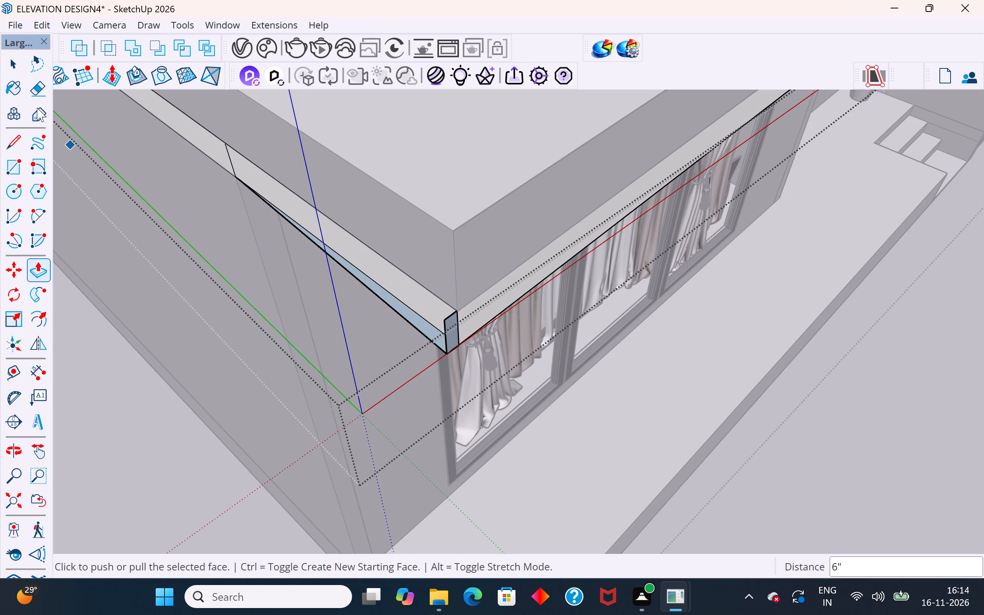
left_click(13, 68)
left_click(170, 468)
Reopen the lower slab group and delete the small leftover face at its front corner.
middle_click_drag(291, 433, 484, 232)
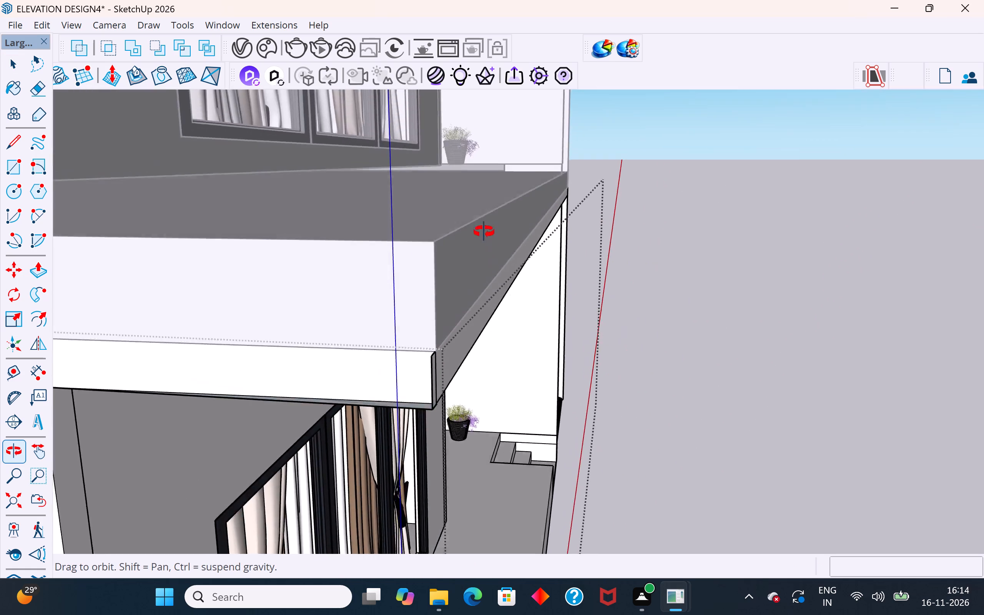
middle_click_drag(484, 232, 880, 329)
scroll(483, 412, "up", 4)
left_click(471, 390)
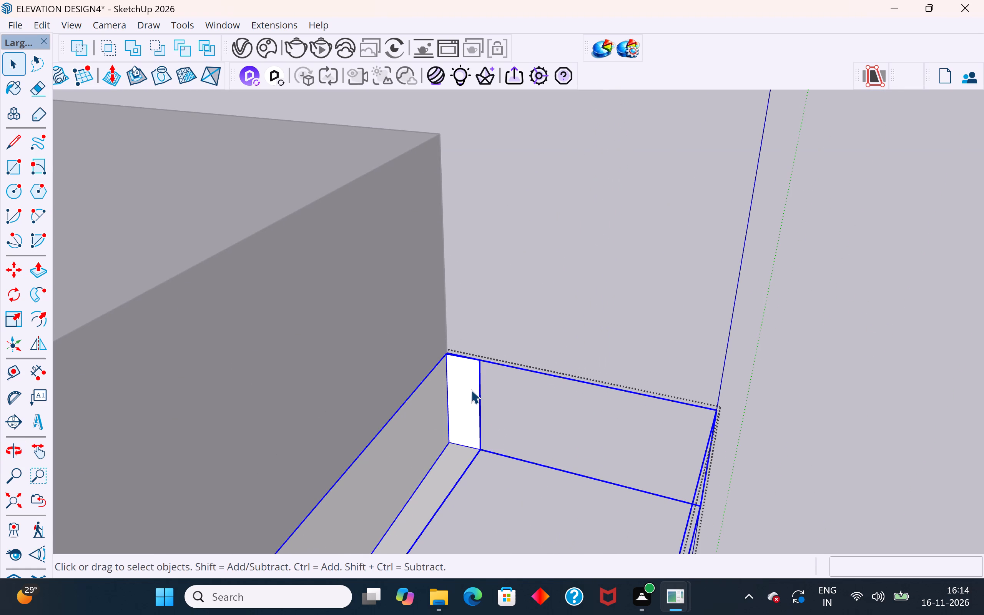
triple_click(471, 390)
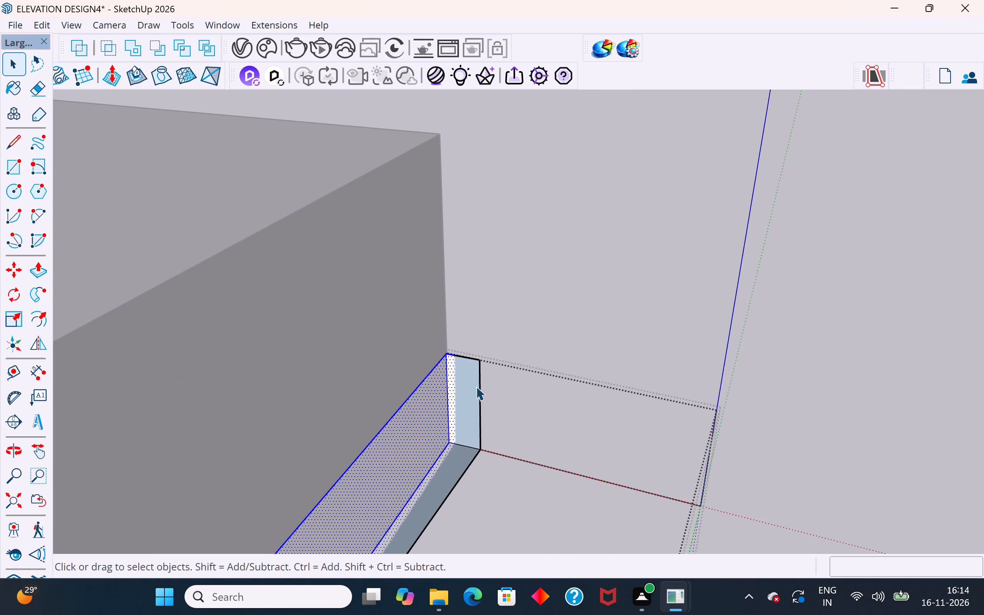
left_click(476, 386)
left_click(474, 366)
key("Delete")
left_click(481, 370)
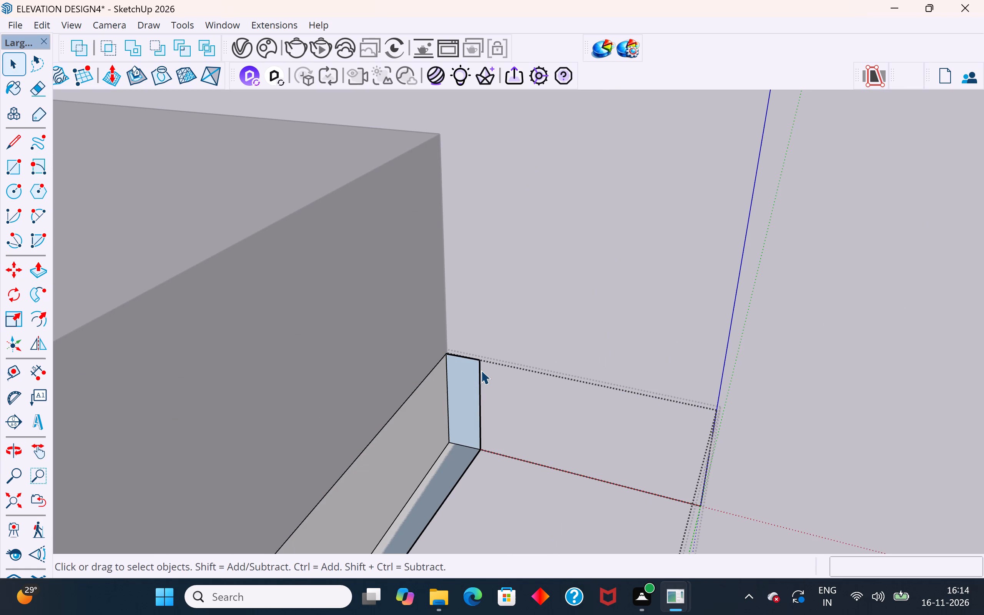
left_click(474, 374)
left_click(481, 374)
left_click(479, 373)
triple_click(469, 385)
key("Delete")
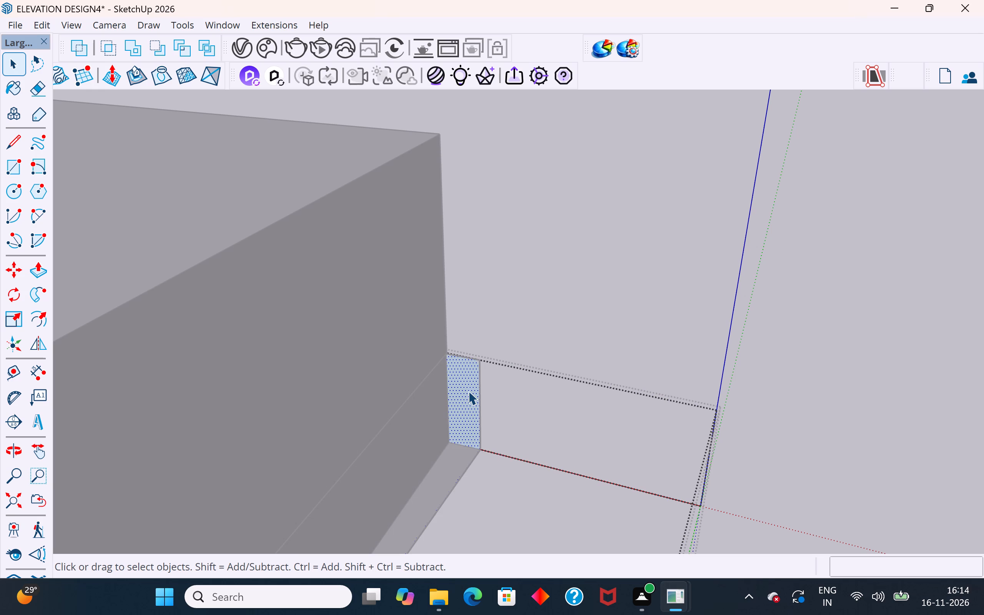
Delete the leftover vertical and top edges at the lower slab's front corner, and the long edge bounding its underside strip.
left_click(482, 391)
left_click(478, 391)
key("Delete")
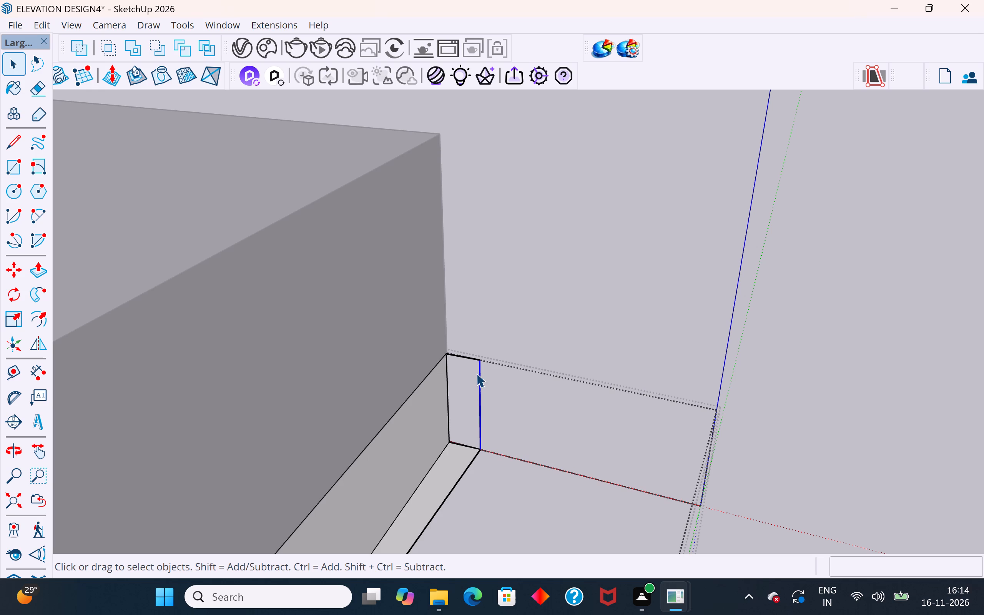
left_click(475, 357)
key("Delete")
left_click(467, 465)
key("Delete")
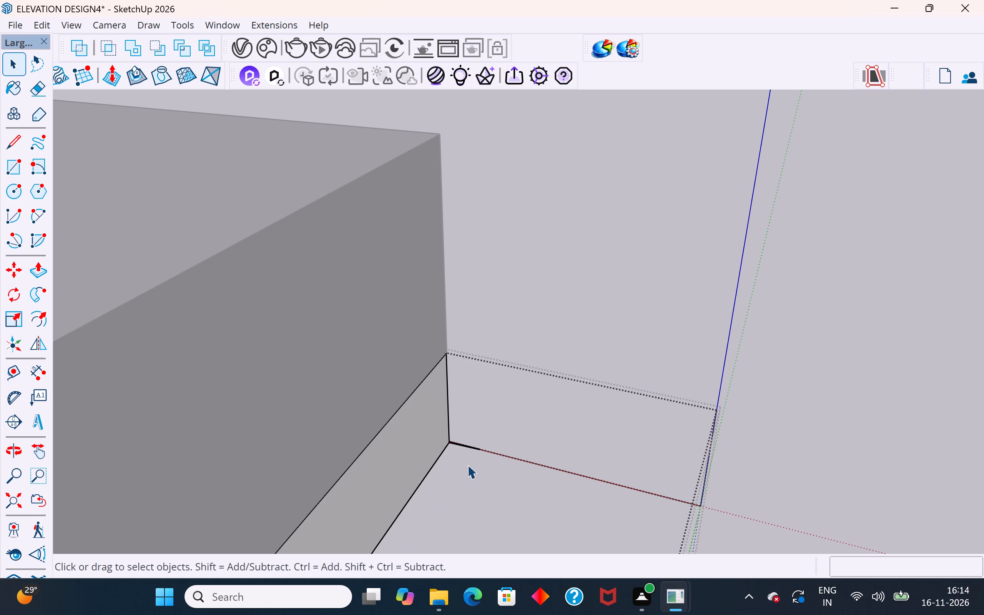
Delete the two overlapping short edges left at the bottom of the lower slab's front corner and leave the group.
scroll(495, 429, "down", 6)
middle_click_drag(489, 450, 495, 432)
scroll(489, 444, "up", 7)
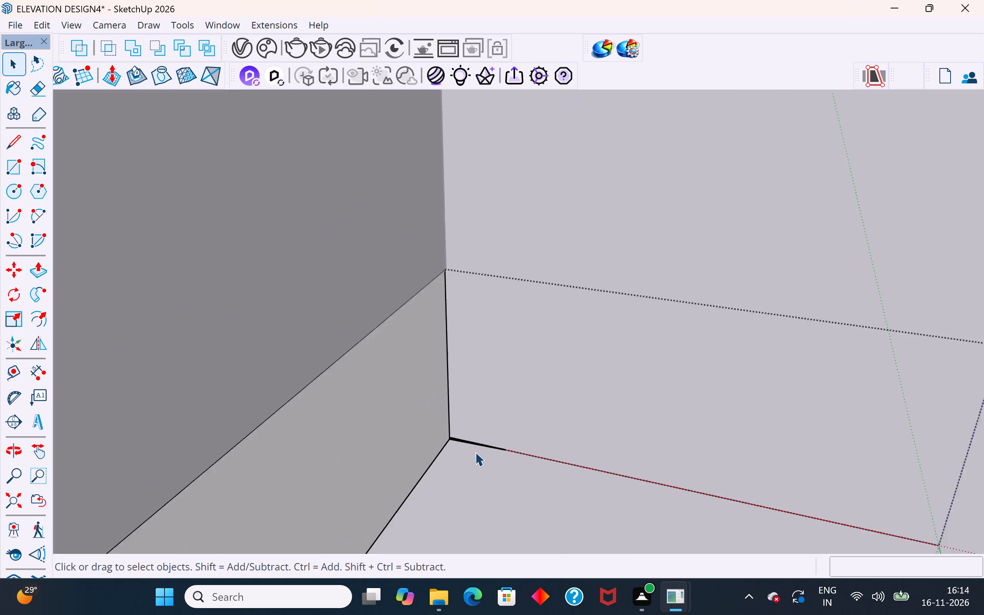
scroll(475, 452, "up", 5)
scroll(458, 414, "down", 4)
scroll(421, 390, "up", 11)
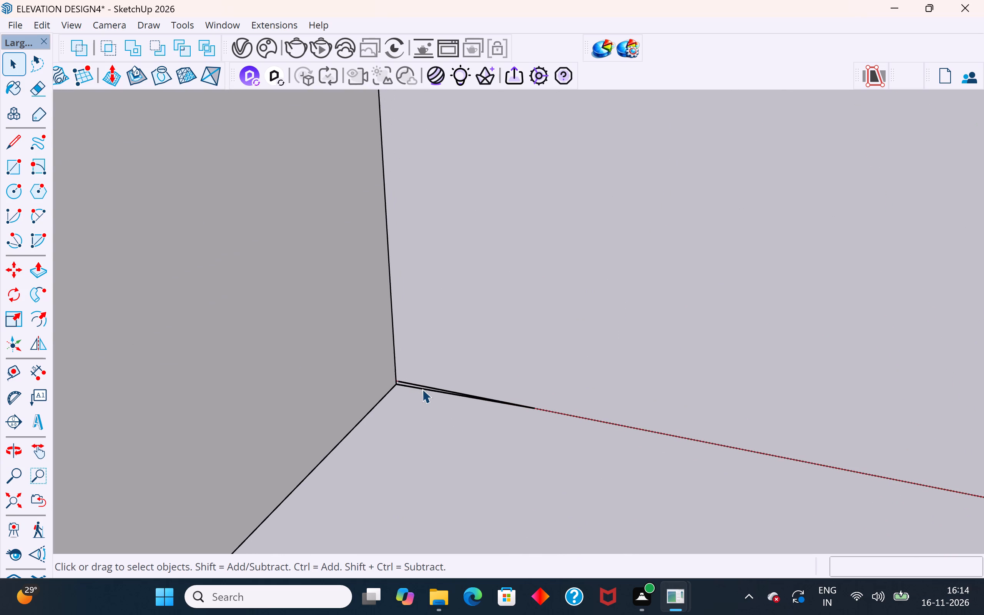
scroll(422, 389, "up", 6)
left_click(395, 377)
key("Delete")
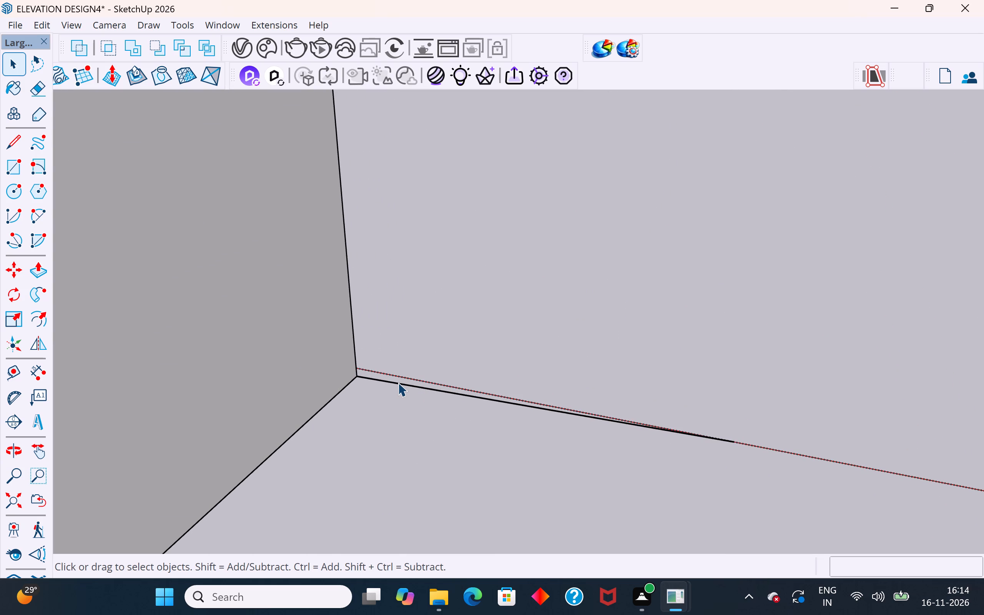
left_click(399, 385)
key("Delete")
scroll(399, 385, "down", 15)
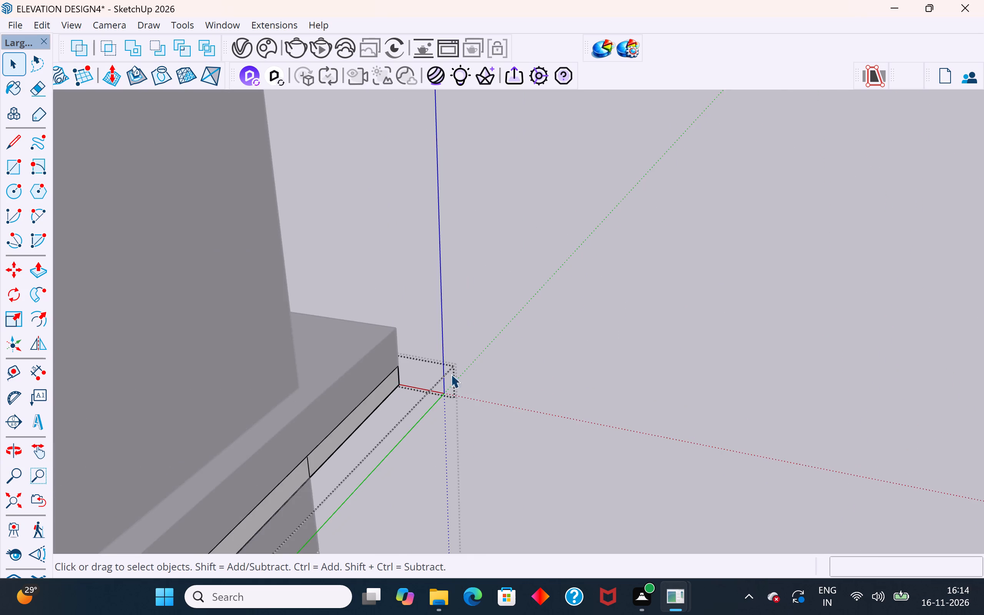
middle_click_drag(470, 374, 202, 455)
middle_click_drag(479, 389, 535, 164)
middle_click_drag(509, 325, 376, 243)
scroll(506, 322, "up", 1)
left_click(544, 334)
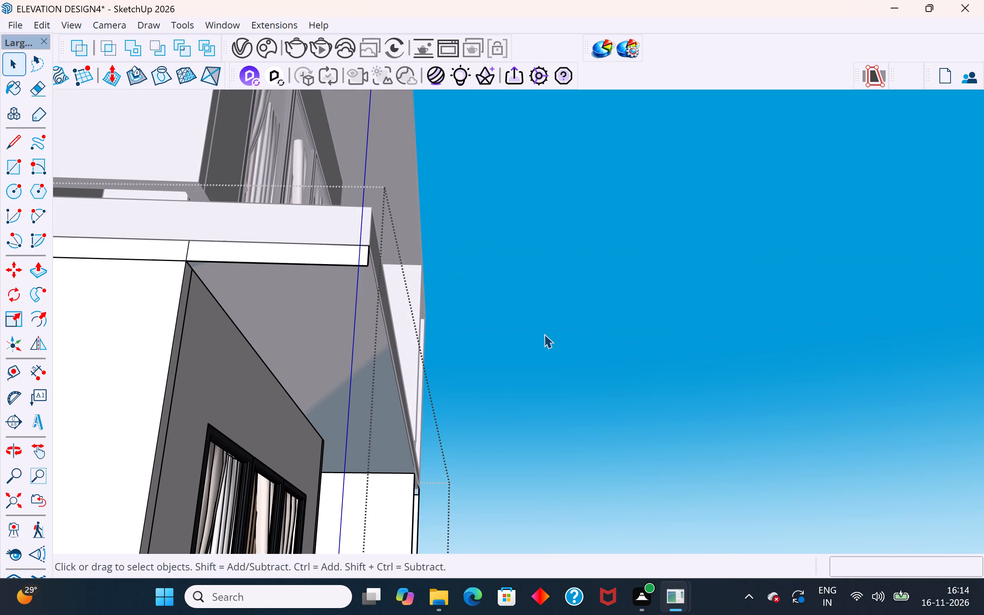
Open the lower slab group, delete the bluish leftover face on its underside near the front corner, and leave the slab.
left_click(289, 340)
double_click(317, 319)
left_click(322, 311)
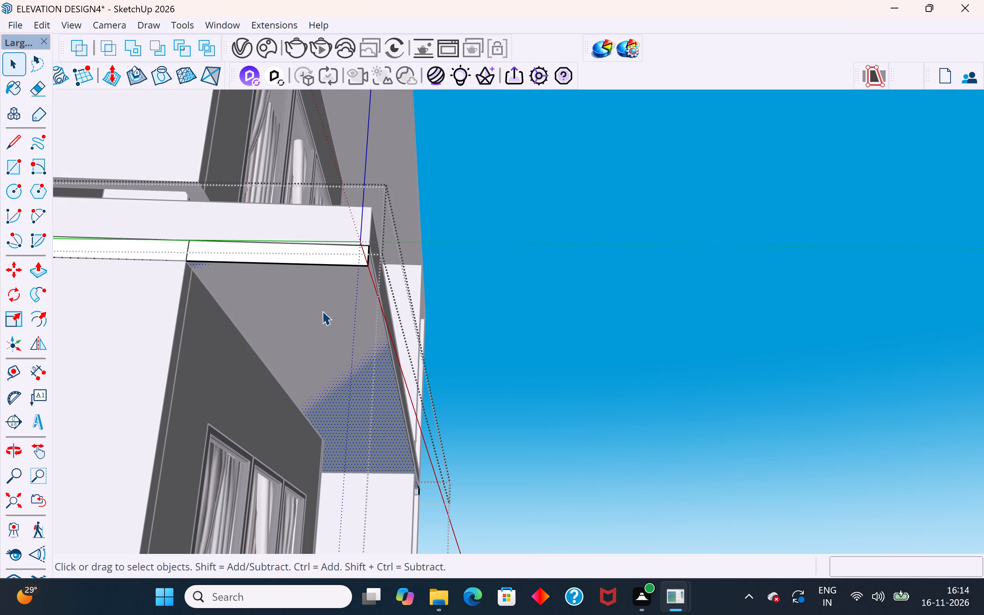
key("Delete")
scroll(543, 364, "down", 10)
middle_click_drag(552, 358, 557, 466)
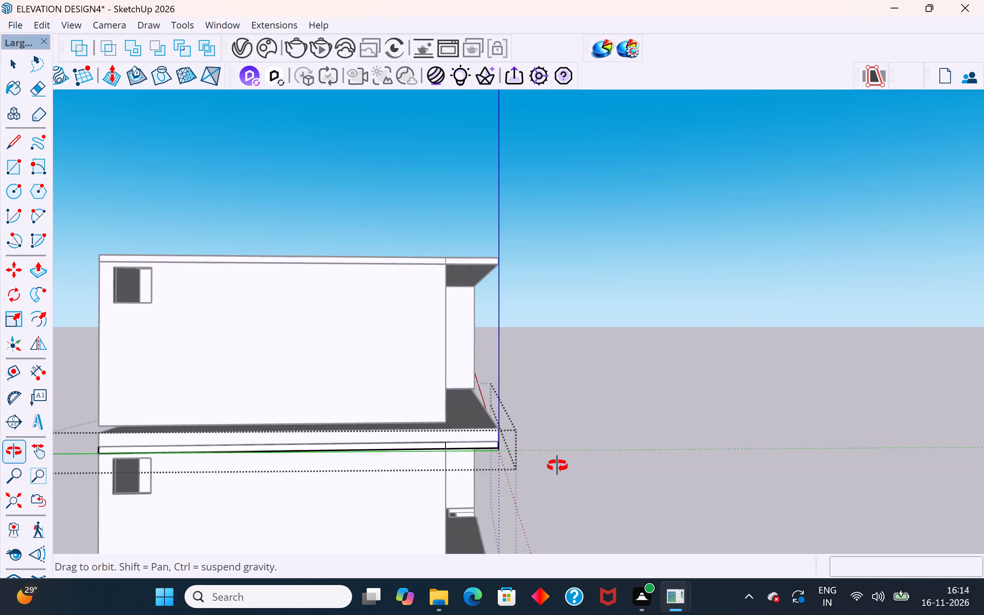
middle_click_drag(557, 466, 740, 417)
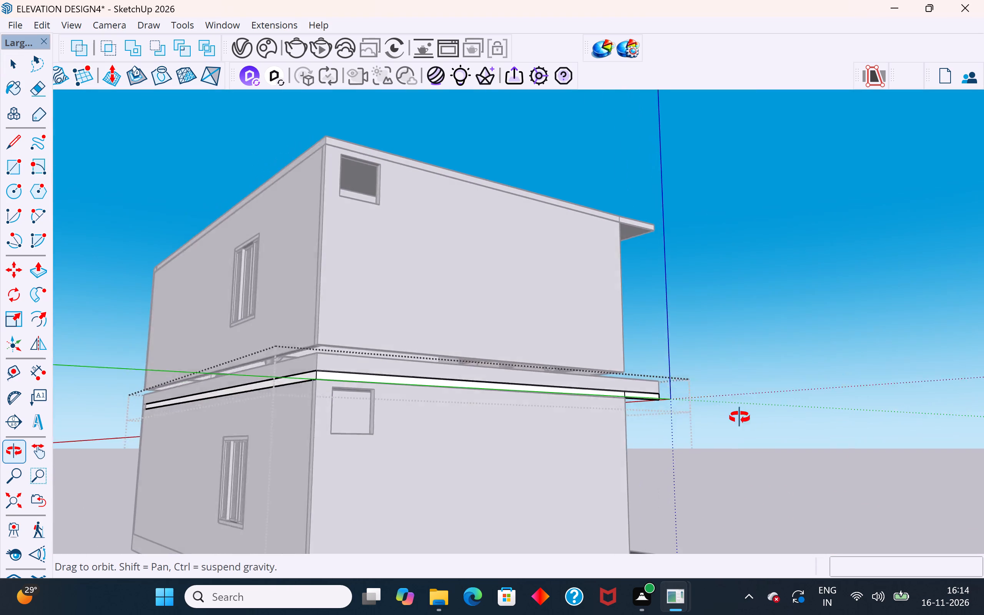
middle_click_drag(740, 417, 778, 454)
scroll(772, 451, "down", 1)
left_click(587, 382)
Pull the top face of the lower storey's outer car-porch wall up 6" to the underside of the upper slab, and leave the group.
middle_click_drag(732, 362, 589, 355)
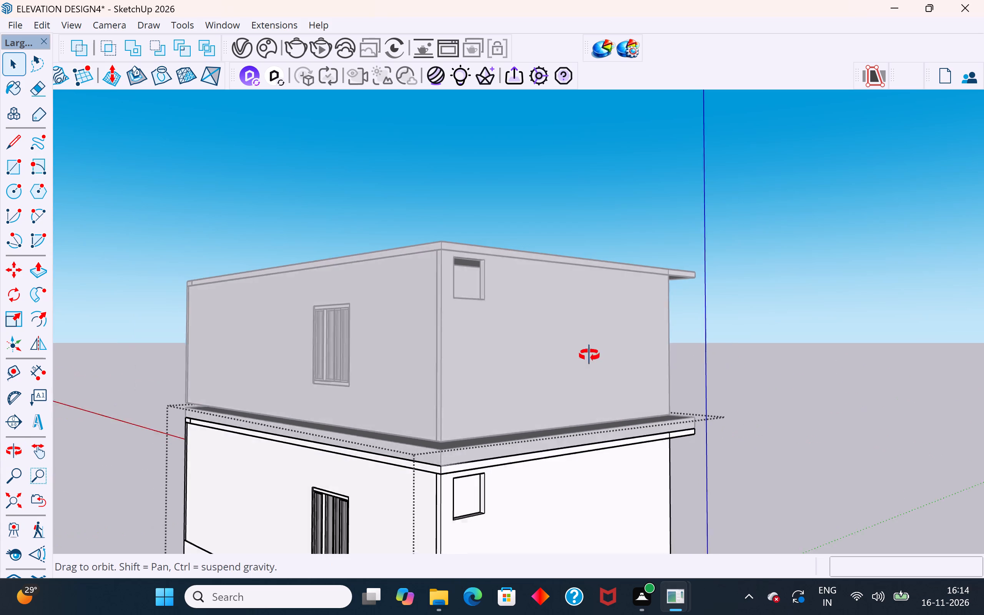
middle_click_drag(589, 355, 207, 417)
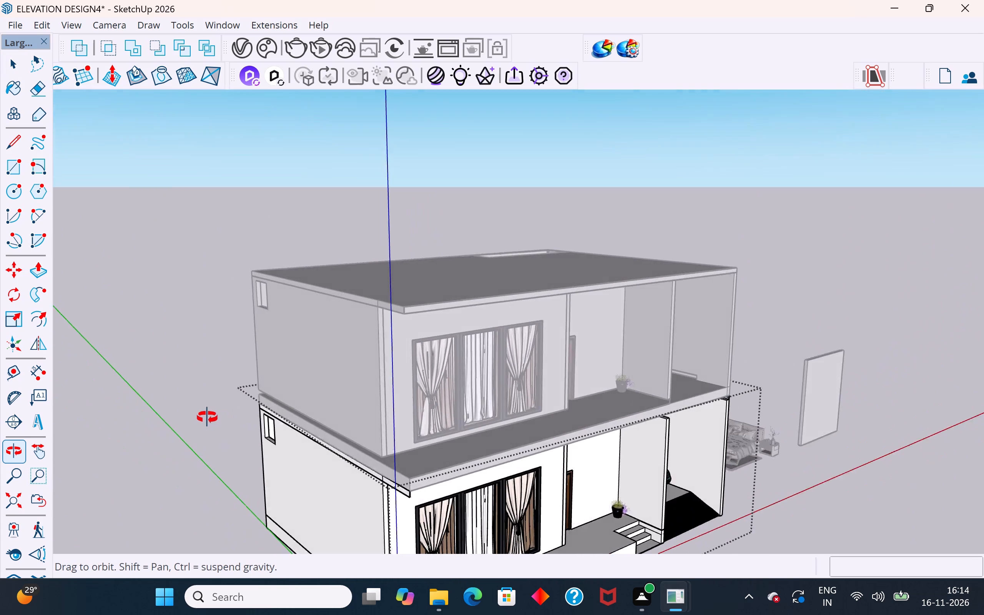
middle_click_drag(207, 417, 208, 414)
scroll(713, 324, "up", 11)
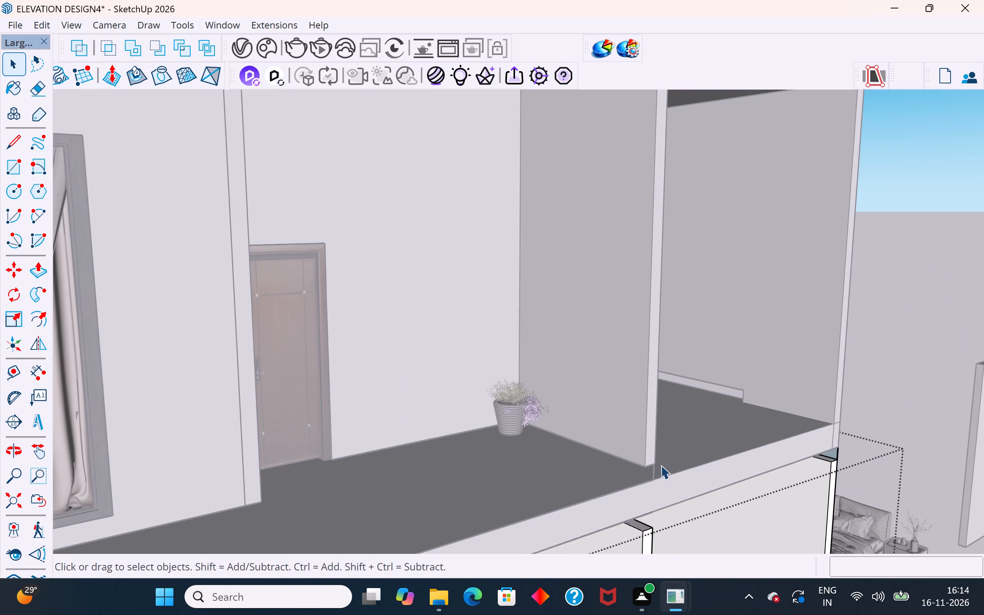
middle_click_drag(663, 465, 592, 355)
scroll(814, 394, "up", 1)
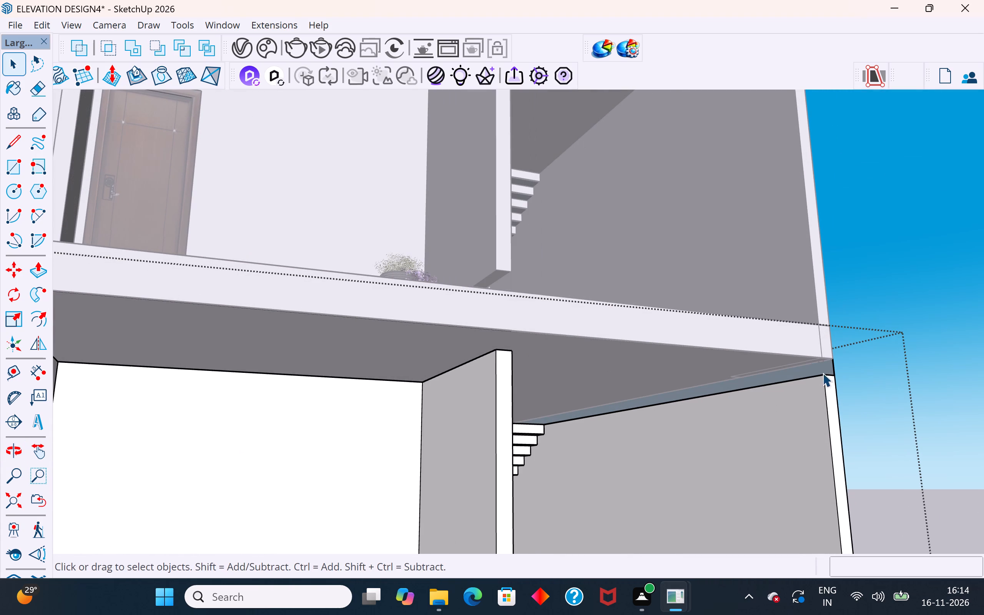
middle_click_drag(828, 375, 765, 406)
left_click(875, 347)
scroll(737, 402, "up", 1)
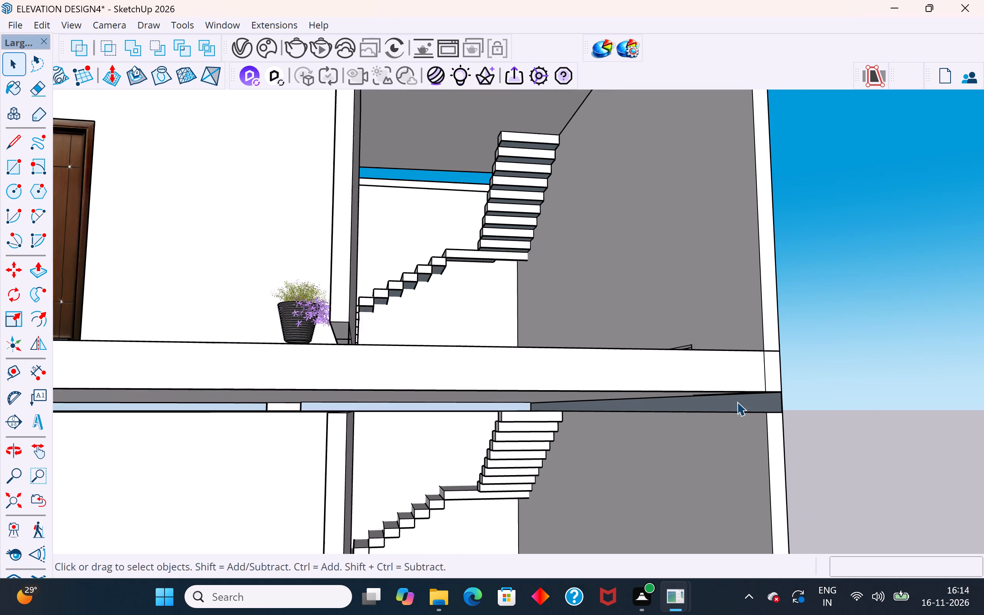
scroll(737, 402, "up", 2)
middle_click_drag(761, 422, 689, 443)
scroll(726, 434, "up", 4)
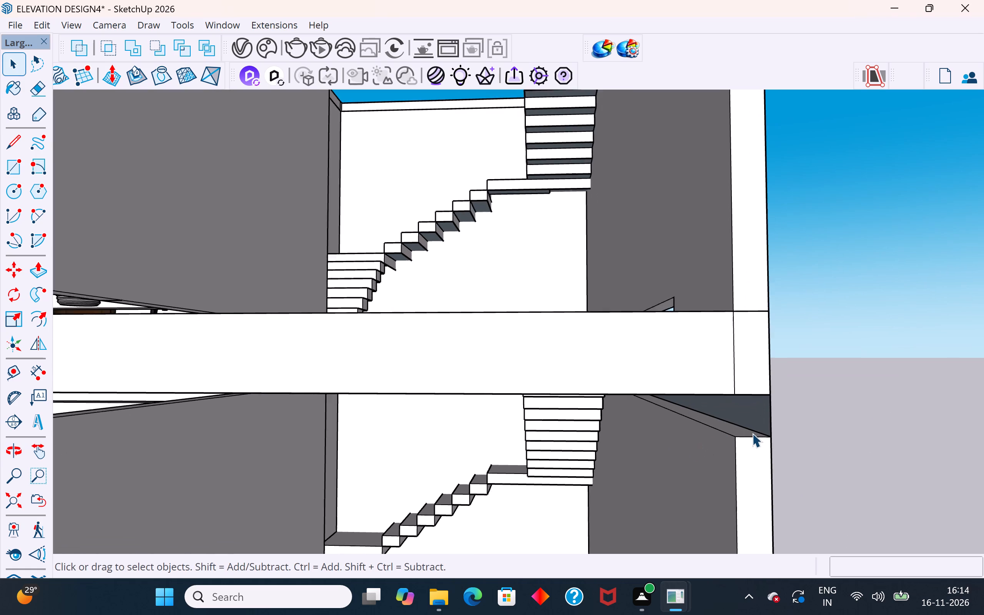
scroll(752, 433, "up", 3)
double_click(752, 433)
double_click(746, 433)
left_click(742, 433)
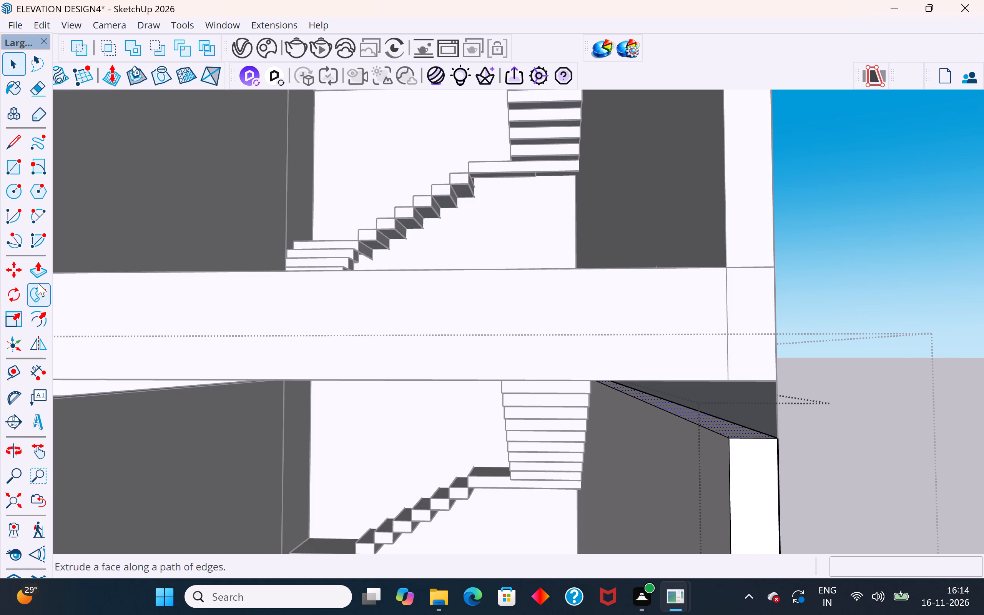
left_click(36, 278)
left_click(755, 435)
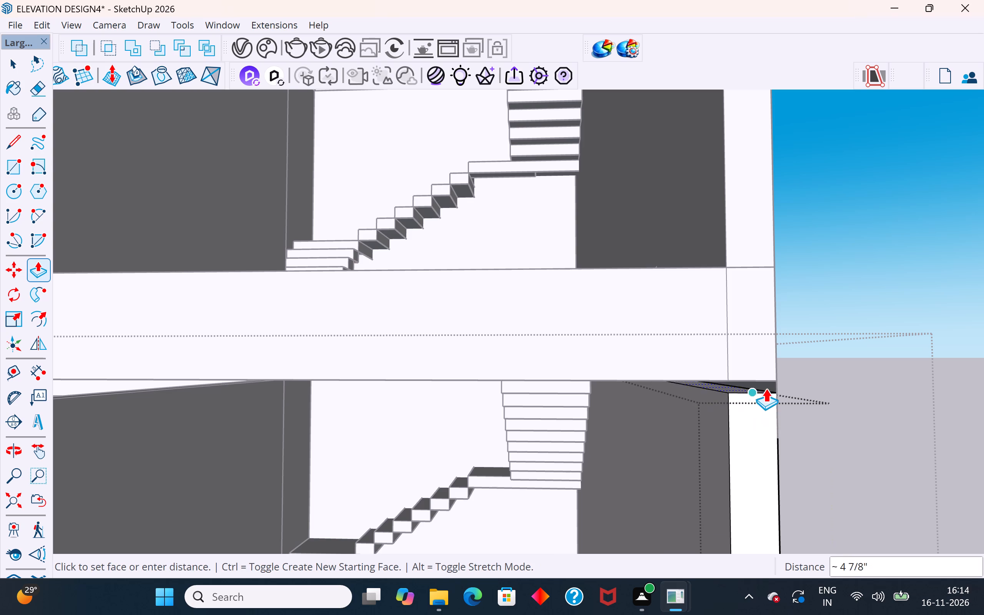
left_click(773, 381)
scroll(768, 373, "down", 4)
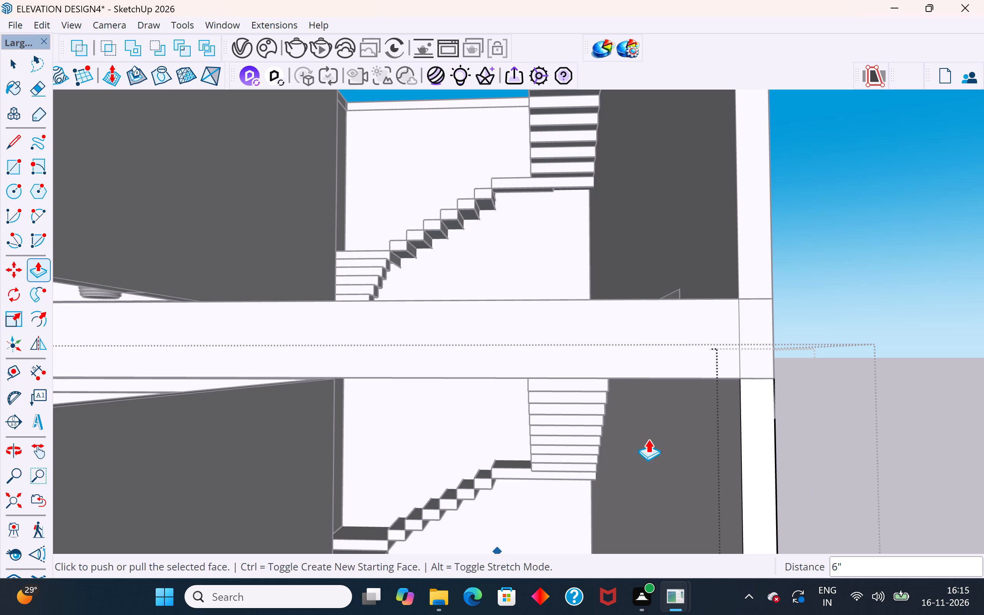
key("Escape")
scroll(845, 369, "down", 7)
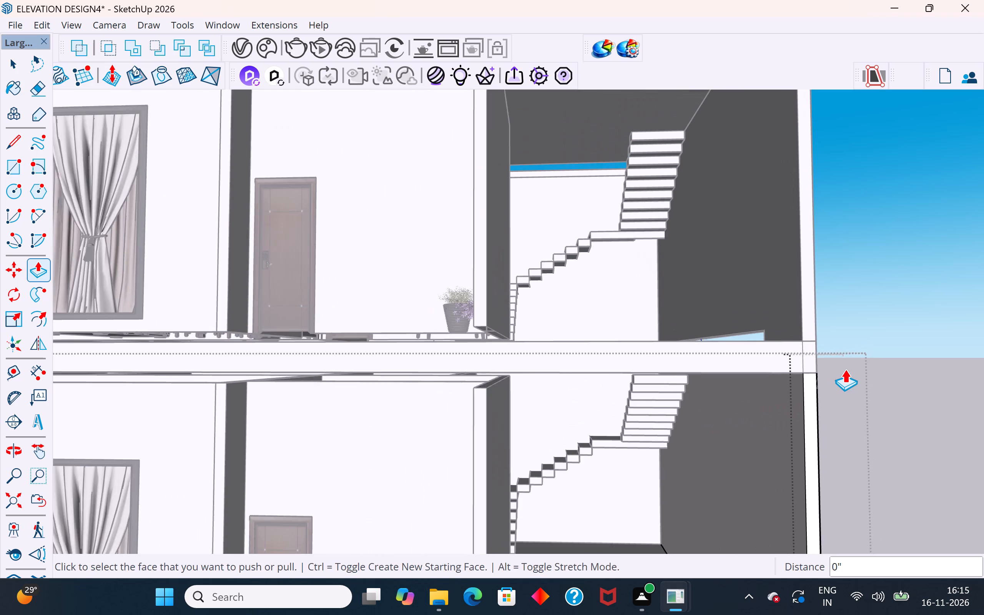
left_click(5, 64)
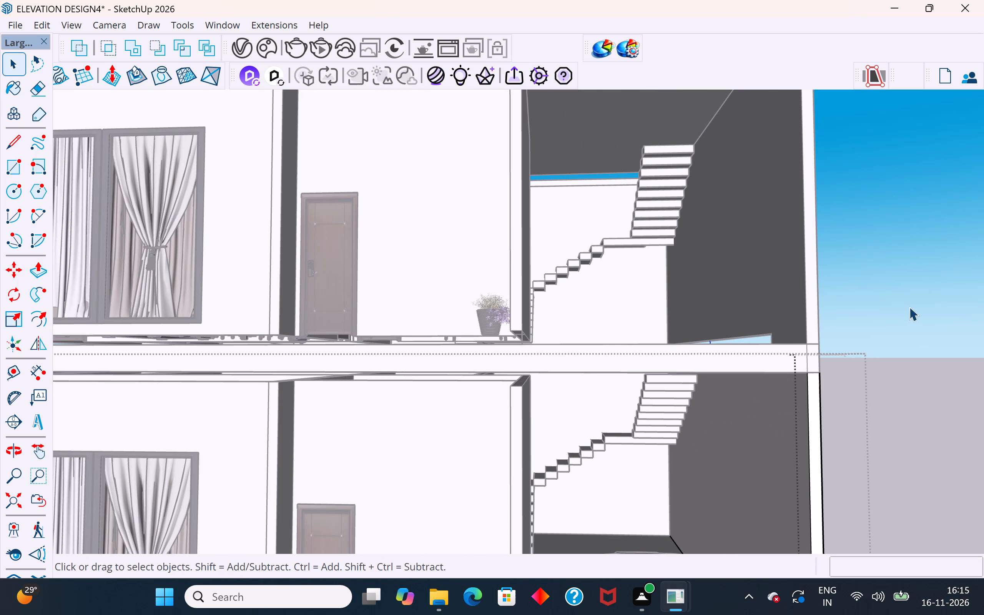
left_click(909, 307)
Pull the upper storey's outer stair-side wall down 6" from the top face of its floor-level gap to the floor.
middle_click_drag(789, 336, 786, 464)
scroll(716, 349, "down", 4)
middle_click_drag(765, 447, 865, 436)
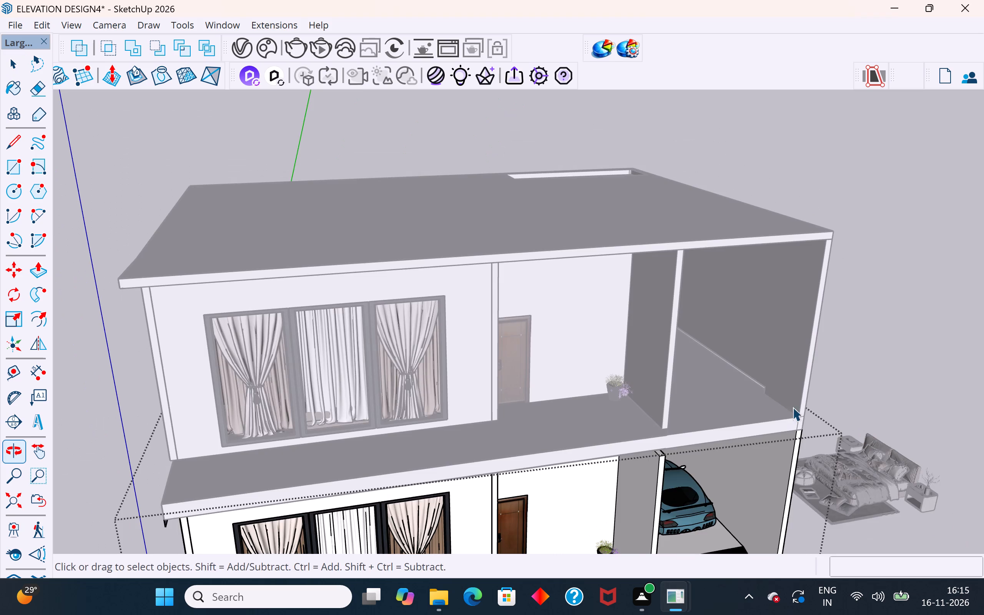
scroll(765, 389, "up", 13)
middle_click_drag(767, 383, 690, 311)
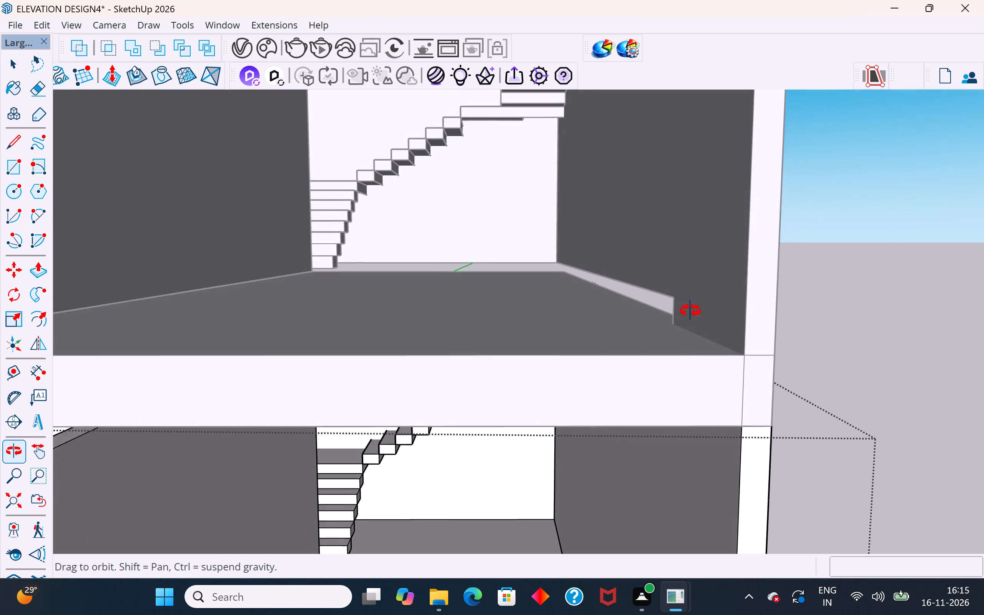
middle_click_drag(690, 311, 754, 352)
scroll(735, 340, "up", 19)
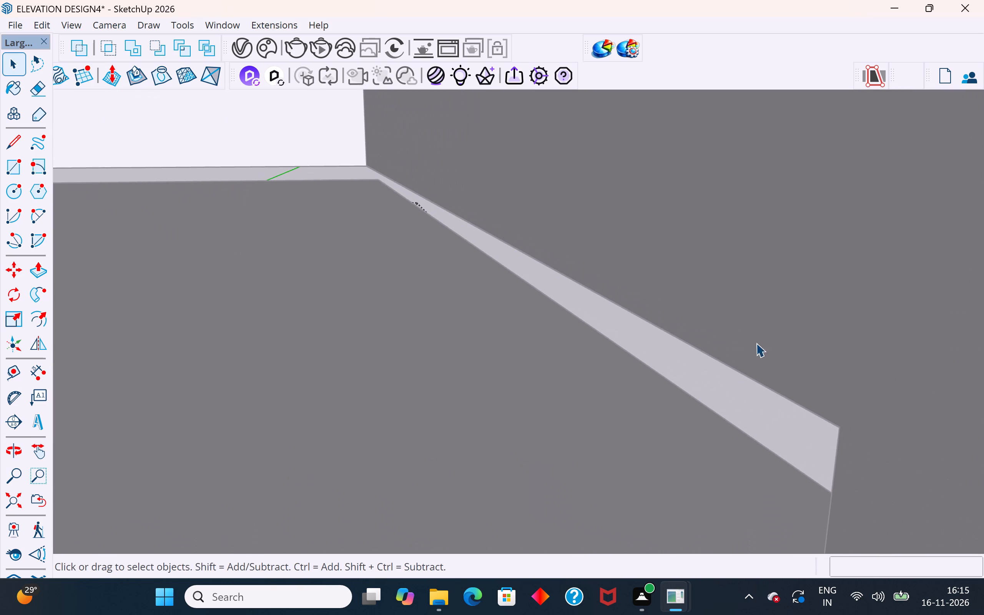
middle_click_drag(806, 346, 983, 277)
middle_click_drag(756, 346, 983, 244)
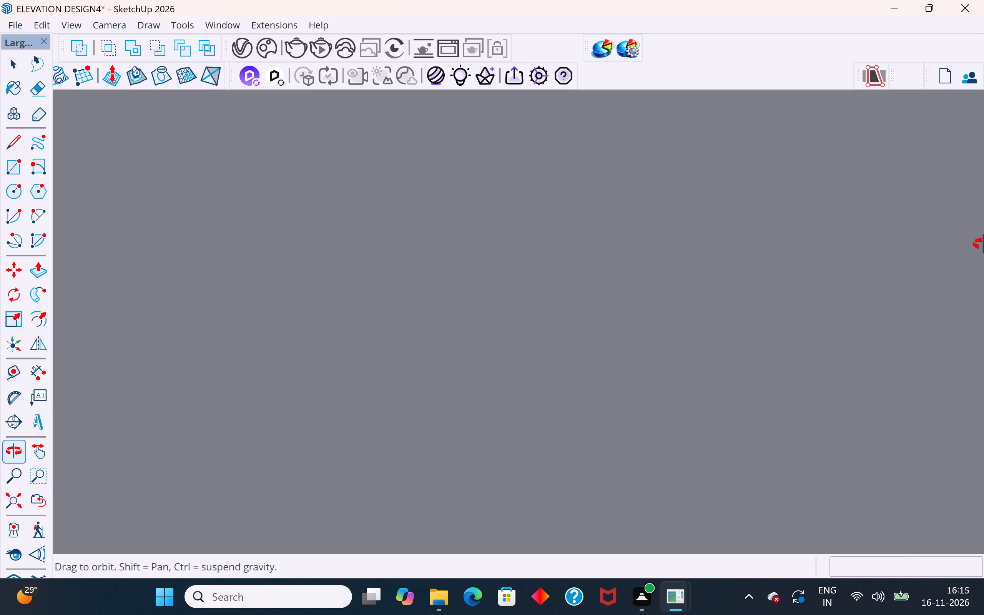
middle_click_drag(983, 244, 950, 310)
scroll(950, 310, "up", 1)
scroll(855, 320, "down", 7)
middle_click_drag(855, 320, 859, 343)
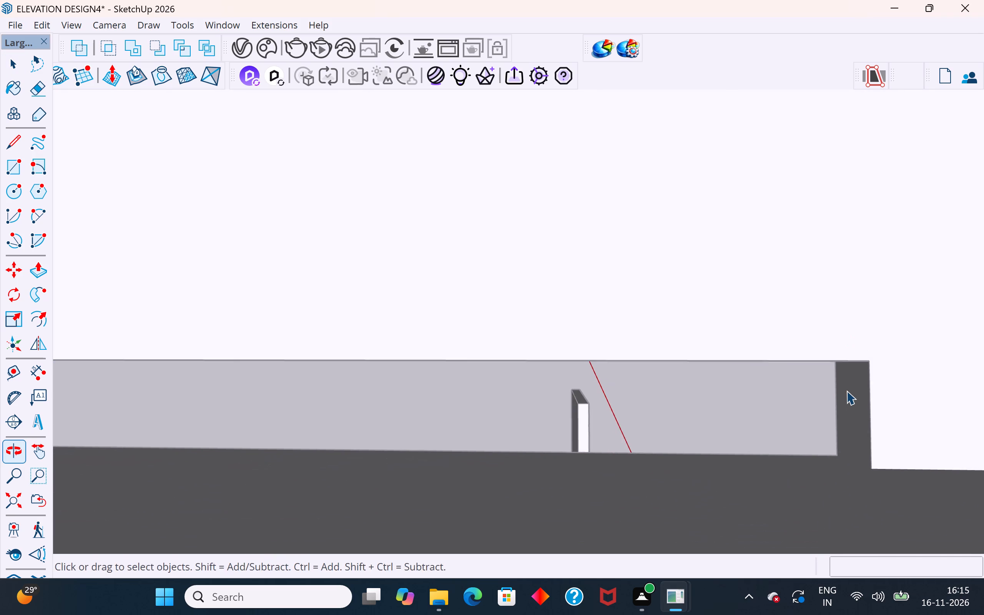
scroll(846, 391, "up", 3)
middle_click_drag(846, 391, 850, 355)
left_click(832, 344)
double_click(831, 346)
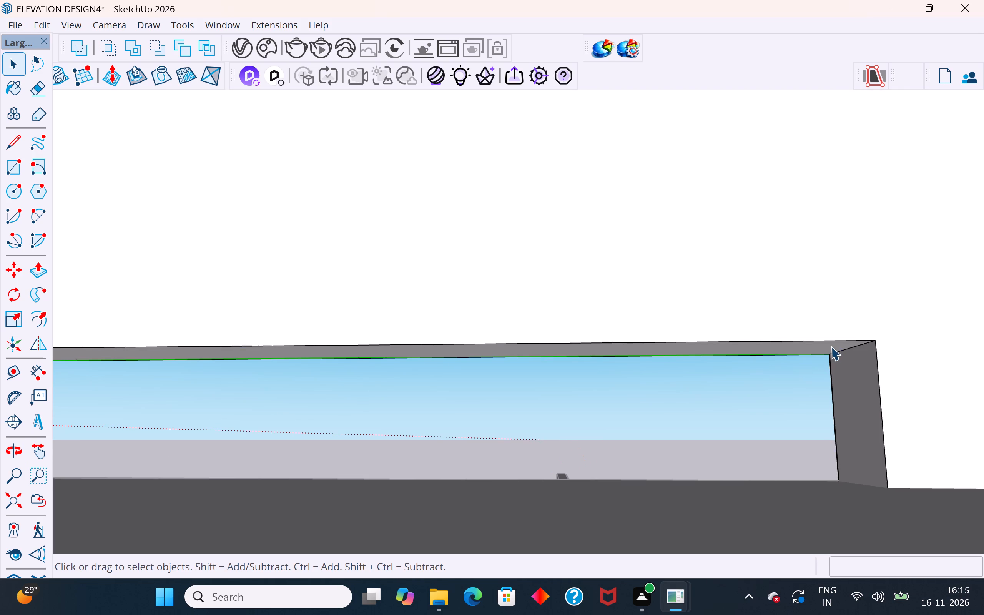
left_click(831, 346)
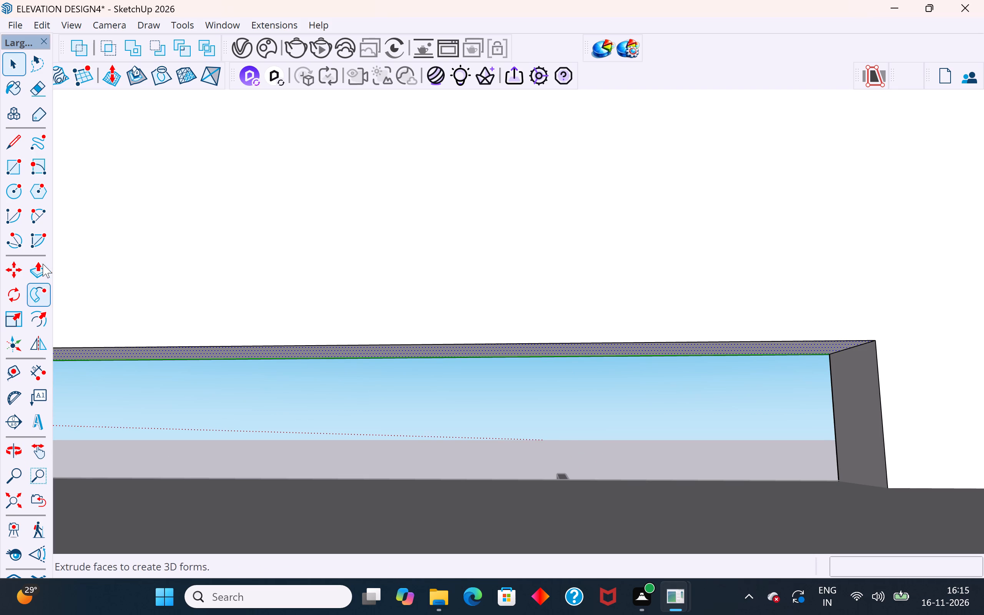
left_click(43, 264)
left_click(869, 339)
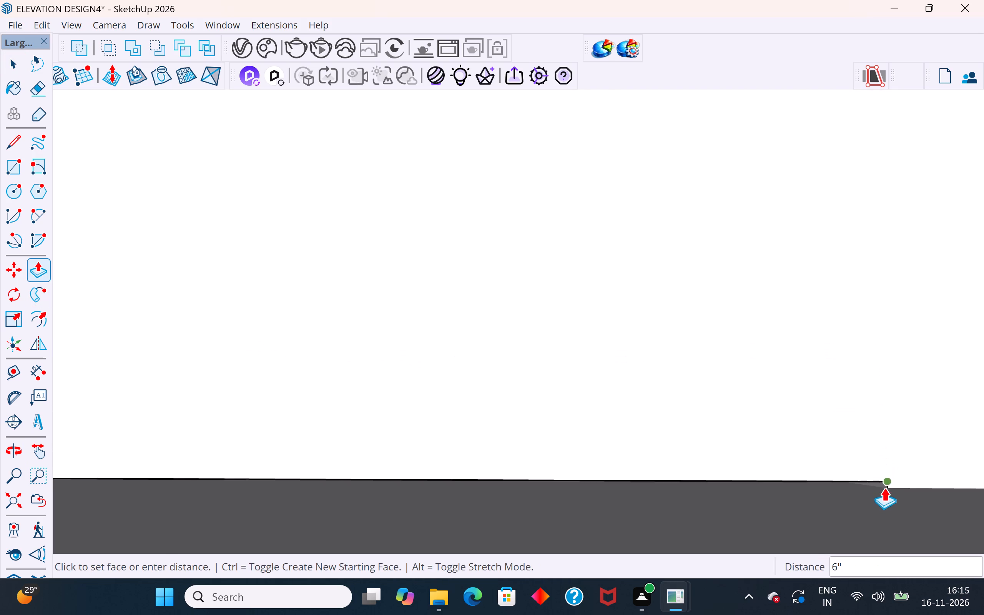
left_click(884, 489)
Push the wall face at the filled gap by about 1/8".
scroll(804, 423, "down", 5)
scroll(824, 473, "up", 7)
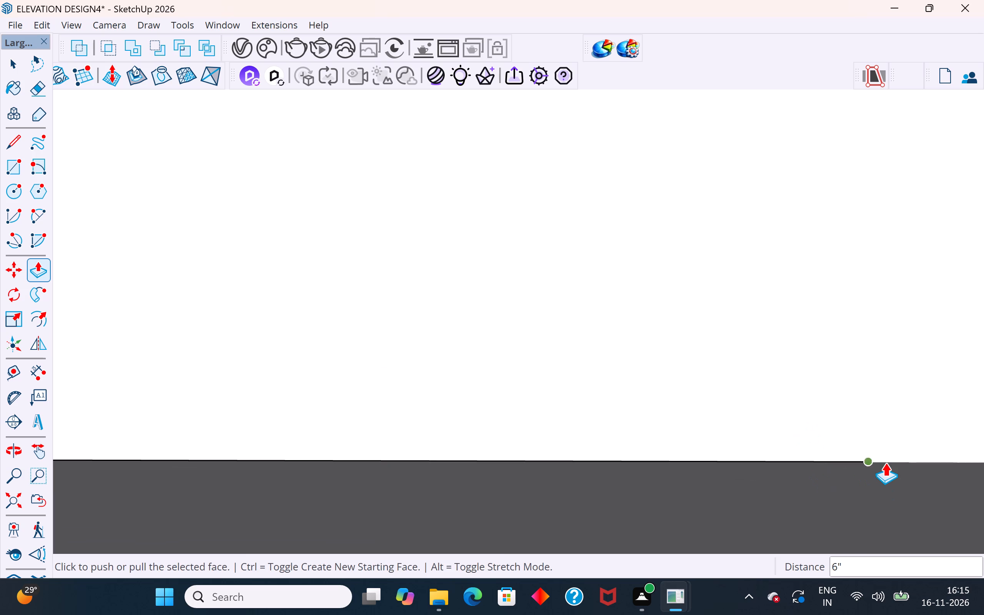
scroll(885, 462, "up", 6)
left_click(848, 462)
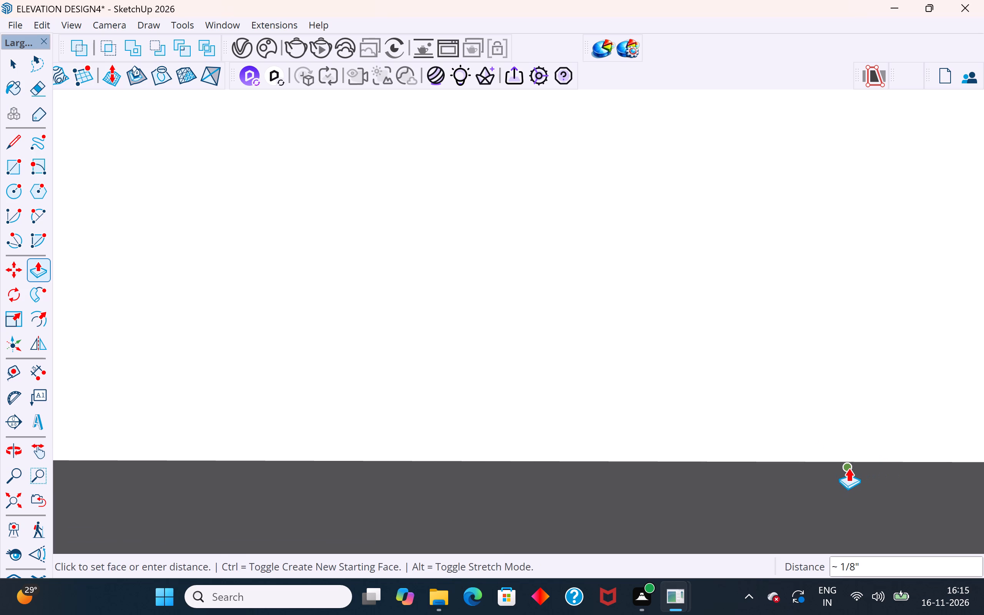
left_click(848, 468)
scroll(780, 486, "down", 8)
scroll(780, 486, "up", 2)
scroll(780, 486, "down", 20)
scroll(780, 486, "down", 1)
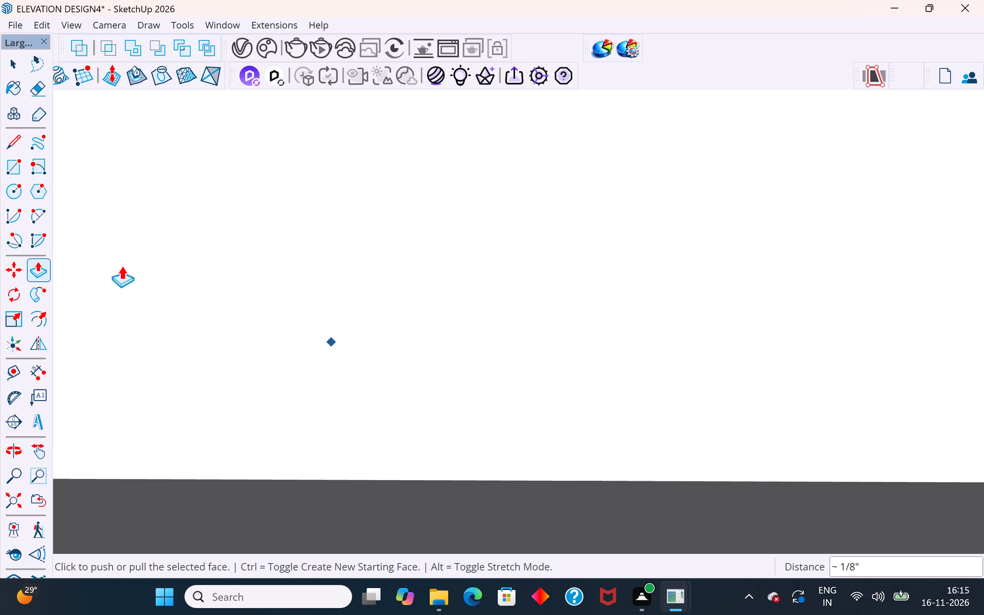
left_click(10, 69)
Examine the whole two-storey building from the side and front, checking how the walls meet the slab between the floors.
scroll(462, 285, "down", 10)
middle_click_drag(627, 313, 580, 325)
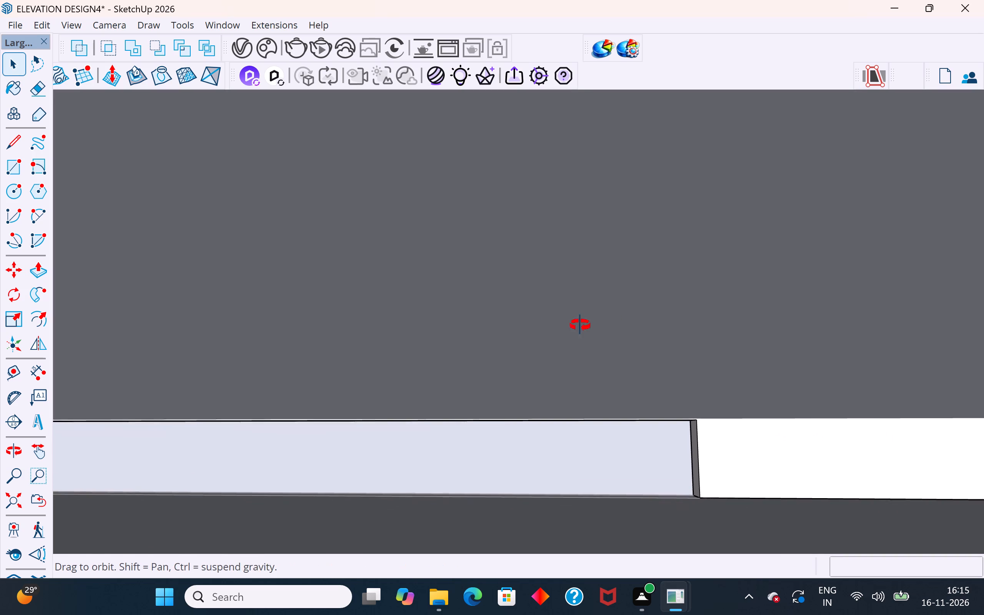
middle_click_drag(580, 325, 501, 395)
scroll(359, 355, "down", 5)
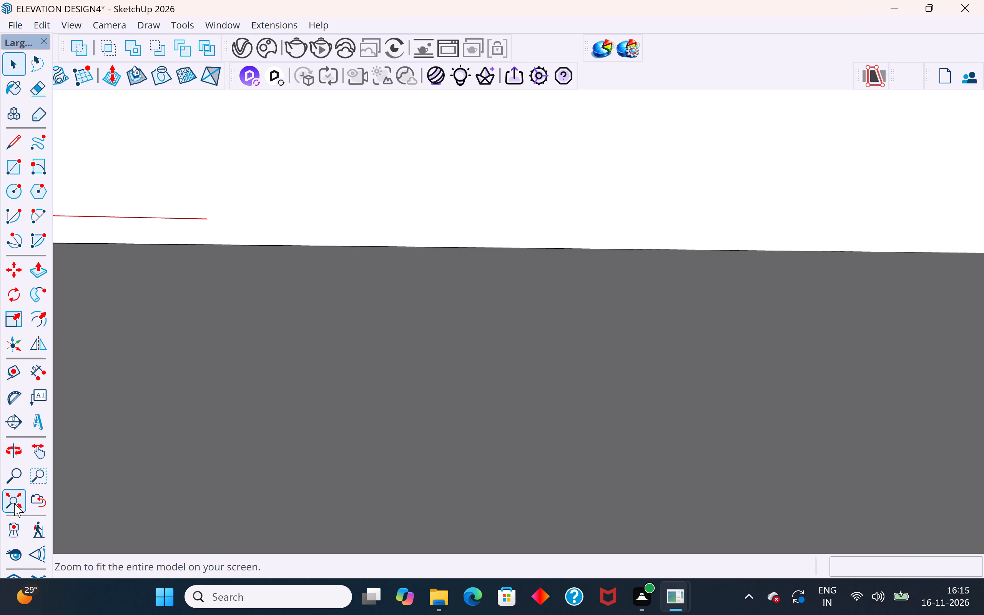
left_click(14, 503)
scroll(556, 352, "down", 5)
left_click(675, 450)
scroll(676, 317, "up", 4)
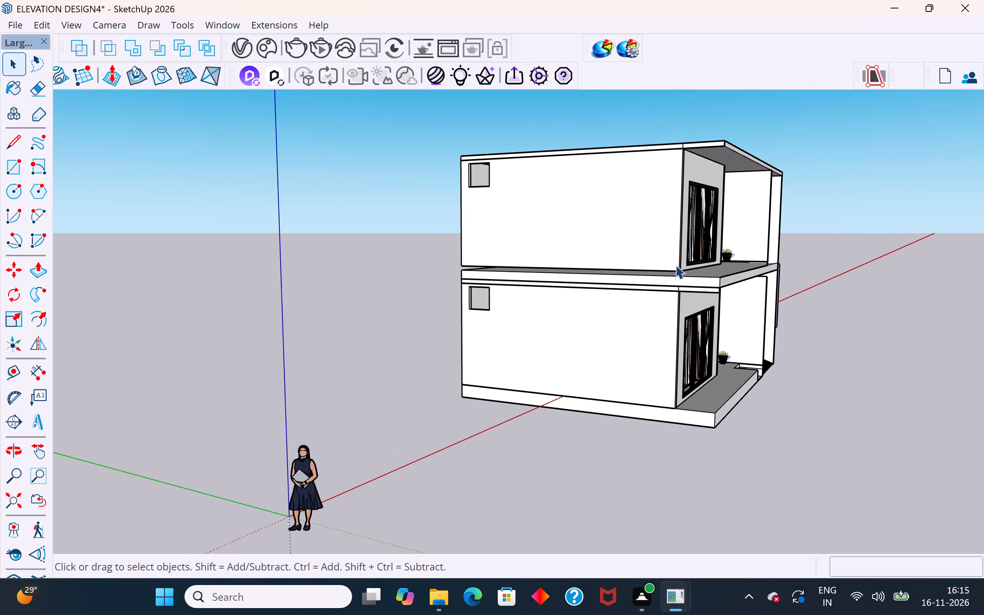
left_click(667, 251)
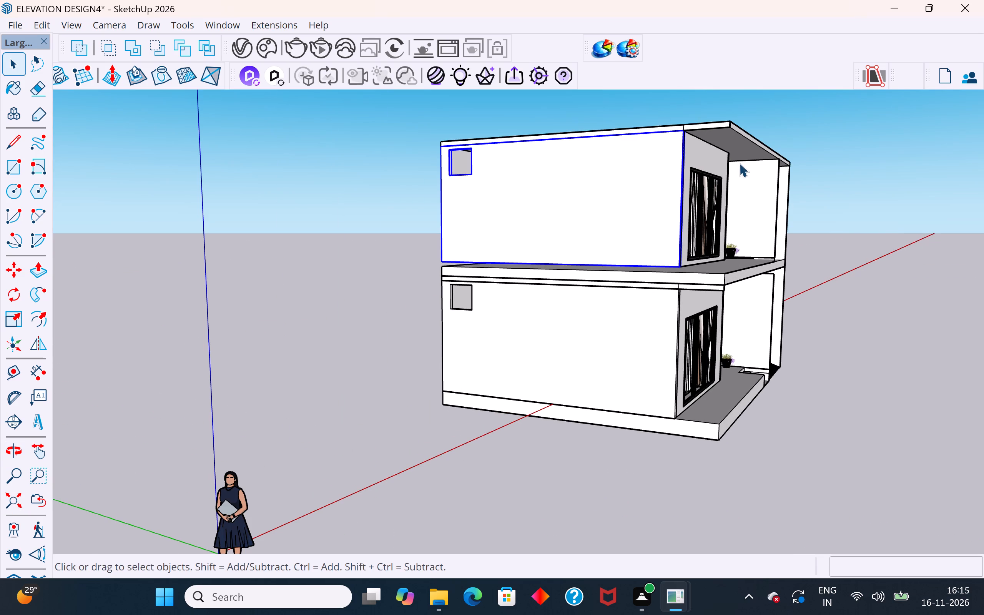
middle_click_drag(734, 182, 500, 159)
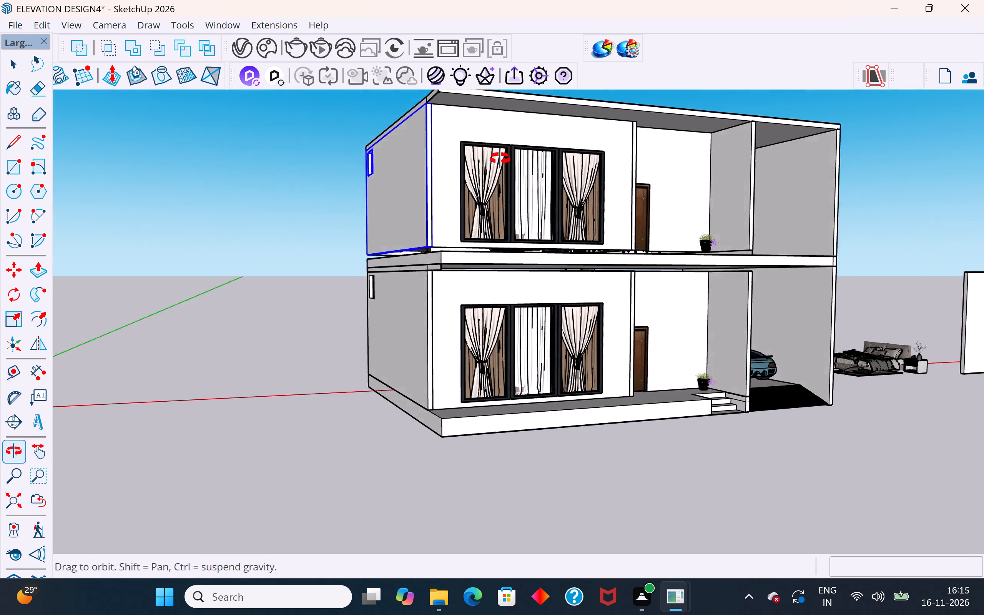
middle_click_drag(500, 159, 424, 170)
scroll(607, 243, "up", 3)
middle_click_drag(626, 239, 586, 259)
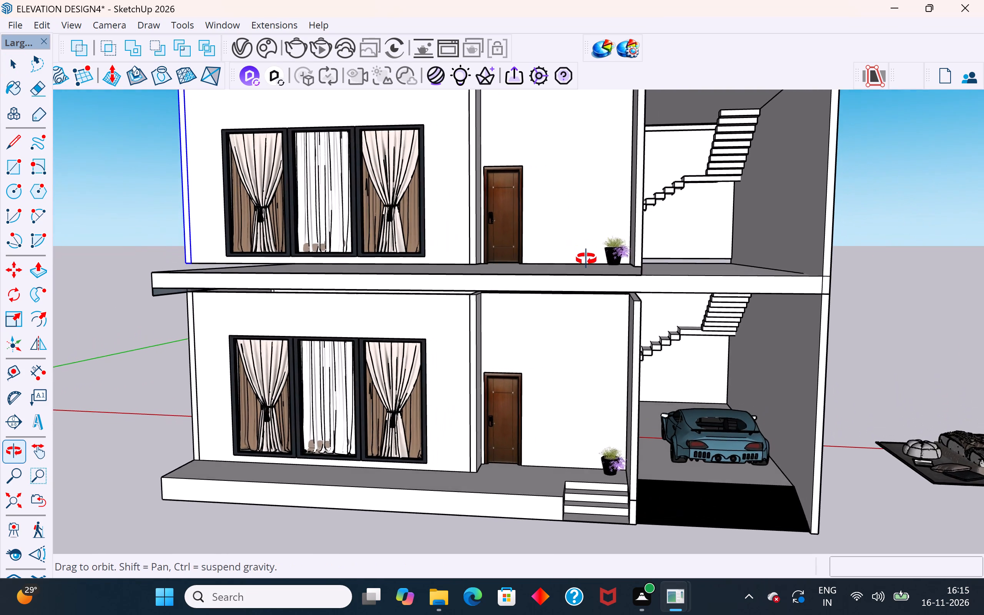
middle_click_drag(586, 259, 523, 244)
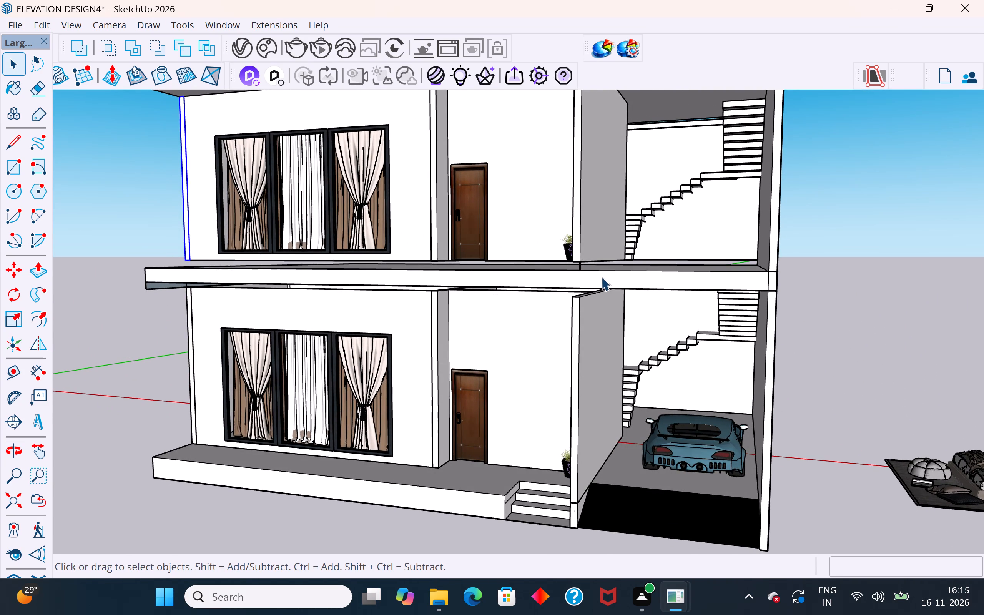
middle_click_drag(589, 292, 595, 284)
middle_click_drag(614, 275, 619, 265)
middle_click_drag(583, 279, 713, 277)
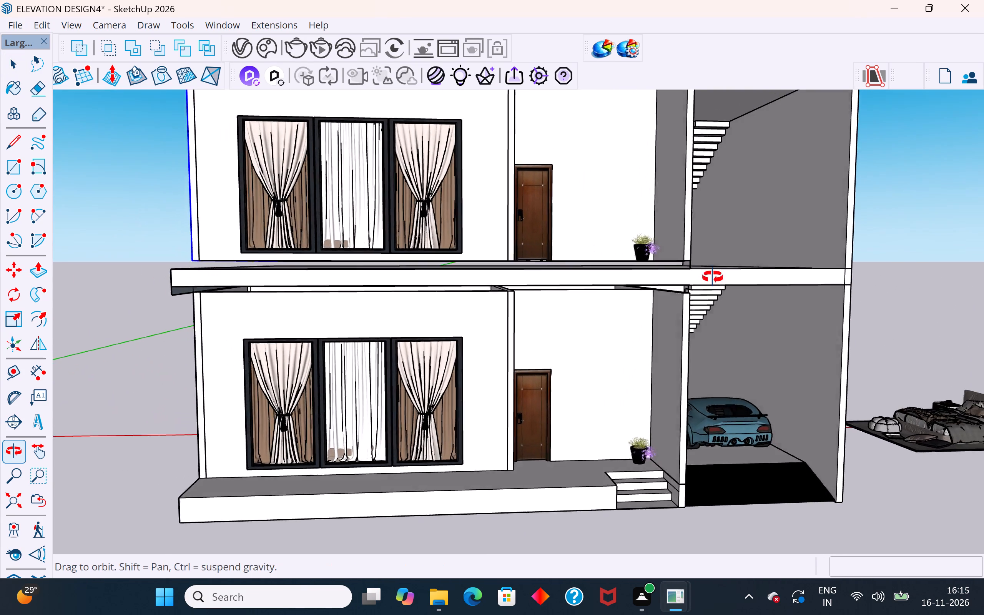
middle_click_drag(713, 277, 726, 260)
Delete the lower storey's roof slab from inside the lower storey group, leaving the upper storey's floor slab in place.
middle_click_drag(253, 244, 198, 253)
scroll(185, 271, "up", 6)
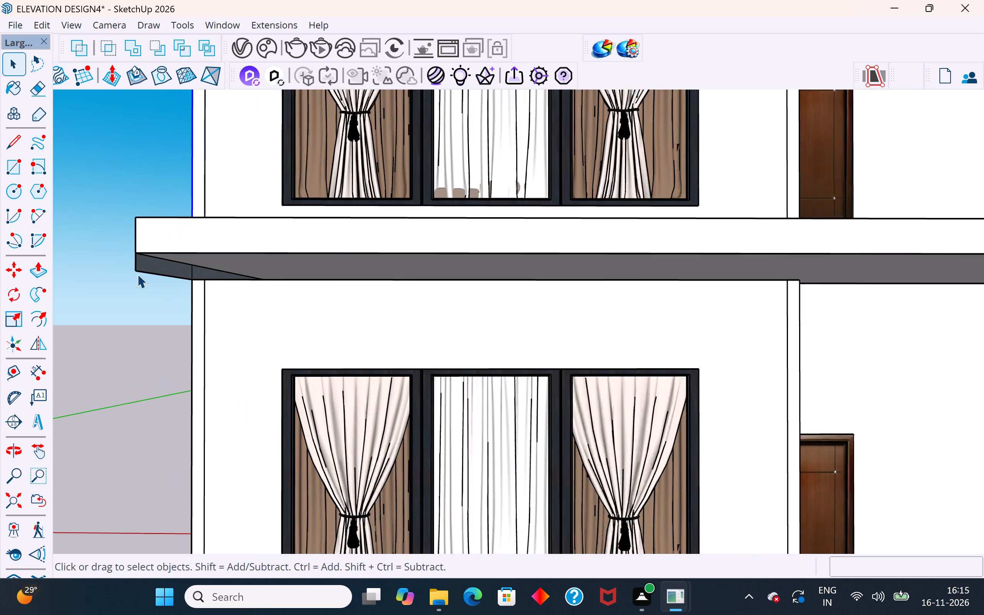
scroll(137, 274, "up", 1)
left_click(147, 271)
double_click(147, 271)
left_click(149, 268)
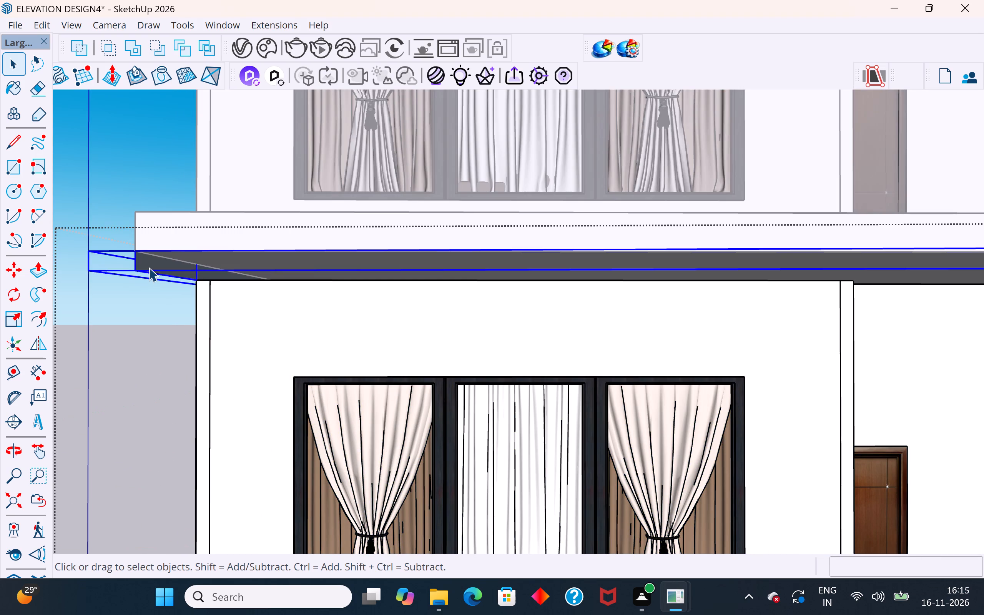
key("Delete")
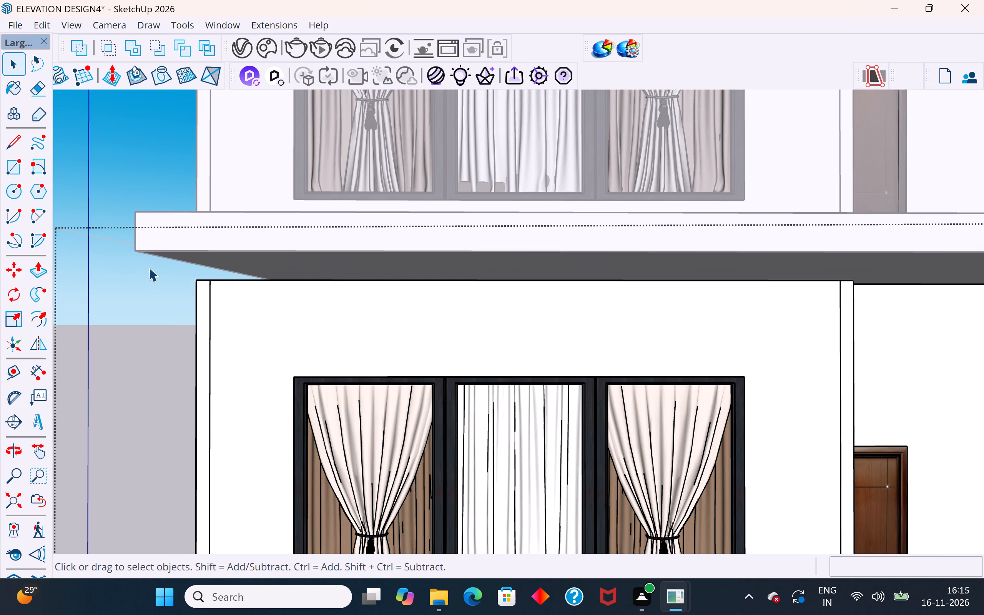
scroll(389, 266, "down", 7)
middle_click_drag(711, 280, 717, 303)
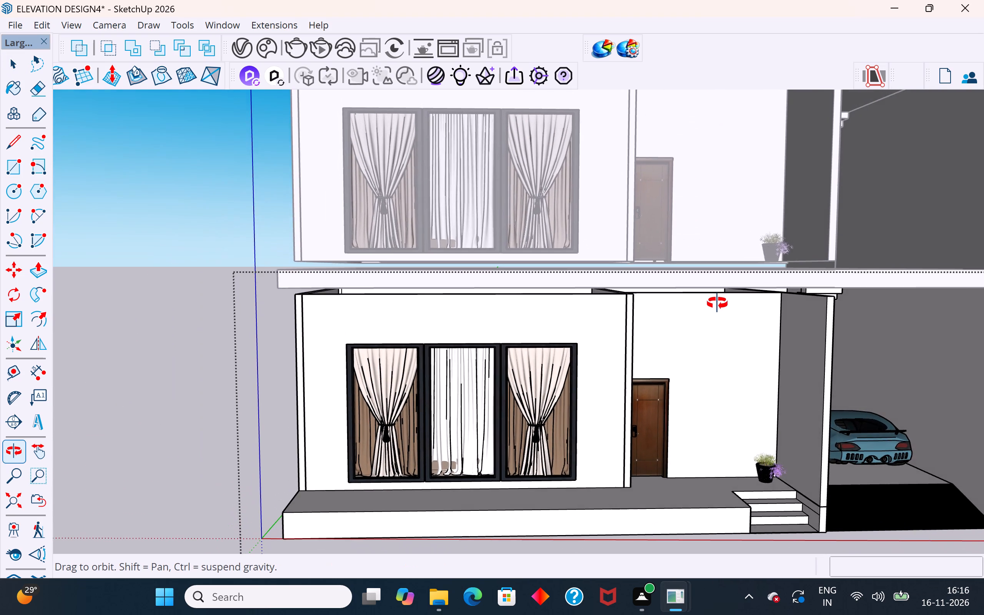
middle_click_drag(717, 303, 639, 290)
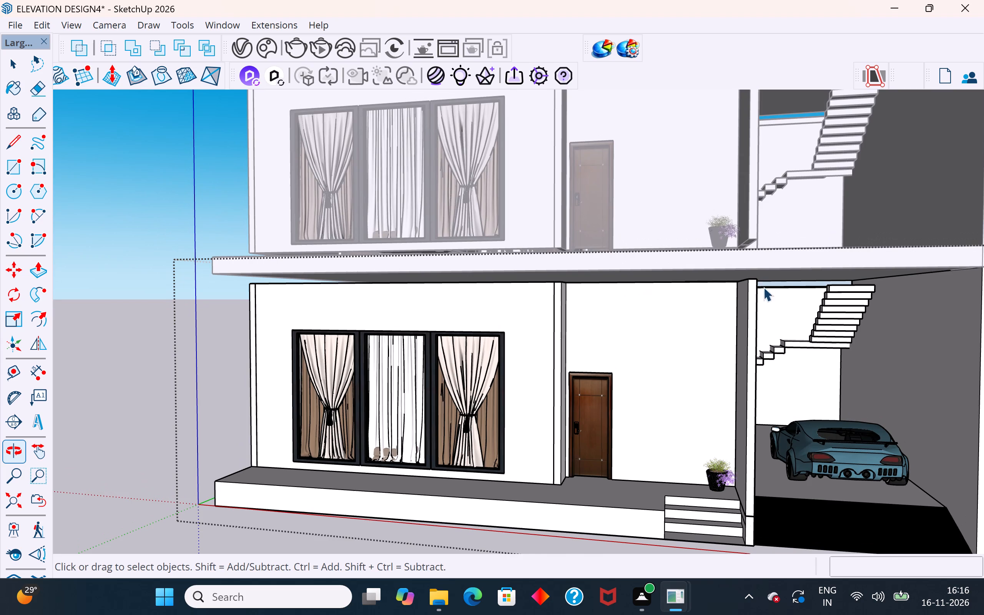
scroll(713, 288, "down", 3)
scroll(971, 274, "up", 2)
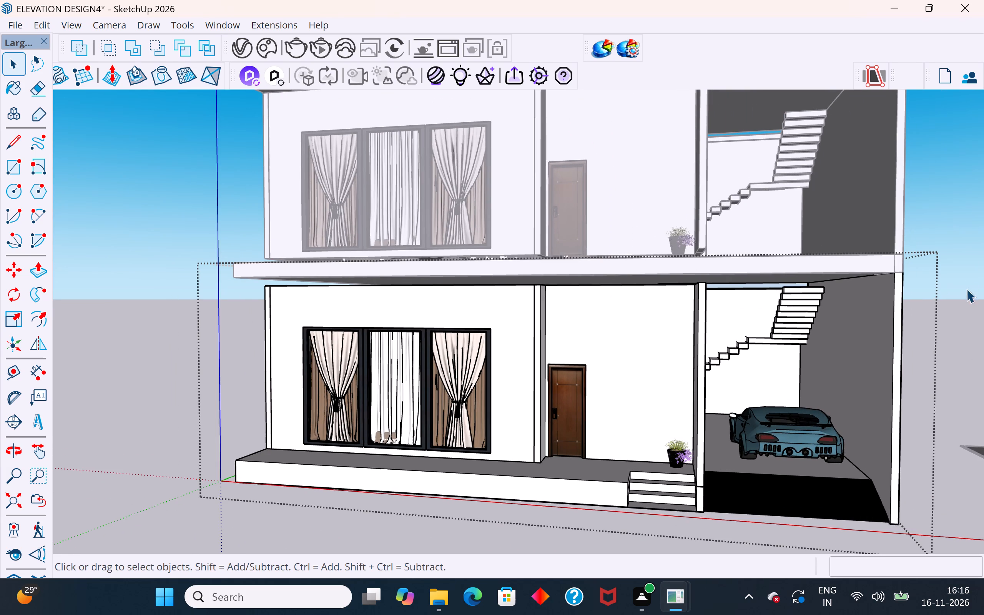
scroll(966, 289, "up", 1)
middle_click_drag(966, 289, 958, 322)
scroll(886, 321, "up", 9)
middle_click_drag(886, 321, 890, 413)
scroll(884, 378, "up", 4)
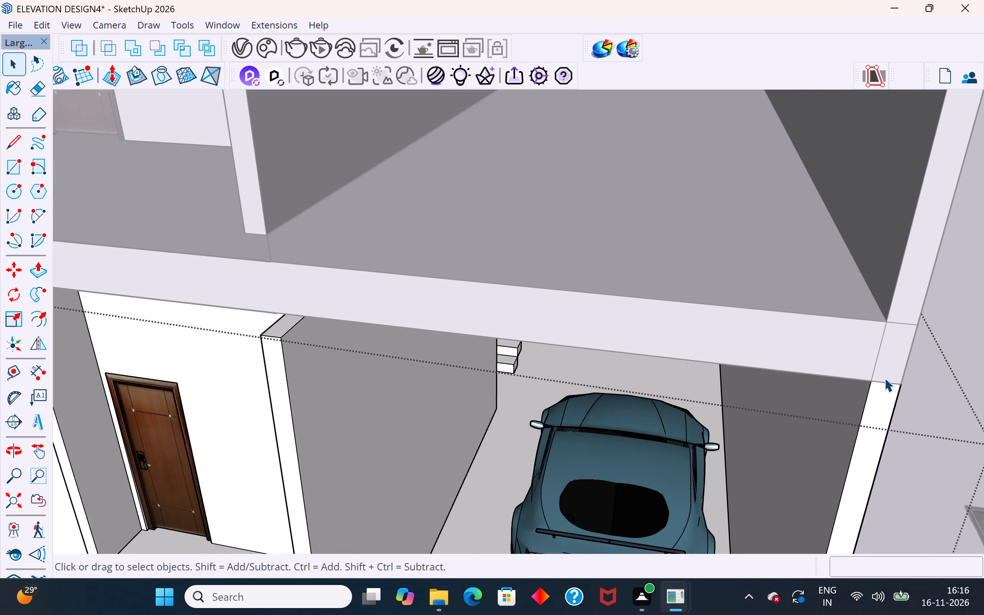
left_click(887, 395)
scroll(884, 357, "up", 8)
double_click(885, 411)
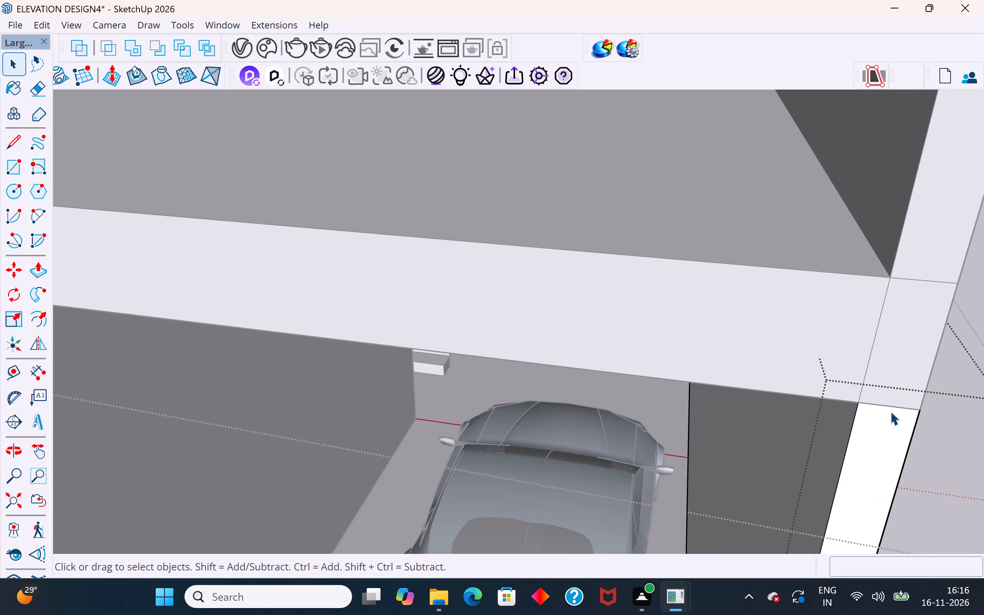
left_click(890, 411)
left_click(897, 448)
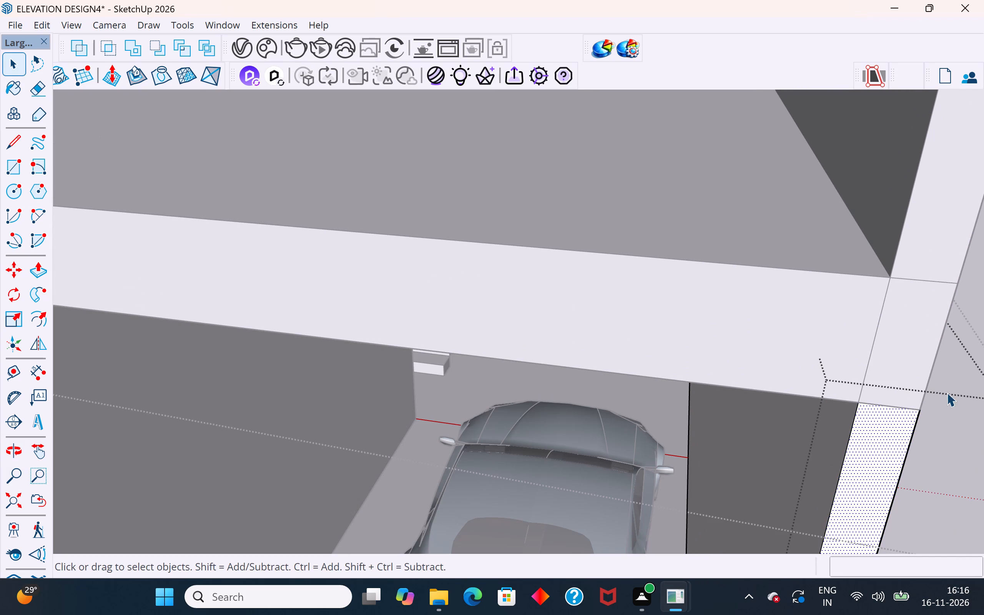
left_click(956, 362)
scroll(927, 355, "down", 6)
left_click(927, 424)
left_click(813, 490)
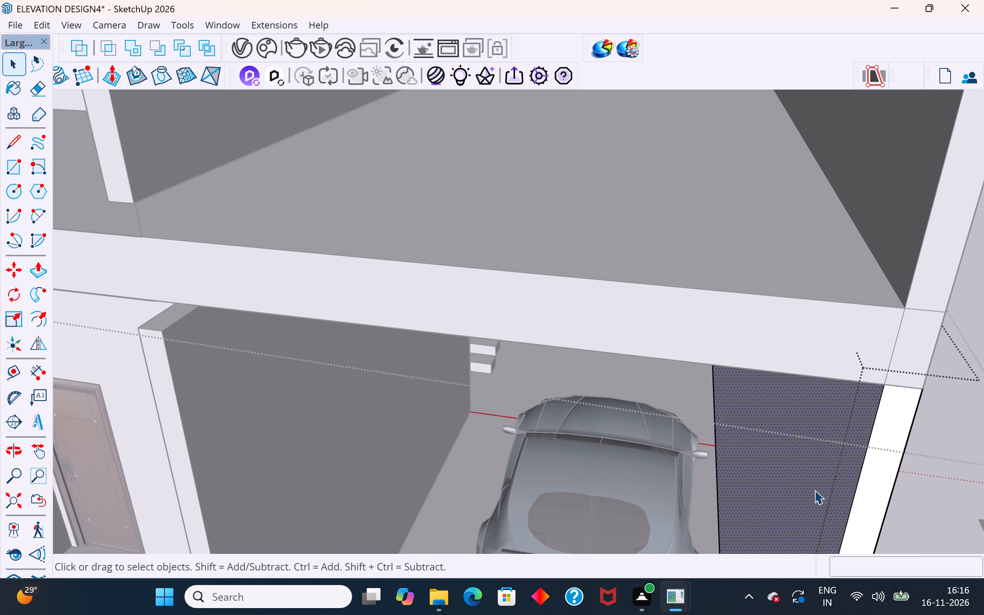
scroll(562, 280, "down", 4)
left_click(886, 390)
Scale the lower storey's outer car-porch wall vertically to about 0.96, level with the other wall tops, and leave the group.
middle_click_drag(797, 407, 847, 291)
left_click_drag(871, 295, 774, 407)
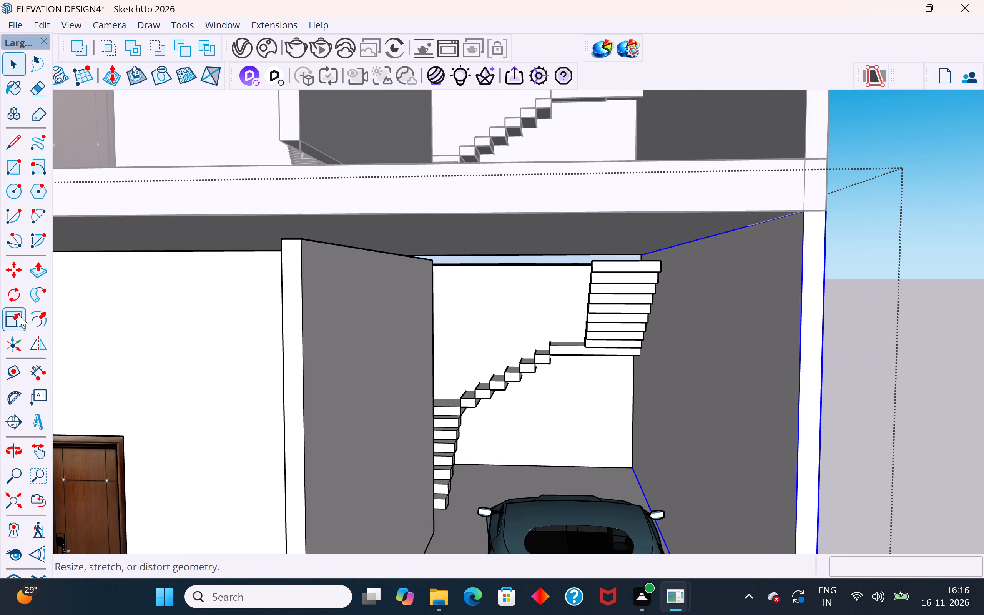
key("s")
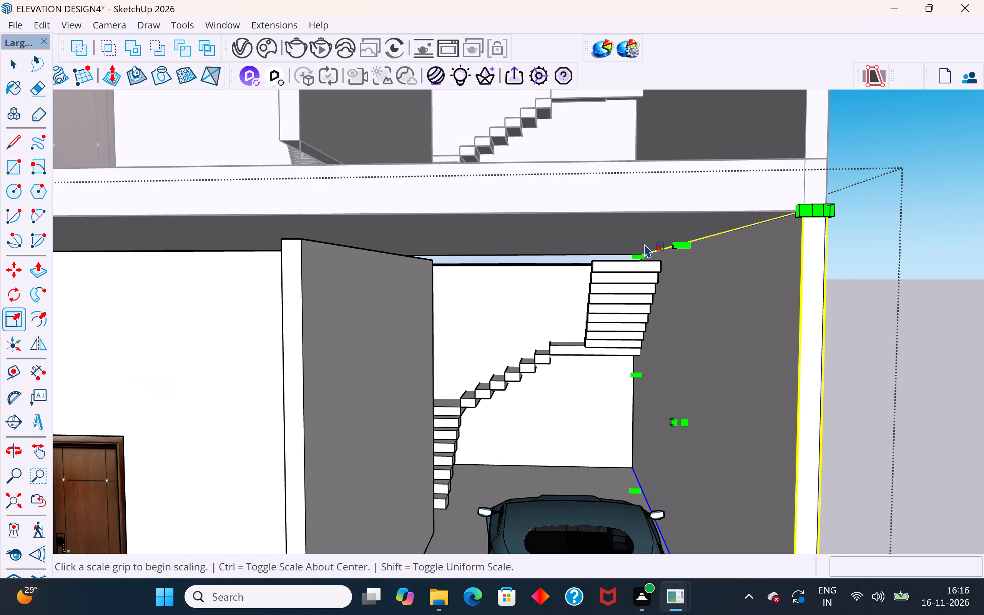
scroll(792, 217, "up", 7)
scroll(833, 214, "up", 1)
left_click(834, 213)
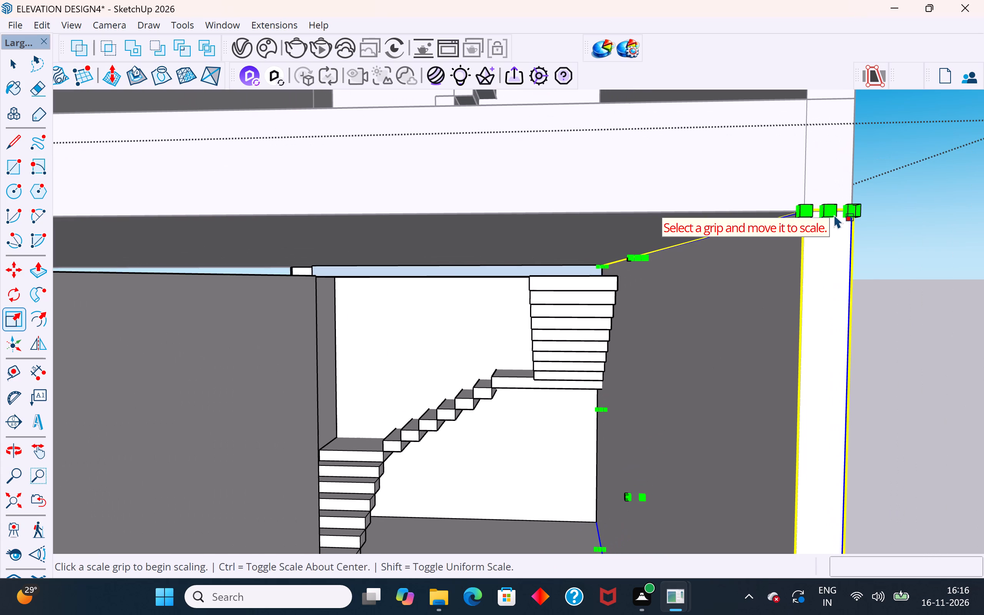
scroll(644, 258, "up", 8)
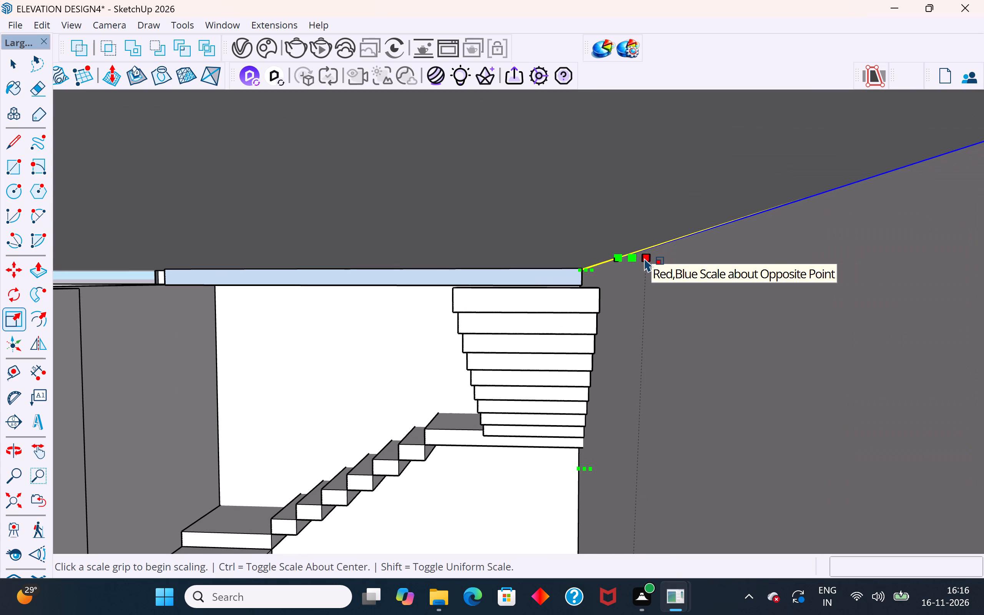
left_click(632, 260)
scroll(632, 260, "down", 9)
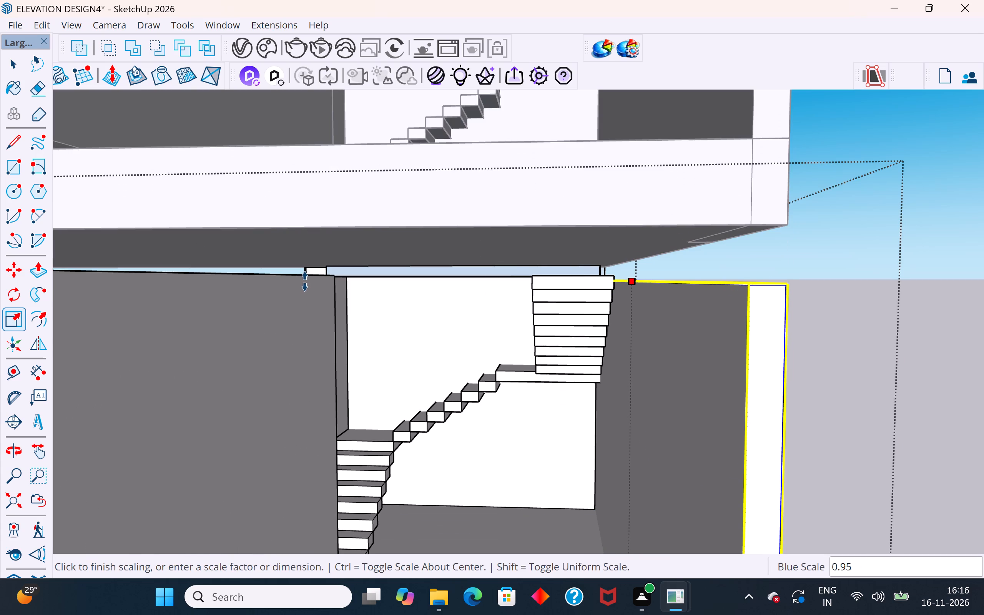
scroll(305, 281, "up", 4)
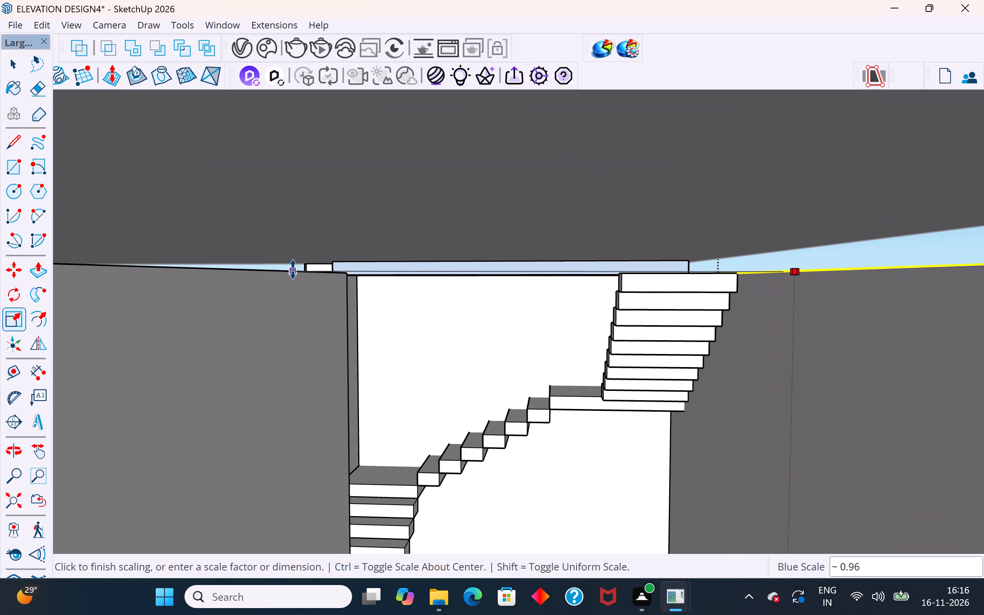
left_click(293, 269)
scroll(503, 305, "down", 10)
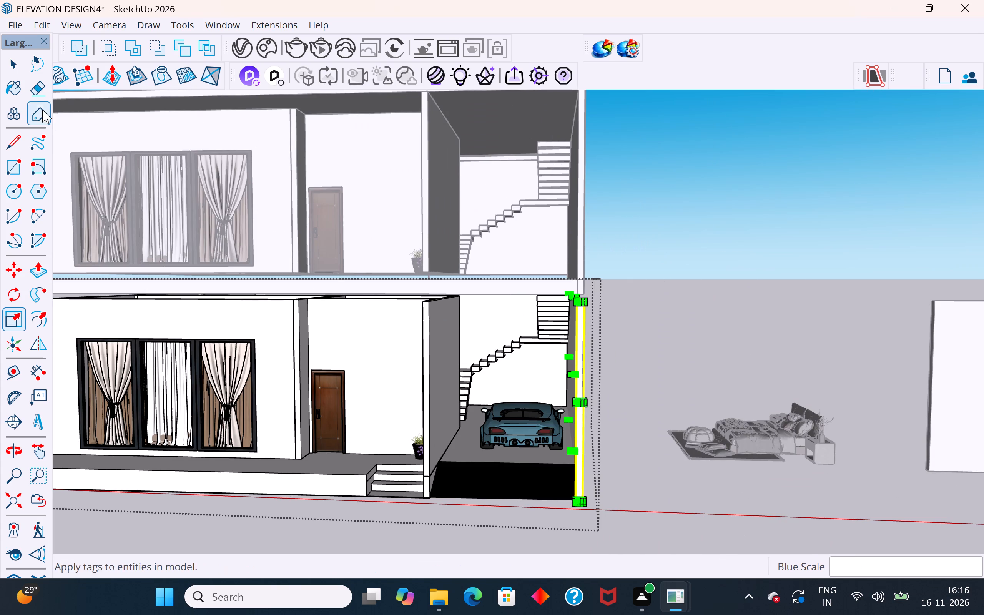
left_click(15, 64)
left_click(608, 269)
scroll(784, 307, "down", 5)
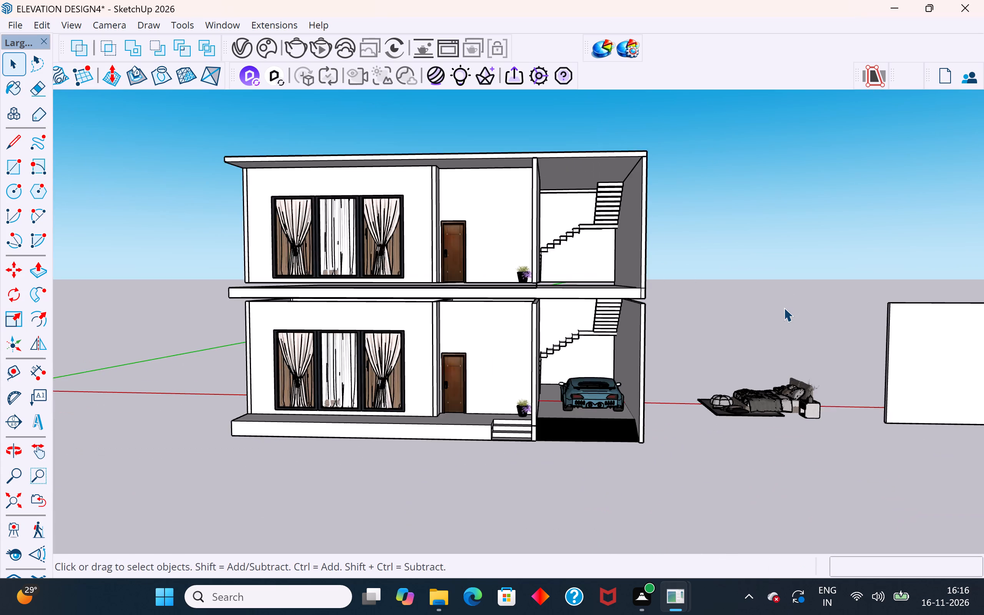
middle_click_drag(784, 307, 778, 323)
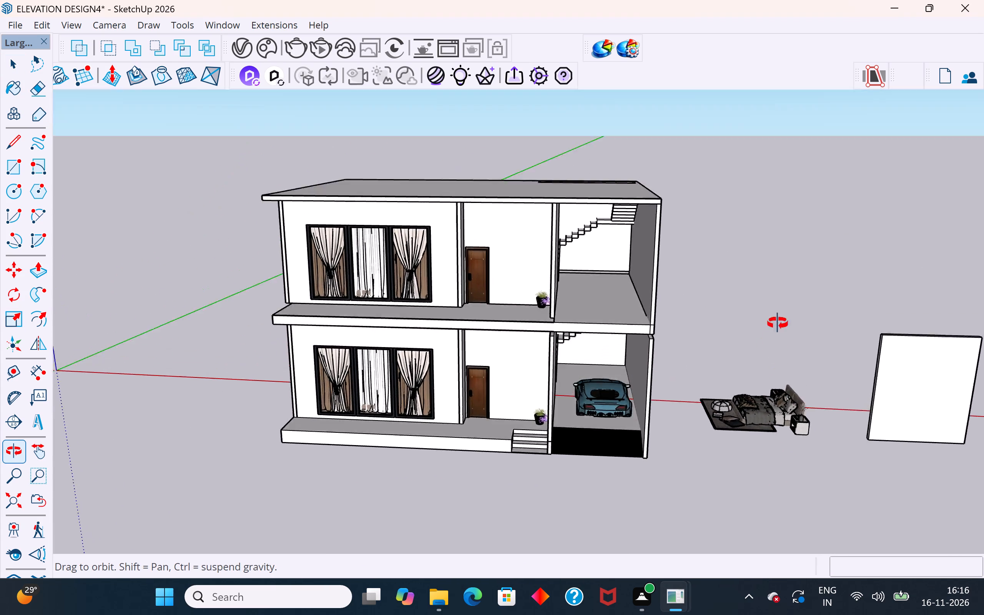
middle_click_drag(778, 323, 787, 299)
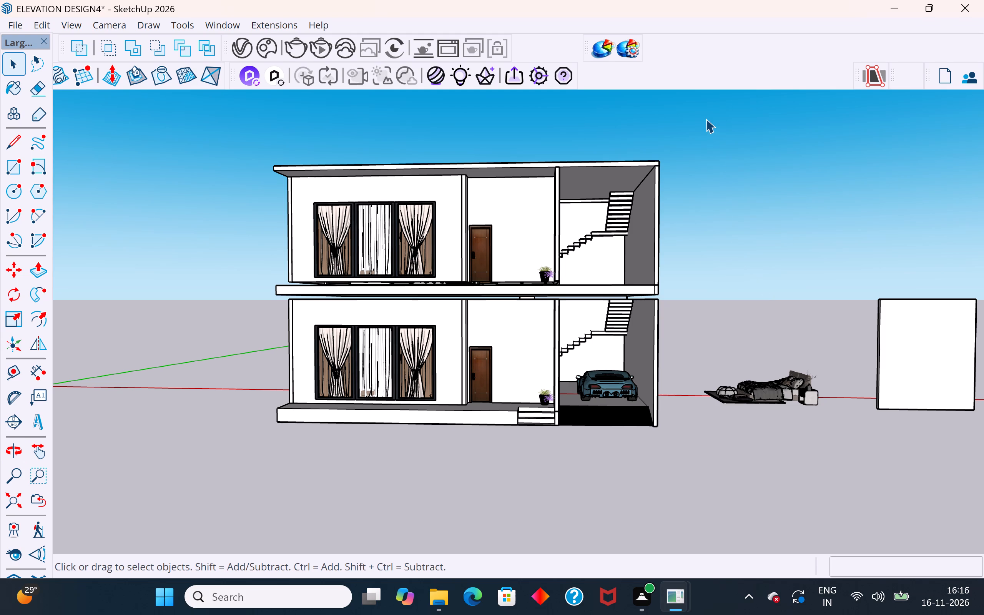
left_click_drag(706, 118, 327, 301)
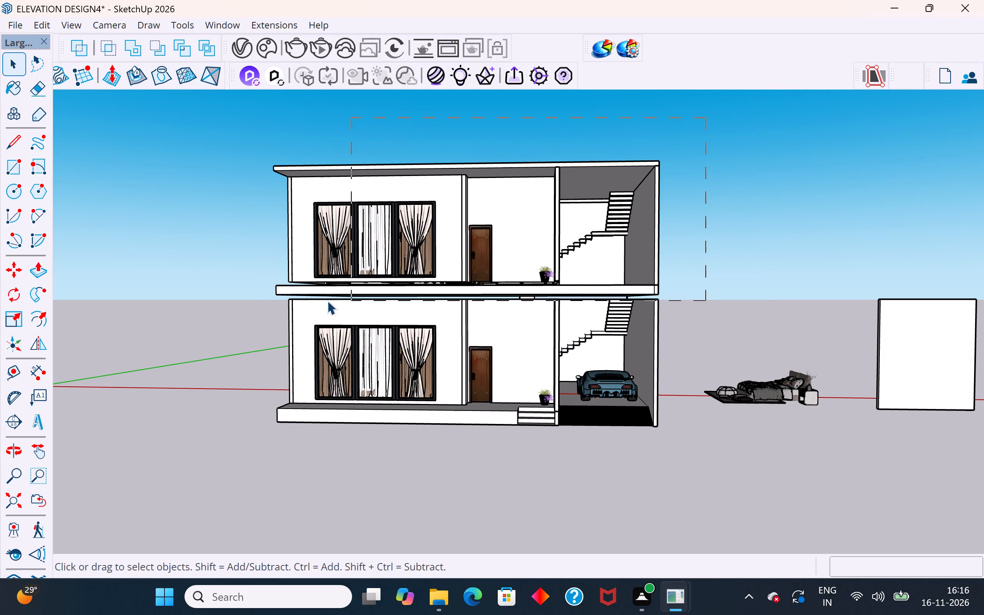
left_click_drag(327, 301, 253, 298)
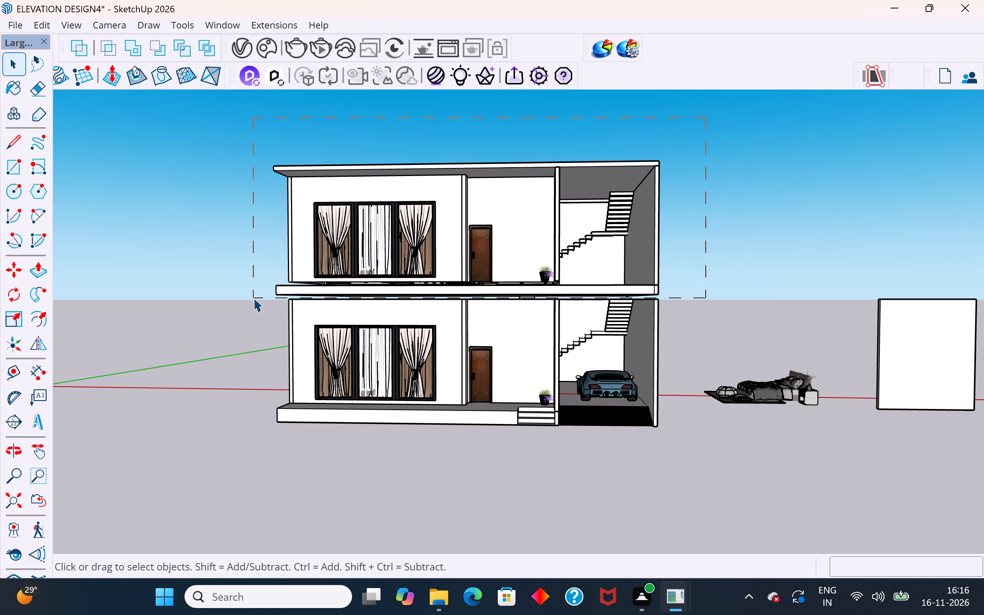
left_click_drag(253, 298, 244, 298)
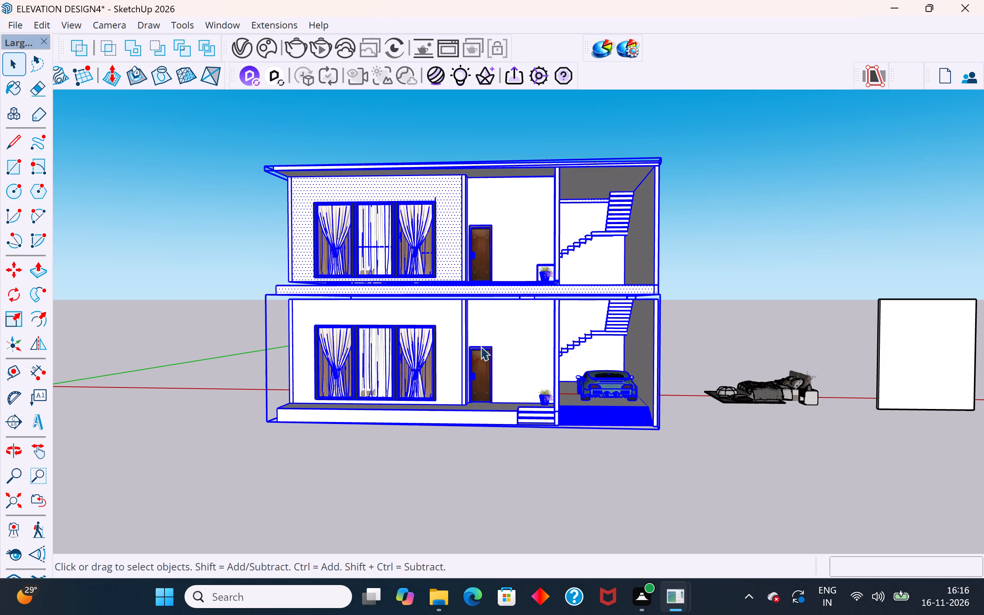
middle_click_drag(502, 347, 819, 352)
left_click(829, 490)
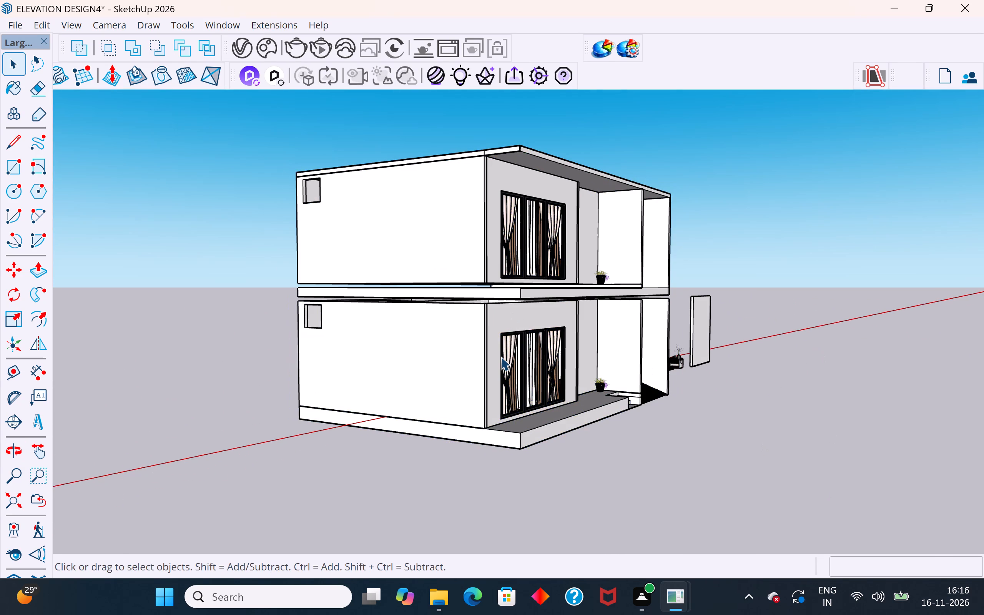
Hide the lower storey group.
left_click(501, 357)
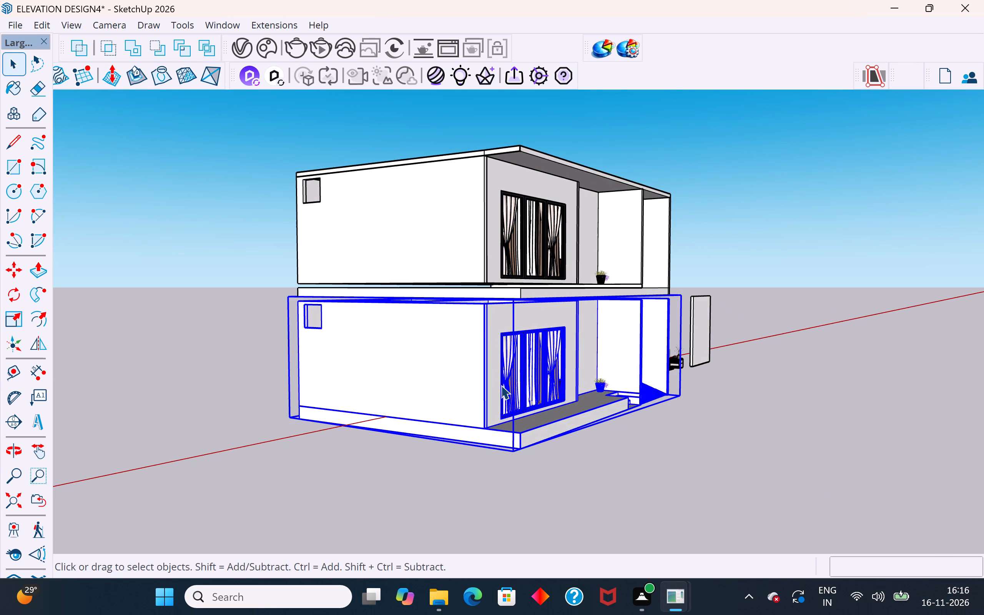
right_click(501, 385)
left_click(548, 51)
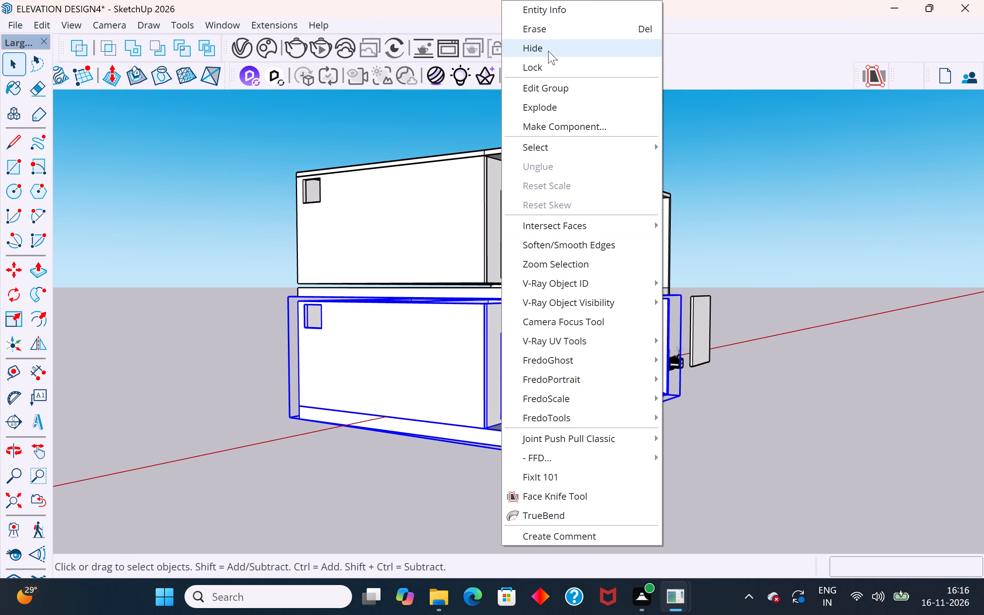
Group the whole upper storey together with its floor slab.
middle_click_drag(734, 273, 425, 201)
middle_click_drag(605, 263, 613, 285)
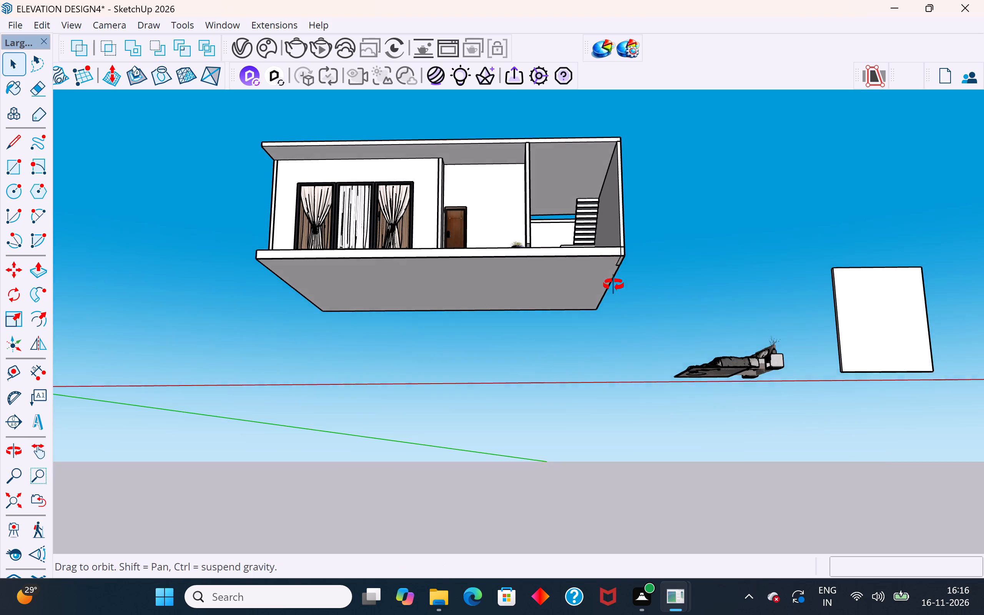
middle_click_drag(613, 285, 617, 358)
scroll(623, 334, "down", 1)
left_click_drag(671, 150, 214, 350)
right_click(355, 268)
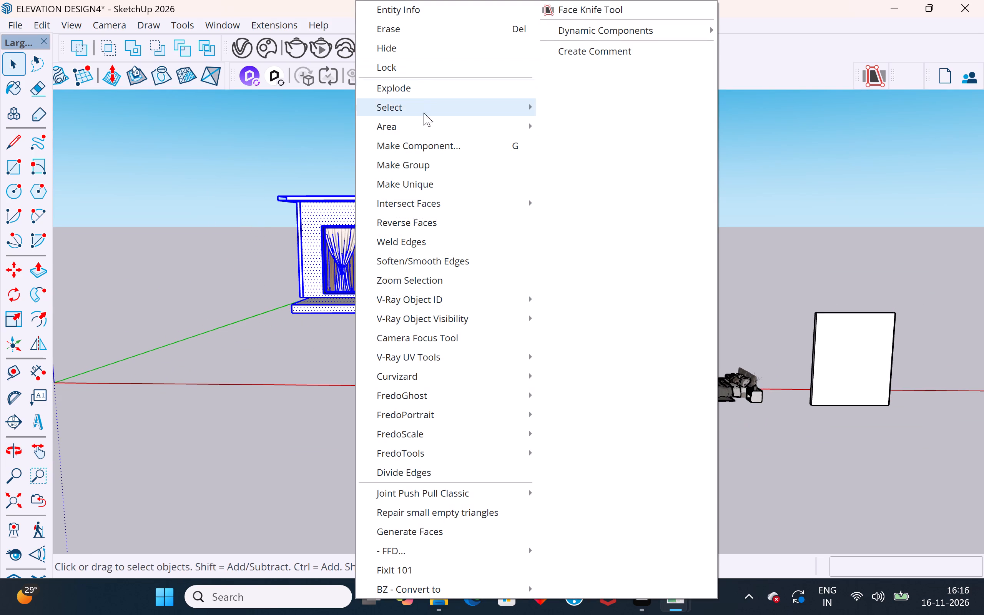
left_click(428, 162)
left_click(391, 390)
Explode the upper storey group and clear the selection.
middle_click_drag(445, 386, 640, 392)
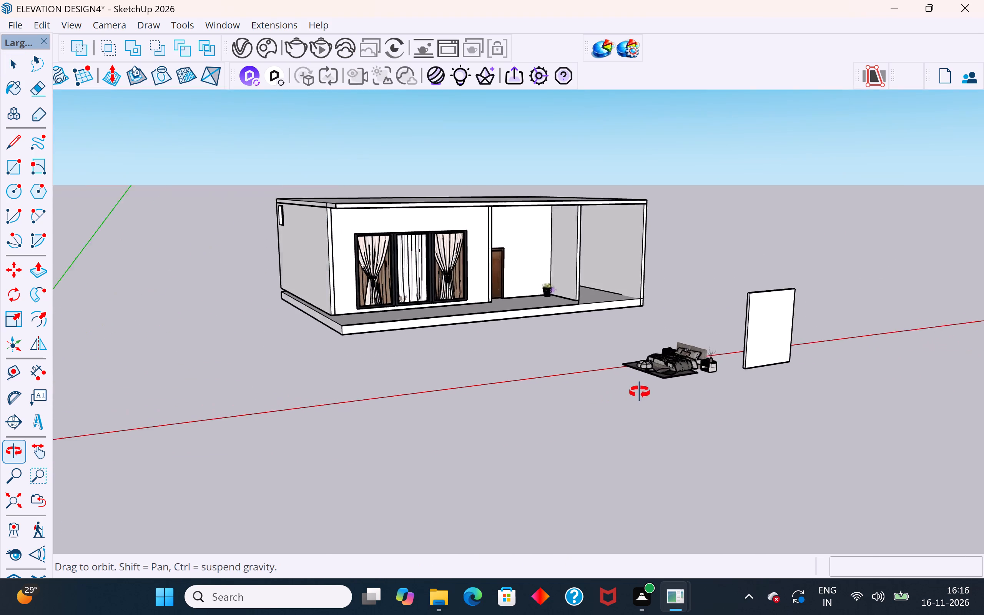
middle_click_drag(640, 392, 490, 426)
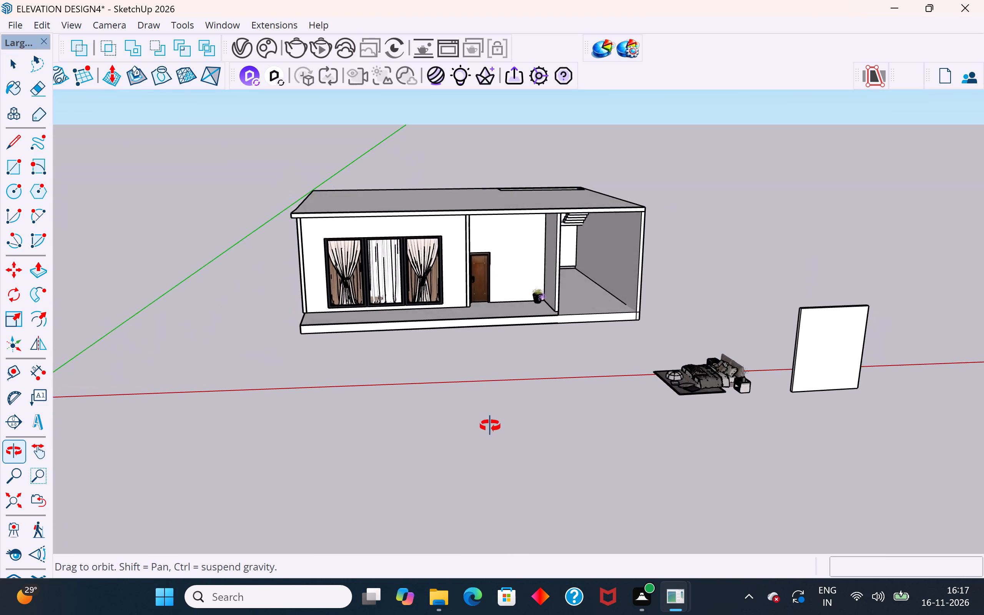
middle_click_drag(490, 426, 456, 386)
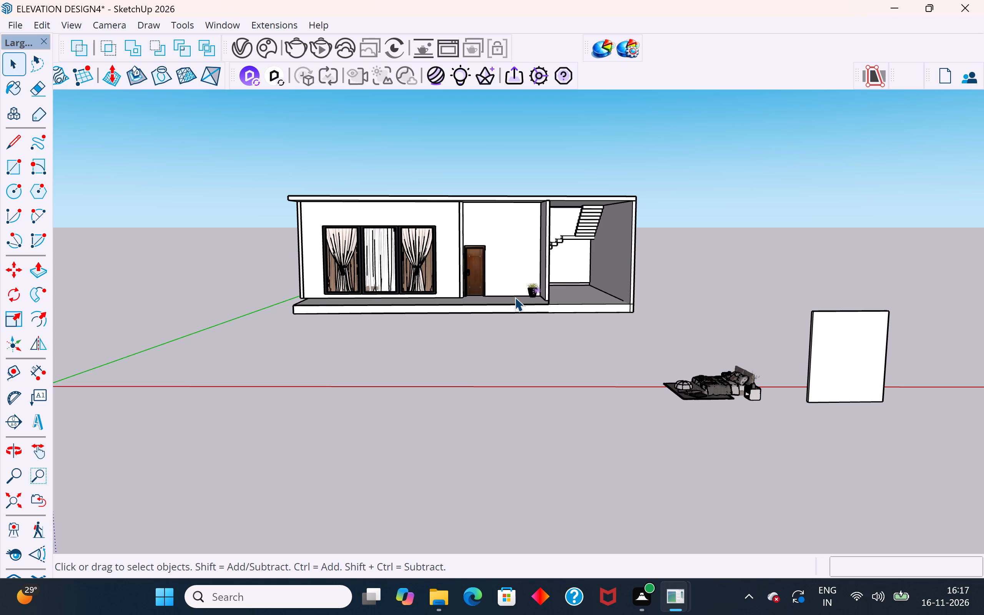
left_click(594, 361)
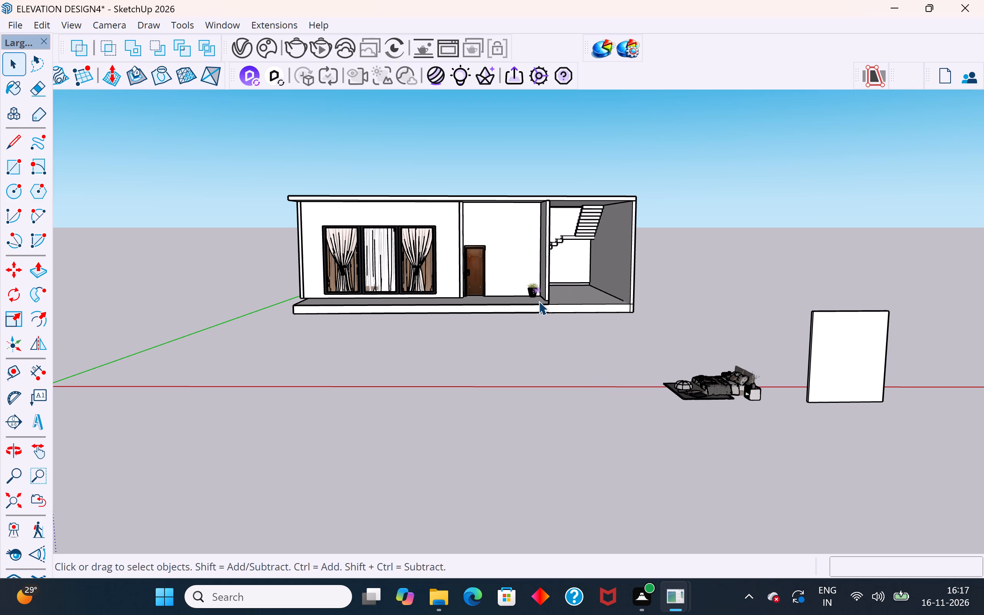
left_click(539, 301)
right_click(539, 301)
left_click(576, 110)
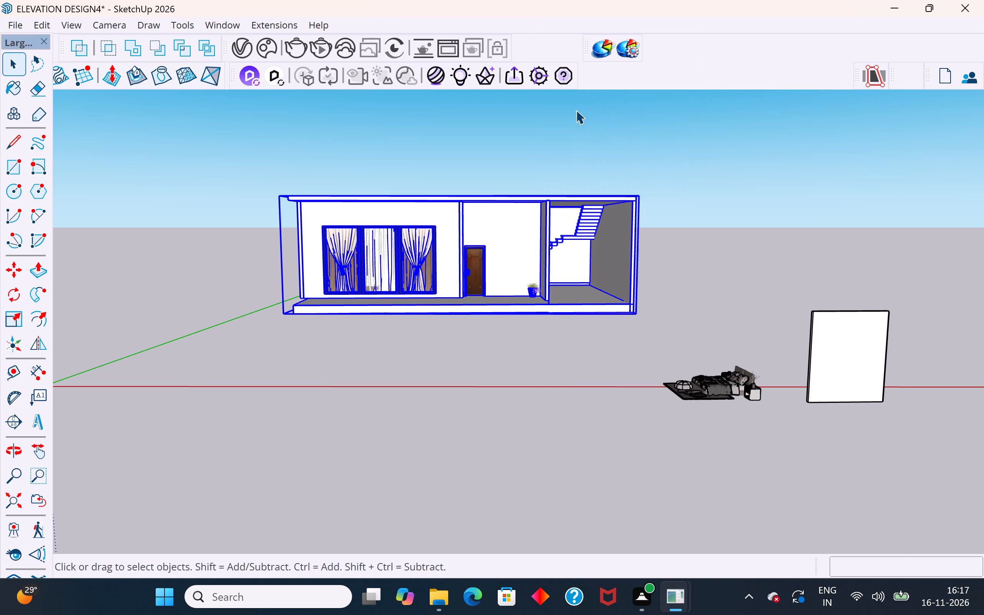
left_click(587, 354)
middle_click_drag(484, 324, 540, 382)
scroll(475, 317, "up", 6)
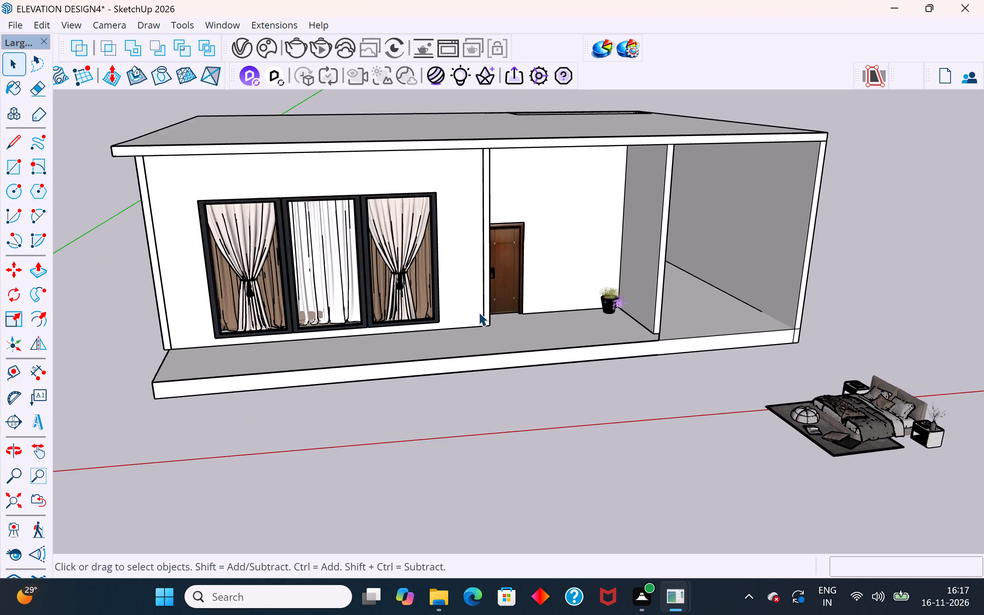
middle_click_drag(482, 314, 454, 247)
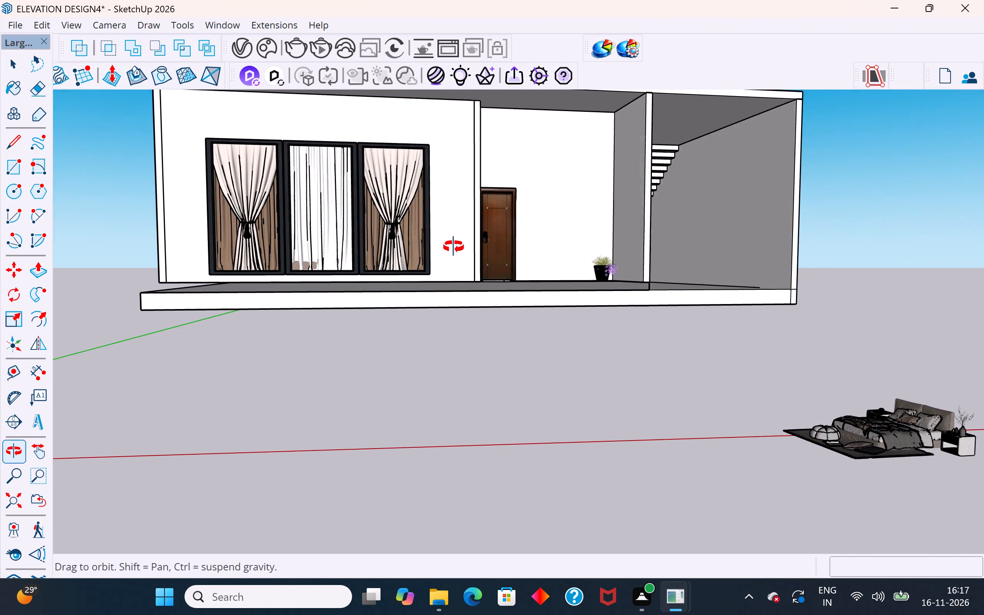
Hide the upper storey's top slab so the rooms below are open from above.
middle_click_drag(454, 247, 322, 302)
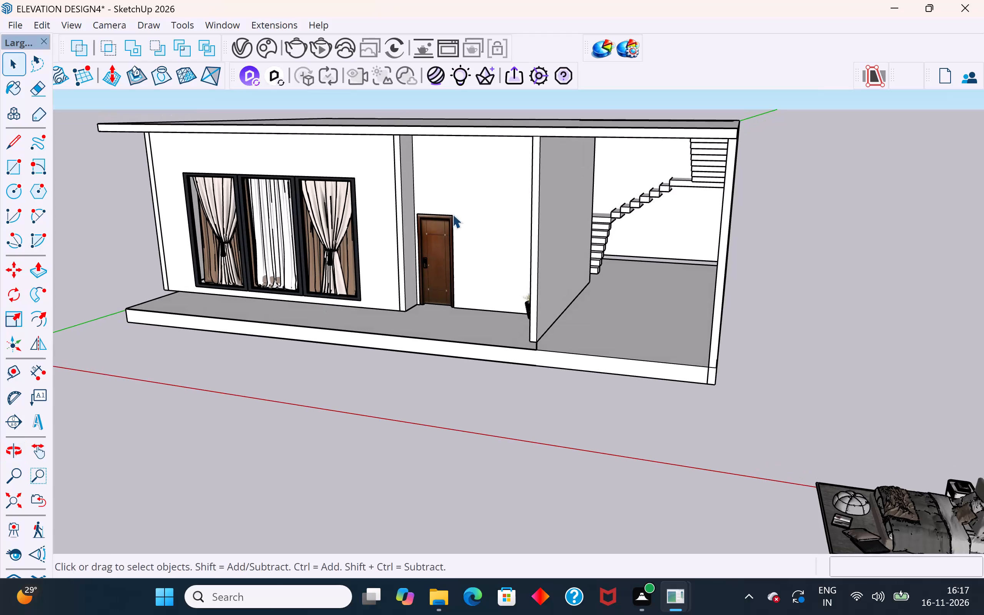
left_click(589, 135)
right_click(589, 135)
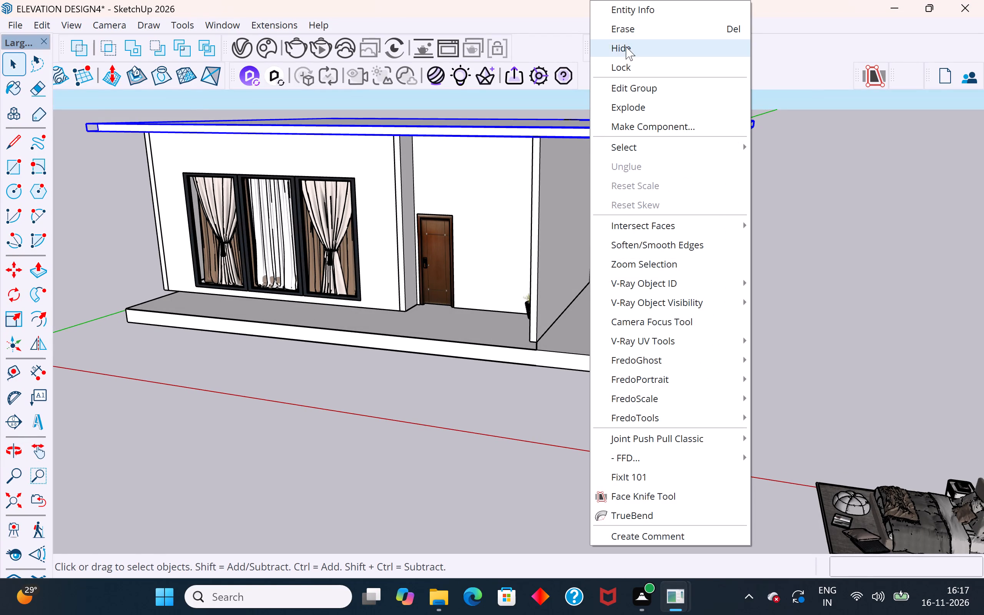
left_click(626, 47)
Move the upper storey's room walls with their windows and doors down 6" onto the floor slab, and clear the selection.
middle_click_drag(714, 191, 680, 407)
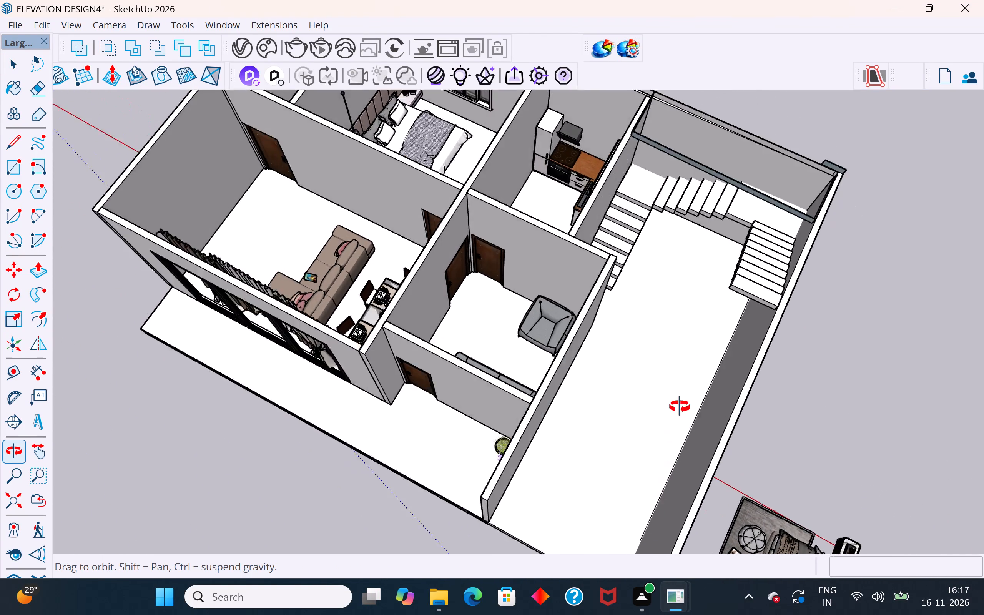
middle_click_drag(680, 407, 701, 191)
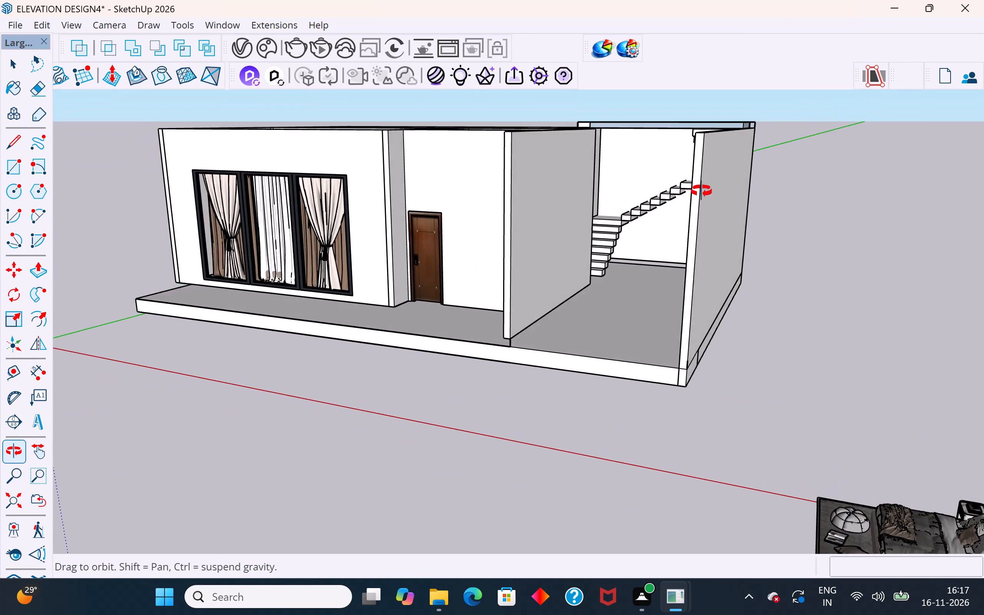
middle_click_drag(701, 191, 722, 204)
middle_click_drag(594, 285, 600, 274)
scroll(707, 437, "down", 6)
middle_click_drag(696, 379, 591, 344)
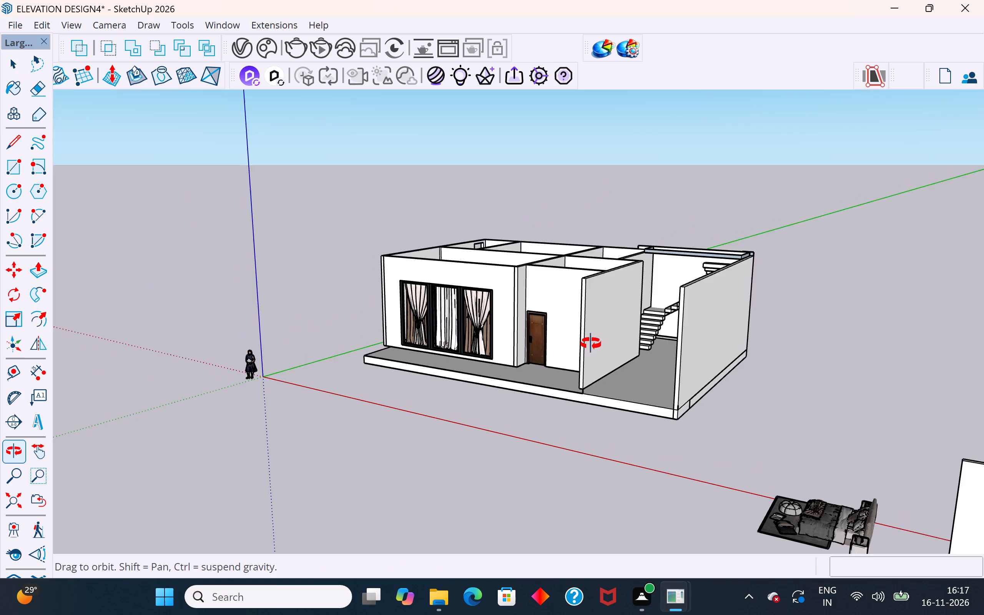
middle_click_drag(591, 344, 575, 326)
left_click_drag(607, 216, 369, 312)
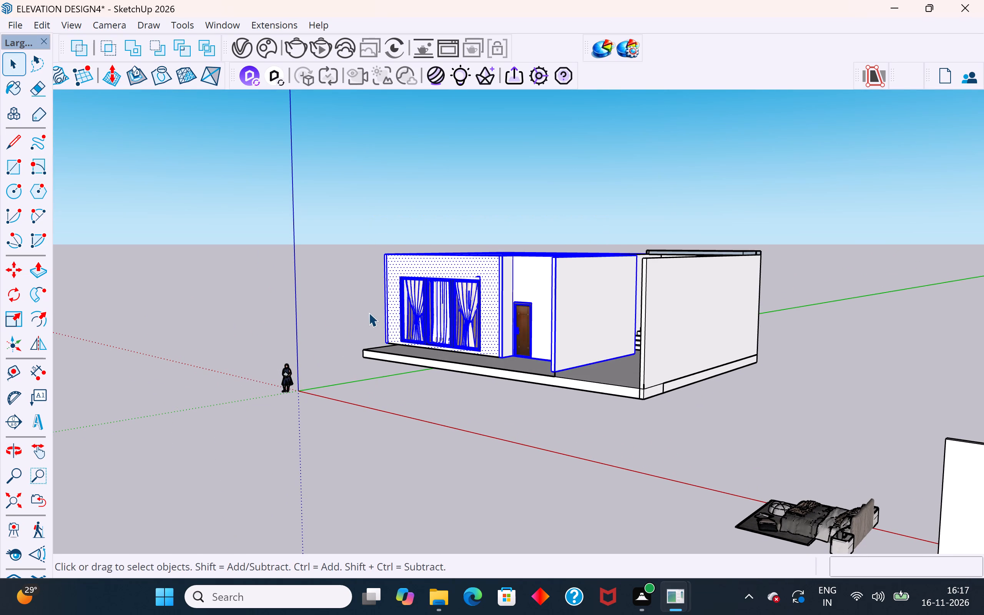
middle_click_drag(464, 353, 740, 357)
scroll(586, 347, "up", 3)
middle_click_drag(604, 349, 649, 345)
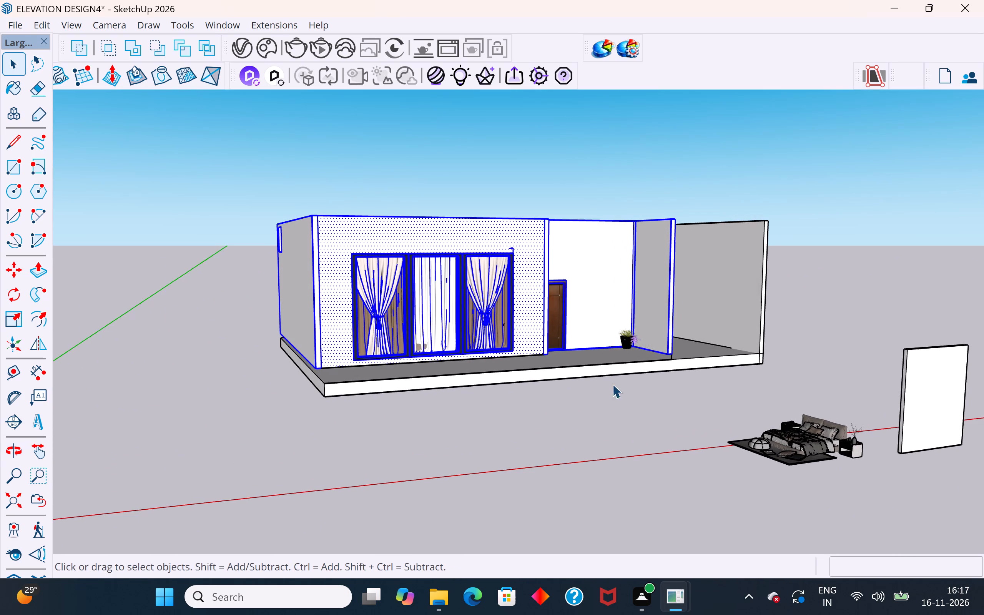
middle_click_drag(483, 469, 824, 434)
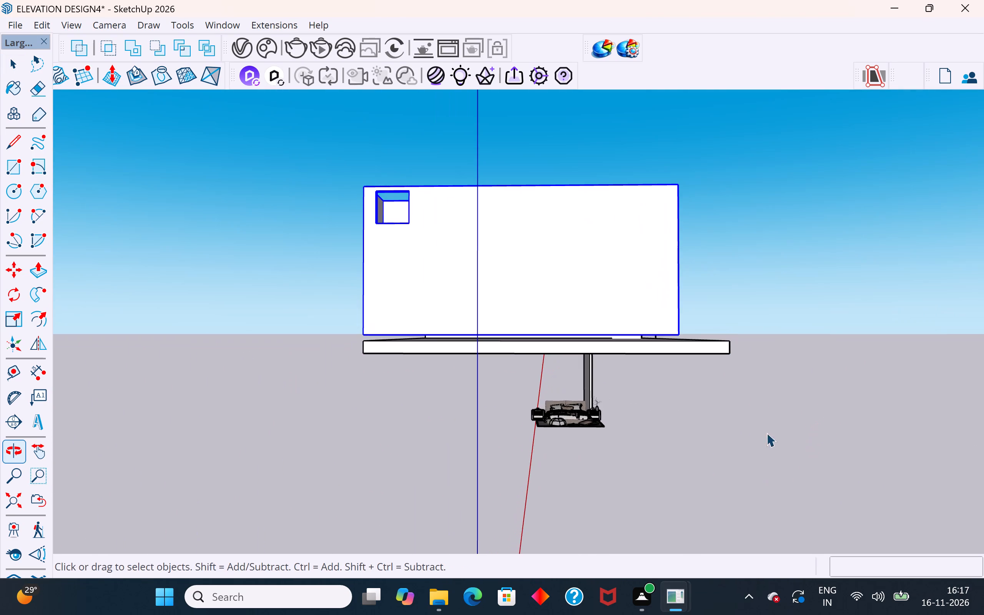
scroll(387, 362, "up", 1)
middle_click_drag(398, 348, 698, 354)
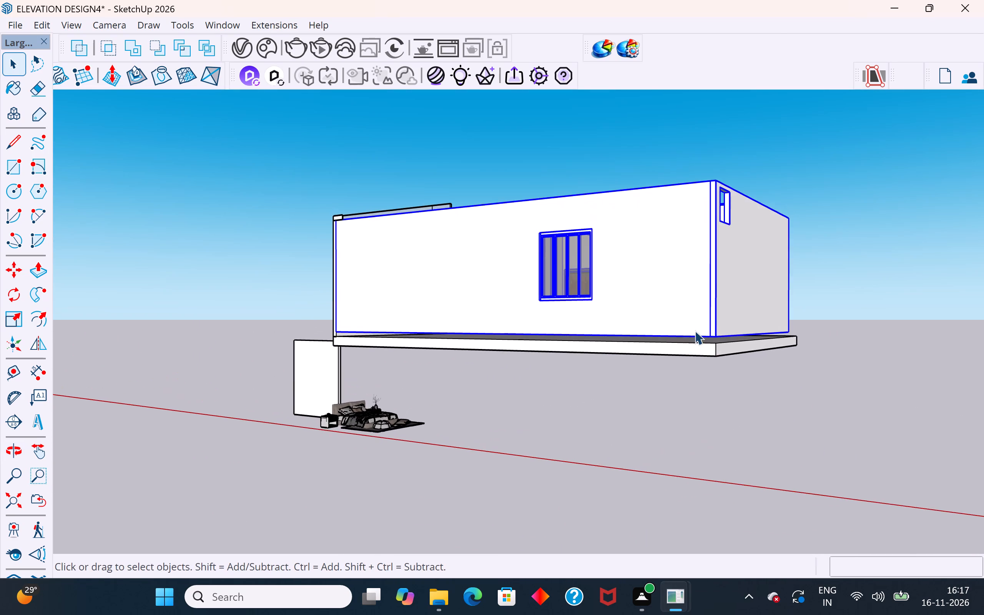
scroll(700, 331, "up", 3)
middle_click_drag(733, 353, 913, 441)
middle_click_drag(240, 409, 317, 405)
scroll(289, 404, "up", 1)
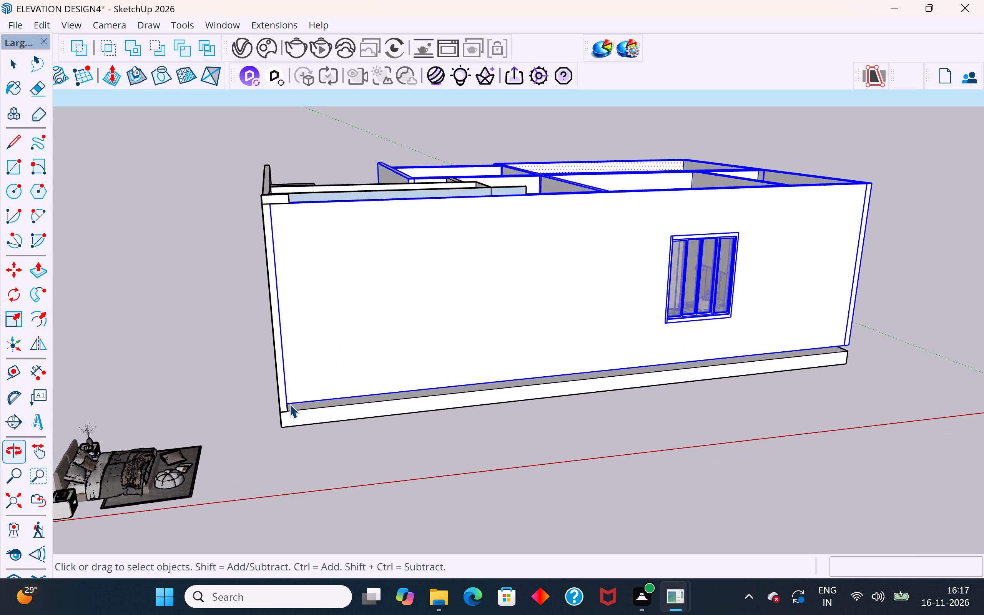
scroll(289, 404, "up", 6)
left_click(283, 407)
key("m")
scroll(287, 403, "up", 7)
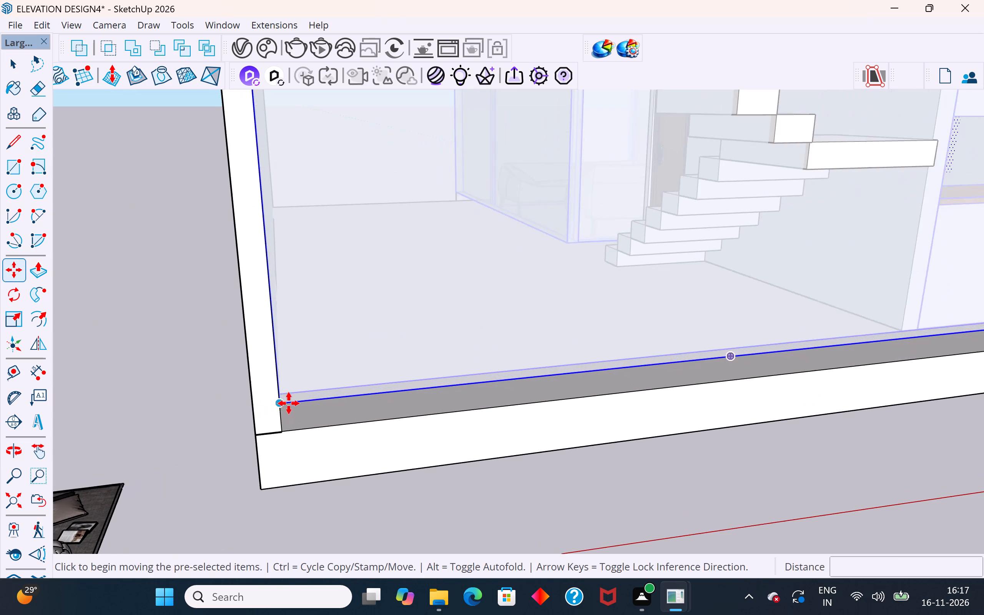
left_click(281, 403)
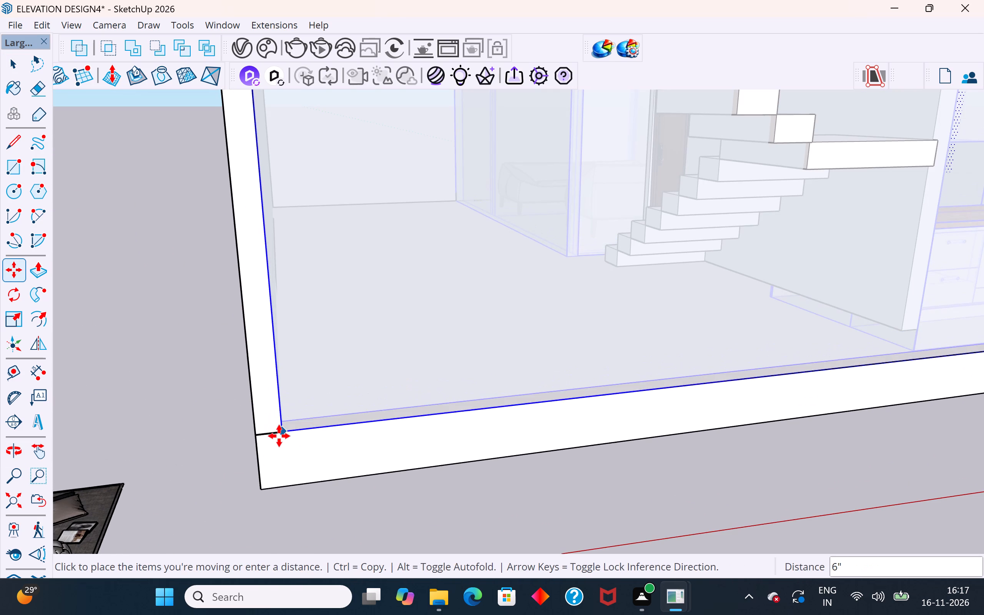
left_click(279, 436)
scroll(390, 465, "down", 19)
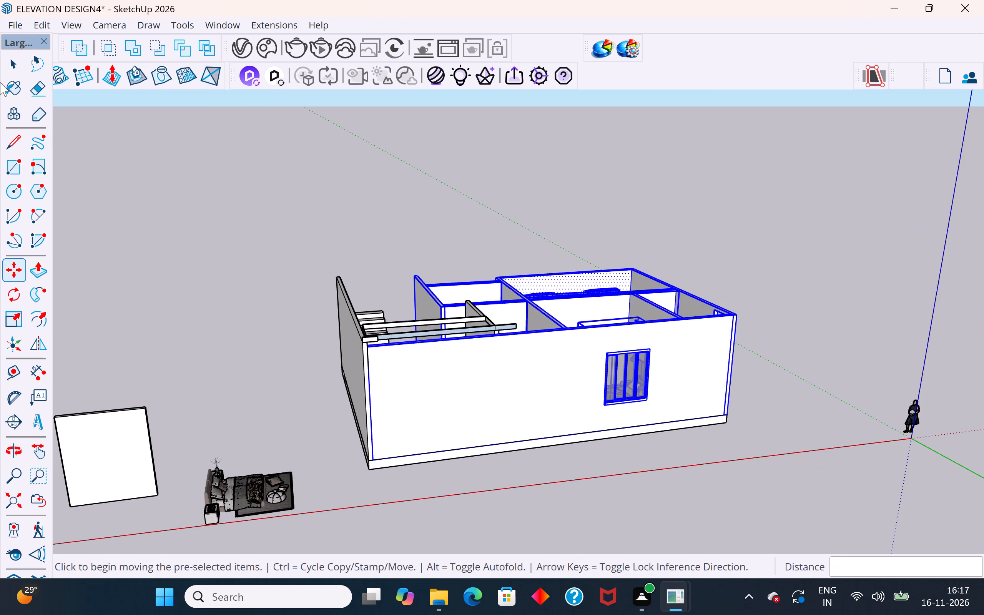
left_click(13, 72)
left_click(218, 254)
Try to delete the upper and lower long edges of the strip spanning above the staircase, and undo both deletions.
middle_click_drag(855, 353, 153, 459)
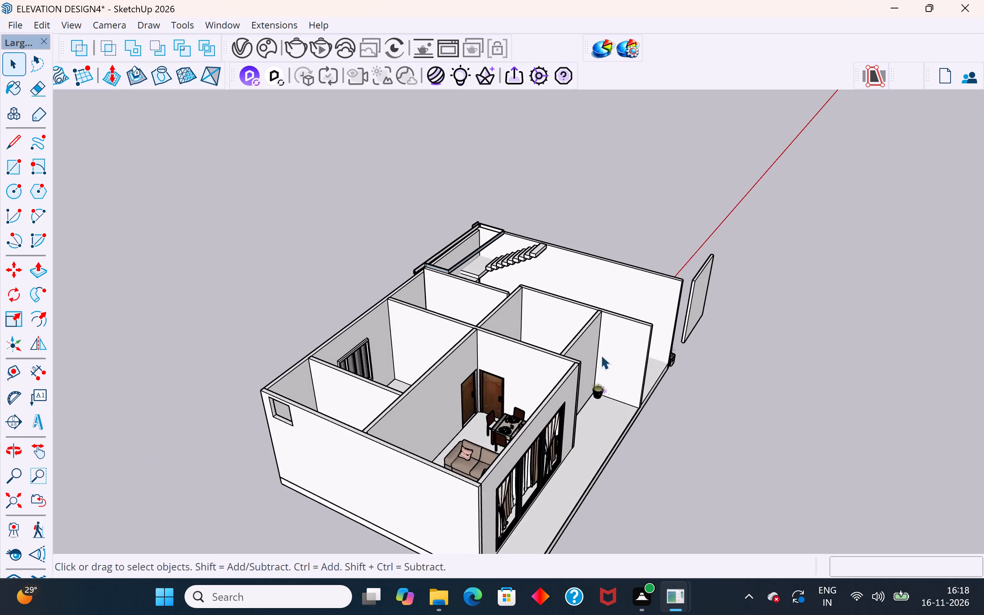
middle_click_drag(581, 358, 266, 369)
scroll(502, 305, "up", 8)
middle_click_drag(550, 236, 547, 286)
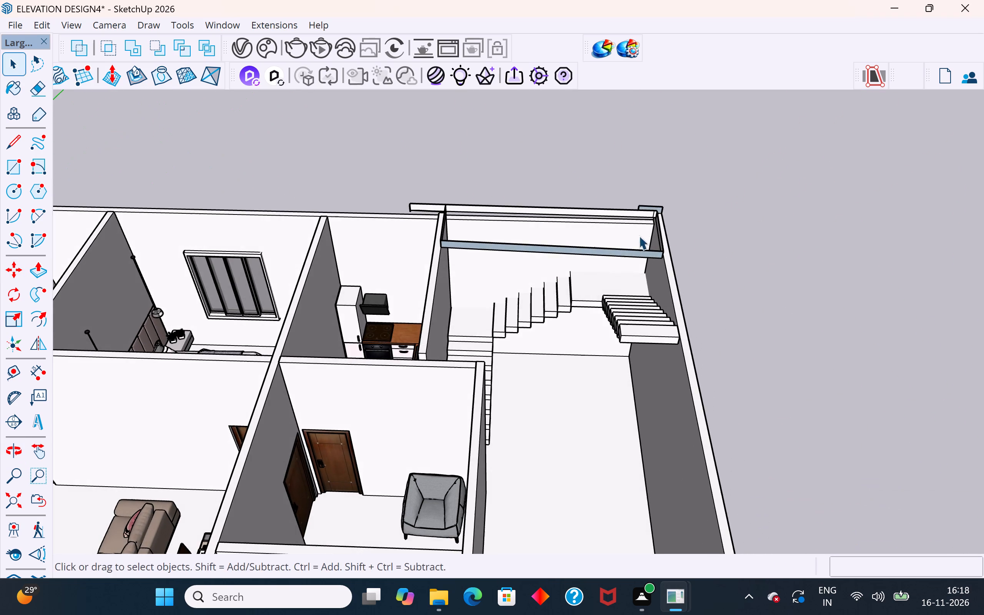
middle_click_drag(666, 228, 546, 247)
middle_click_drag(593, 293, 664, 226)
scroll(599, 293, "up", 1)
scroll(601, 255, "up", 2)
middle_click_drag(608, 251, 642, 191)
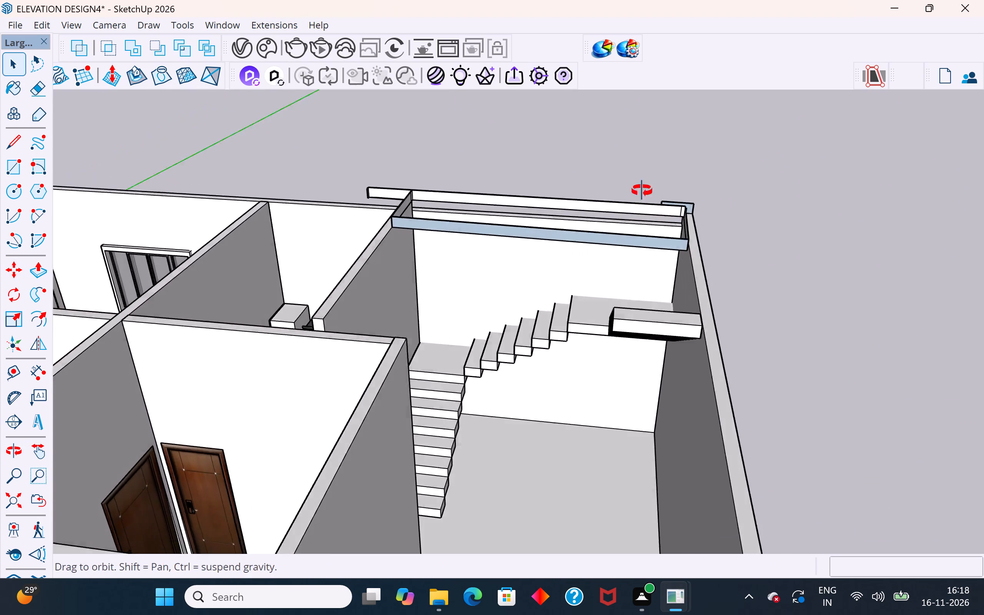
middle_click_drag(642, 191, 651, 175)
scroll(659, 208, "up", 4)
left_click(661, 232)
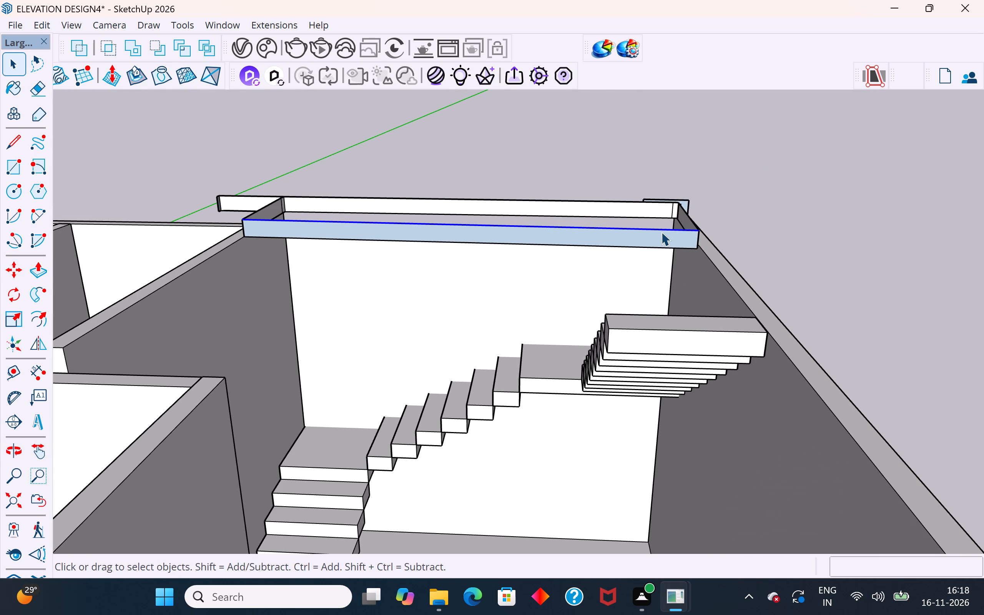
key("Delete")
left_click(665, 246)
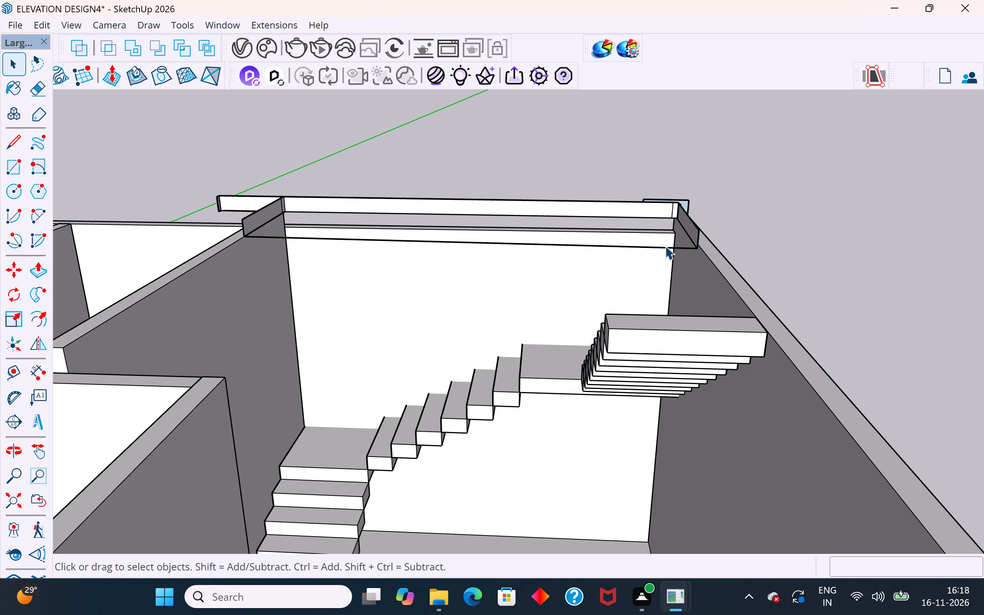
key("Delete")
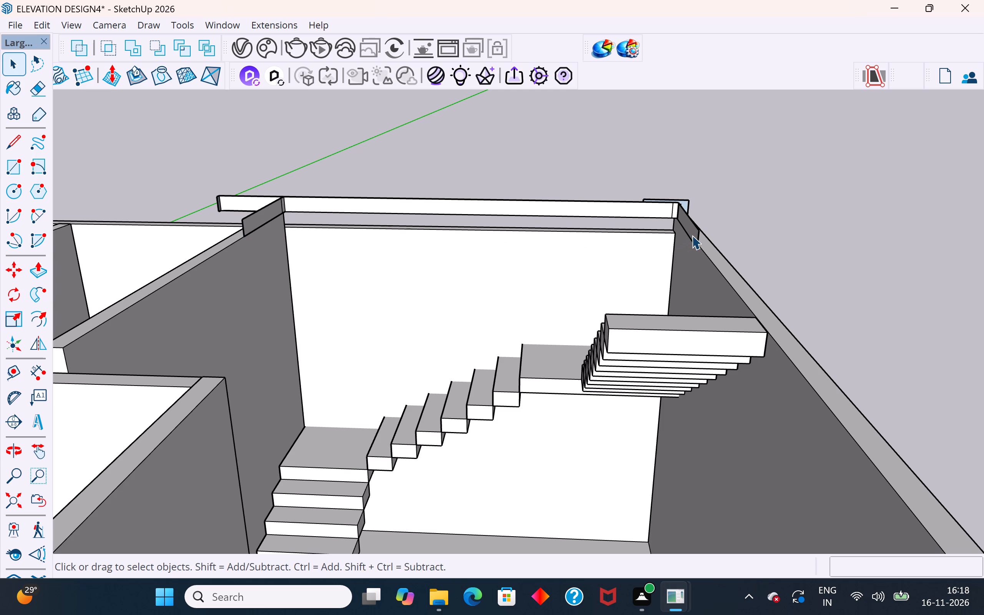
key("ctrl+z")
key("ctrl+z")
Unhide the upper storey's top slab.
scroll(696, 228, "down", 16)
middle_click_drag(630, 314, 829, 234)
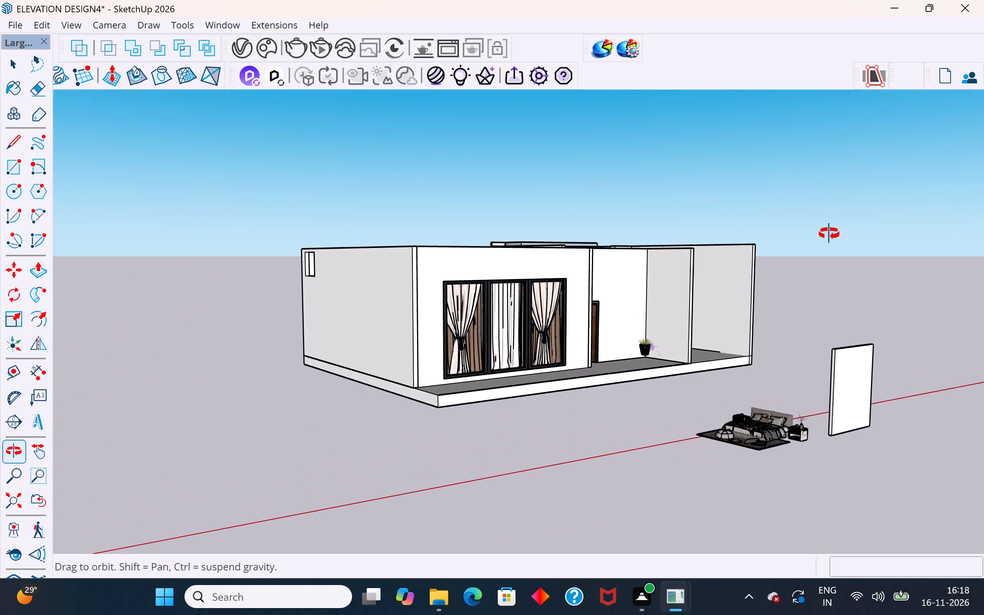
middle_click_drag(829, 234, 823, 258)
left_click(39, 24)
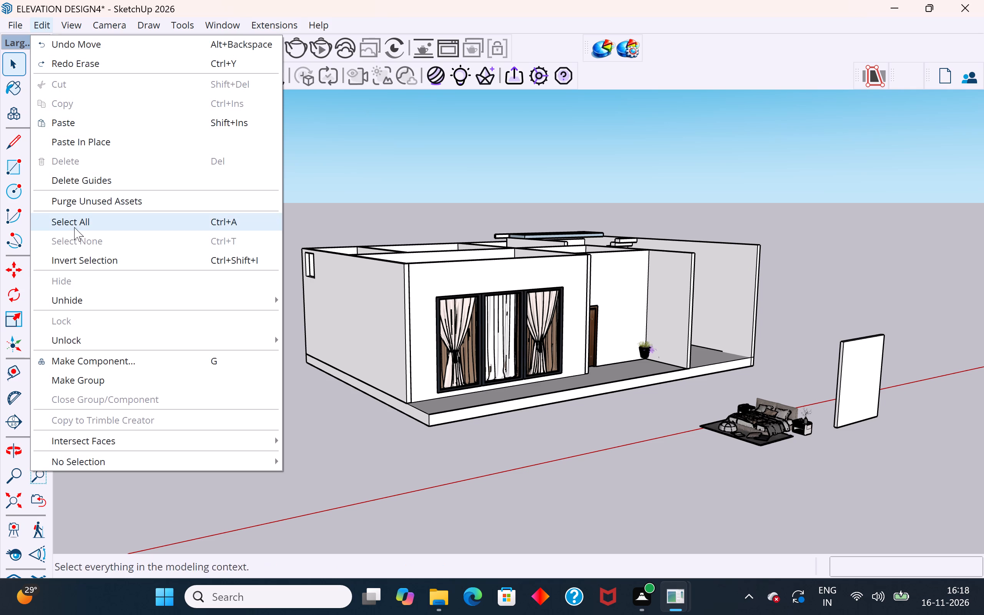
left_click(314, 322)
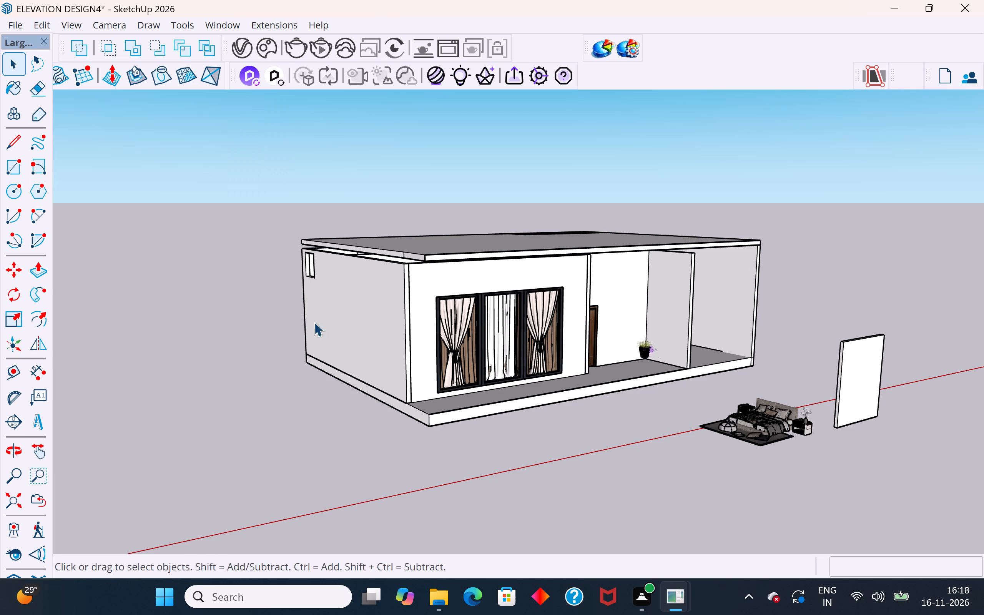
Examine how the top slab meets the wall tops around the outside of the upper storey.
middle_click_drag(555, 358, 715, 363)
scroll(596, 236, "up", 4)
middle_click_drag(528, 286, 585, 341)
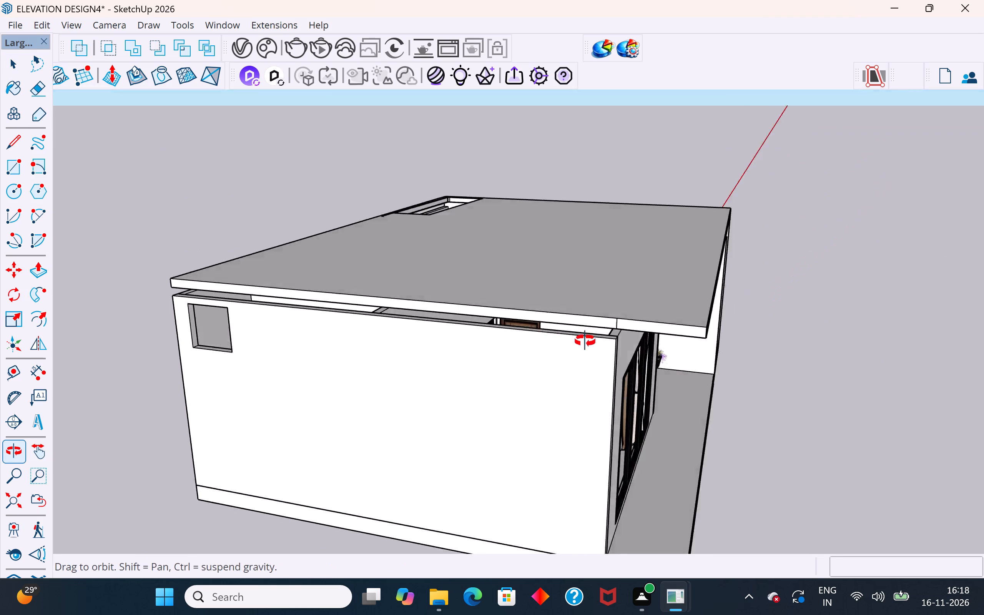
middle_click_drag(585, 341, 643, 405)
middle_click_drag(261, 377, 405, 256)
left_click(493, 193)
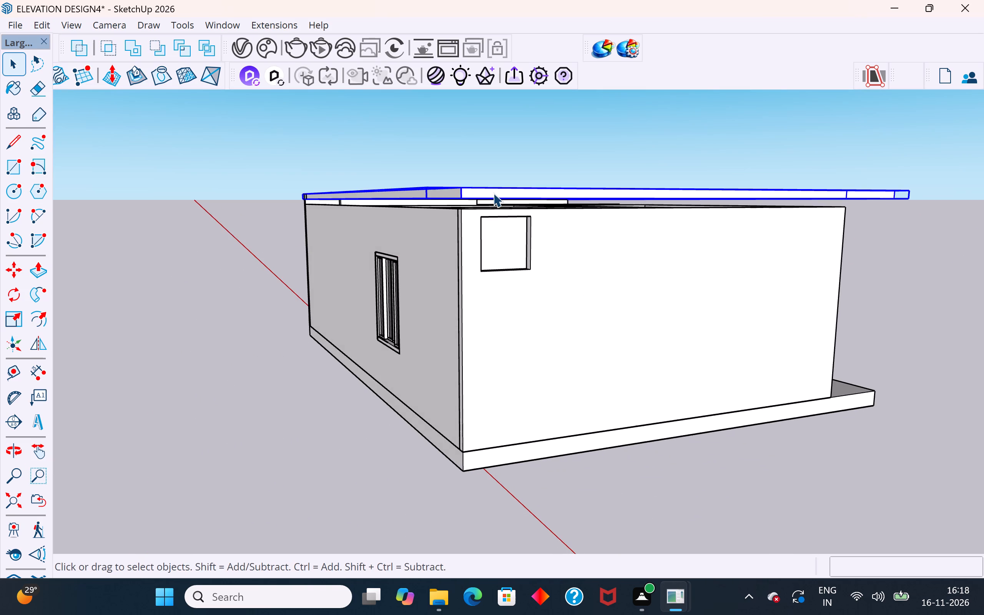
scroll(466, 200, "up", 3)
middle_click_drag(397, 229, 799, 242)
scroll(226, 228, "up", 1)
middle_click_drag(228, 228, 243, 233)
scroll(196, 220, "up", 3)
middle_click_drag(208, 224, 402, 200)
scroll(368, 205, "up", 2)
middle_click_drag(376, 203, 369, 214)
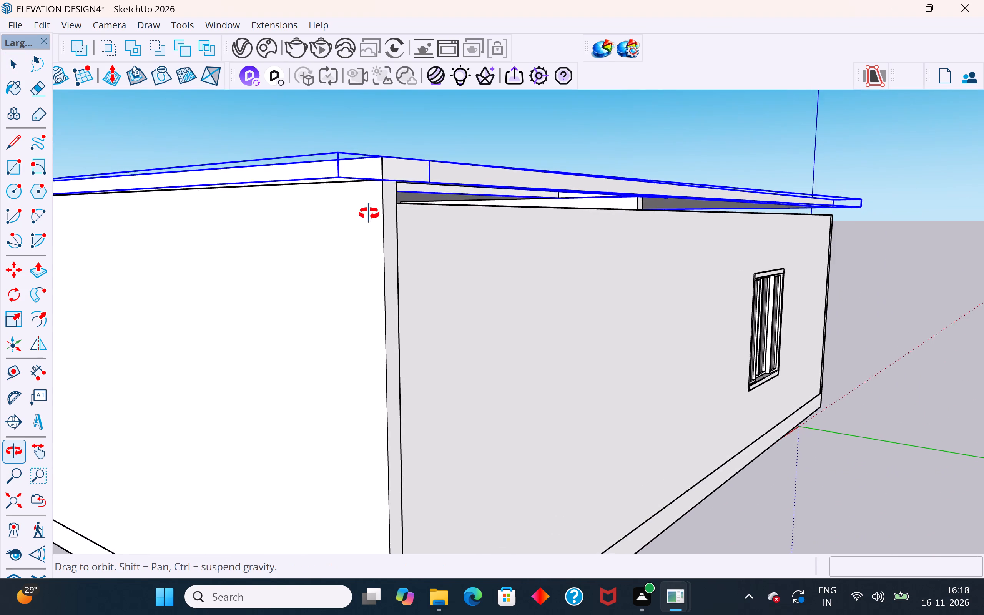
middle_click_drag(369, 214, 280, 230)
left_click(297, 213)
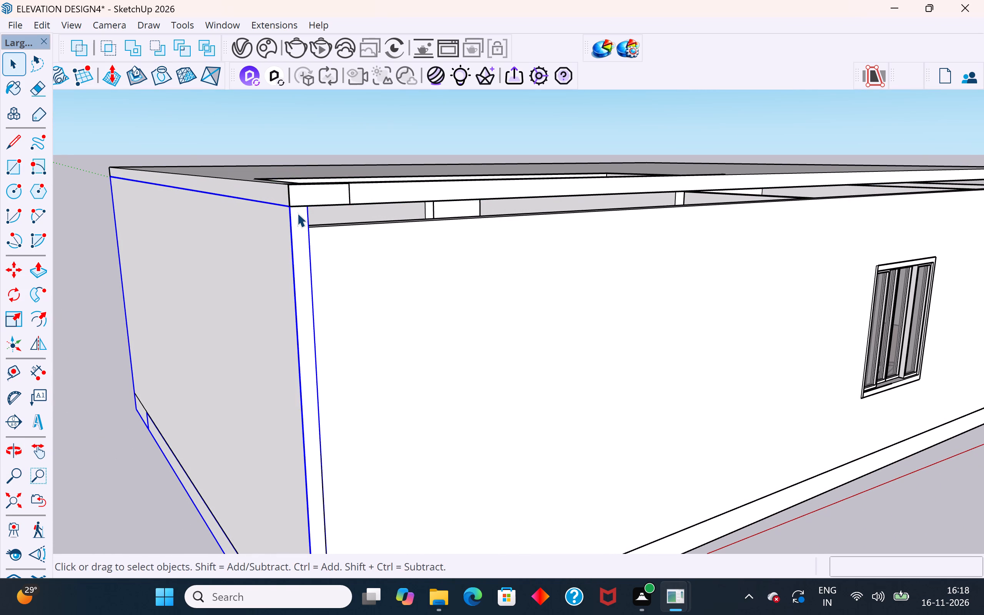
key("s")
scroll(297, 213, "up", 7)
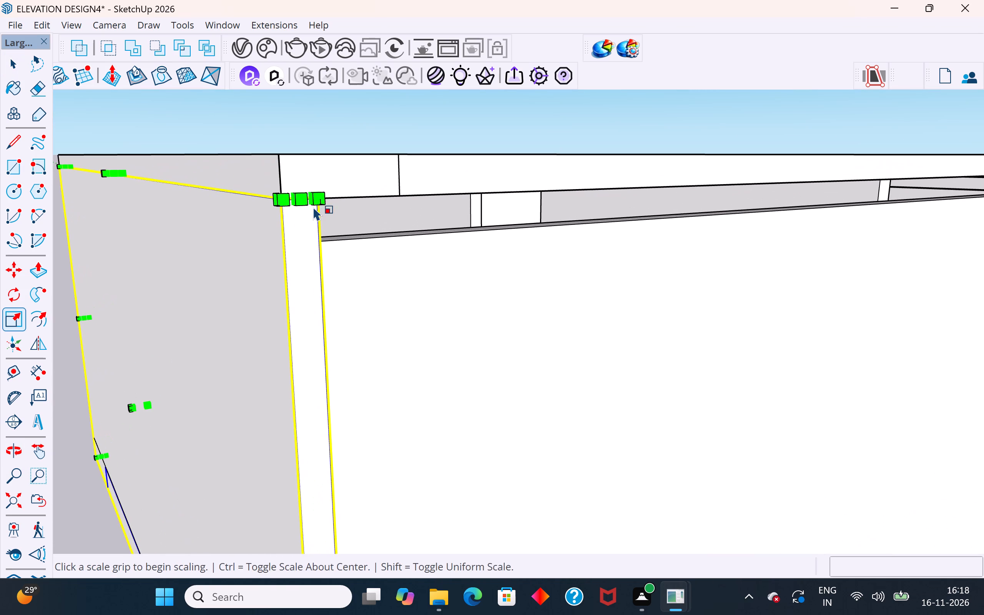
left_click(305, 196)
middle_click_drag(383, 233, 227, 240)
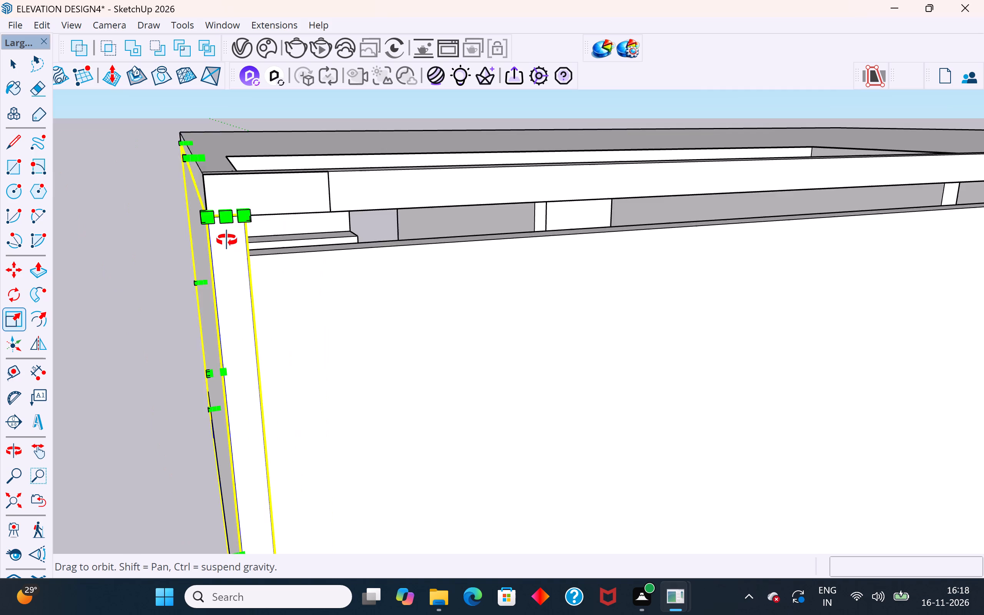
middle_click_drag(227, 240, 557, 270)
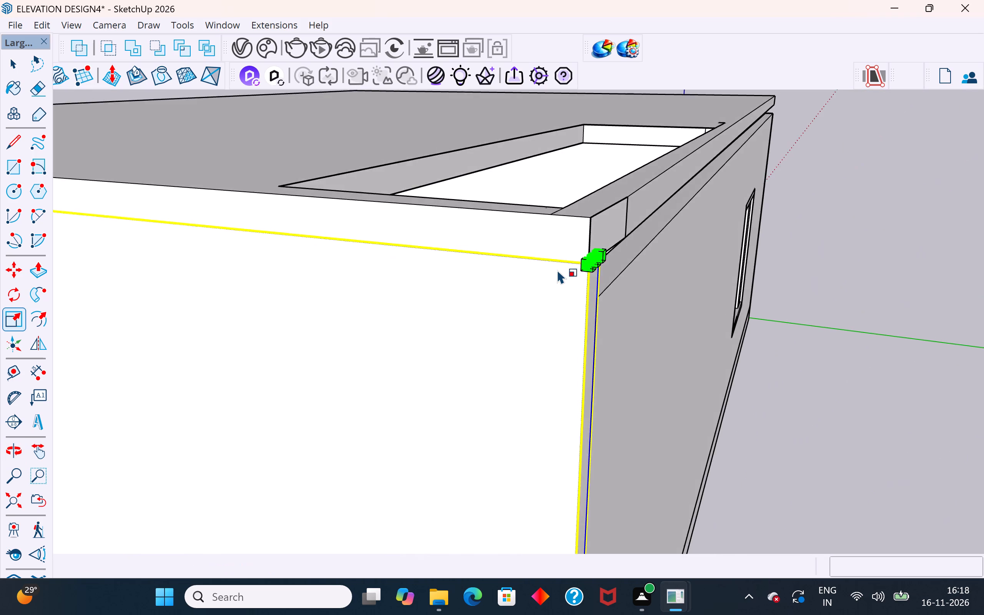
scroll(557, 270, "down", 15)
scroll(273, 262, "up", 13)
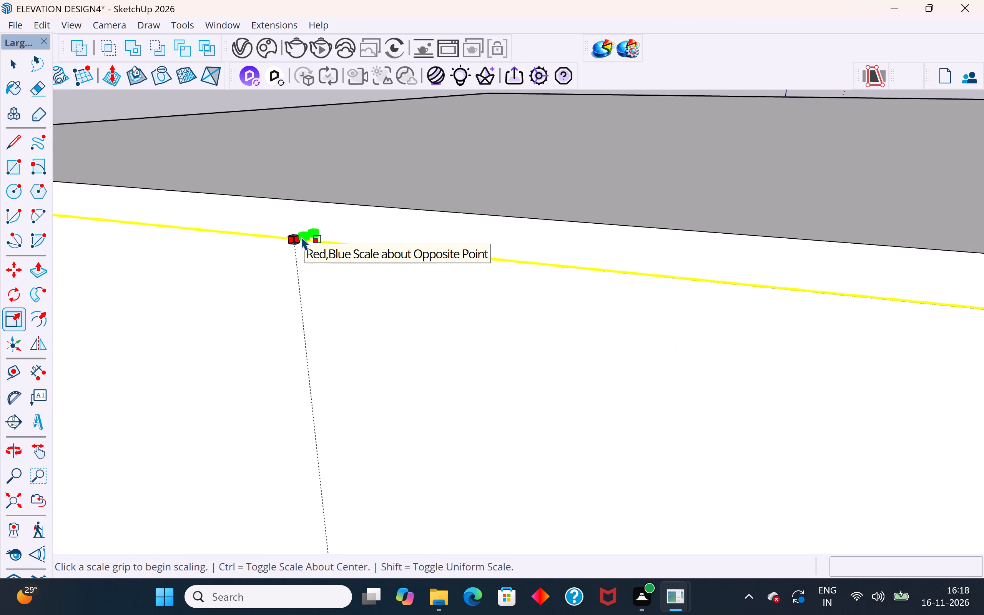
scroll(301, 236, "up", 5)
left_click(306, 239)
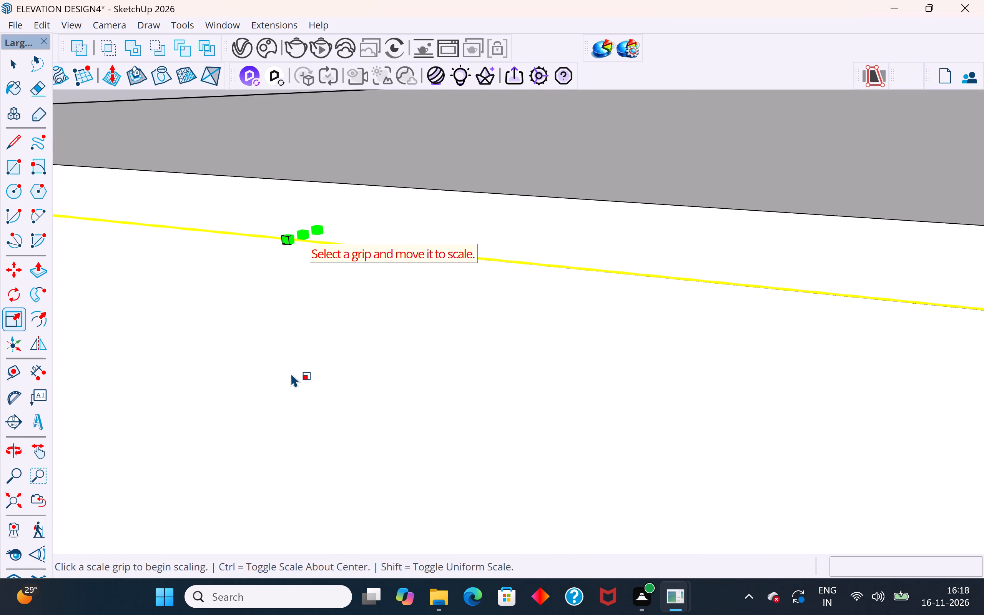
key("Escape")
Scale the end wall beside the staircase from its upper corner grip to about 1.01 in green and 0.97 in blue, and deselect it.
scroll(504, 289, "down", 18)
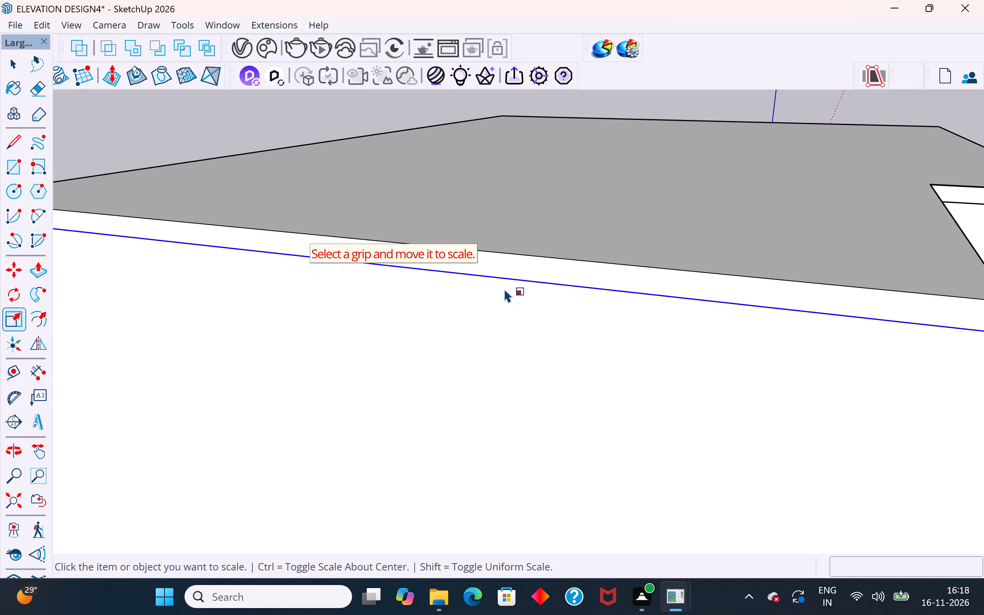
middle_click_drag(670, 335, 172, 285)
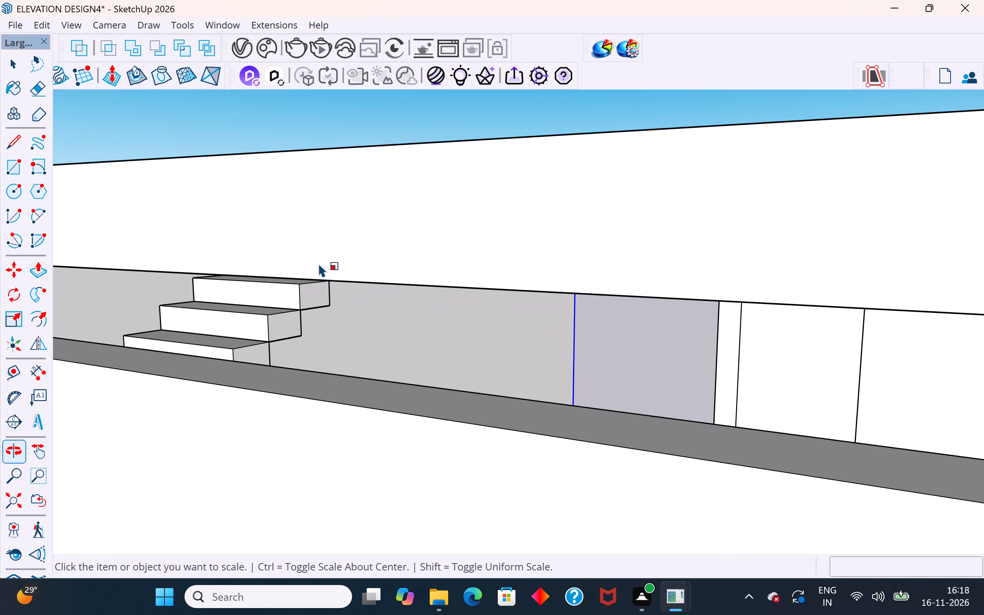
scroll(529, 219, "down", 12)
middle_click_drag(408, 299, 584, 336)
scroll(679, 313, "down", 11)
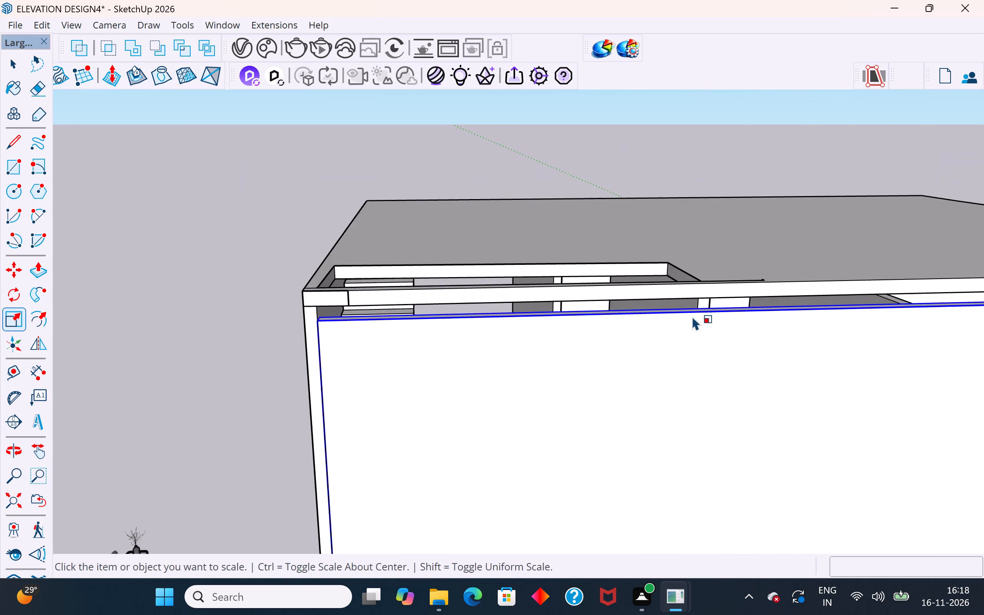
scroll(692, 316, "down", 6)
middle_click_drag(468, 327, 580, 312)
left_click(526, 306)
scroll(529, 303, "up", 2)
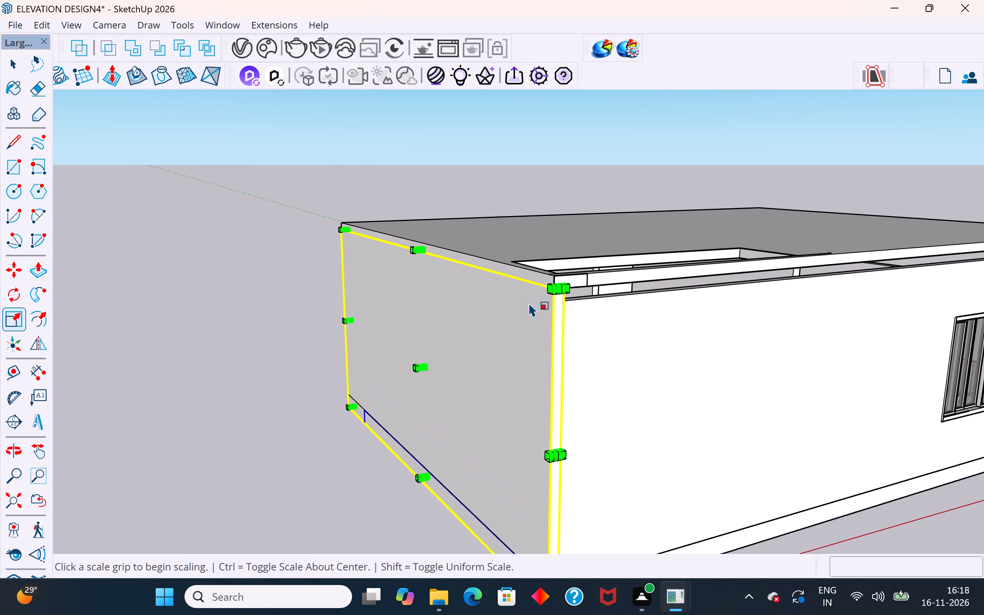
scroll(529, 303, "up", 14)
left_click(572, 284)
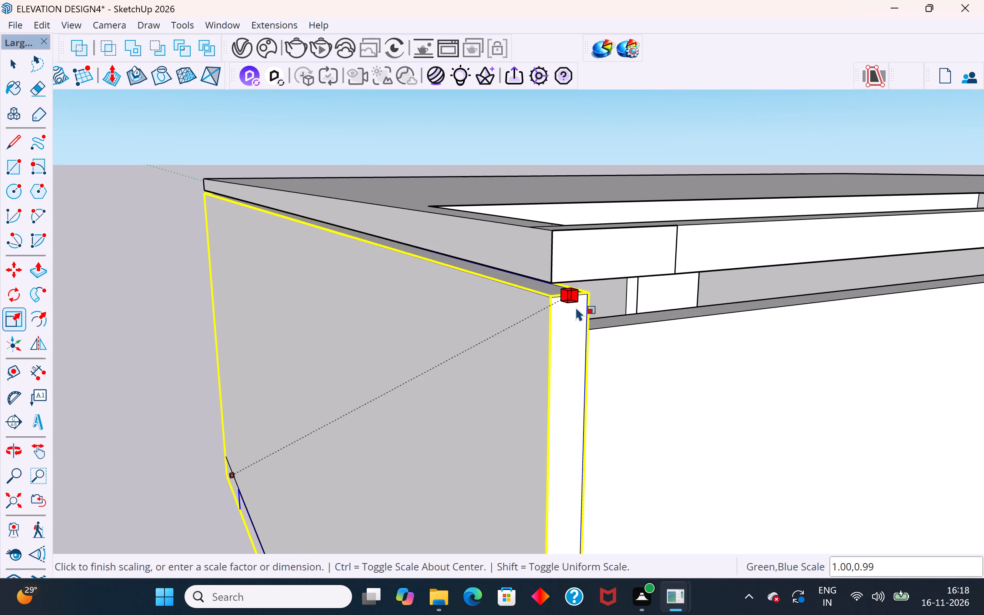
left_click(584, 332)
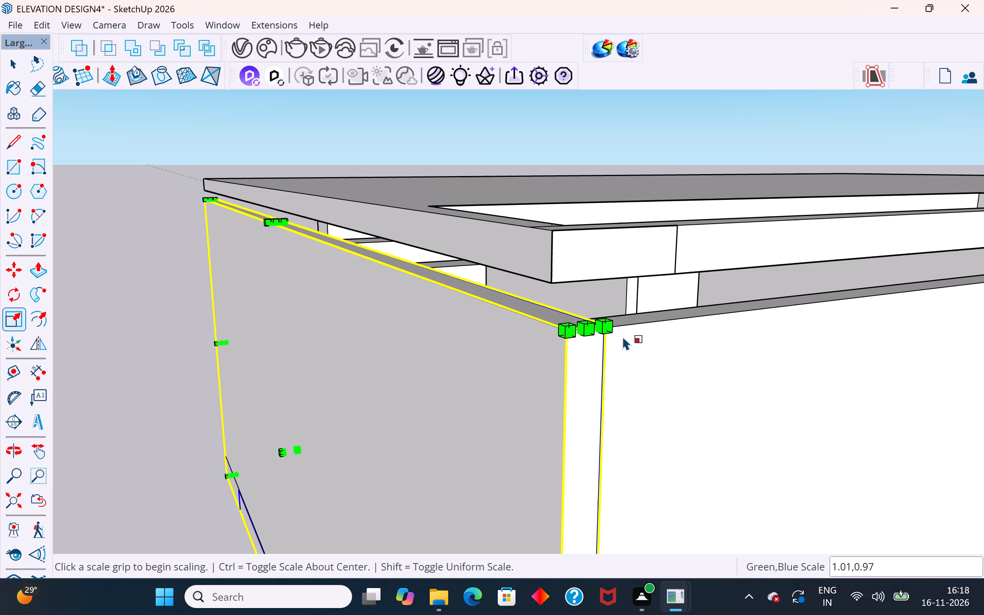
middle_click_drag(630, 337, 519, 344)
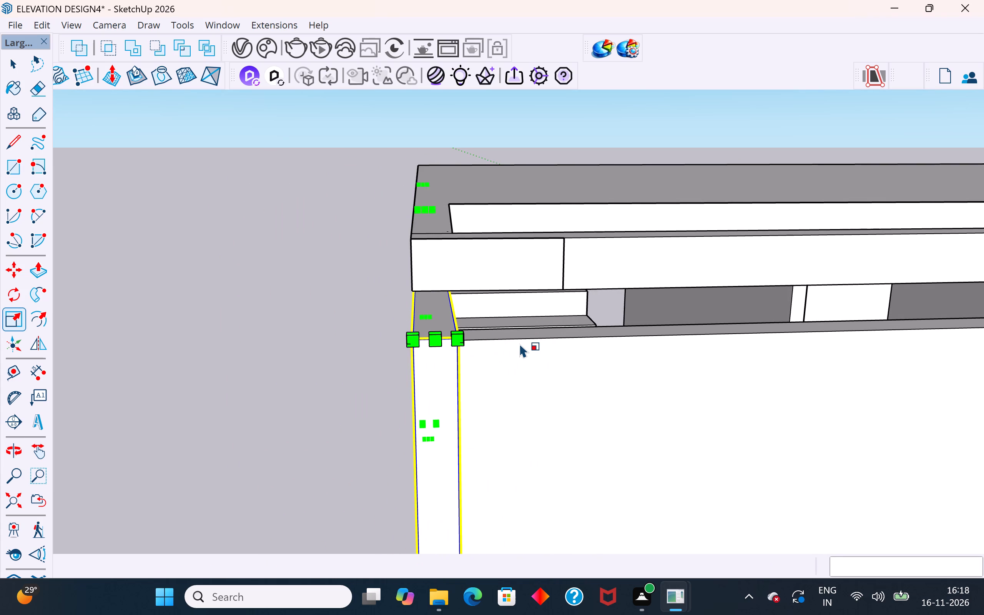
left_click(7, 56)
left_click(261, 307)
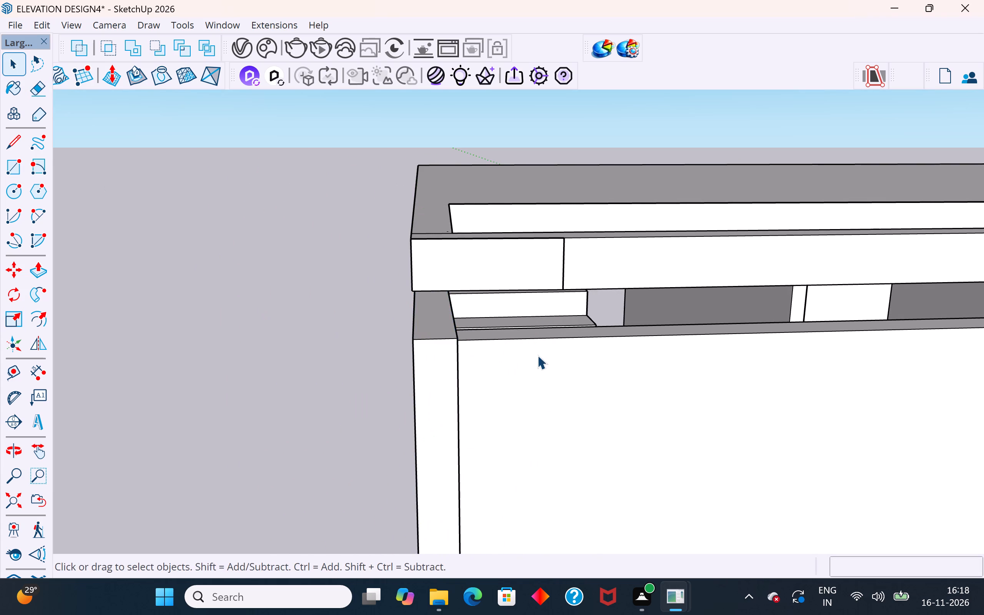
Push the end wall's top face down about 1 1/8", level with the top of the adjoining long wall.
scroll(537, 355, "down", 4)
middle_click_drag(564, 357, 581, 299)
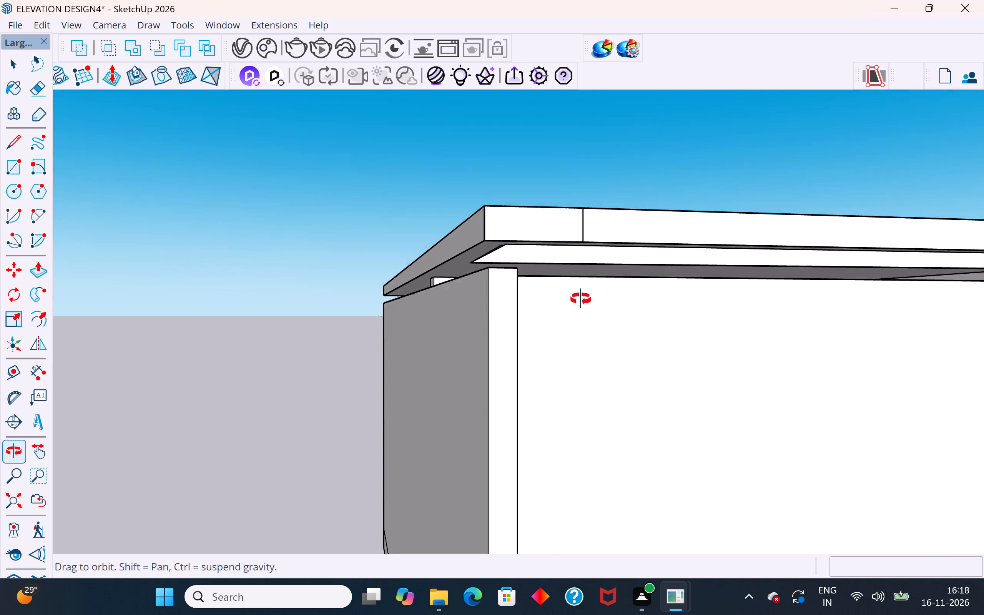
middle_click_drag(581, 299, 550, 319)
scroll(496, 310, "up", 8)
middle_click_drag(461, 296, 449, 294)
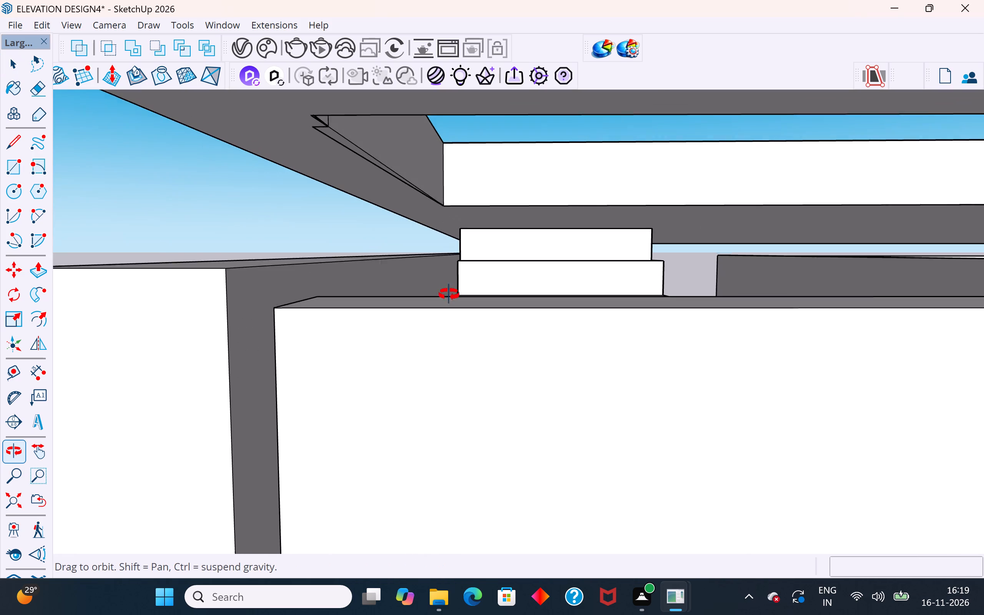
middle_click_drag(449, 294, 449, 295)
left_click(267, 267)
double_click(280, 276)
left_click(293, 272)
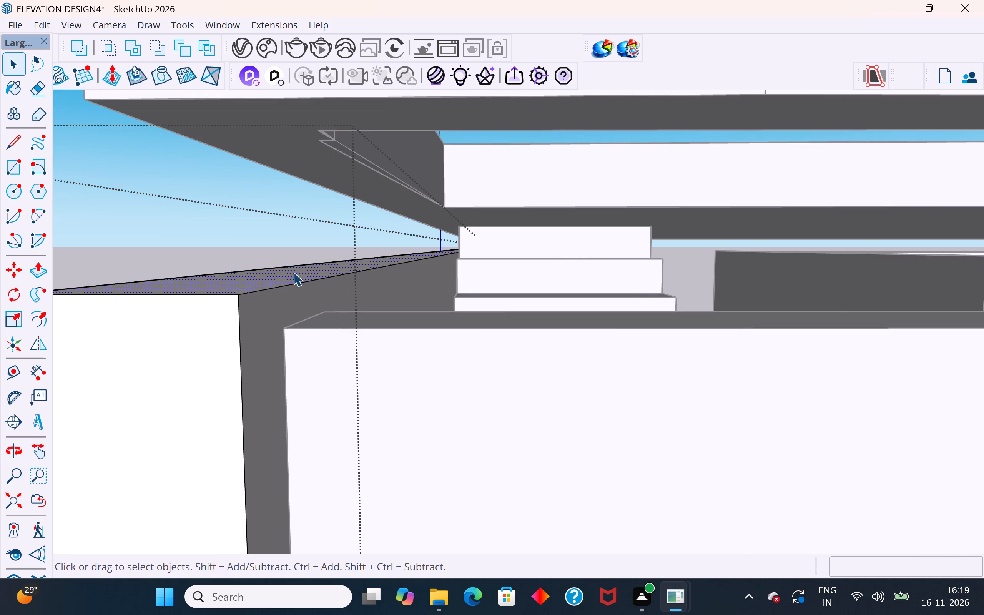
left_click(40, 269)
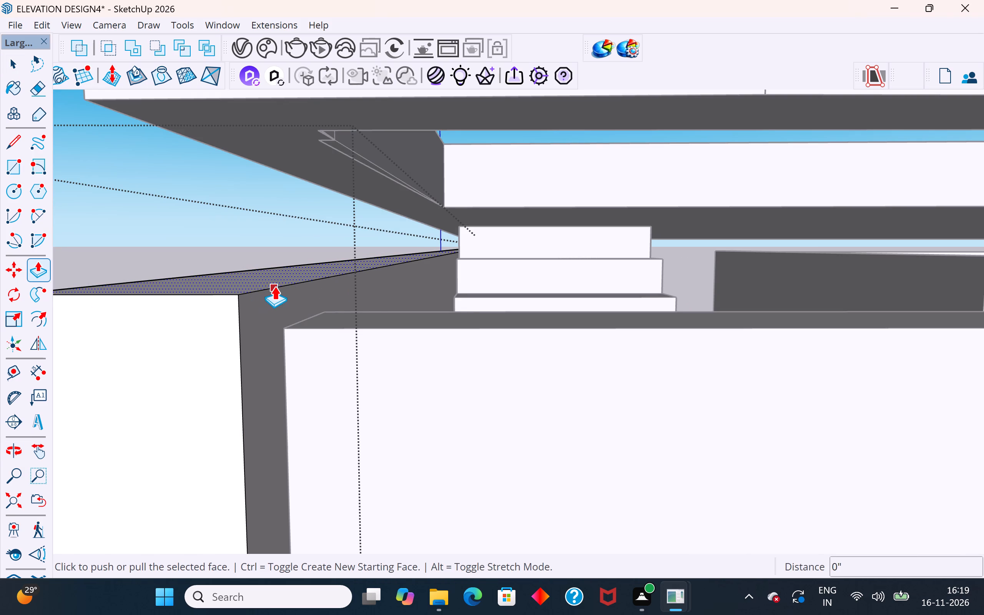
left_click(274, 286)
left_click(288, 327)
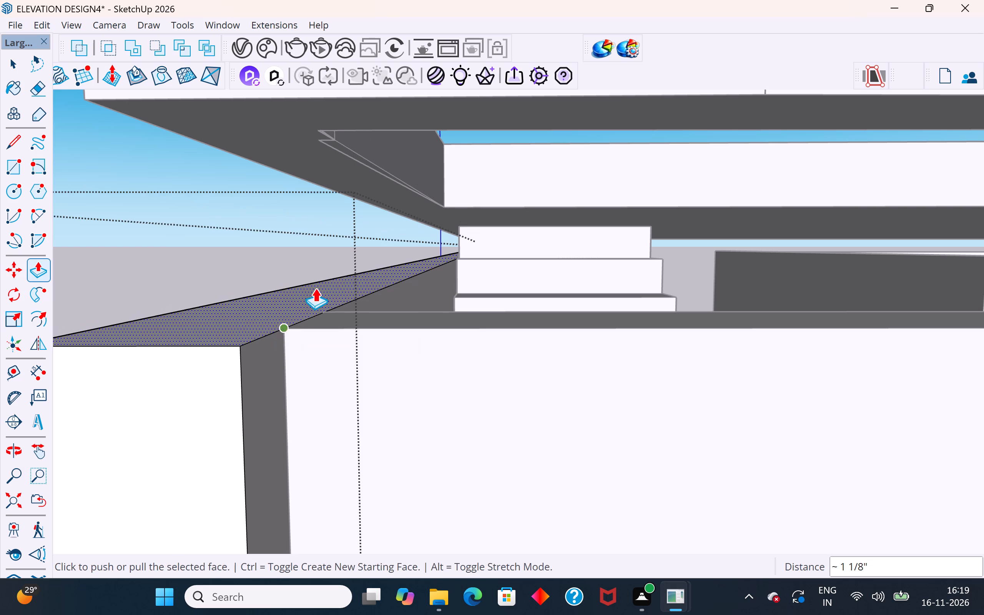
scroll(347, 258, "down", 19)
middle_click_drag(336, 296, 332, 361)
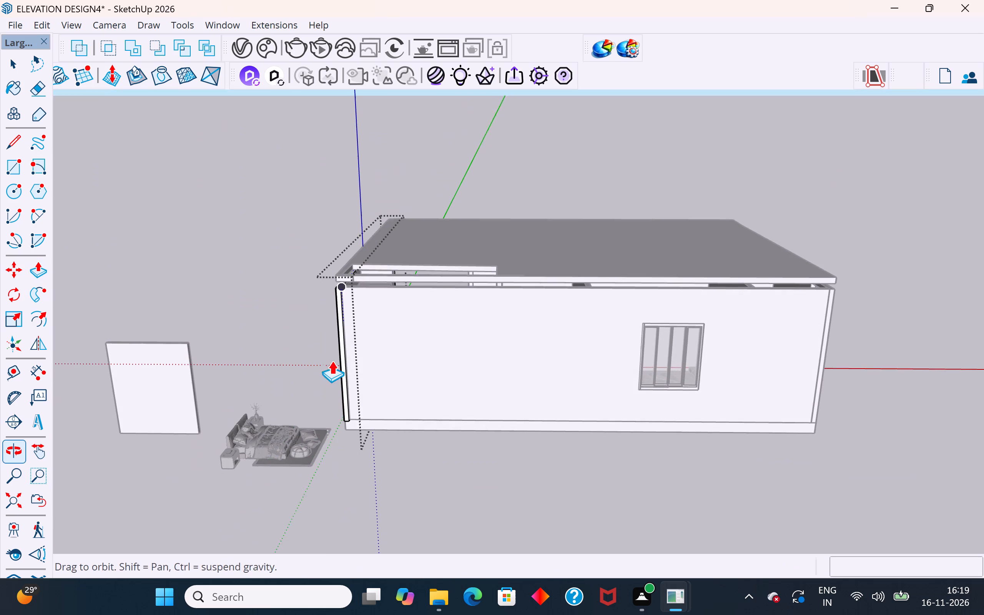
left_click(16, 64)
left_click(230, 239)
Push the end wall's narrow vertical face back about 3 1/2", flush with the adjoining long wall.
scroll(379, 364, "up", 5)
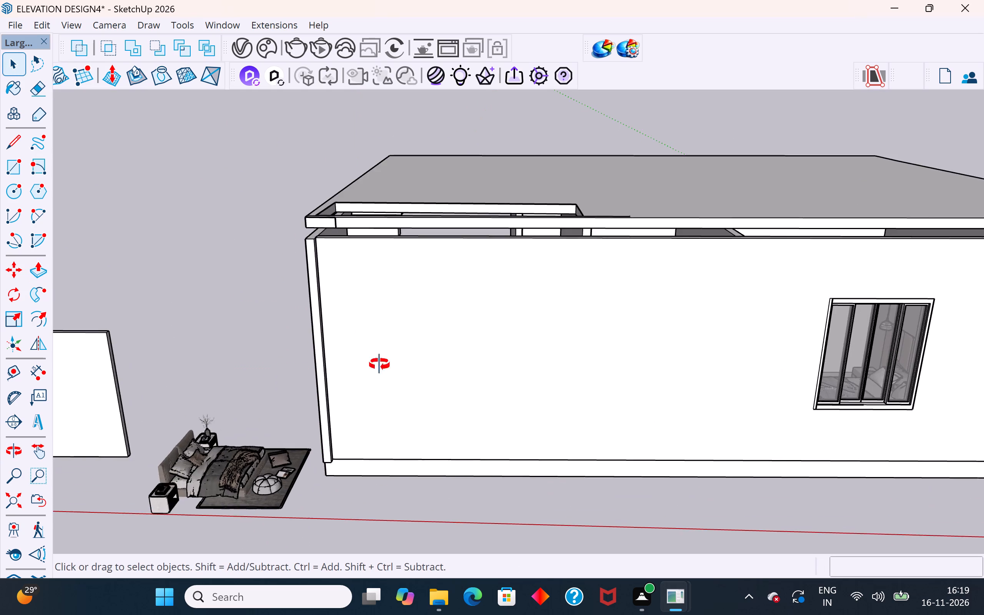
middle_click_drag(379, 364, 469, 364)
scroll(421, 296, "up", 2)
middle_click_drag(417, 294, 281, 316)
scroll(304, 272, "up", 8)
middle_click_drag(308, 242, 258, 246)
scroll(248, 244, "up", 3)
left_click(249, 234)
double_click(250, 230)
left_click(247, 222)
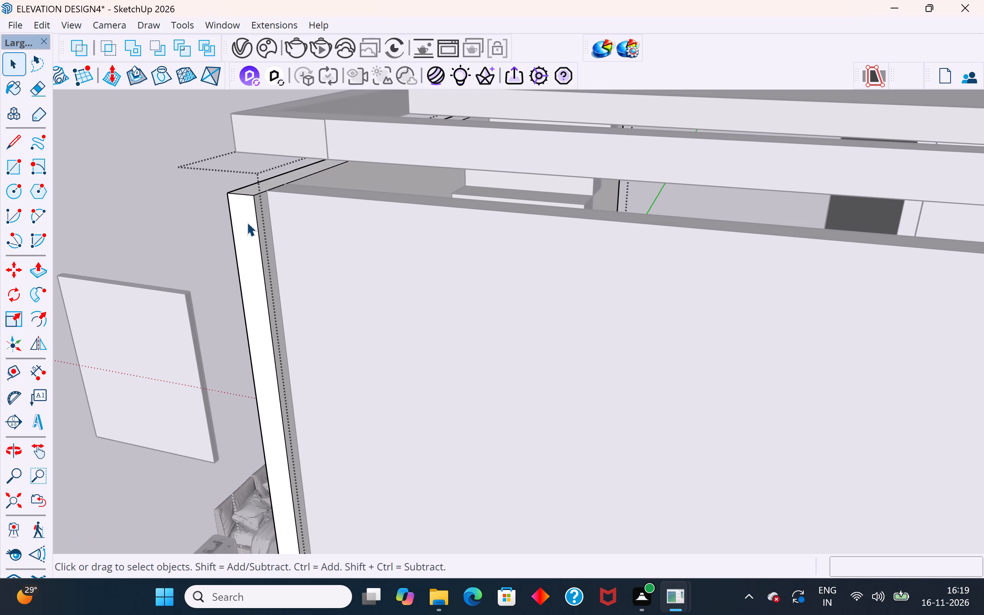
left_click(38, 273)
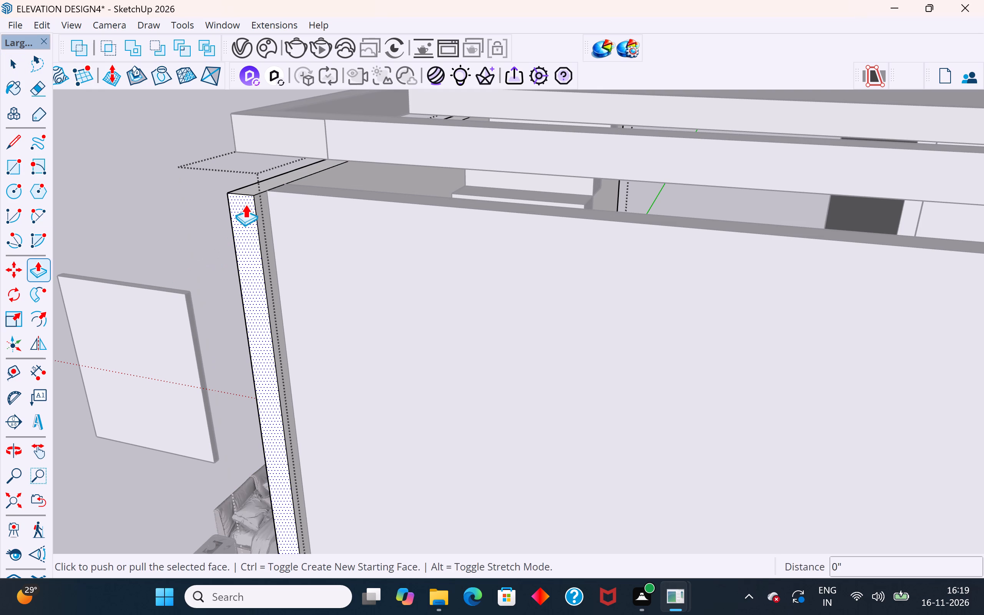
left_click(251, 199)
left_click(269, 191)
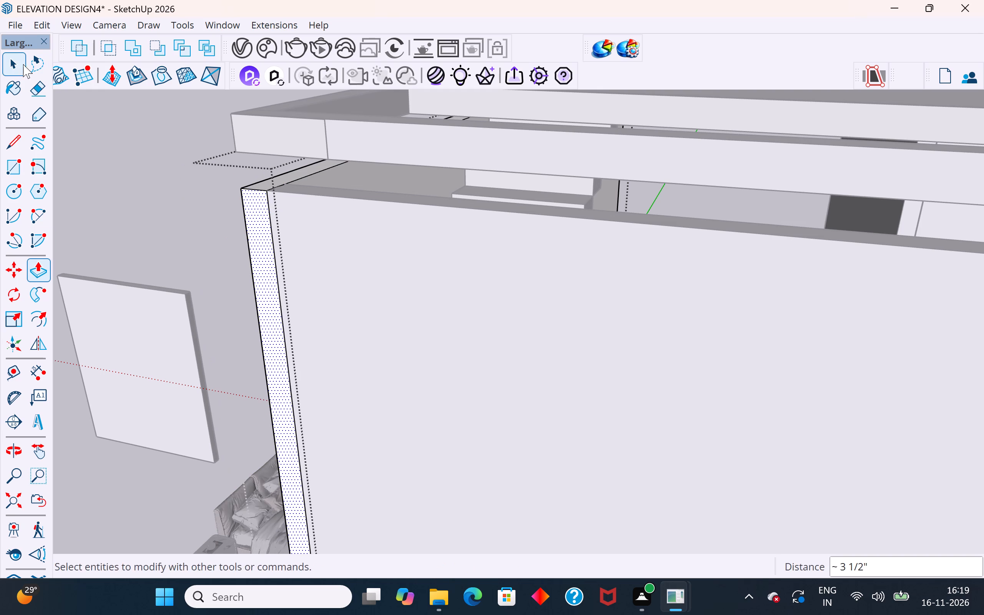
left_click(17, 64)
left_click(189, 192)
Examine how the end wall meets the floor slab at its base corner and around the outside of the storey.
scroll(534, 202, "down", 10)
middle_click_drag(530, 334, 775, 377)
scroll(535, 437, "up", 20)
scroll(535, 437, "up", 1)
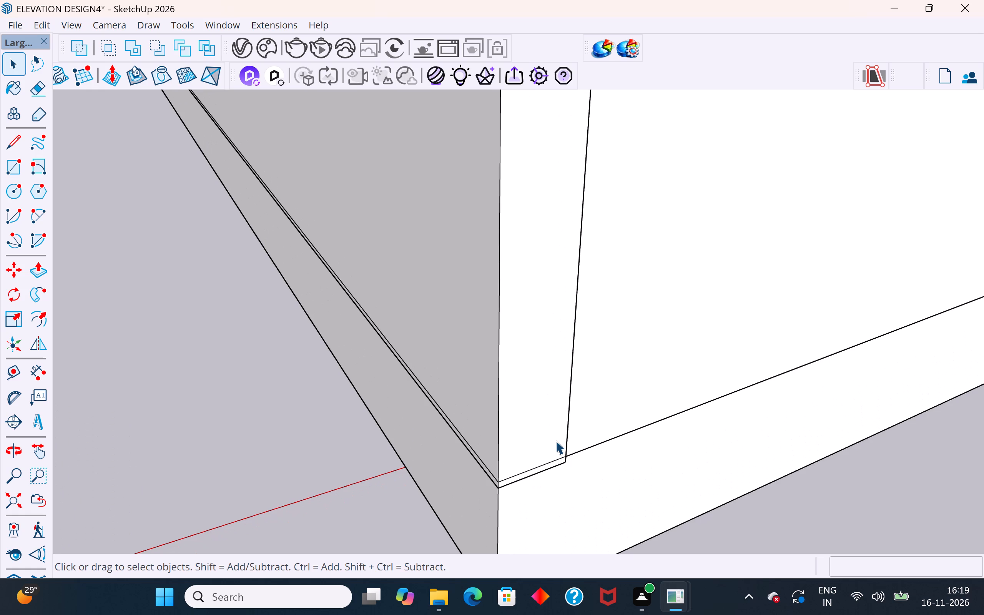
left_click(555, 440)
scroll(550, 459, "up", 1)
middle_click_drag(550, 459, 555, 250)
scroll(555, 250, "up", 1)
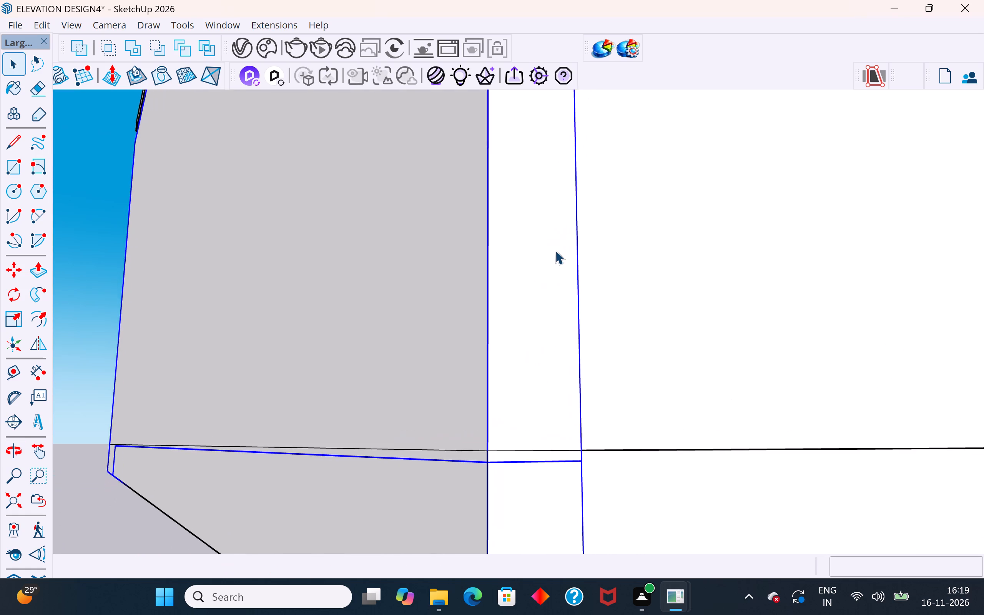
scroll(555, 251, "down", 9)
middle_click_drag(546, 352, 608, 440)
scroll(610, 441, "down", 2)
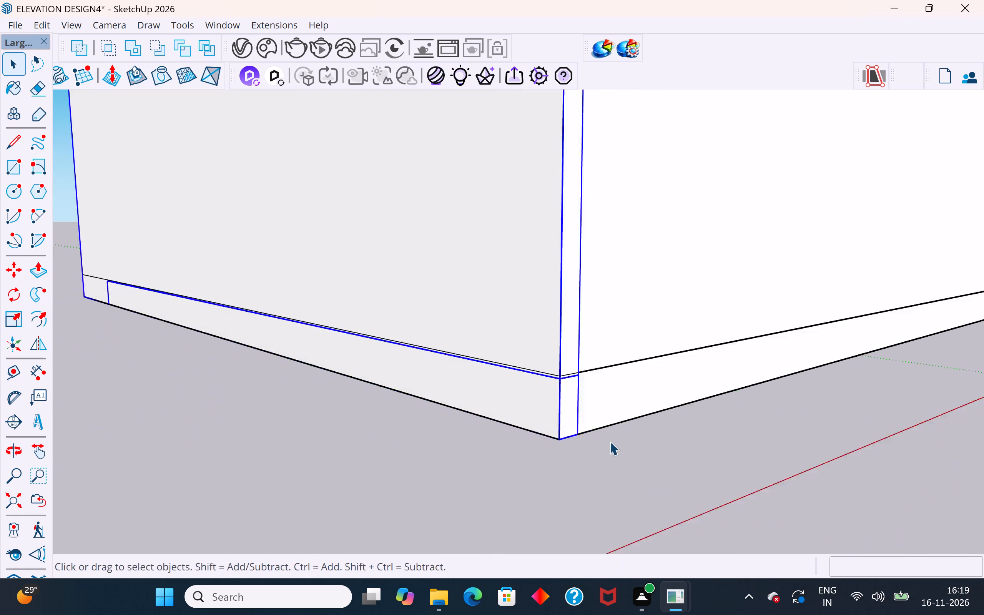
scroll(610, 441, "down", 10)
middle_click_drag(565, 430, 834, 450)
middle_click_drag(517, 327, 738, 292)
scroll(505, 304, "up", 3)
middle_click_drag(539, 298, 658, 306)
left_click(756, 294)
scroll(577, 301, "up", 3)
middle_click_drag(587, 285, 618, 273)
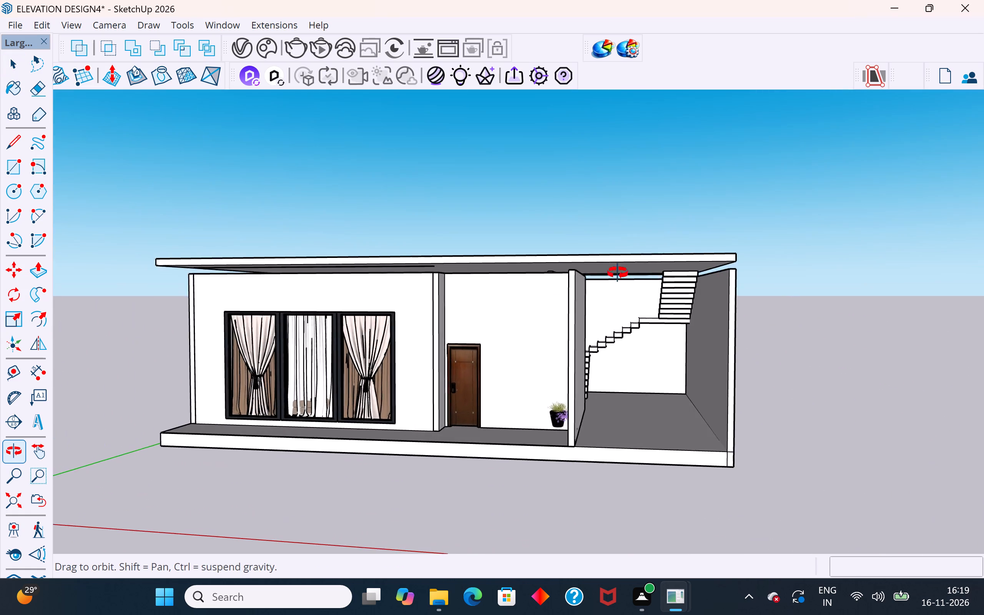
Move the top slab down 6" from its lower corner onto the wall tops, and clear the selection.
middle_click_drag(618, 273, 319, 329)
scroll(724, 365, "up", 4)
scroll(715, 283, "up", 2)
left_click(725, 267)
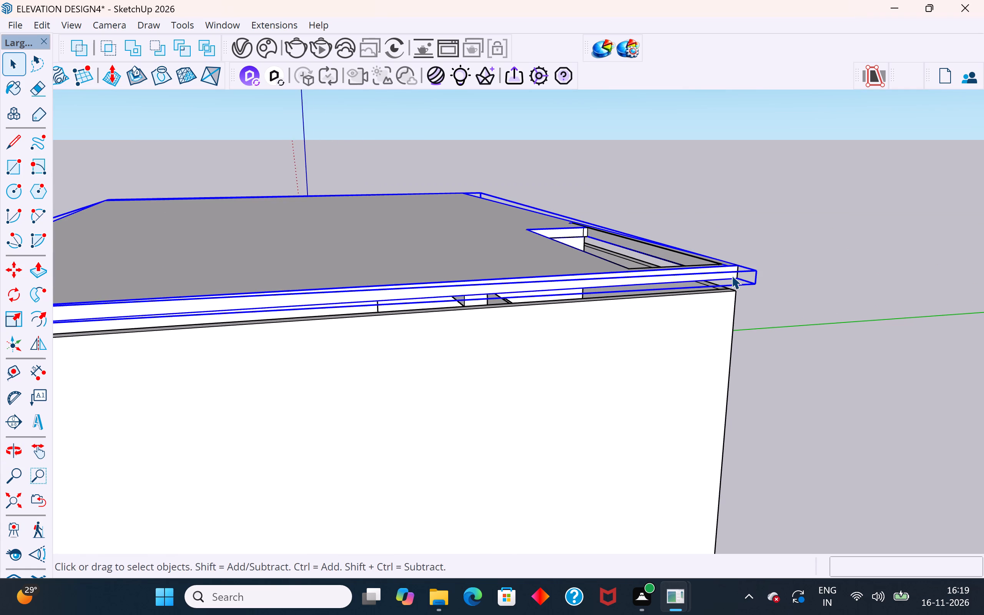
scroll(734, 278, "up", 9)
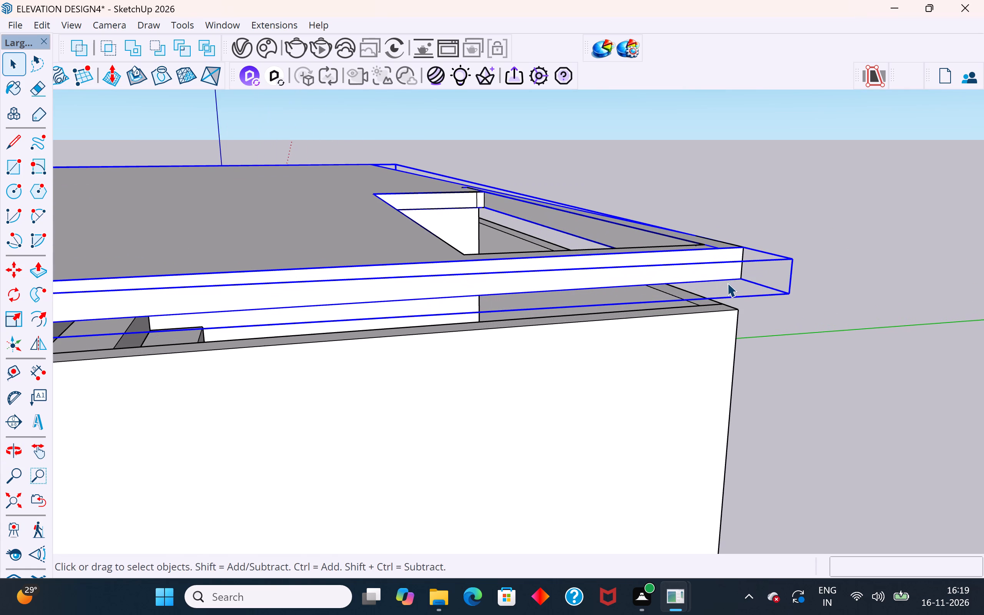
key("m")
left_click(738, 281)
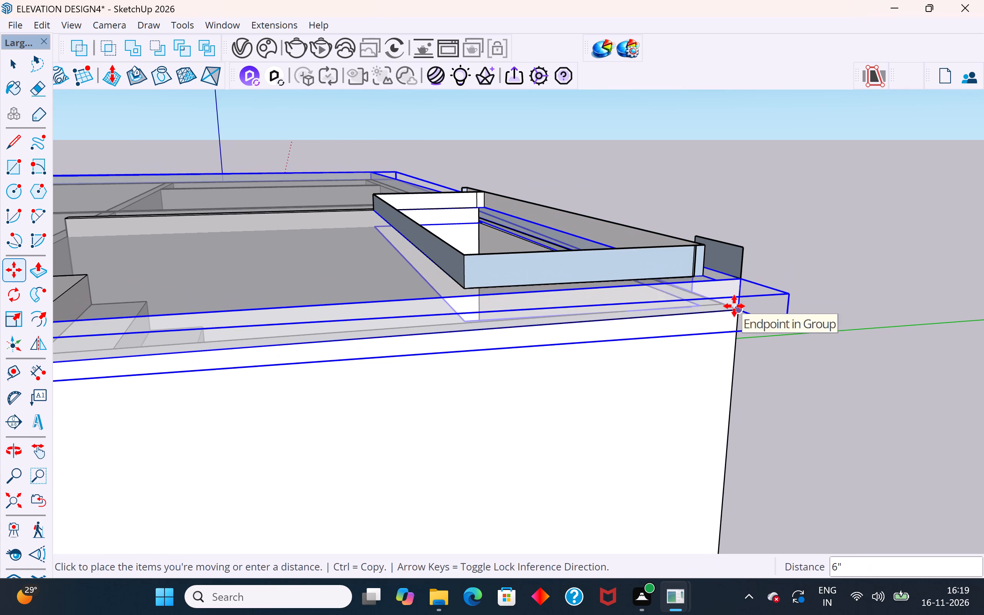
left_click(734, 306)
middle_click_drag(825, 332, 774, 341)
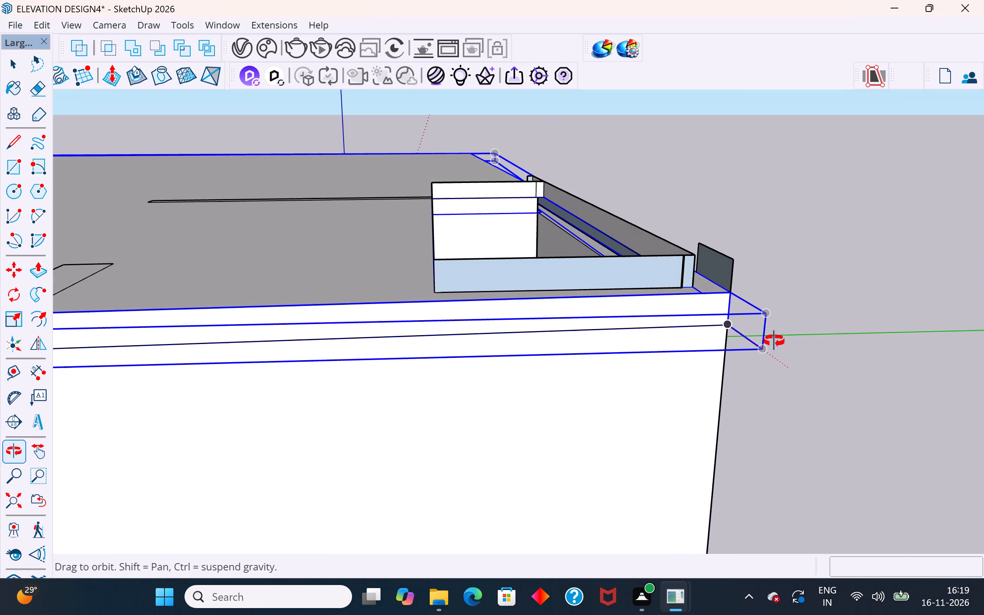
middle_click_drag(774, 341, 895, 338)
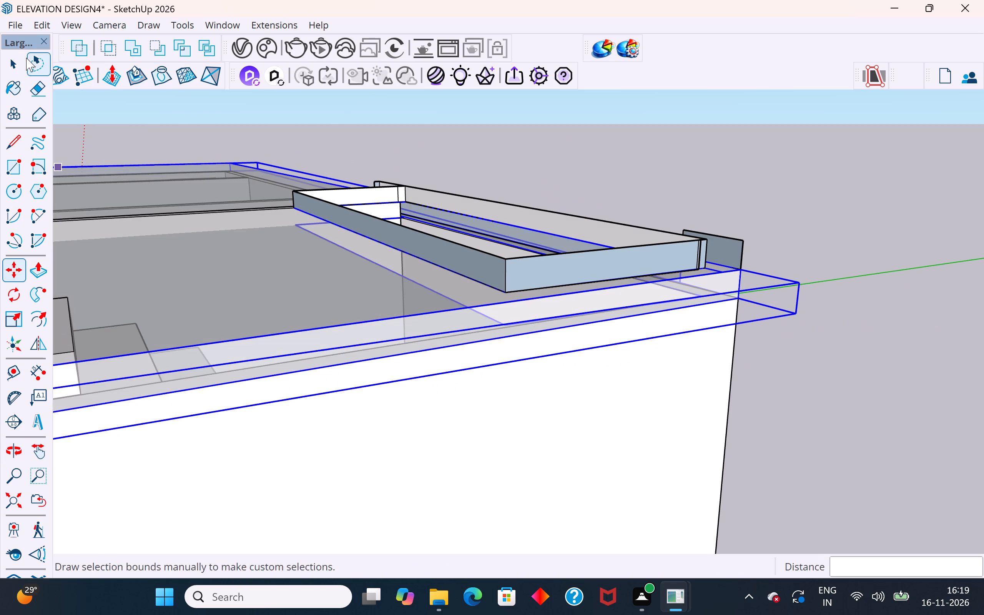
left_click(12, 59)
left_click(509, 159)
Move the loose face at the top slab's corner down 6" to close the slab edge, and clear the selection.
middle_click_drag(588, 298, 118, 310)
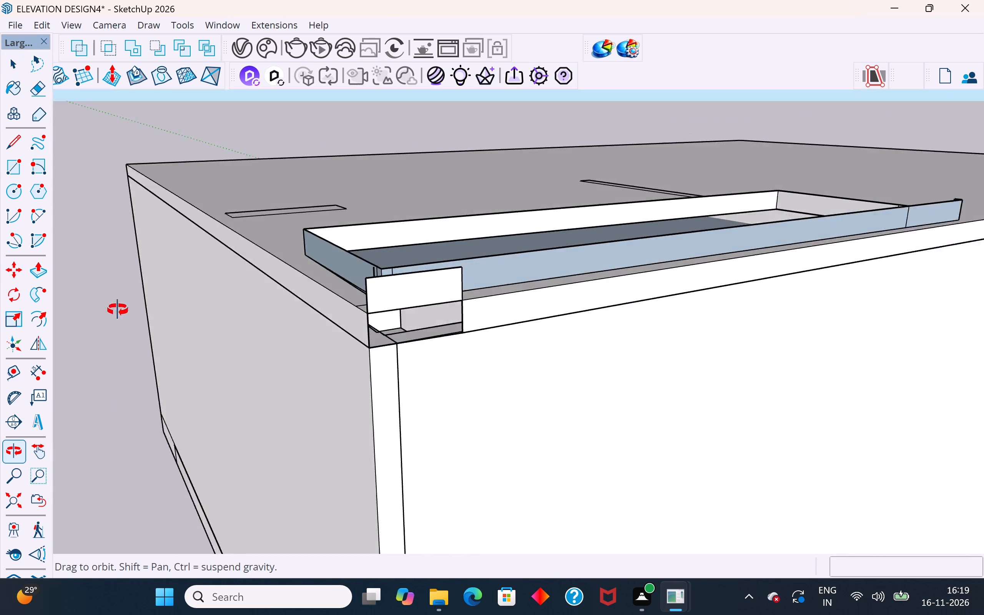
middle_click_drag(118, 310, 141, 385)
middle_click_drag(355, 347, 445, 308)
scroll(501, 339, "up", 2)
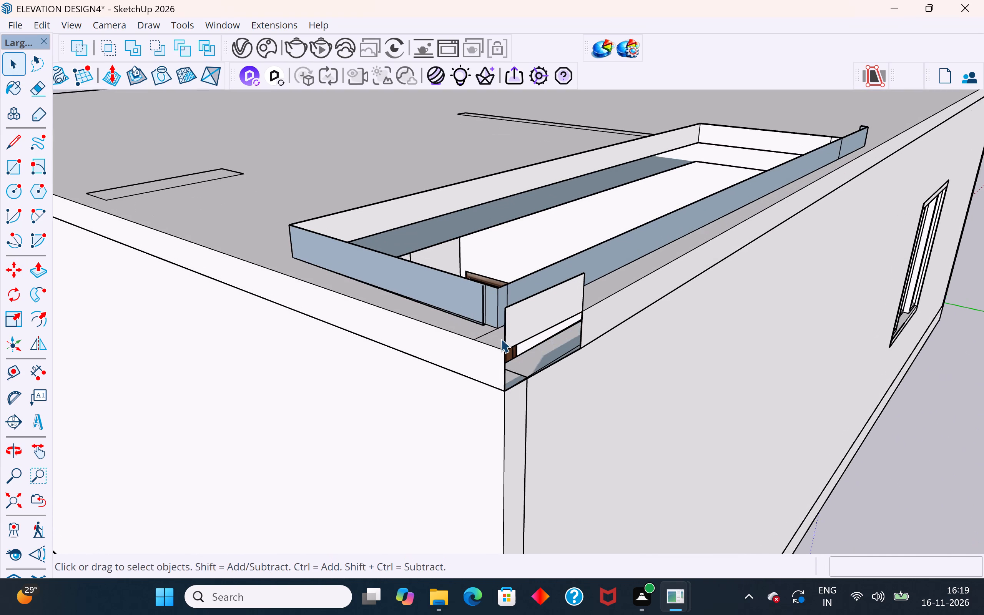
scroll(501, 339, "up", 1)
left_click(536, 320)
triple_click(536, 320)
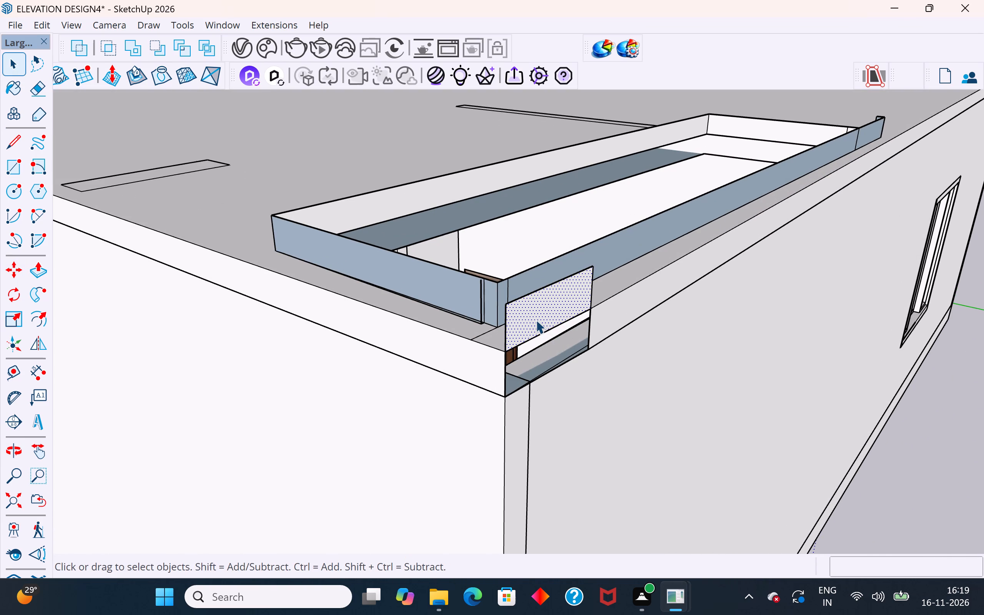
key("m")
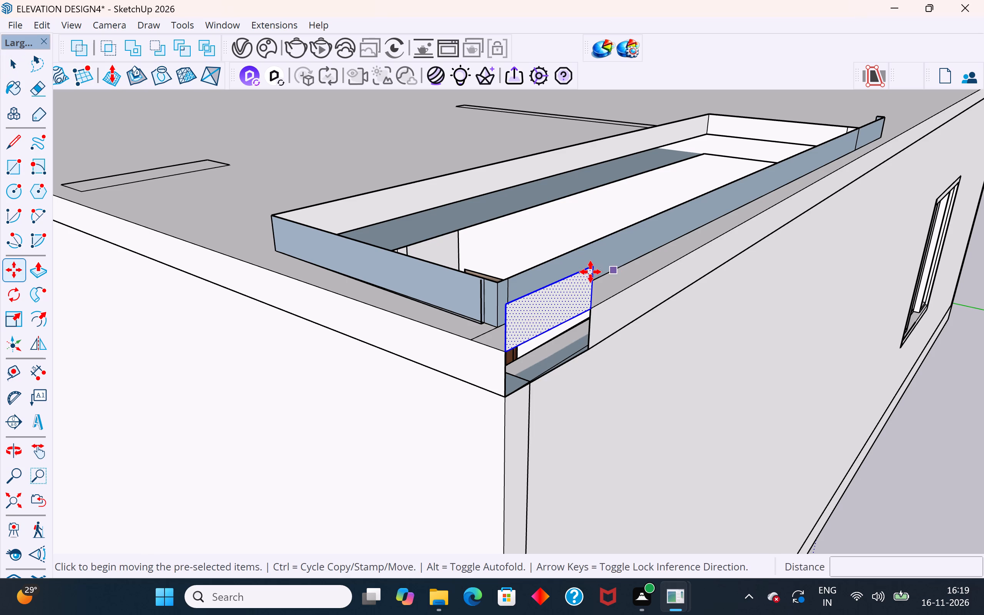
left_click(593, 271)
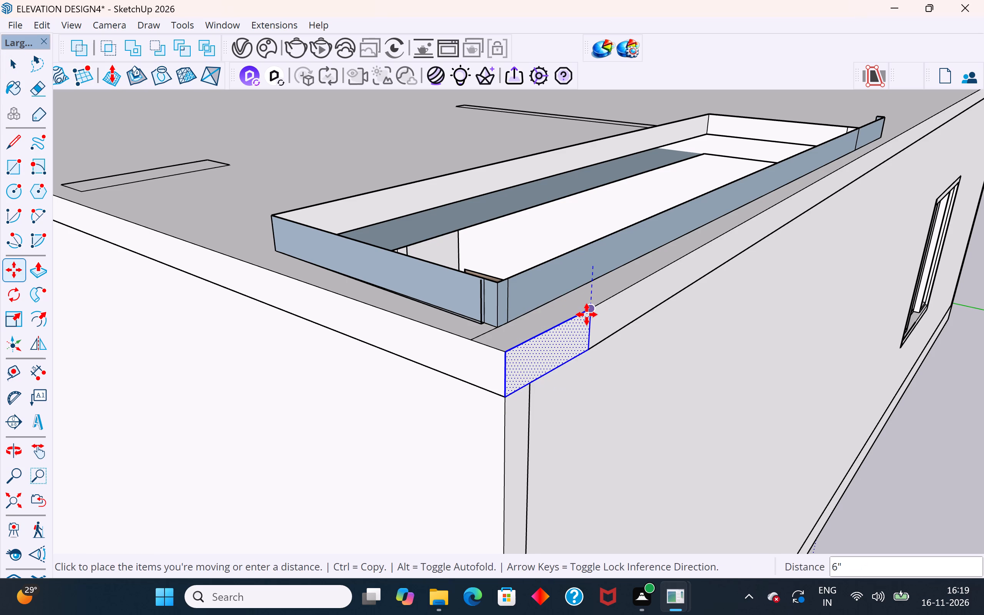
left_click(587, 314)
scroll(570, 360, "down", 4)
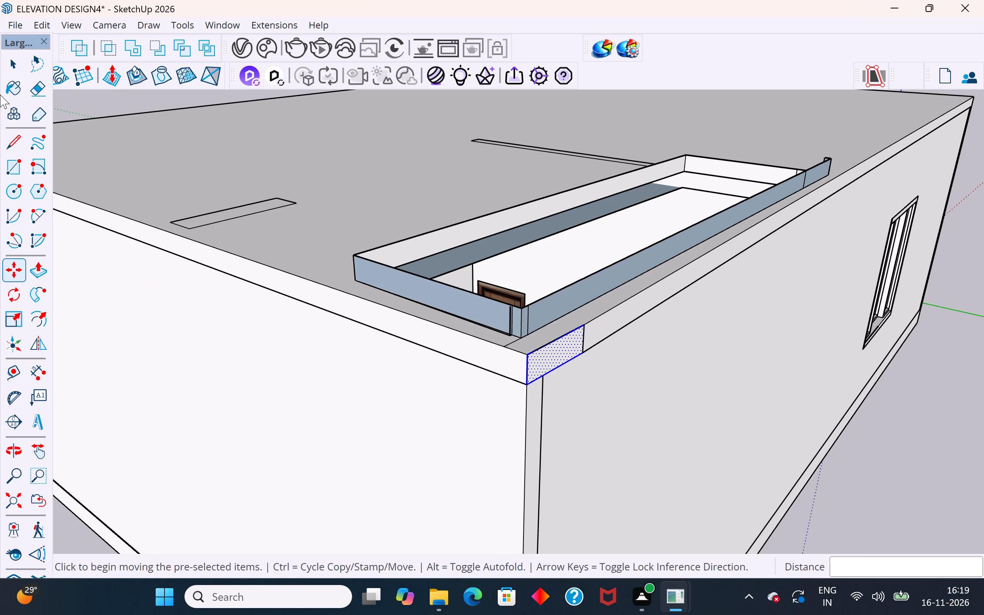
left_click(14, 71)
left_click(882, 426)
Delete the upstand face on the stairwell opening's short side nearest the slab corner, along with its loose top edge.
middle_click_drag(666, 374, 761, 350)
scroll(609, 285, "up", 4)
left_click(633, 265)
middle_click_drag(633, 265, 770, 402)
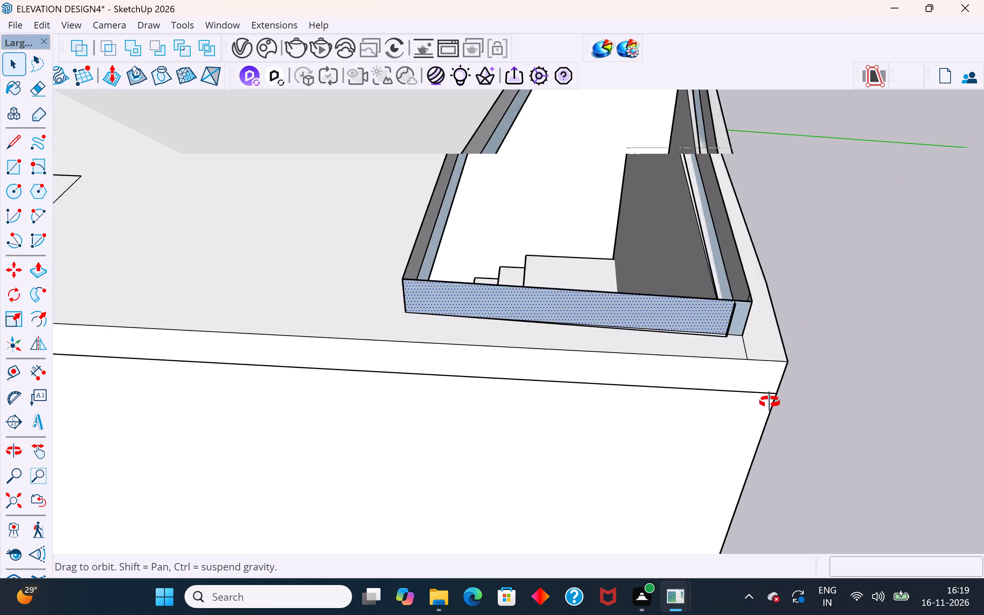
middle_click_drag(770, 402, 903, 380)
middle_click_drag(722, 244, 918, 336)
middle_click_drag(633, 241, 844, 189)
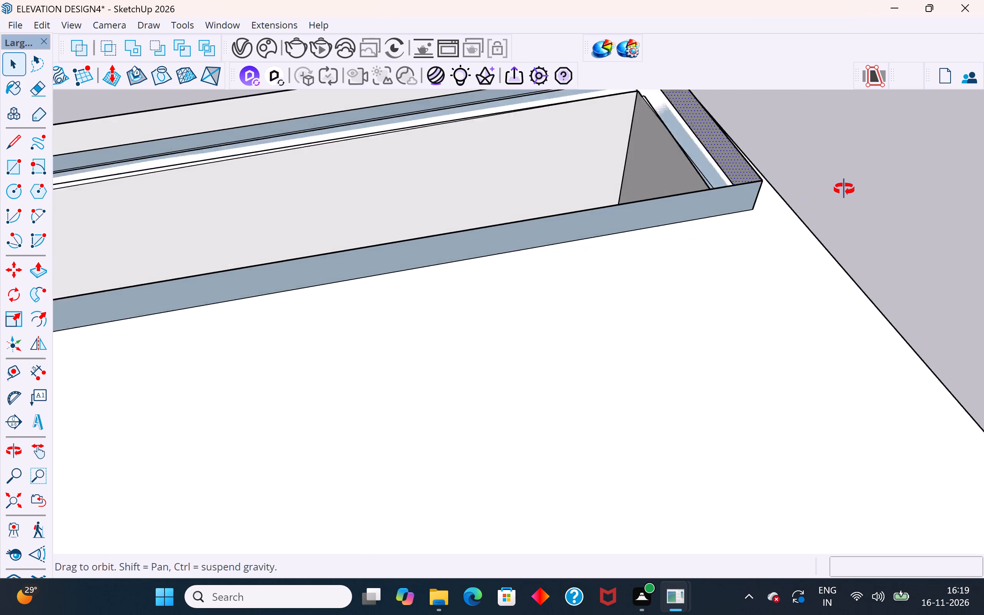
middle_click_drag(844, 189, 851, 188)
middle_click_drag(691, 192, 983, 248)
scroll(633, 331, "down", 3)
middle_click_drag(654, 317, 755, 198)
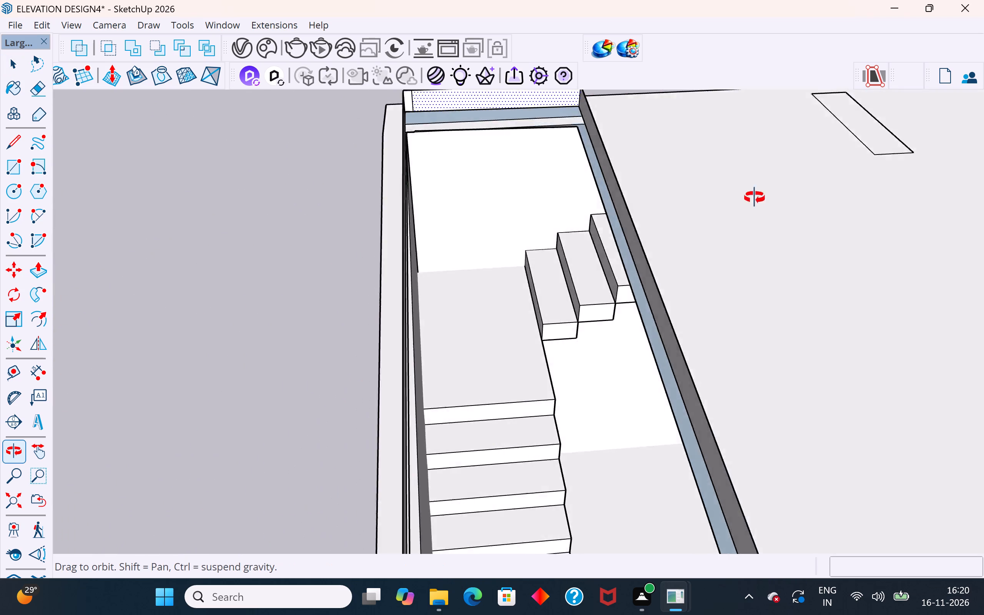
middle_click_drag(755, 198, 765, 138)
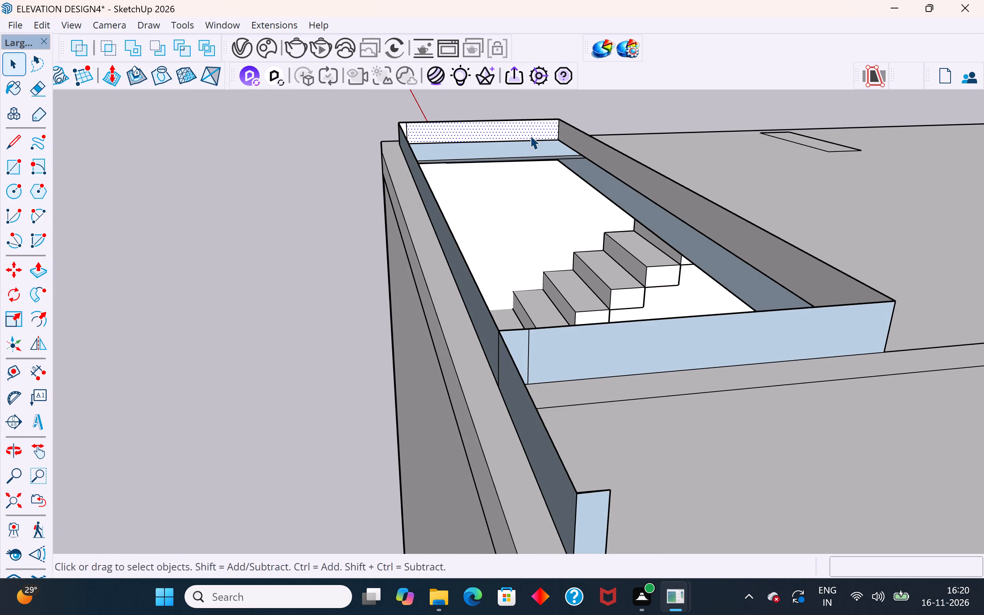
key("Delete")
left_click(531, 121)
key("Delete")
Delete the upstand faces along the stairwell opening's outer long side, including the narrow return at the slab corner.
middle_click_drag(377, 159, 339, 173)
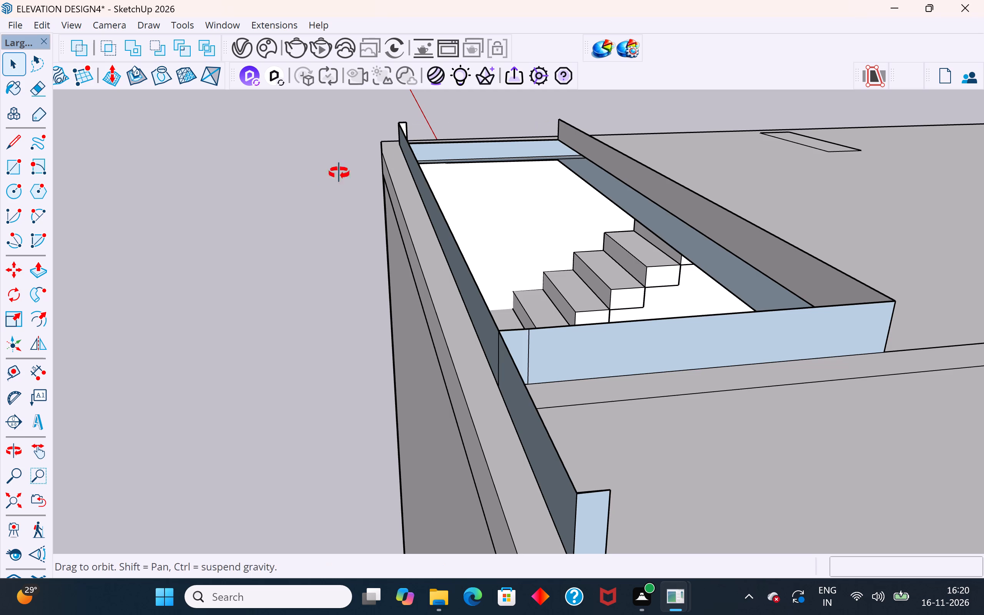
middle_click_drag(339, 173, 198, 155)
scroll(514, 379, "down", 5)
middle_click_drag(705, 247, 578, 182)
scroll(753, 219, "up", 3)
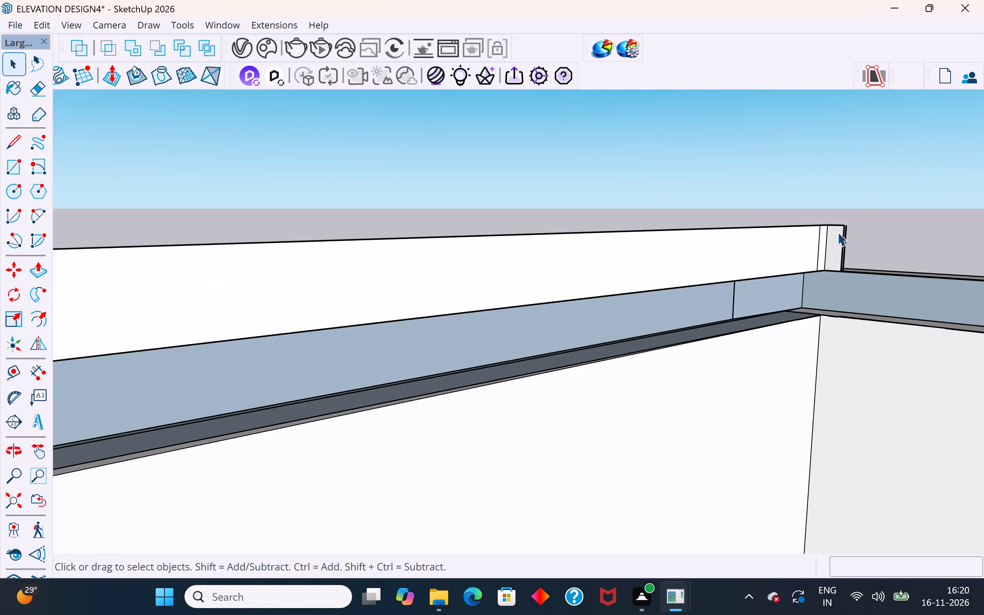
left_click_drag(869, 205, 805, 246)
key("Delete")
Delete the upstand face along the stairwell opening's inner long side and its leftover top and vertical edges.
scroll(805, 246, "down", 4)
middle_click_drag(837, 270, 226, 462)
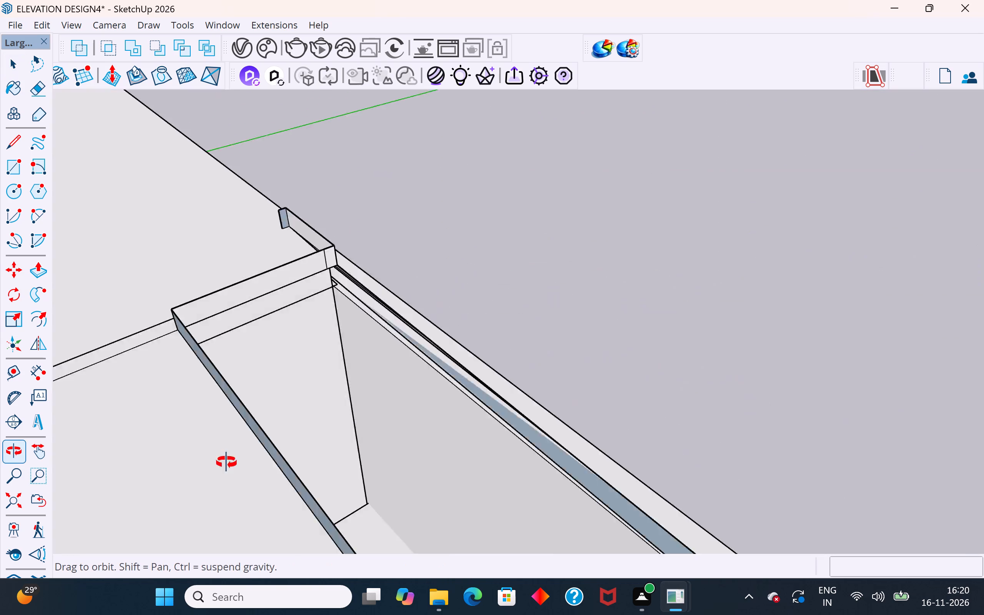
middle_click_drag(226, 462, 228, 462)
middle_click_drag(514, 371, 655, 251)
scroll(594, 332, "down", 3)
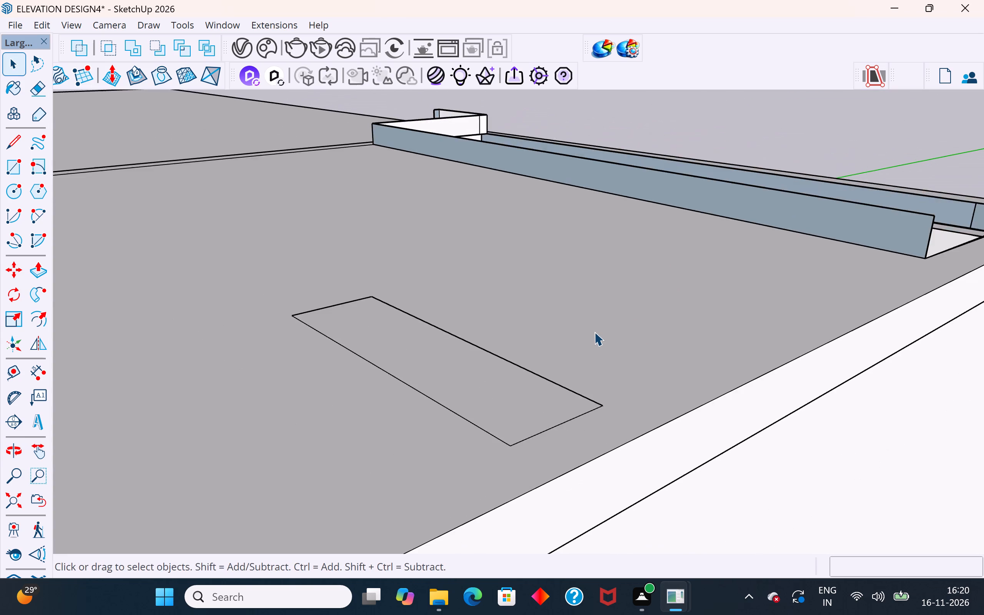
scroll(594, 332, "down", 7)
middle_click_drag(740, 274, 767, 237)
left_click(798, 214)
key("Delete")
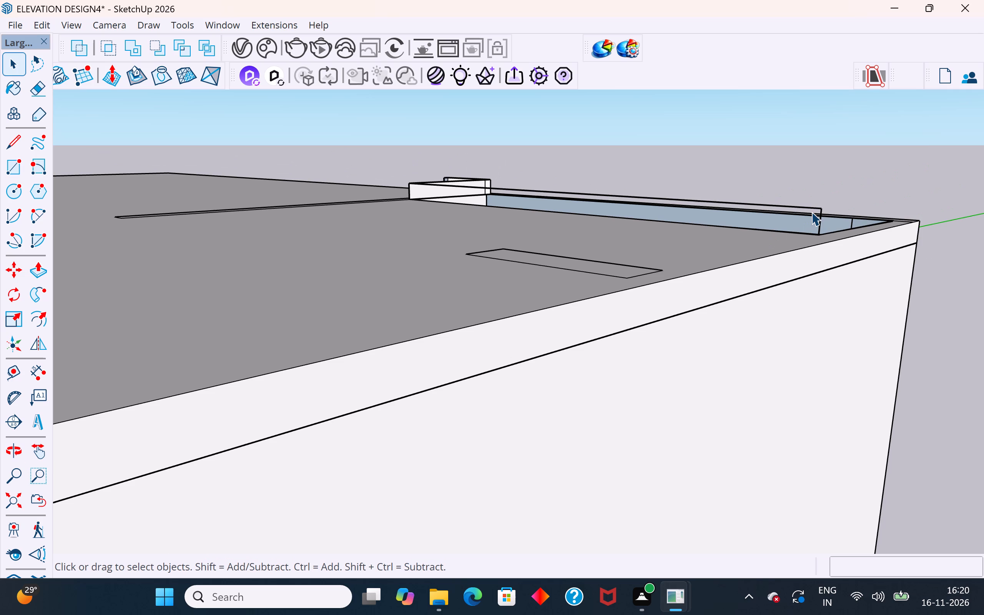
left_click(813, 209)
key("Delete")
left_click(819, 218)
key("Delete")
Delete the short upstand stub that extends past the stairwell opening along the slab's outer edge, including its end return.
middle_click_drag(807, 261, 780, 288)
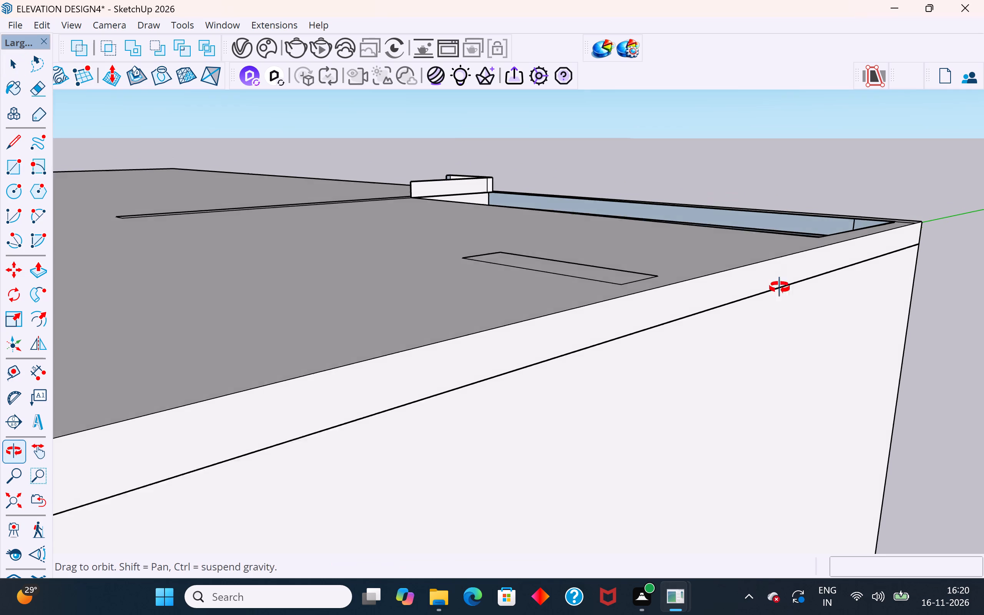
middle_click_drag(780, 288, 727, 346)
scroll(525, 327, "down", 5)
scroll(449, 200, "up", 6)
middle_click_drag(564, 160, 590, 143)
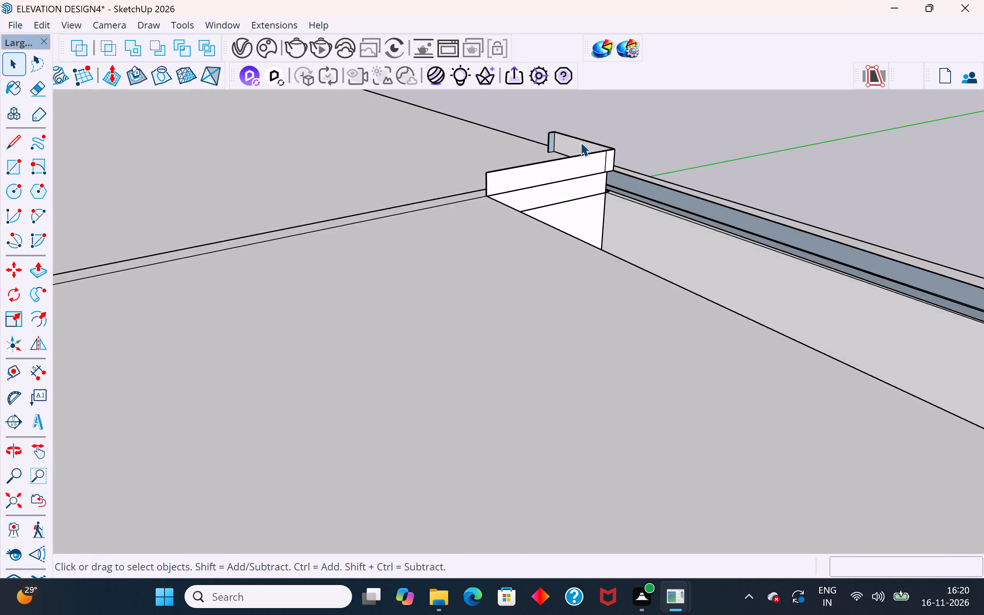
scroll(580, 142, "up", 4)
left_click(580, 142)
key("Delete")
left_click_drag(553, 123, 518, 132)
key("Delete")
Delete the last upstand face at the stairwell opening's far short side and its leftover narrow face and vertical edges.
middle_click_drag(640, 173, 833, 183)
middle_click_drag(415, 258, 588, 196)
left_click(598, 169)
key("Delete")
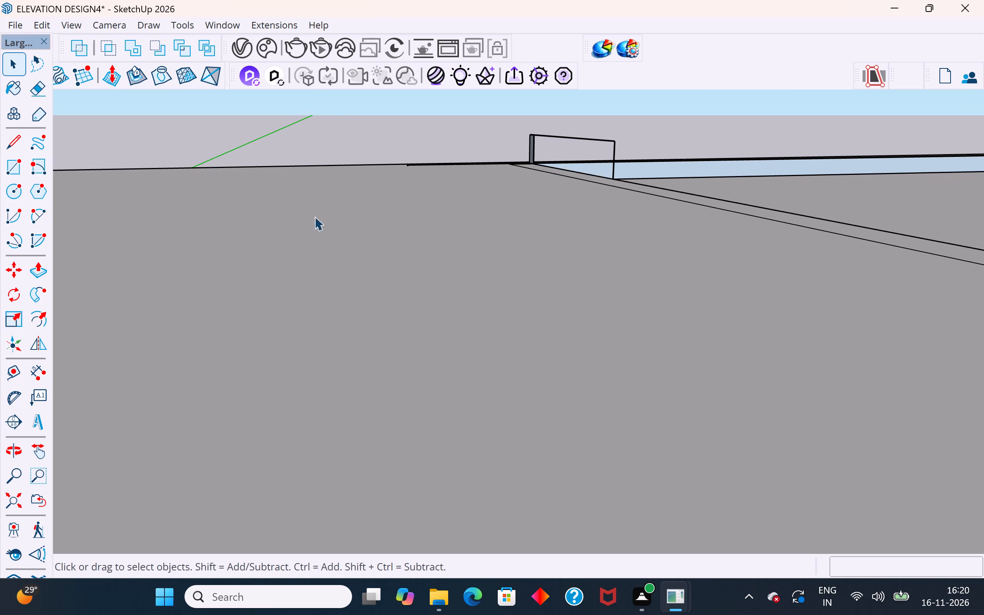
left_click_drag(567, 122, 512, 153)
key("Delete")
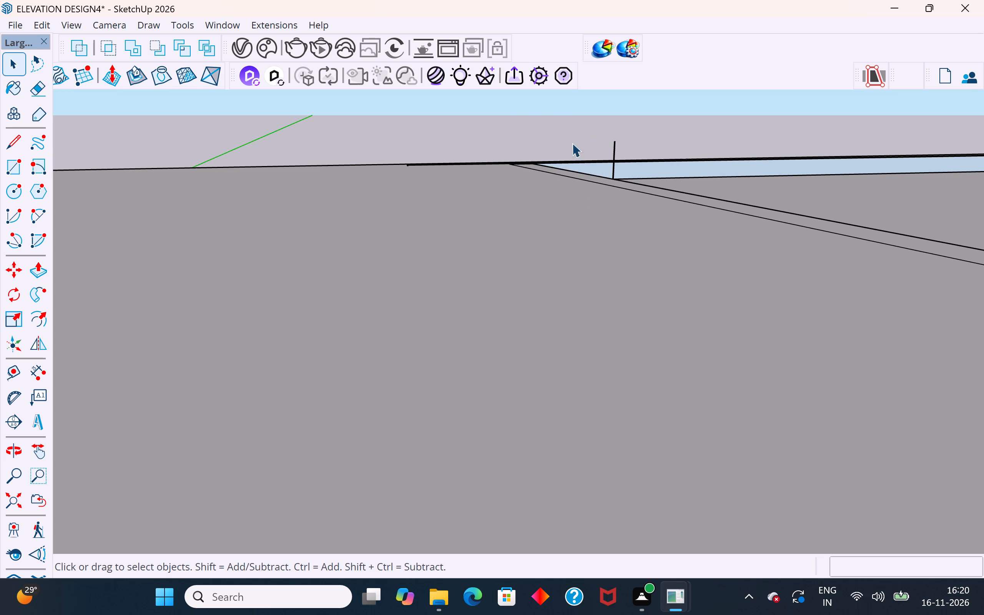
left_click(616, 143)
key("Delete")
Examine the top slab around the stairwell opening for leftover upstand geometry.
scroll(615, 145, "down", 6)
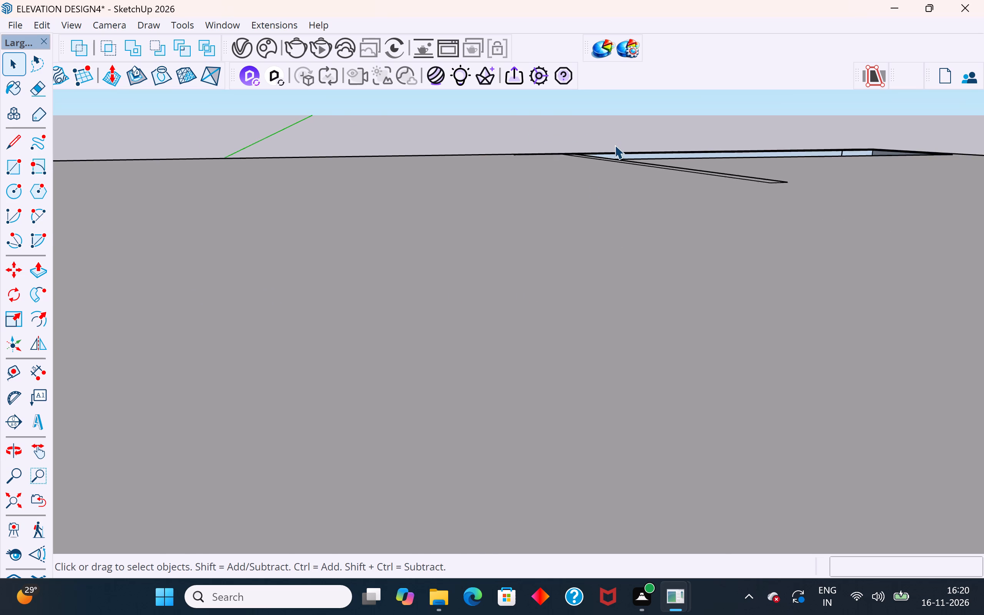
scroll(615, 145, "down", 3)
middle_click_drag(575, 178, 439, 358)
scroll(621, 341, "up", 3)
middle_click_drag(680, 317, 271, 238)
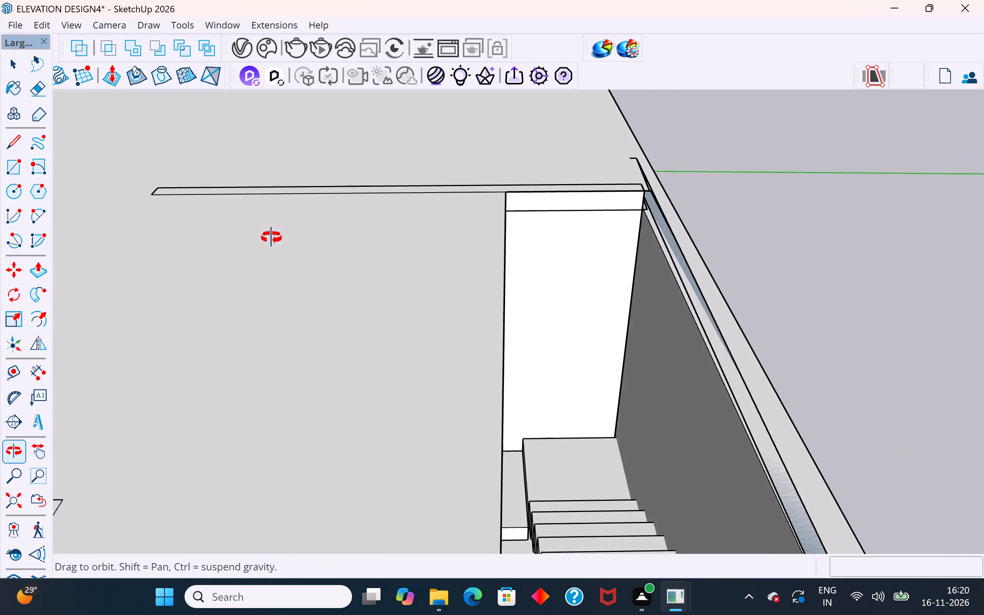
middle_click_drag(271, 238, 310, 171)
scroll(603, 136, "down", 4)
middle_click_drag(609, 167, 692, 248)
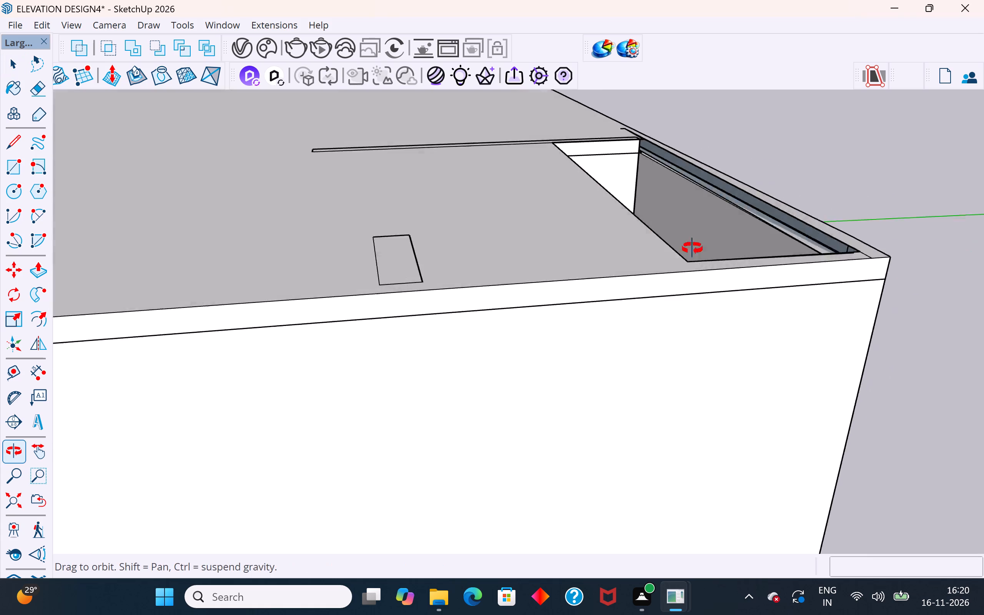
middle_click_drag(692, 248, 862, 319)
scroll(499, 229, "down", 4)
middle_click_drag(574, 304, 825, 326)
scroll(680, 99, "up", 2)
scroll(593, 346, "down", 5)
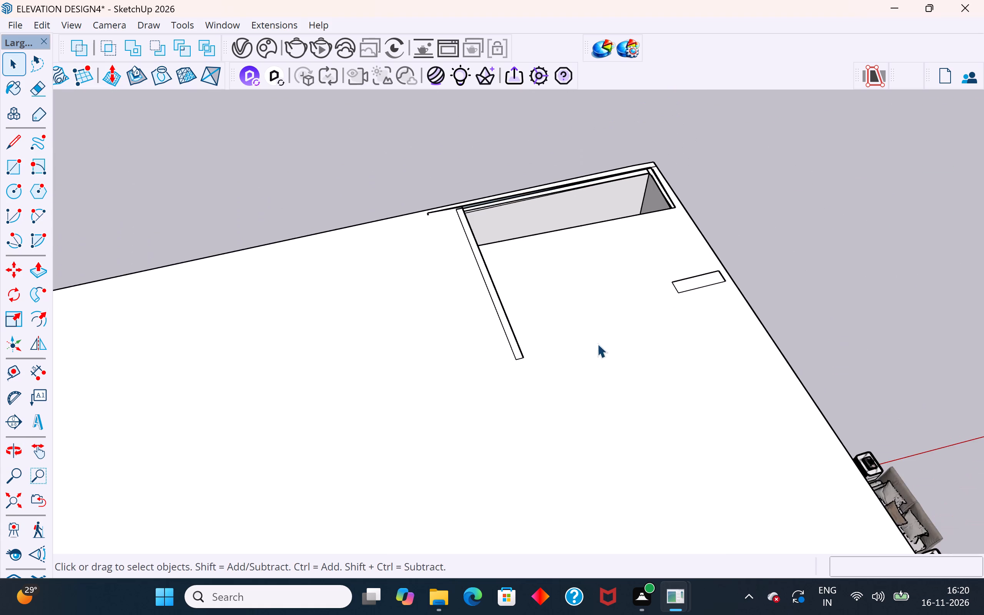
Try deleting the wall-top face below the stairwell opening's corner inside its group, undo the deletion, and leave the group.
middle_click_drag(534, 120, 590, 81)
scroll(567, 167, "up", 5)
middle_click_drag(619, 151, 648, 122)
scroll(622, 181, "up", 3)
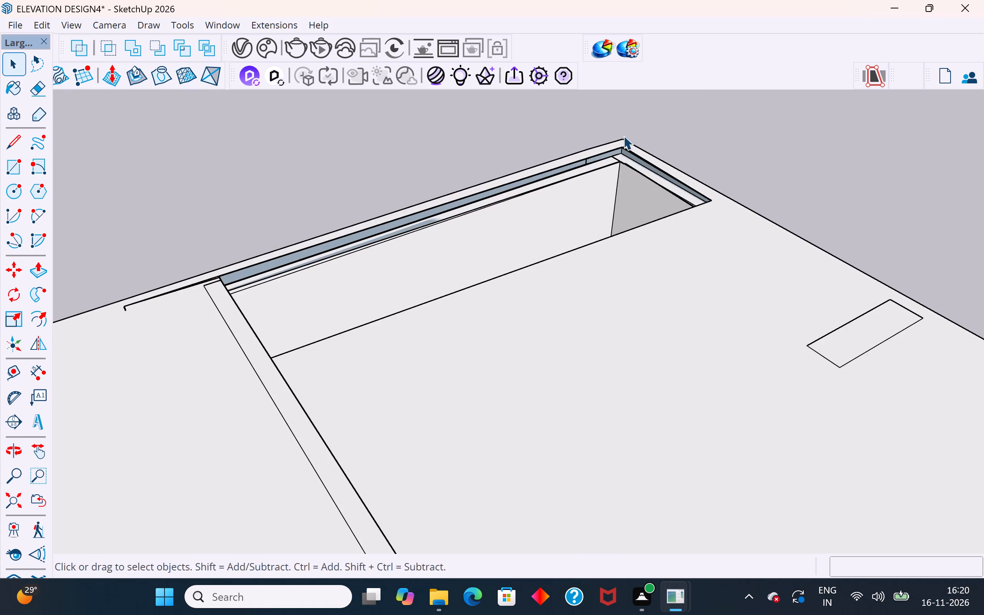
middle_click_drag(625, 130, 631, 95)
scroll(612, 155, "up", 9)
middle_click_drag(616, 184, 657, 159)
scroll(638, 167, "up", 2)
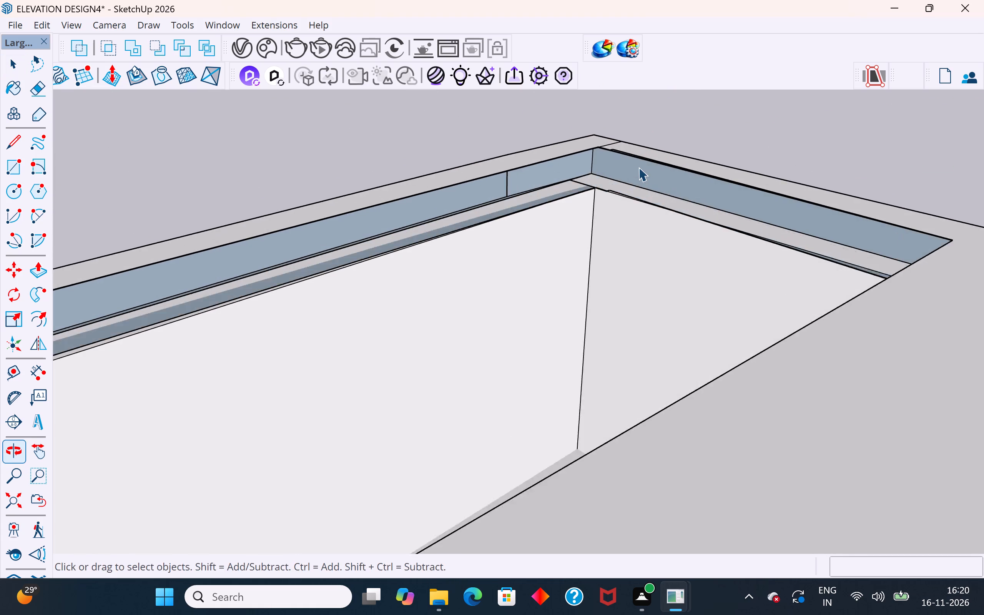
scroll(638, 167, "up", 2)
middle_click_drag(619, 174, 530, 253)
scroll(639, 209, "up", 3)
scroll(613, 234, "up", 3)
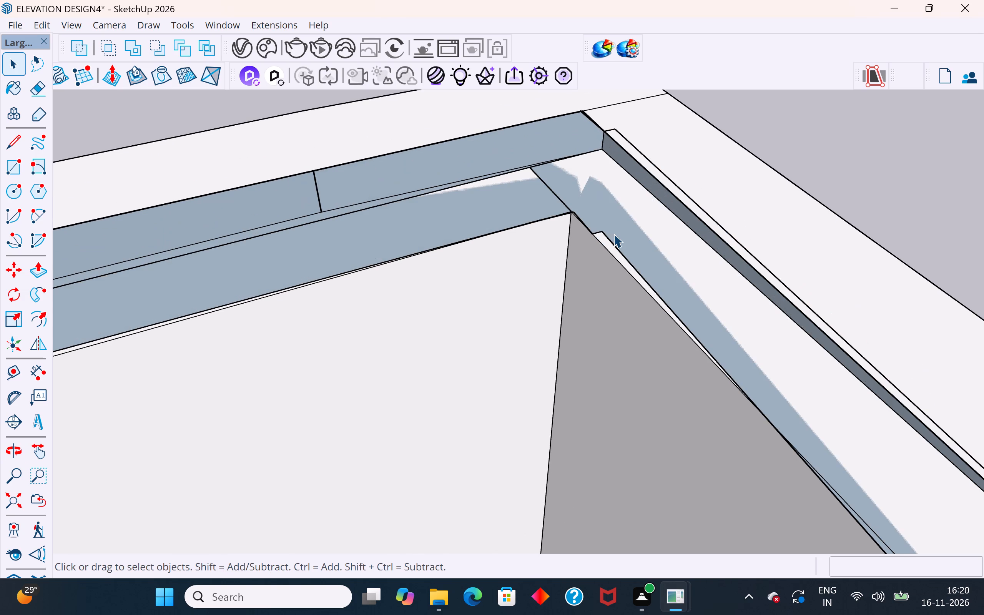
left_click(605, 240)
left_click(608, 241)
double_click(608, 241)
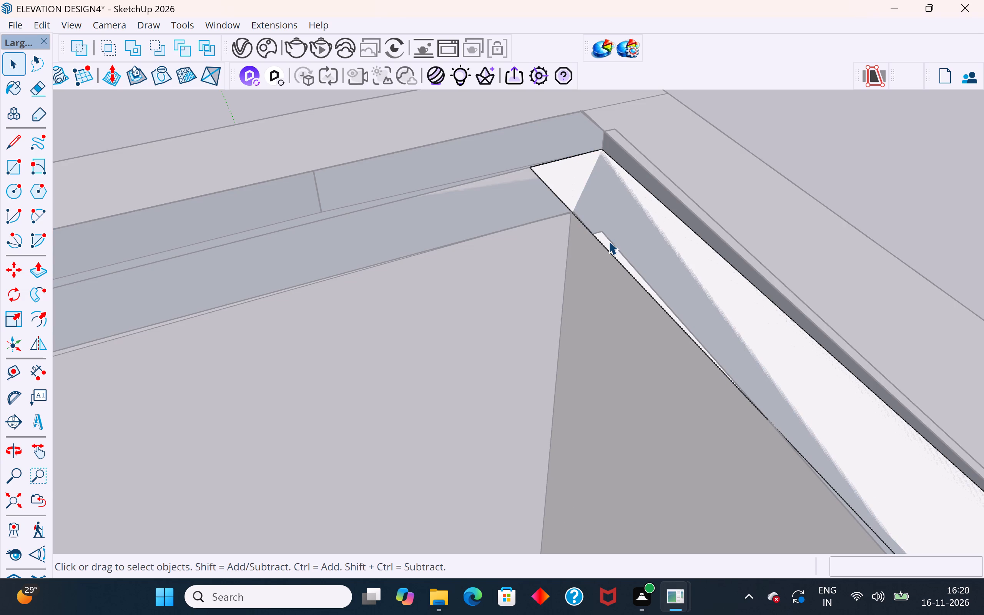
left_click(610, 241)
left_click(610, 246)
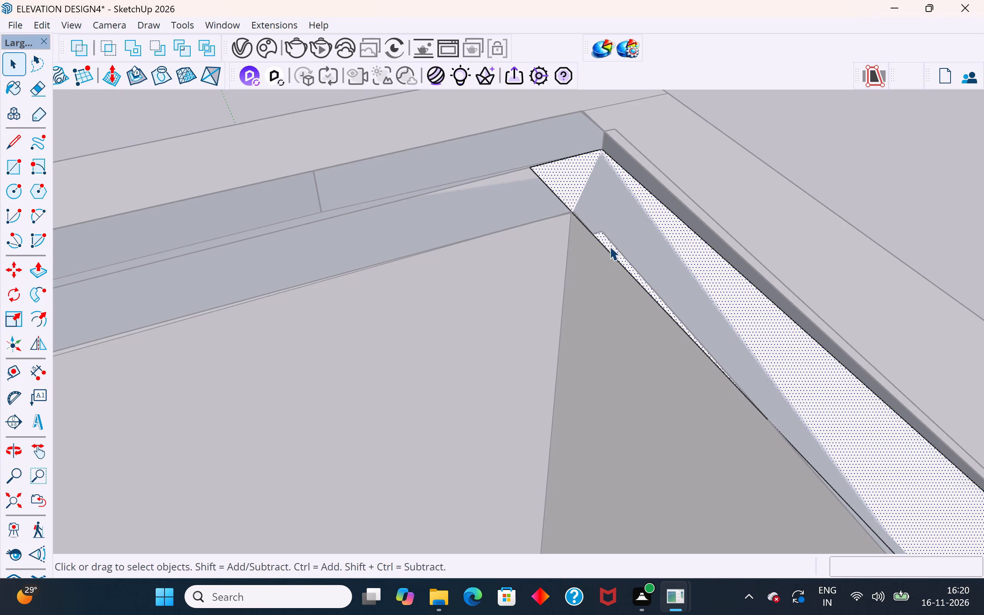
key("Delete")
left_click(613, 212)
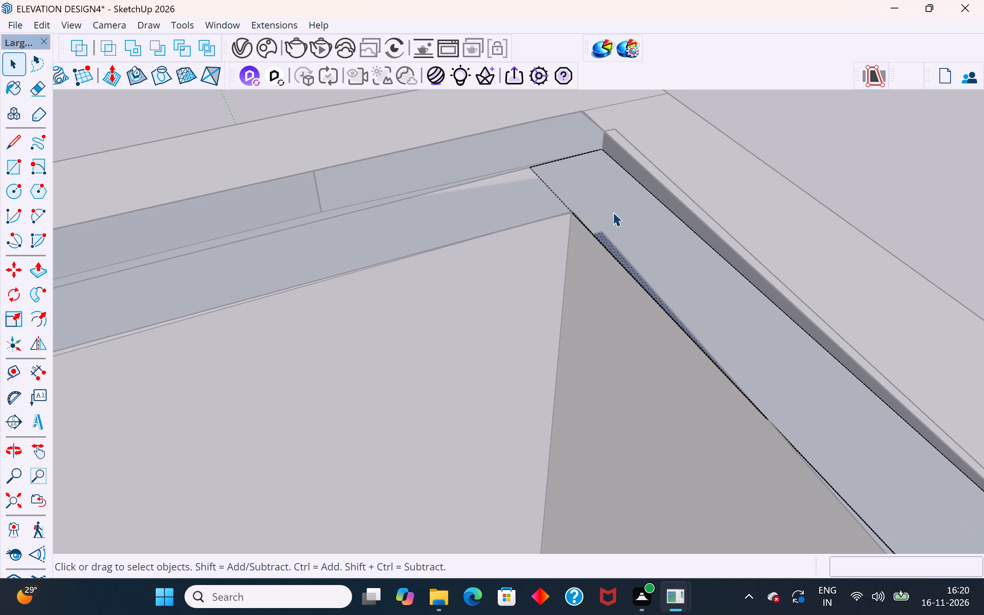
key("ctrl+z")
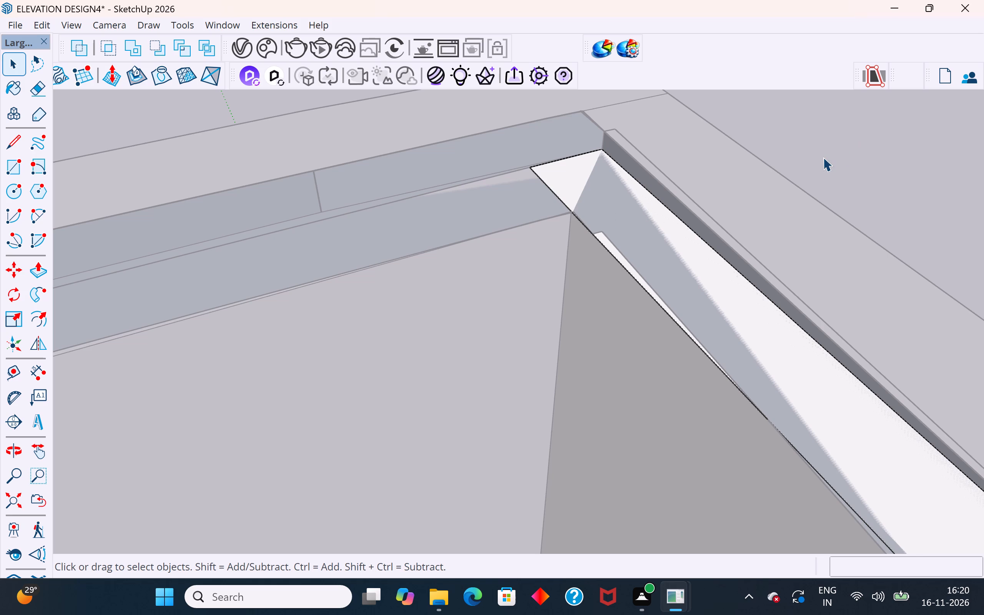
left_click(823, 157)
Inside the slab's group, delete the short edge crossing the rim between the stairwell opening and the slab corner, and leave the group.
scroll(733, 179, "down", 10)
middle_click_drag(713, 197, 629, 223)
left_click(825, 144)
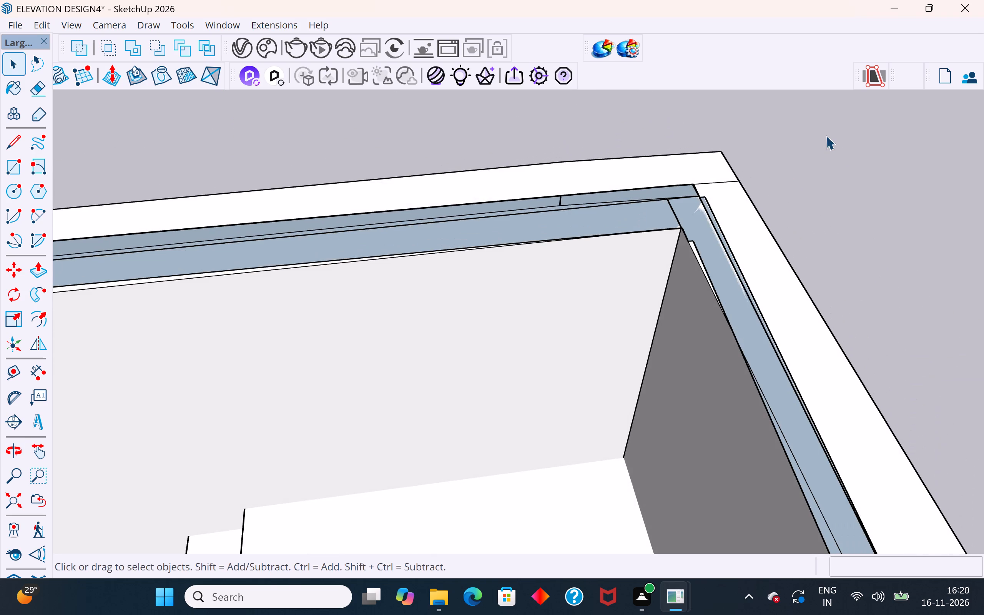
scroll(826, 136, "down", 7)
middle_click_drag(813, 145, 782, 259)
scroll(842, 197, "up", 8)
left_click(834, 193)
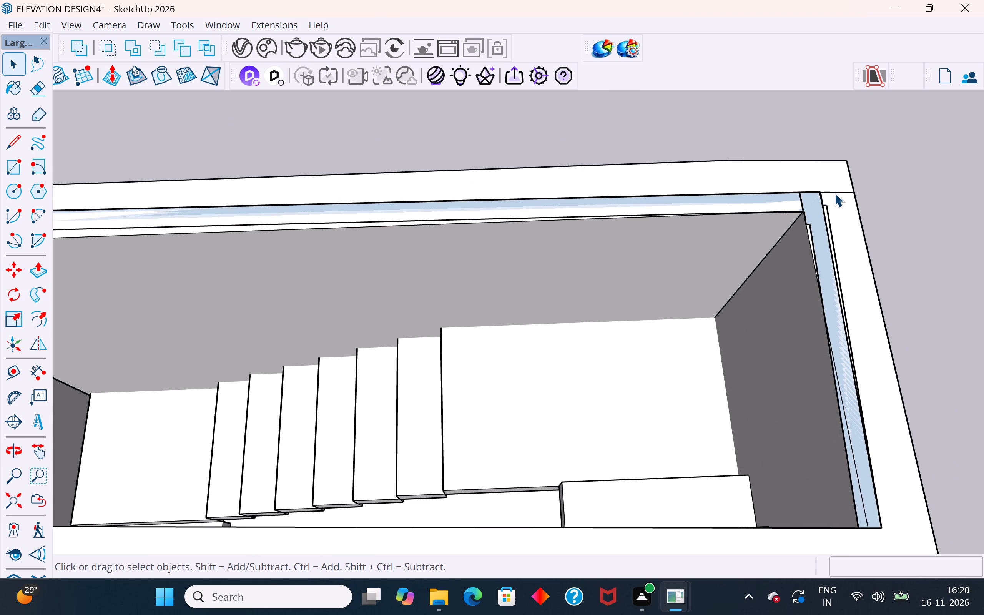
double_click(838, 192)
left_click(839, 195)
left_click(839, 193)
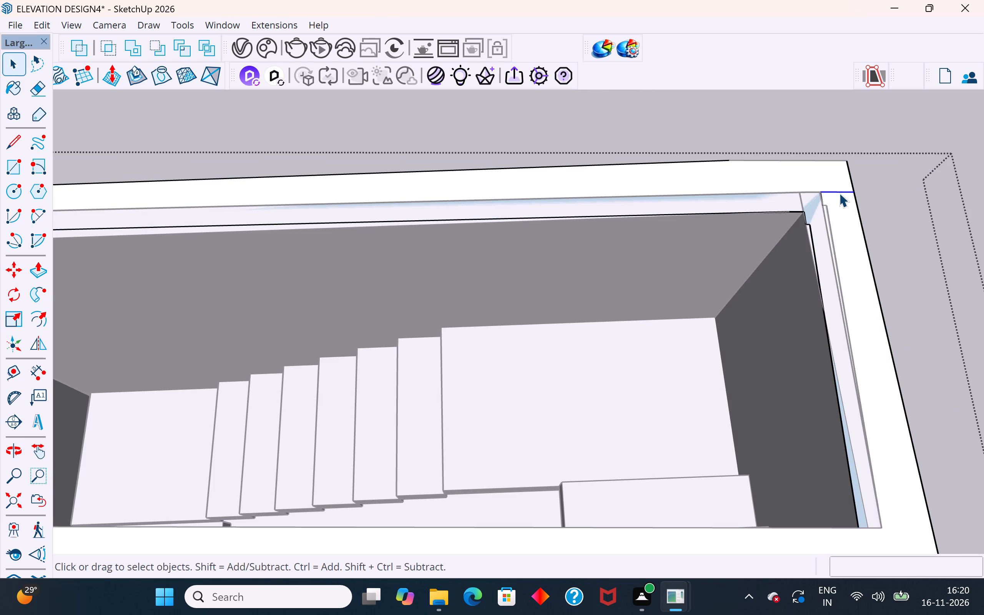
key("Delete")
scroll(839, 193, "down", 11)
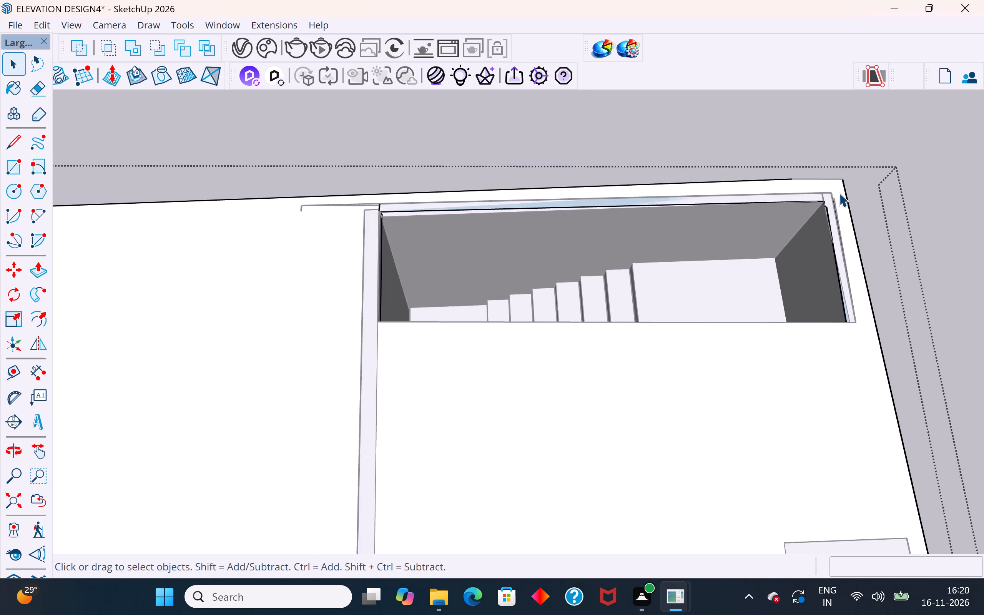
left_click(864, 191)
left_click(756, 115)
Delete the stray line on the slab's outer rim by the stairwell opening's far corner.
middle_click_drag(490, 228, 255, 181)
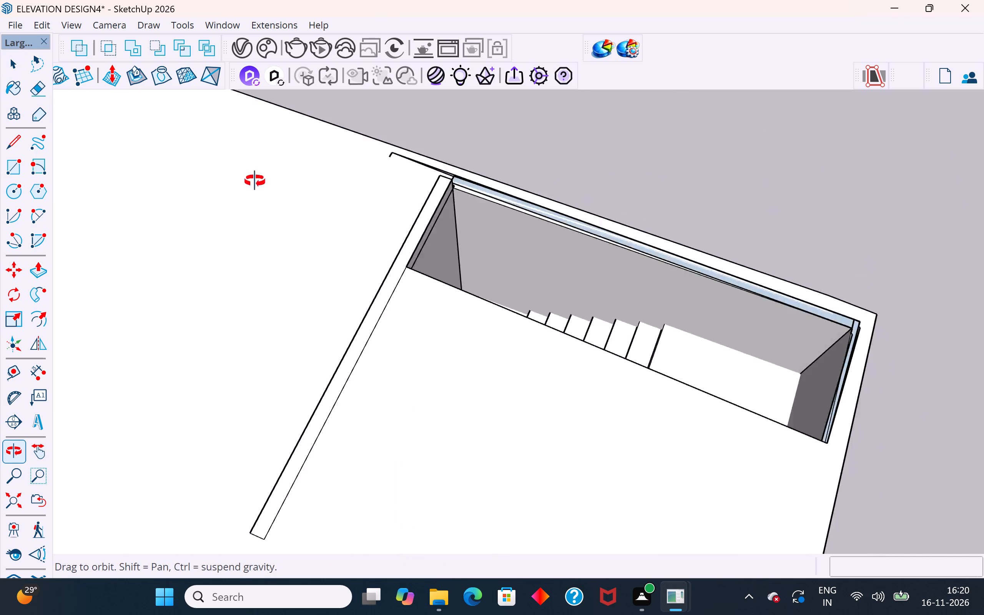
middle_click_drag(255, 181, 201, 163)
scroll(471, 149, "up", 2)
middle_click_drag(521, 152, 423, 118)
scroll(431, 118, "up", 5)
middle_click_drag(532, 147, 539, 110)
scroll(537, 143, "up", 6)
middle_click_drag(542, 138, 467, 187)
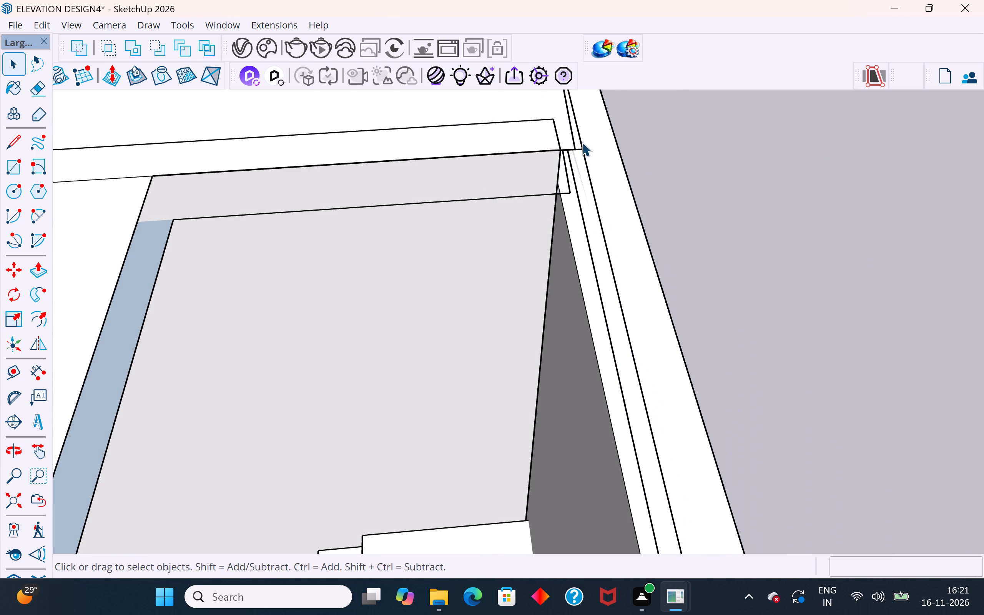
left_click(571, 133)
key("Delete")
Examine the remaining lines and faces around the far end of the stairwell opening.
scroll(577, 271, "down", 9)
middle_click_drag(598, 246, 603, 153)
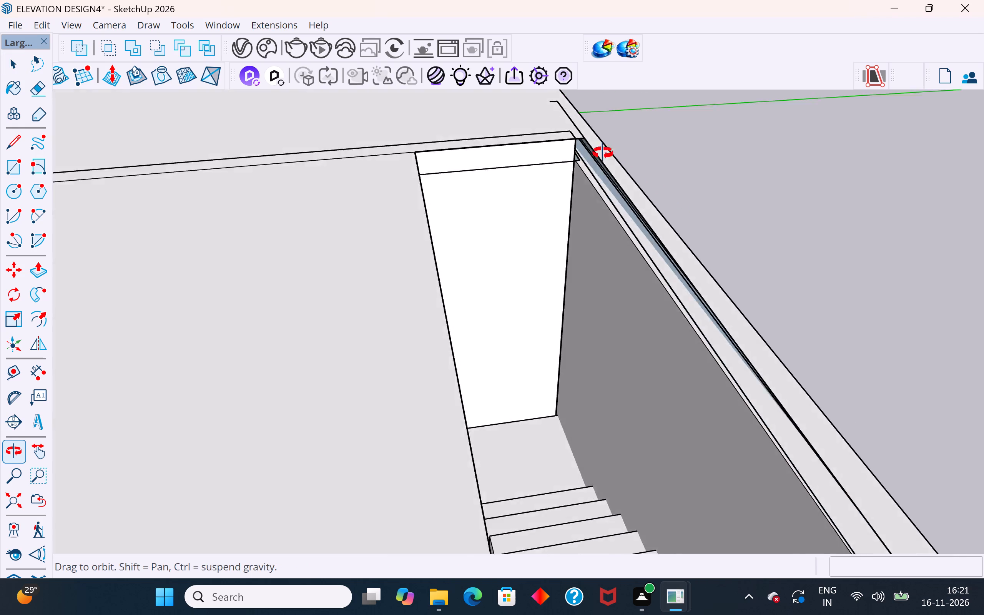
middle_click_drag(603, 153, 569, 89)
scroll(557, 111, "up", 2)
middle_click_drag(562, 132, 529, 143)
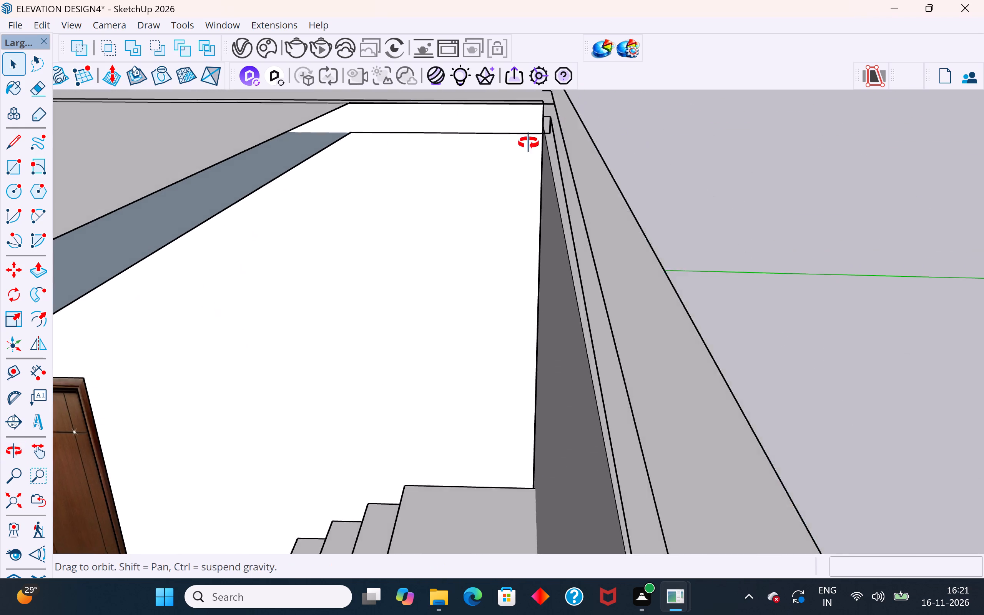
middle_click_drag(529, 143, 573, 180)
scroll(580, 166, "down", 2)
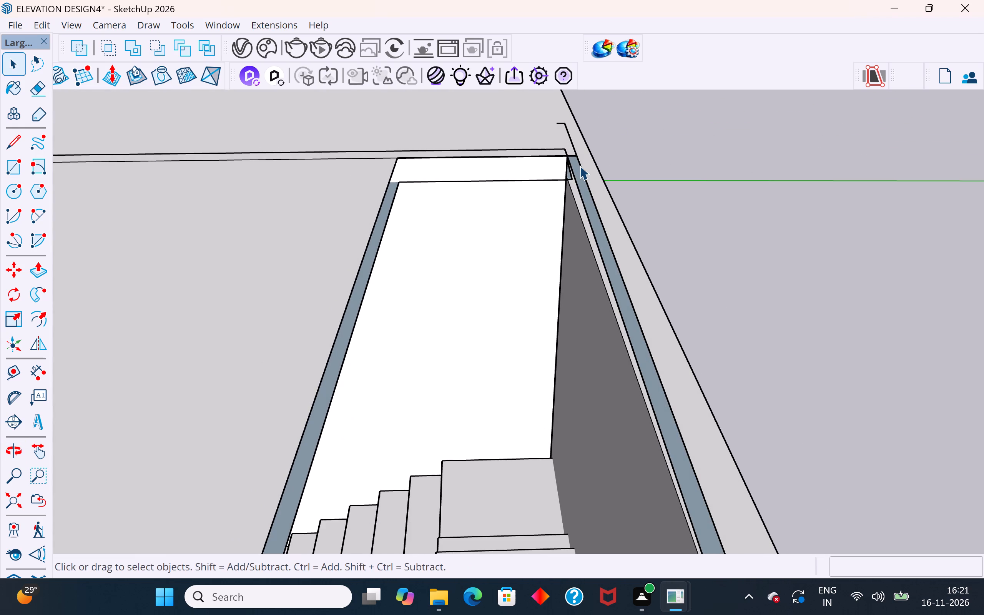
scroll(580, 166, "down", 4)
middle_click_drag(442, 198, 377, 198)
scroll(447, 196, "up", 3)
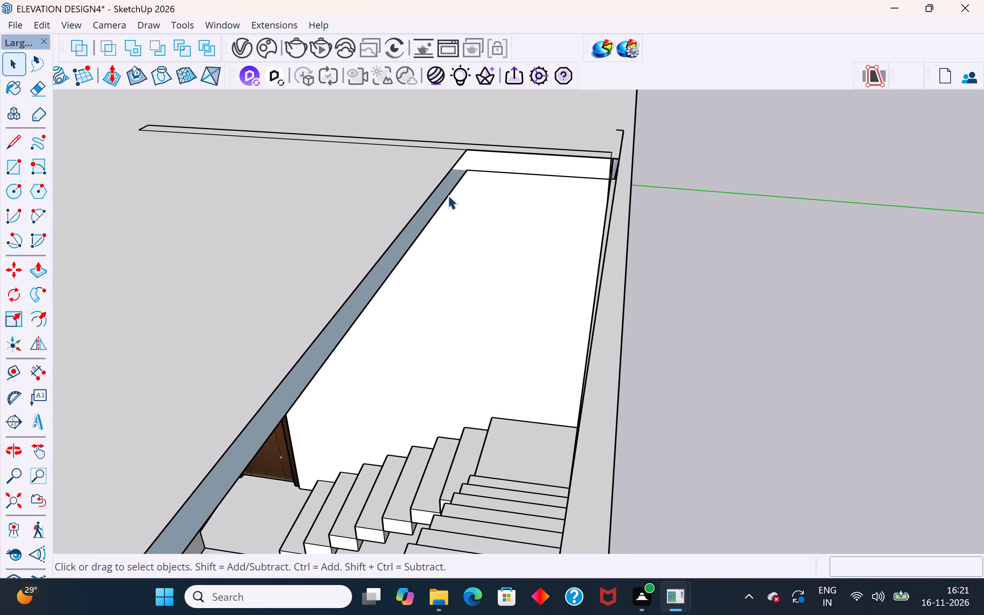
Draw a rectangle about 3' 4 3/4" by 6" on the stairwell opening's end beside the long wall outline, and delete the face covering the opening.
middle_click_drag(581, 171, 594, 168)
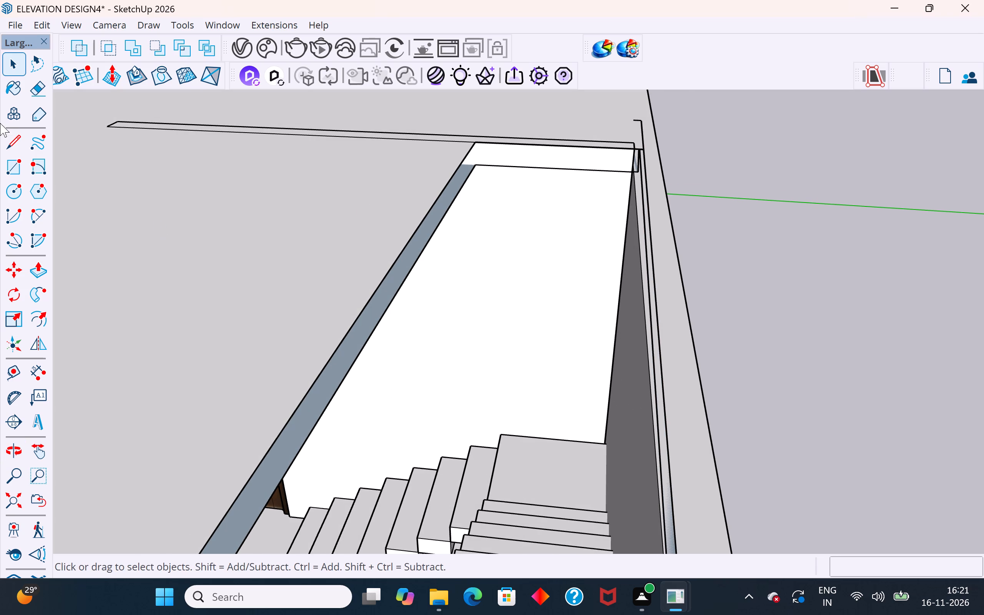
left_click(15, 168)
middle_click_drag(525, 200, 584, 208)
scroll(638, 145, "up", 5)
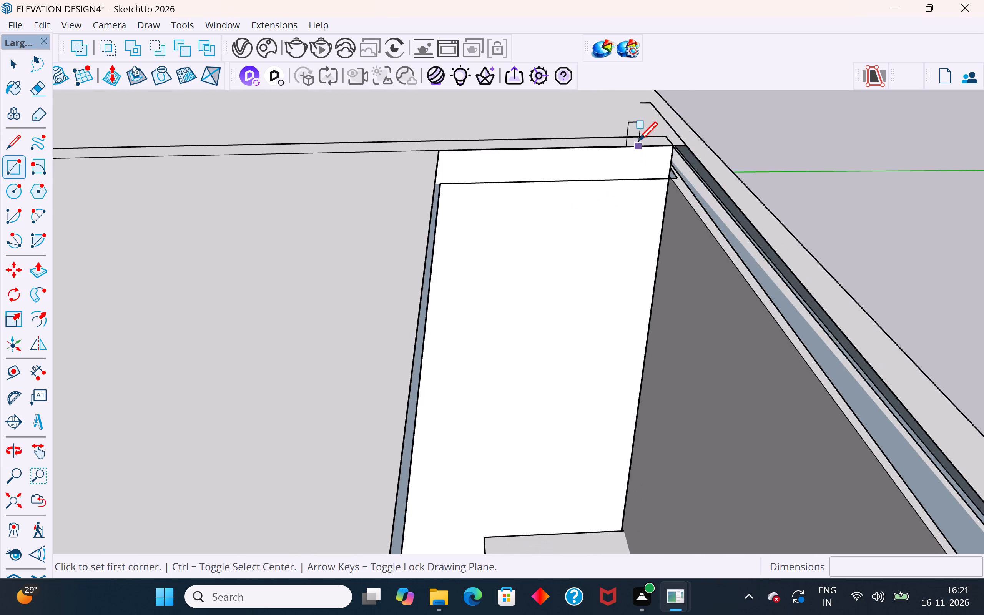
scroll(638, 143, "up", 3)
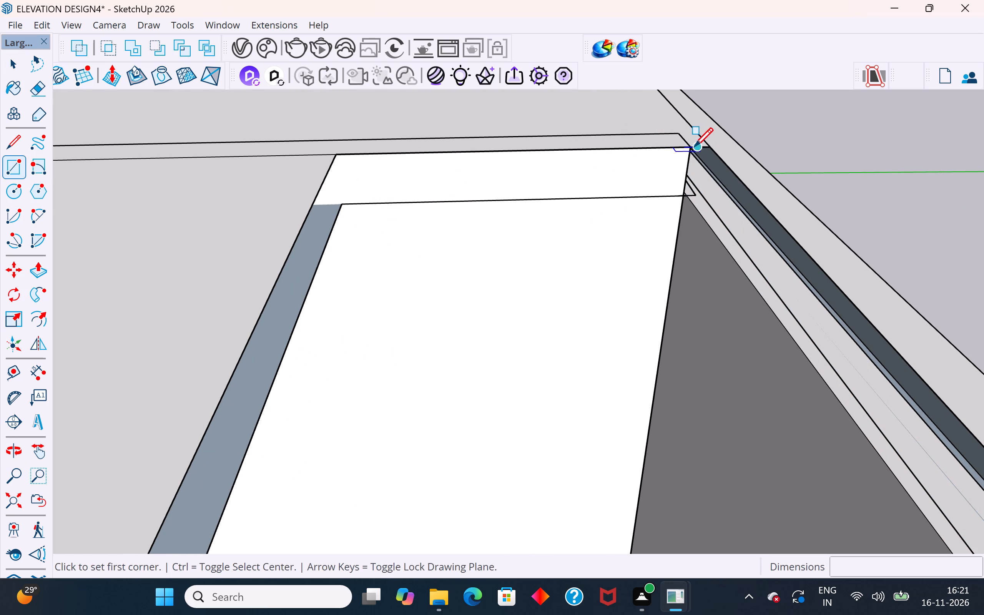
left_click(691, 149)
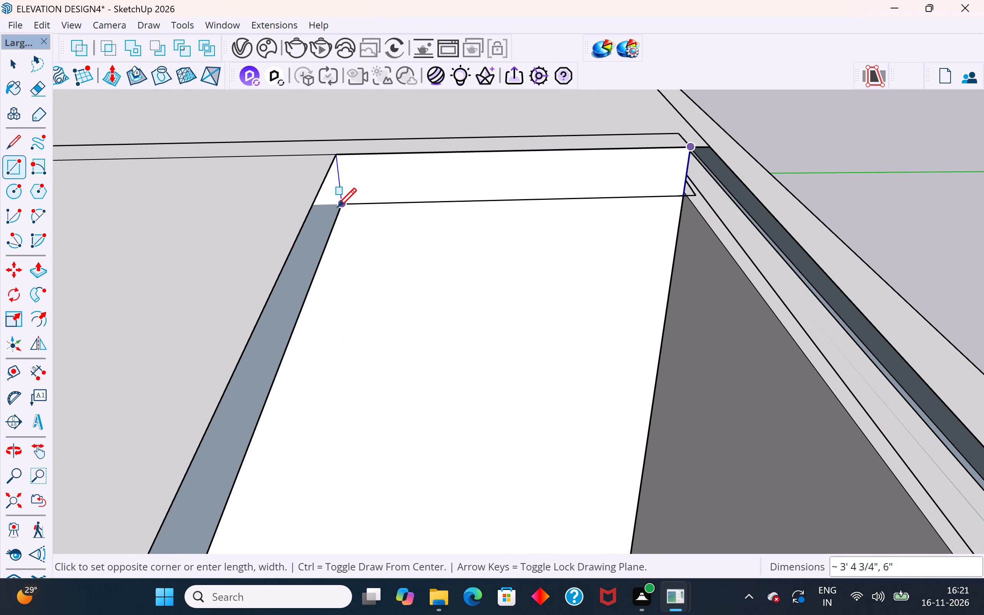
left_click(337, 209)
scroll(595, 193, "down", 5)
left_click(12, 62)
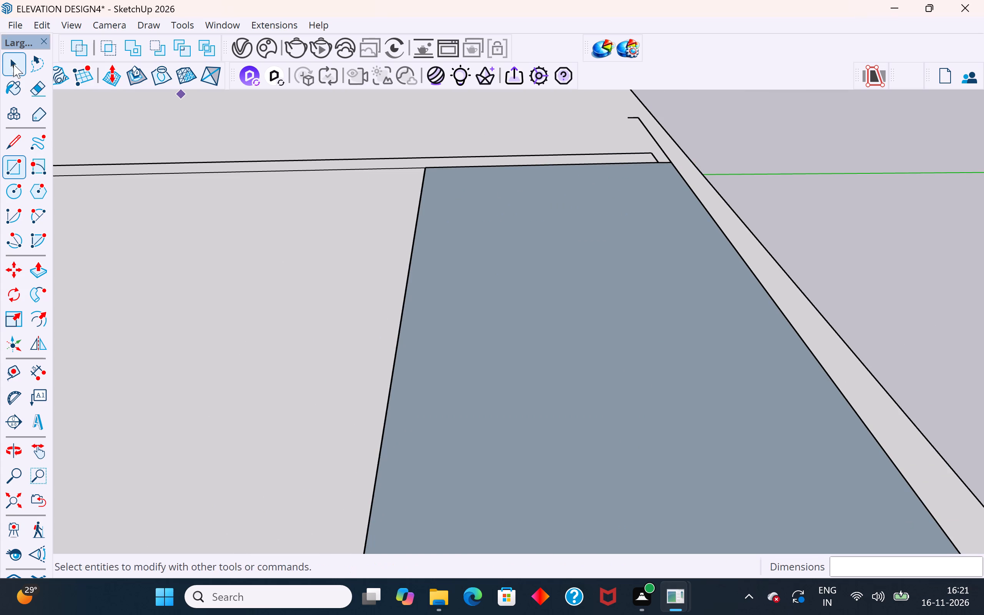
left_click(595, 280)
key("Delete")
Draw a rectangle about 12' 10 1/8" by 6" on the opening's inner long side, and delete the face covering the opening.
middle_click_drag(646, 286, 554, 278)
scroll(742, 226, "down", 5)
middle_click_drag(655, 258, 460, 249)
scroll(546, 268, "up", 3)
middle_click_drag(611, 234, 499, 234)
scroll(538, 235, "up", 3)
left_click(14, 167)
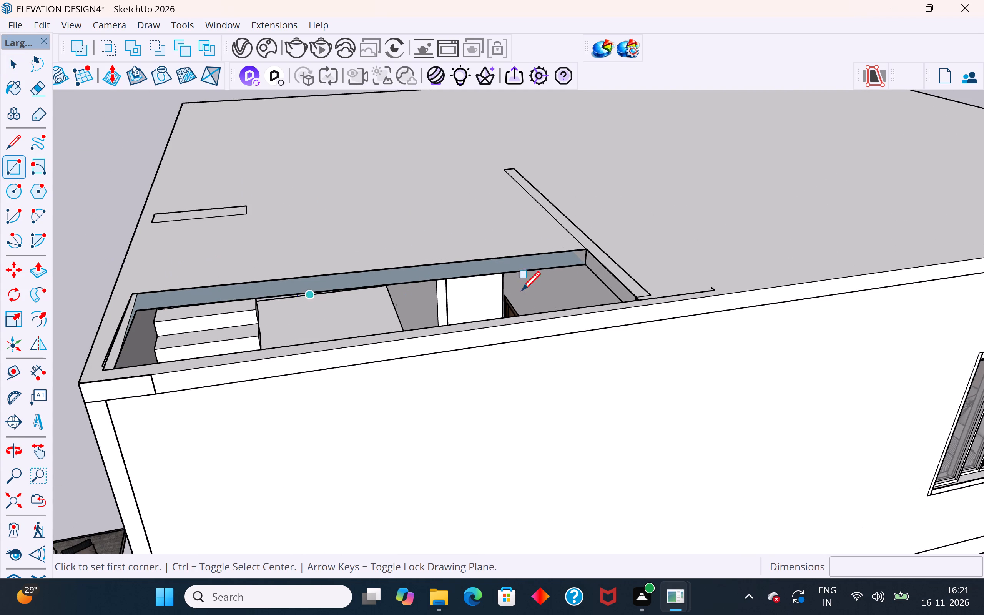
left_click(590, 253)
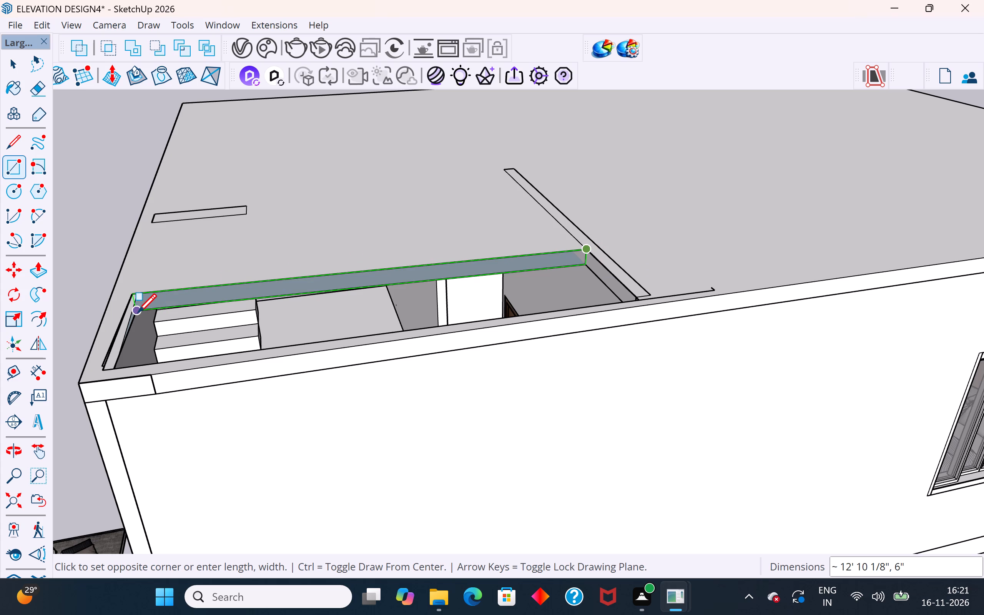
left_click(138, 314)
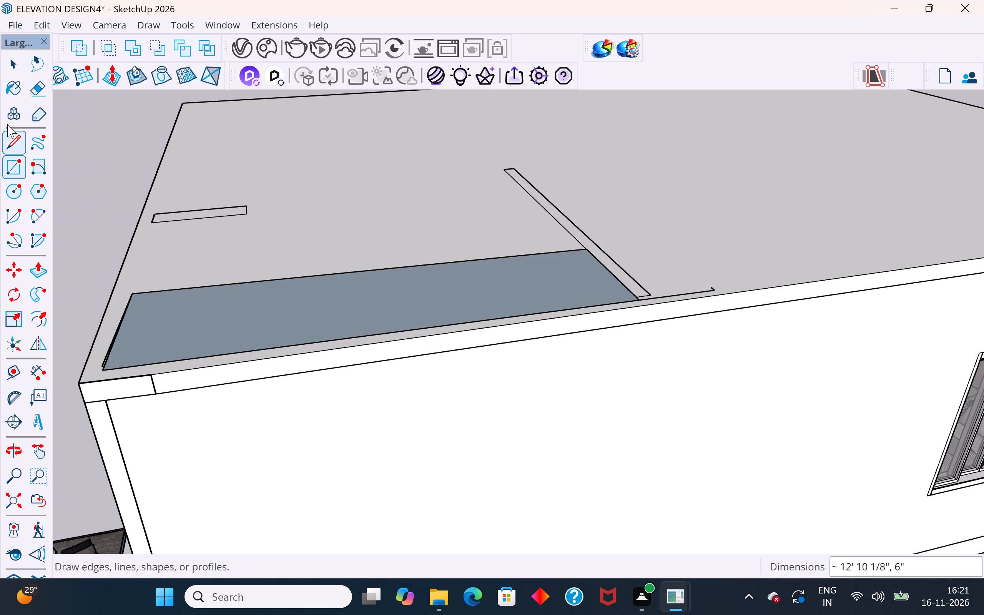
left_click(12, 67)
left_click(333, 309)
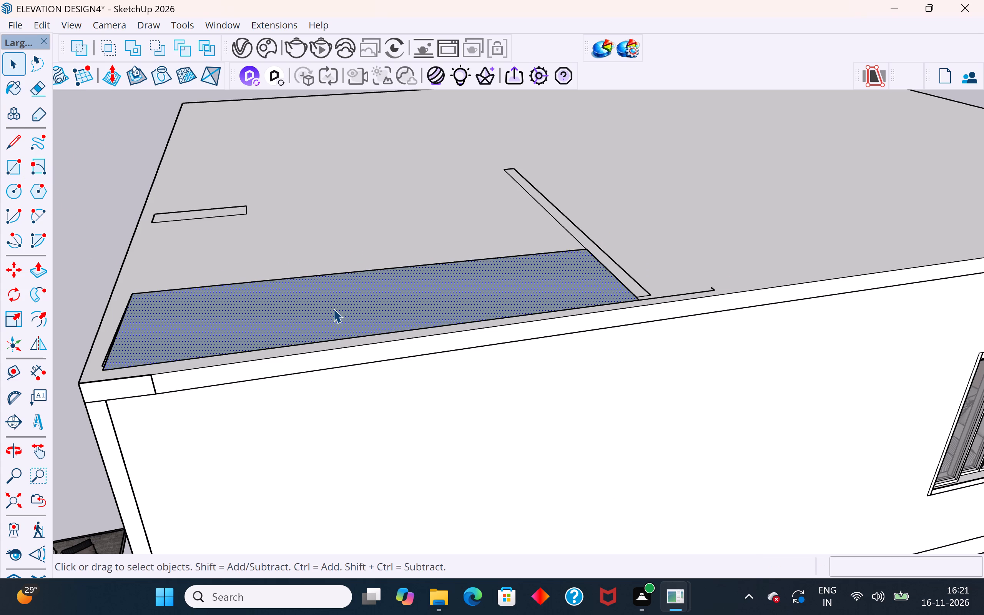
key("Delete")
Draw a 6" high rectangle on the opening's short end nearest the slab corner, and delete the face covering the opening.
middle_click_drag(534, 352, 208, 418)
scroll(529, 485, "down", 6)
middle_click_drag(600, 441, 427, 409)
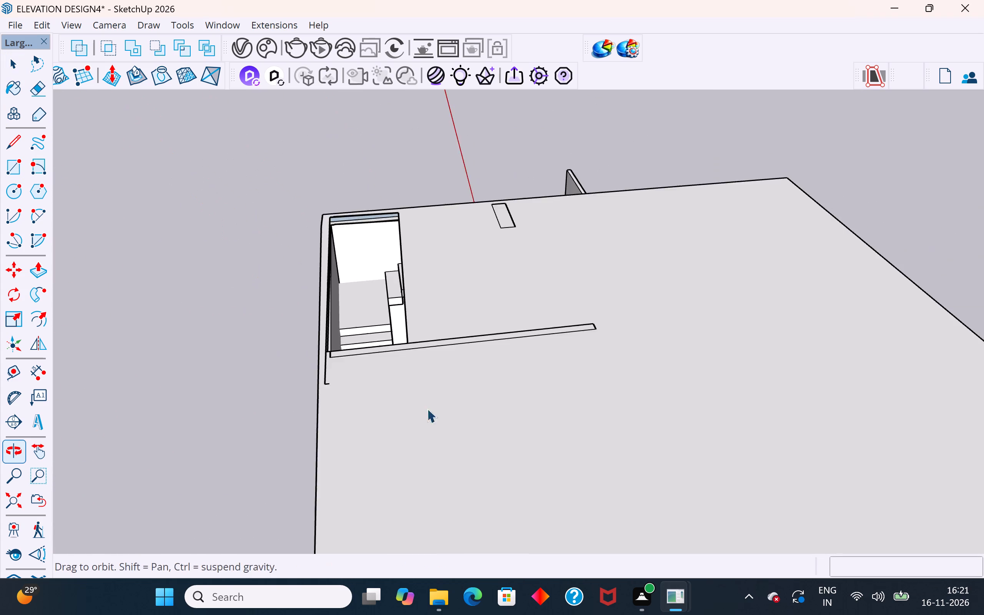
middle_click_drag(427, 409, 428, 412)
scroll(374, 262, "up", 7)
middle_click_drag(359, 190, 358, 138)
scroll(351, 156, "up", 1)
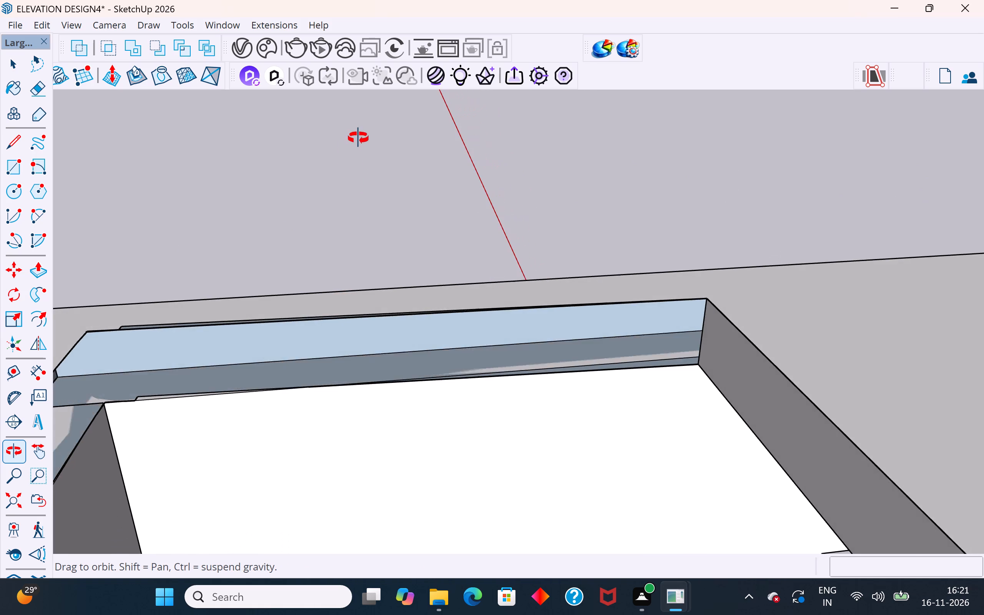
middle_click_drag(358, 138, 362, 151)
scroll(609, 375, "down", 4)
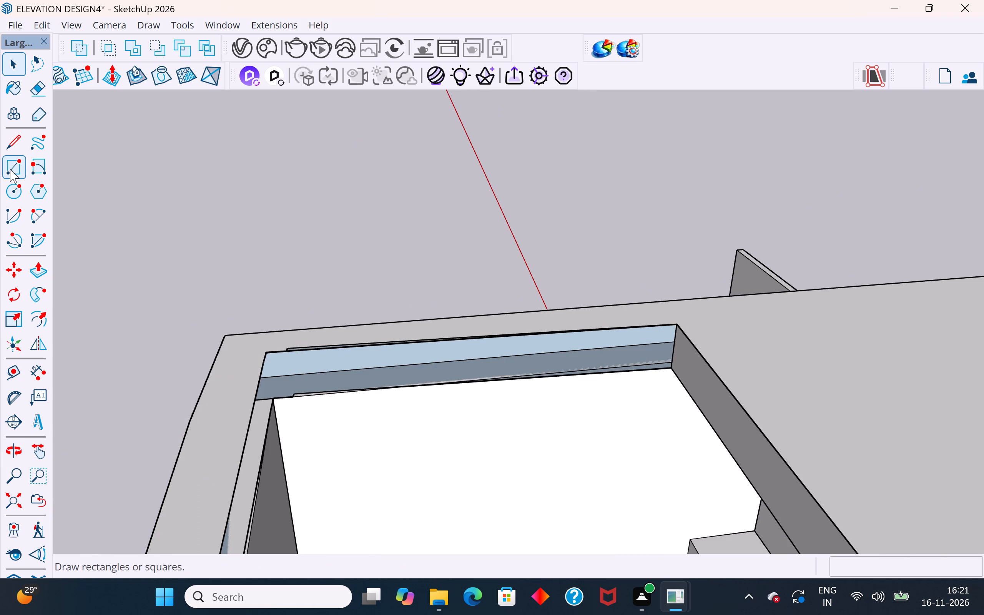
left_click(10, 169)
left_click(670, 371)
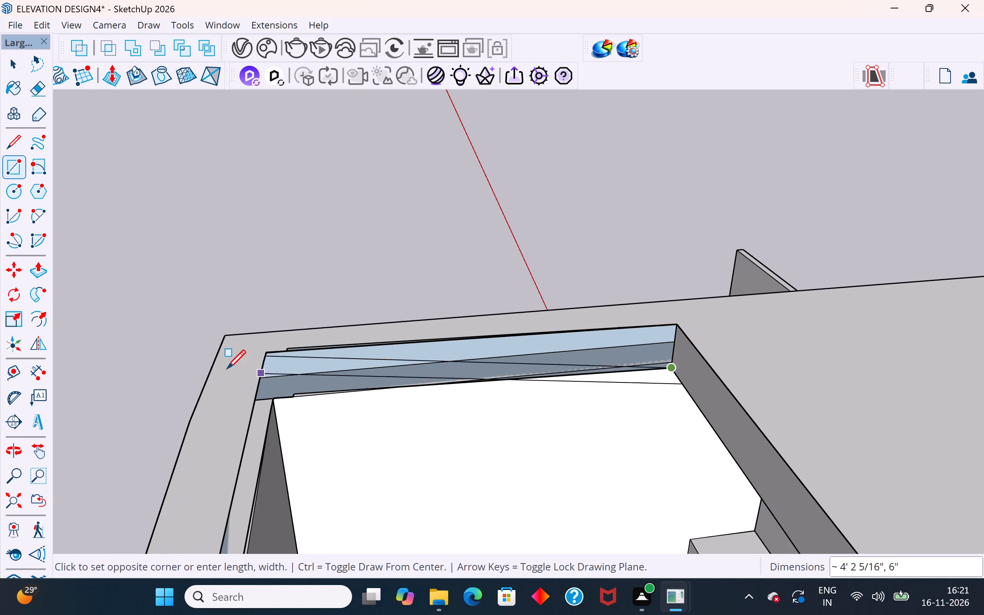
left_click(268, 354)
scroll(416, 359, "down", 4)
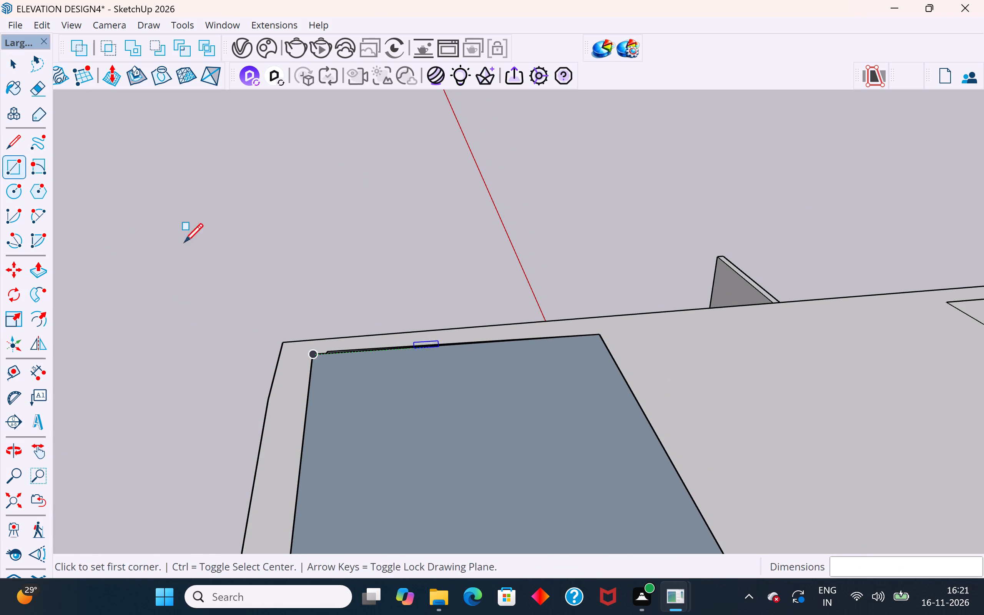
left_click(8, 63)
left_click(514, 437)
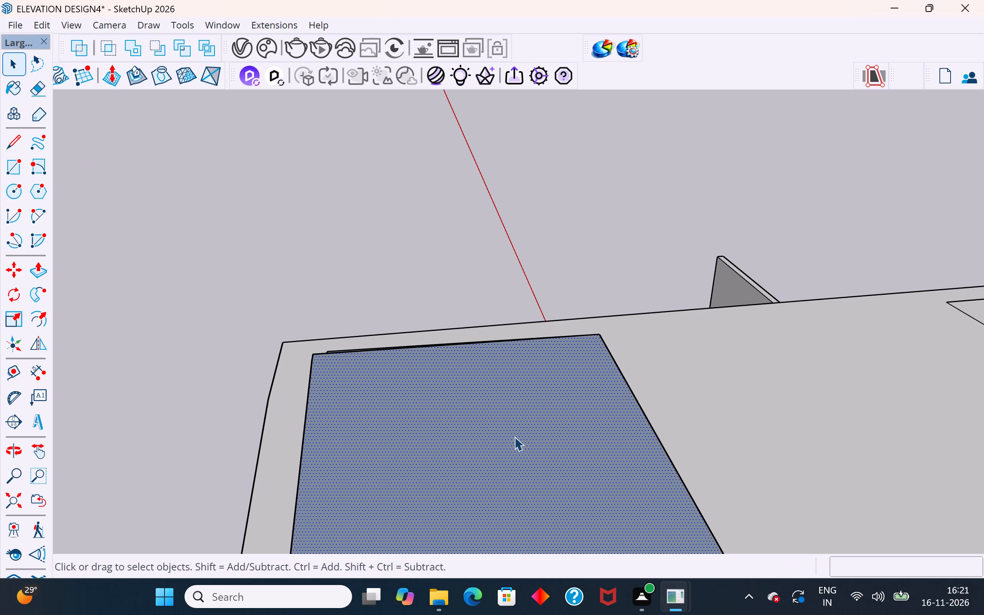
key("Delete")
Delete the stray line along the rim of the opening's corner-side short end and the short stub beside it.
scroll(258, 317, "up", 3)
scroll(381, 395, "down", 4)
middle_click_drag(434, 440, 445, 493)
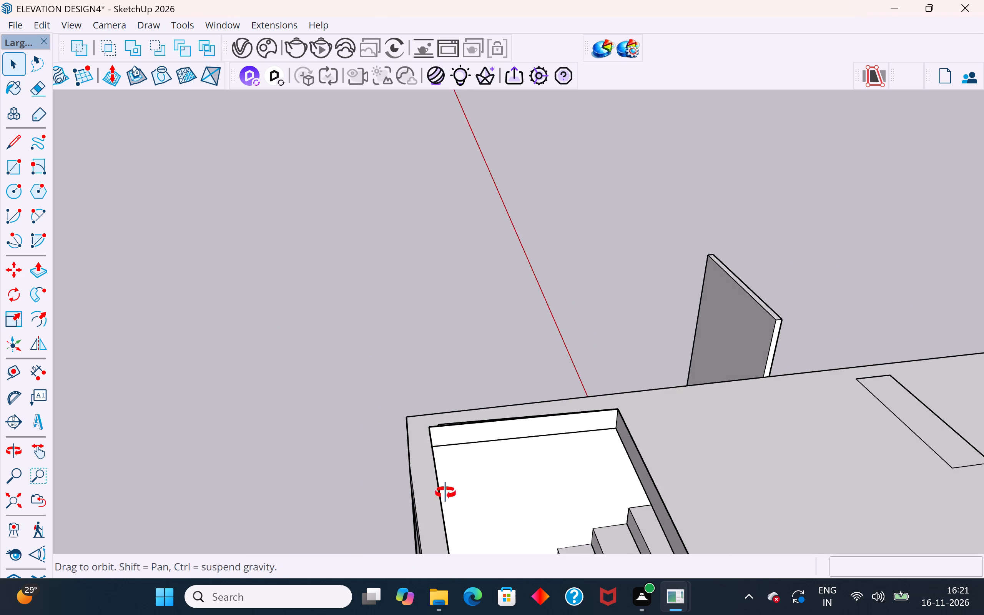
middle_click_drag(445, 493, 460, 540)
scroll(474, 410, "up", 11)
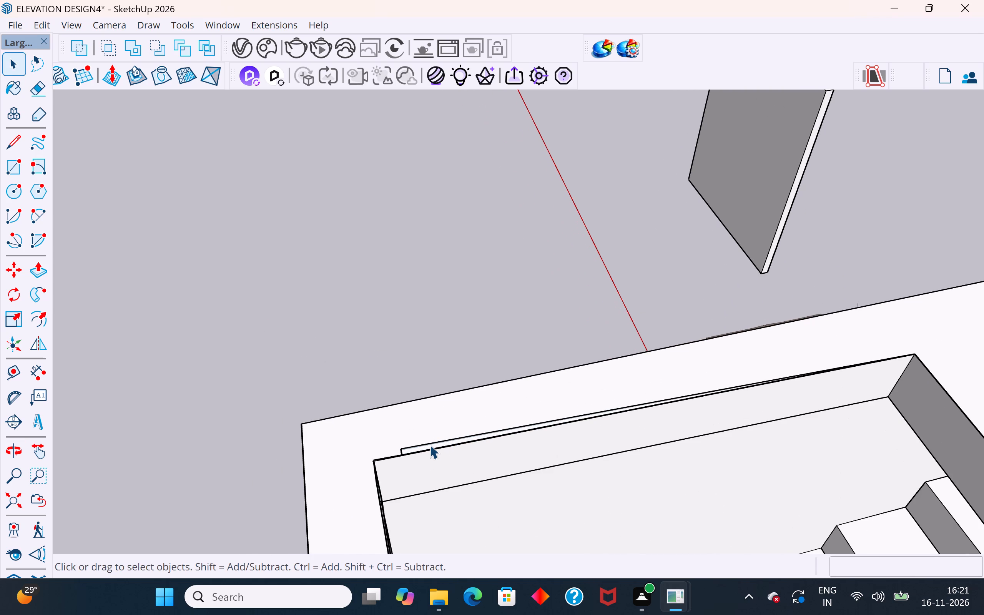
left_click(430, 445)
middle_click_drag(432, 443, 718, 320)
key("Delete")
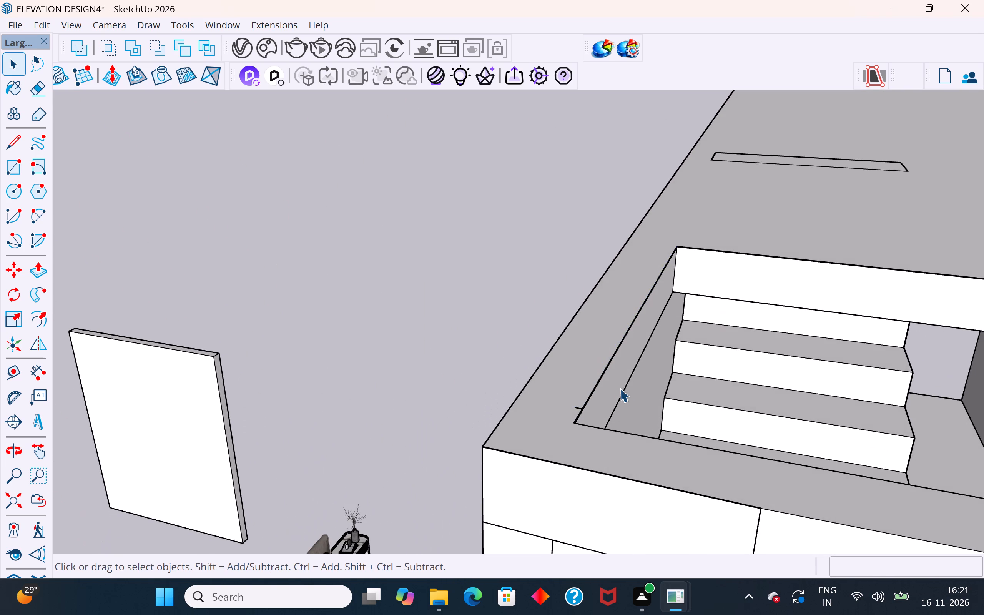
scroll(580, 407, "up", 5)
left_click(577, 408)
key("Delete")
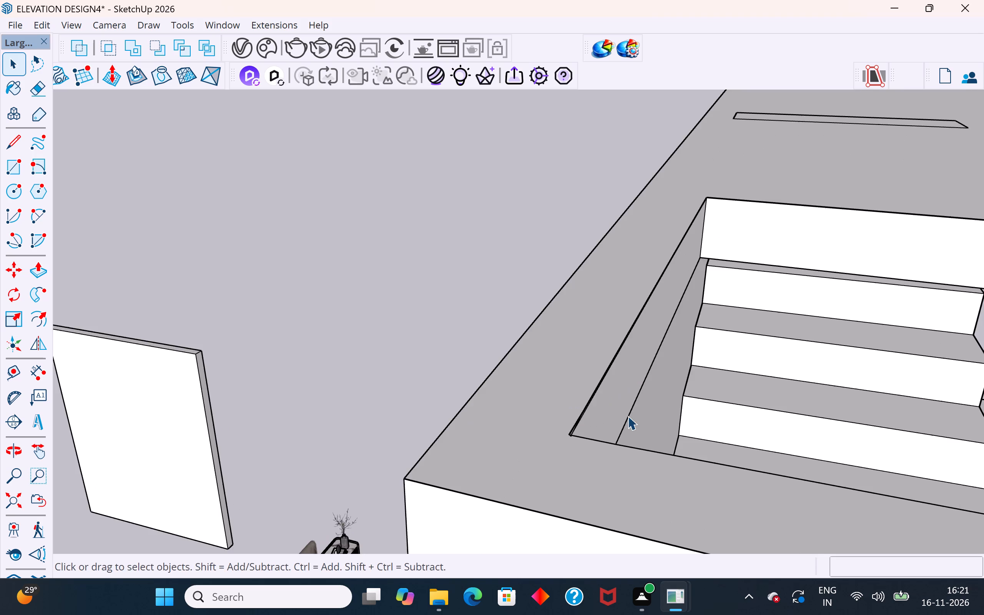
Draw a rectangle about 12' 11 3/8" by 6" on the stairwell opening's outer long side, within the slab thickness.
middle_click_drag(625, 417, 244, 380)
left_click(510, 390)
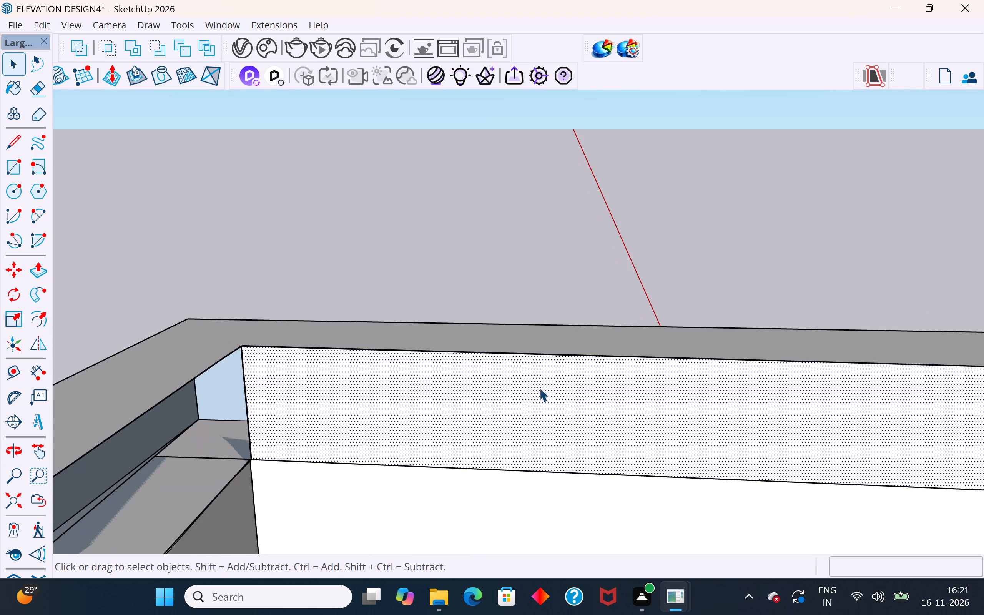
scroll(583, 376, "down", 11)
middle_click_drag(761, 420, 497, 458)
left_click(640, 356)
scroll(802, 361, "down", 3)
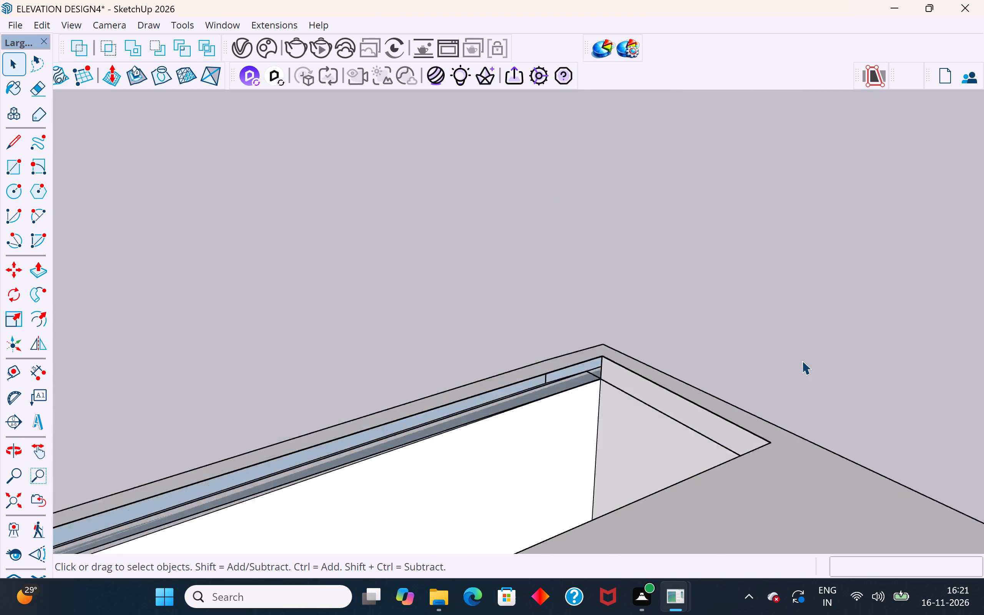
scroll(802, 361, "down", 2)
middle_click_drag(745, 399, 514, 391)
scroll(520, 435, "up", 3)
middle_click_drag(679, 460, 781, 452)
left_click(15, 174)
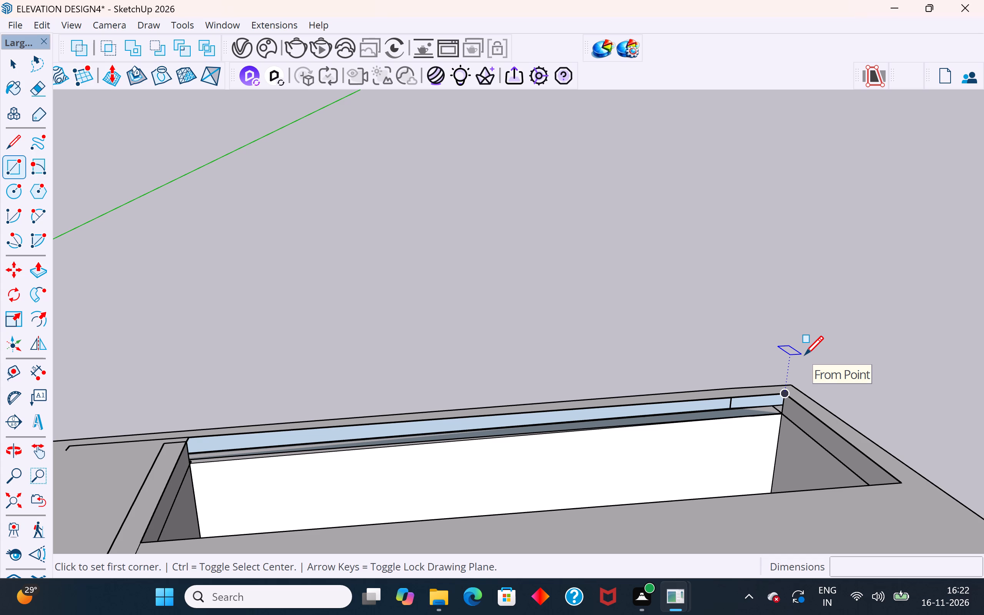
left_click(787, 396)
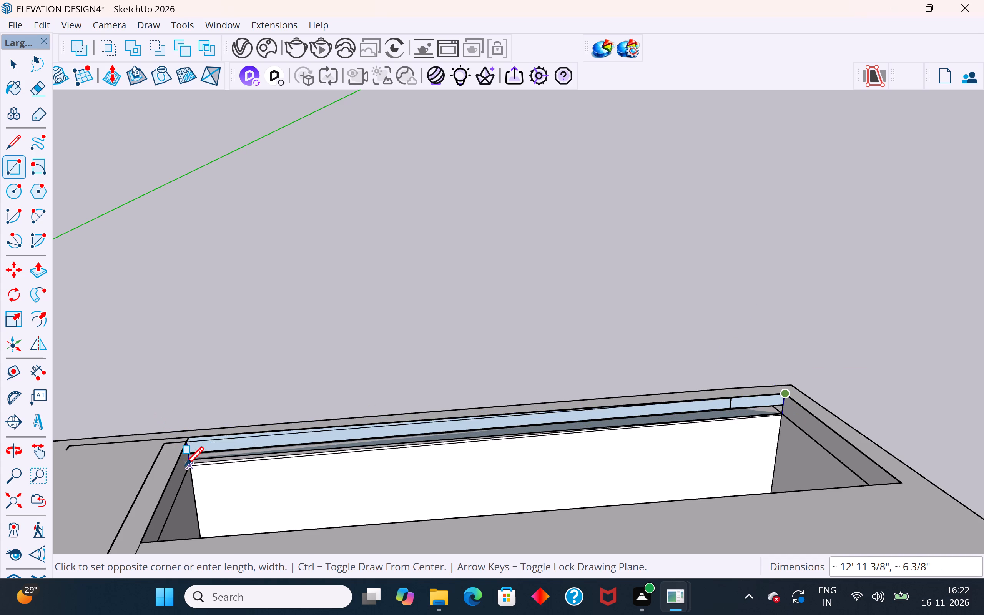
left_click(187, 456)
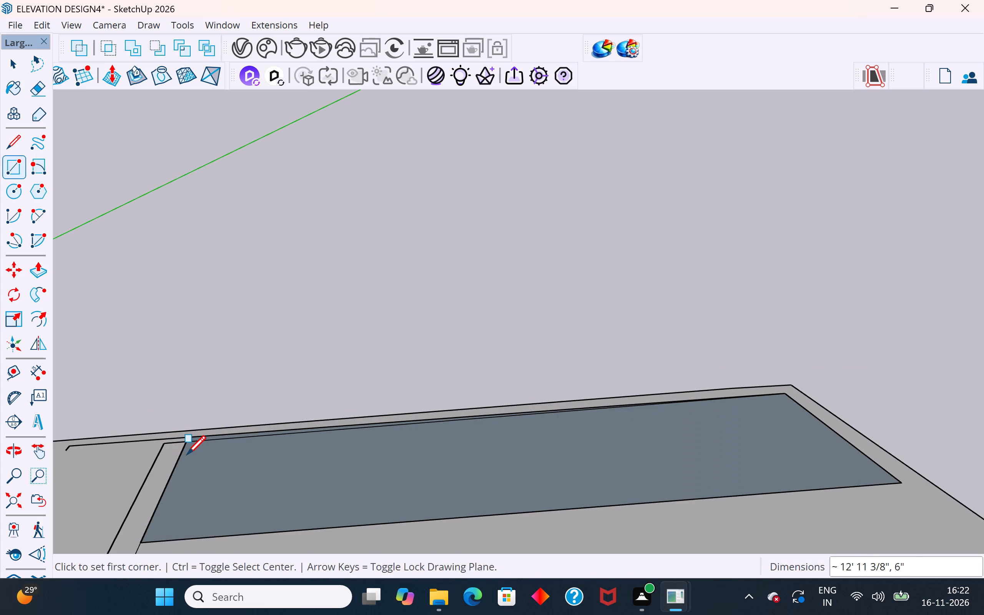
Delete the upper and lower faces that close over the stairwell opening.
left_click(11, 70)
left_click(265, 463)
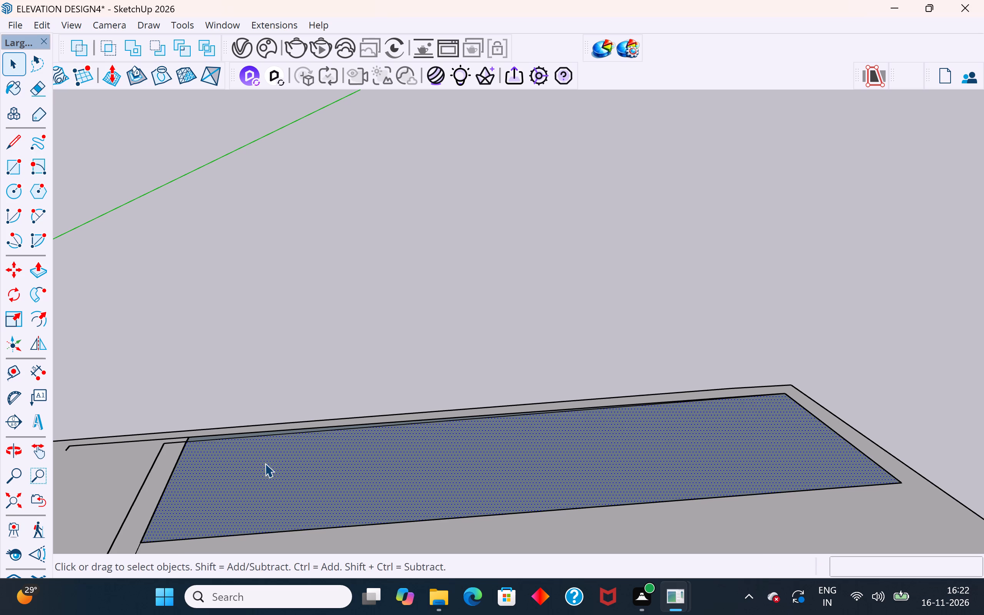
key("Delete")
middle_click_drag(519, 477, 505, 561)
left_click(529, 475)
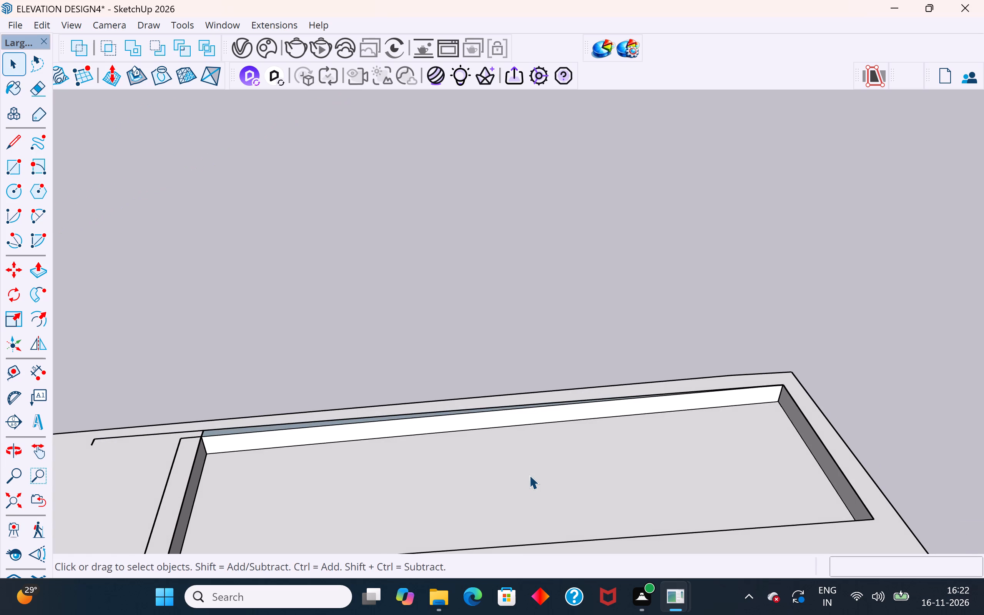
key("Delete")
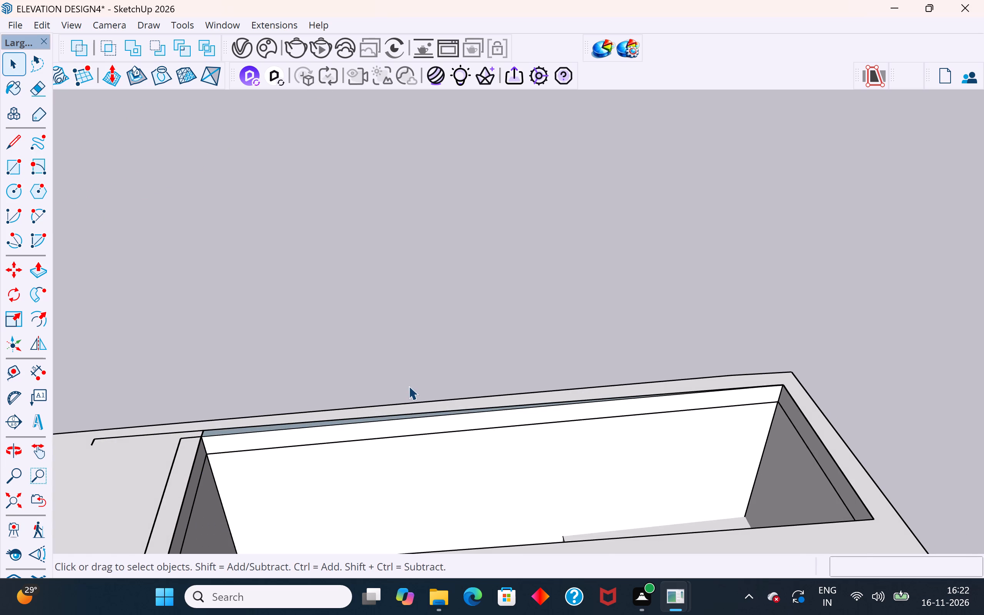
Reverse the narrow blue-grey face strip between the slab's outer rim and the opening's long side.
scroll(405, 387, "up", 1)
scroll(245, 431, "up", 1)
middle_click_drag(128, 434, 133, 534)
scroll(183, 475, "up", 7)
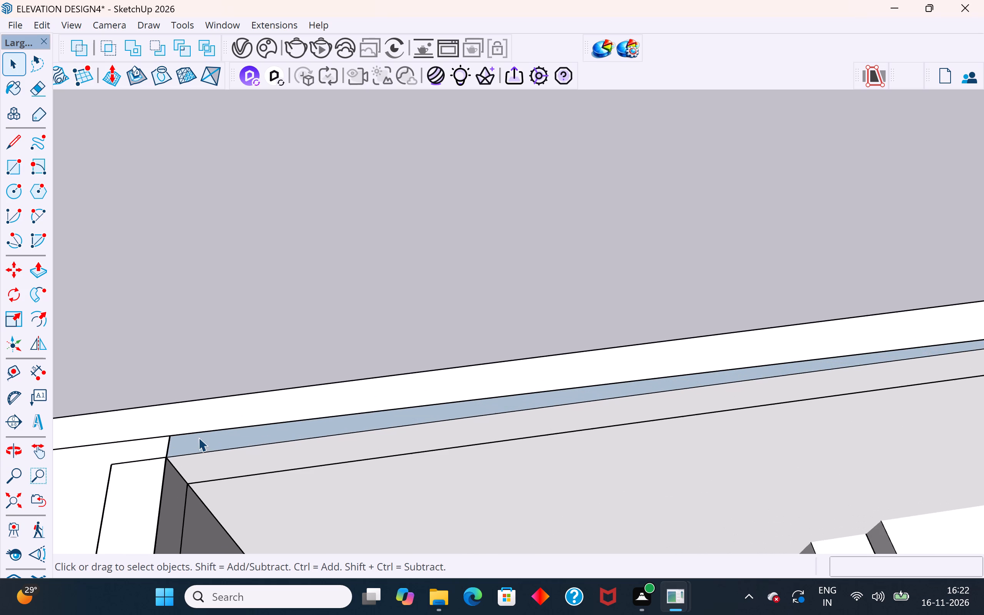
scroll(198, 437, "up", 4)
left_click(198, 437)
right_click(198, 437)
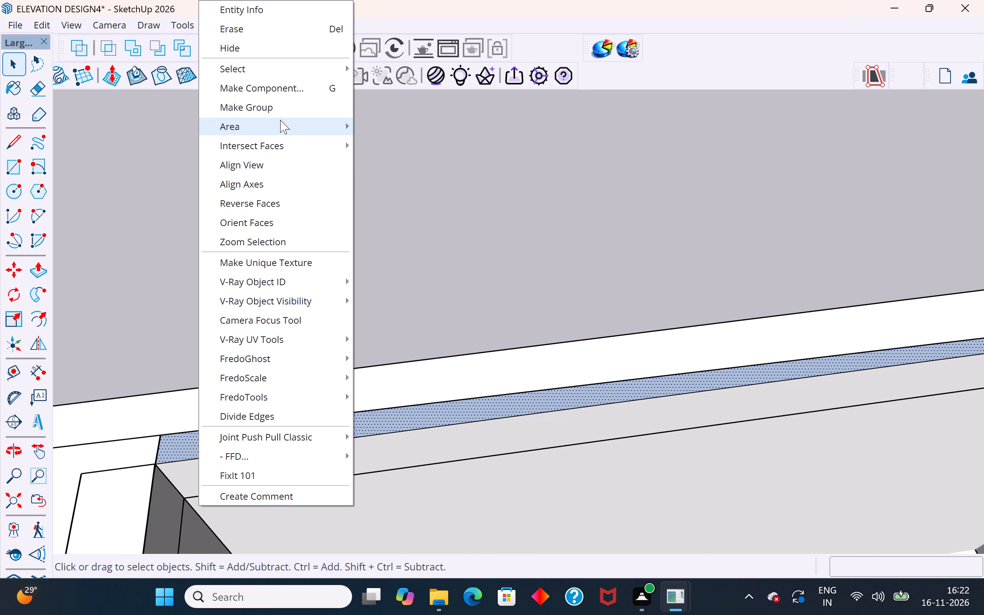
left_click(307, 195)
left_click(462, 273)
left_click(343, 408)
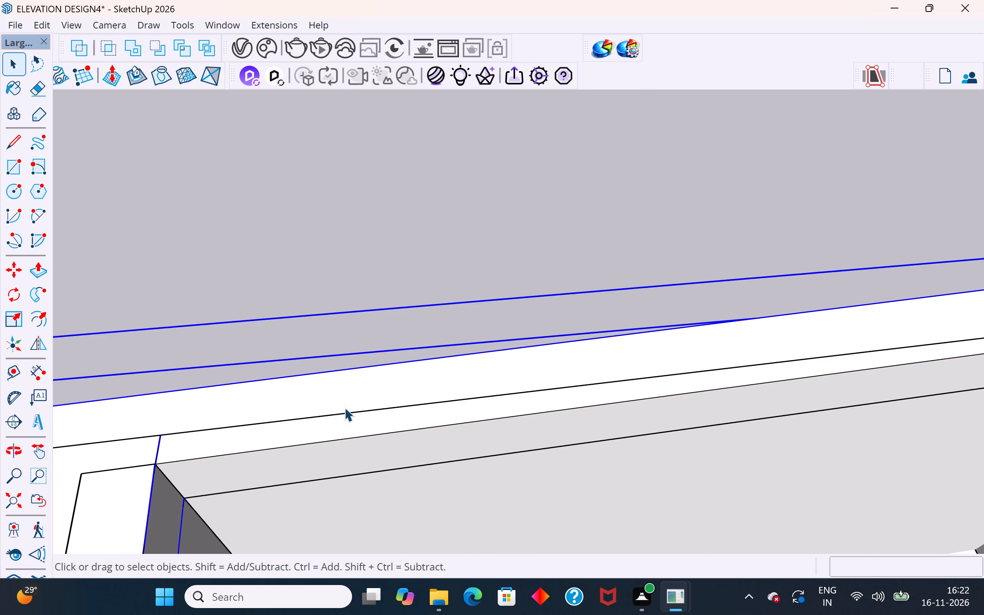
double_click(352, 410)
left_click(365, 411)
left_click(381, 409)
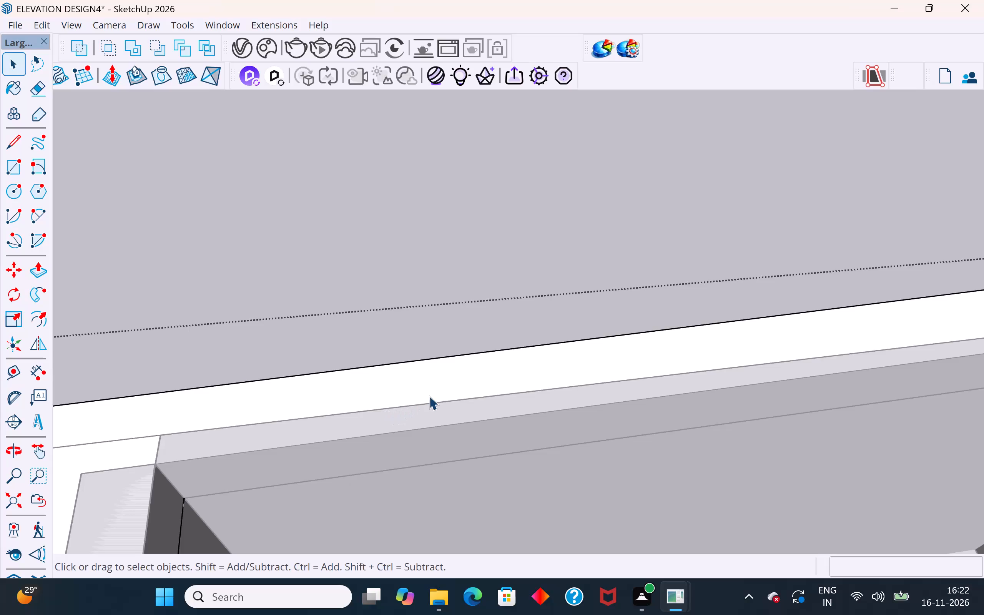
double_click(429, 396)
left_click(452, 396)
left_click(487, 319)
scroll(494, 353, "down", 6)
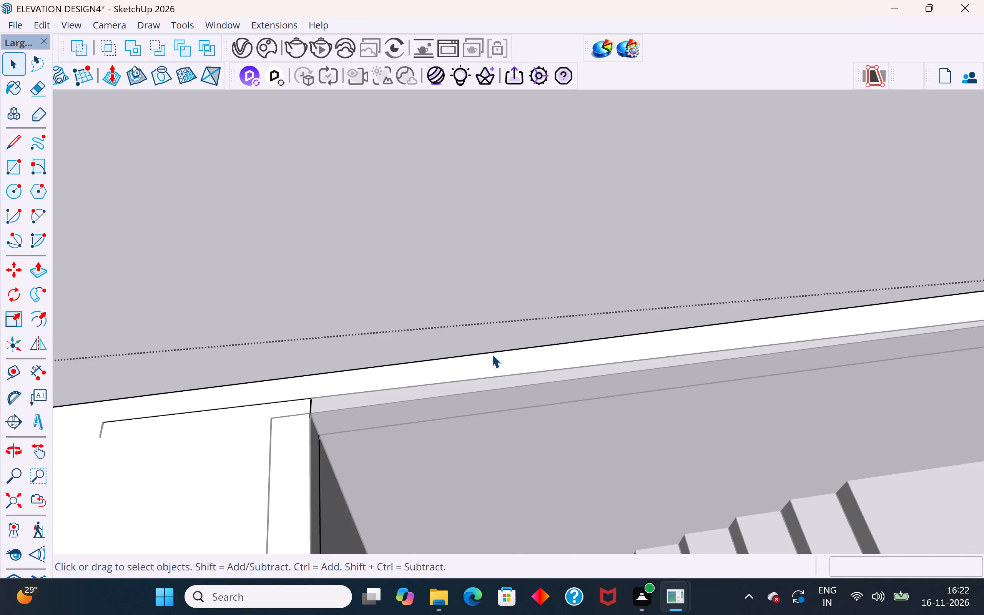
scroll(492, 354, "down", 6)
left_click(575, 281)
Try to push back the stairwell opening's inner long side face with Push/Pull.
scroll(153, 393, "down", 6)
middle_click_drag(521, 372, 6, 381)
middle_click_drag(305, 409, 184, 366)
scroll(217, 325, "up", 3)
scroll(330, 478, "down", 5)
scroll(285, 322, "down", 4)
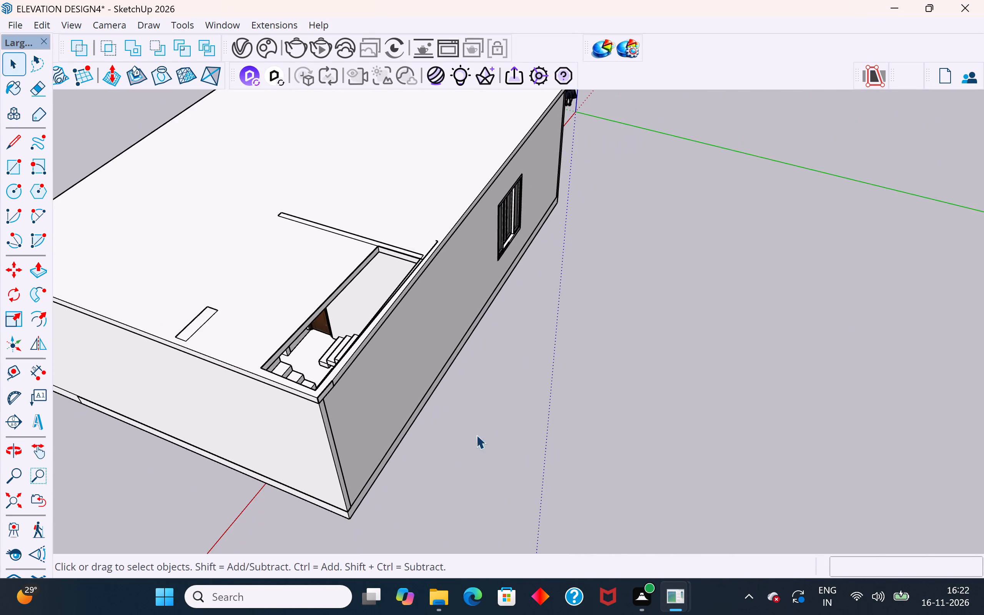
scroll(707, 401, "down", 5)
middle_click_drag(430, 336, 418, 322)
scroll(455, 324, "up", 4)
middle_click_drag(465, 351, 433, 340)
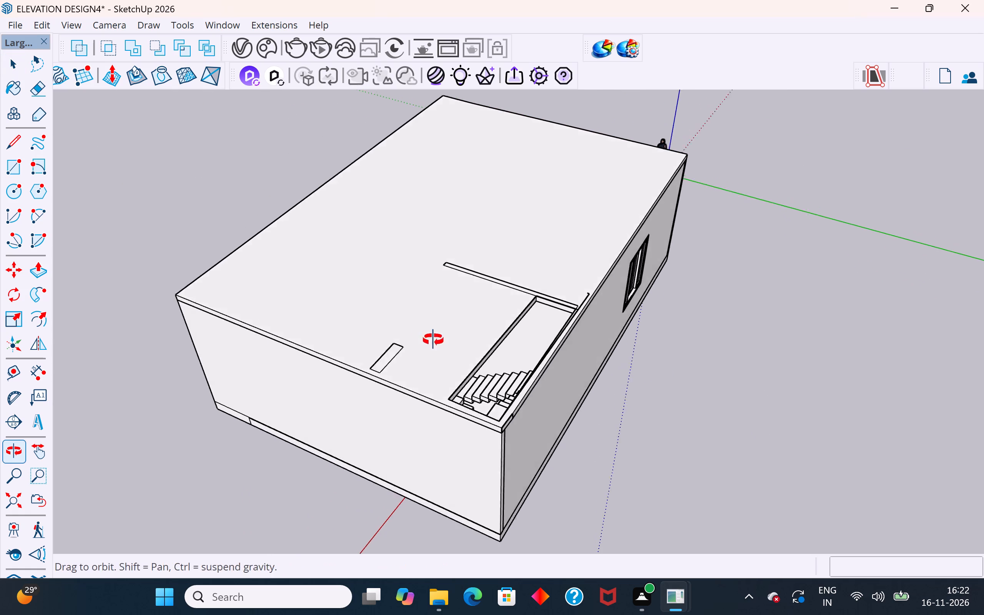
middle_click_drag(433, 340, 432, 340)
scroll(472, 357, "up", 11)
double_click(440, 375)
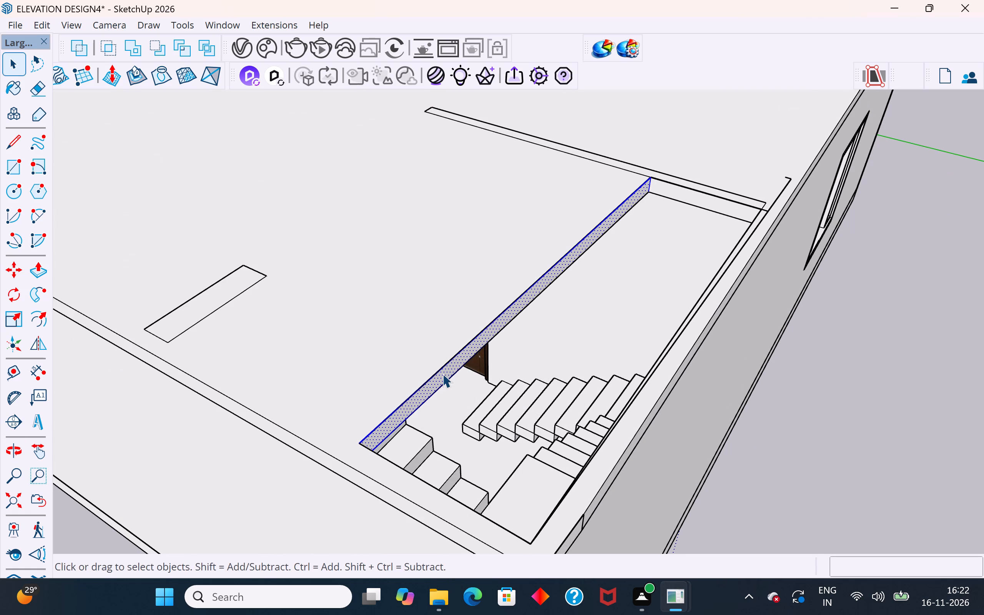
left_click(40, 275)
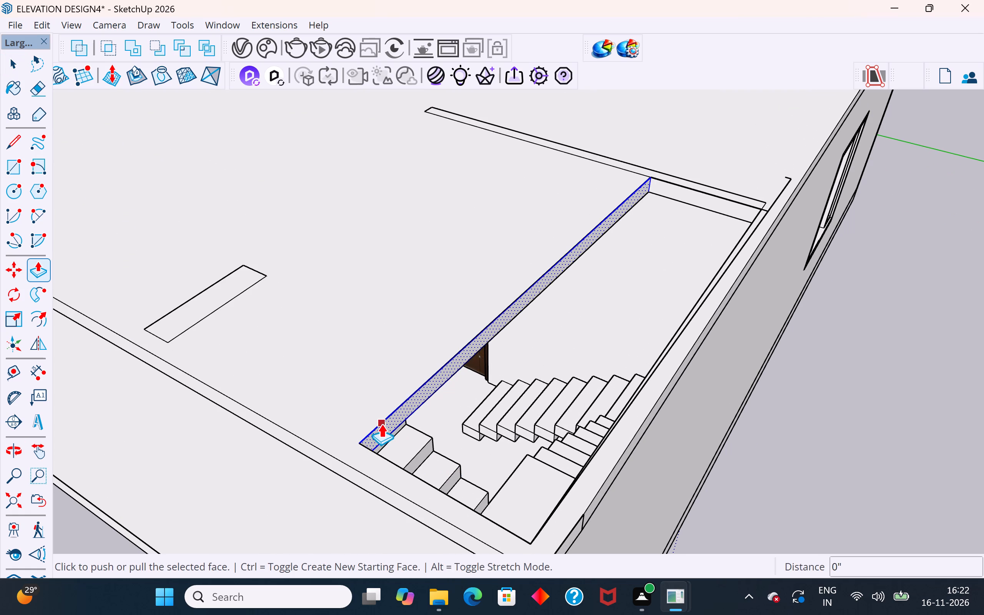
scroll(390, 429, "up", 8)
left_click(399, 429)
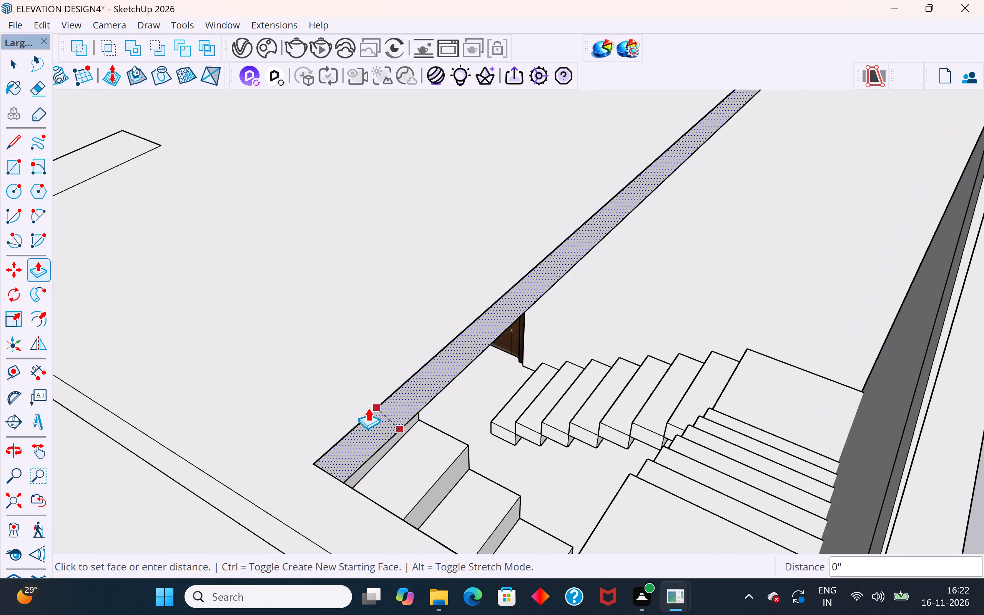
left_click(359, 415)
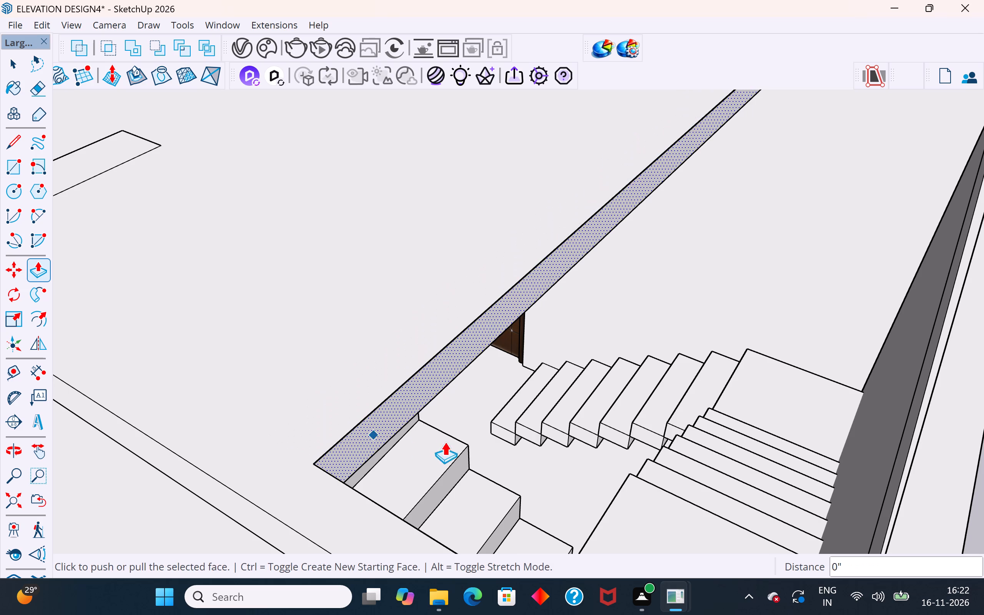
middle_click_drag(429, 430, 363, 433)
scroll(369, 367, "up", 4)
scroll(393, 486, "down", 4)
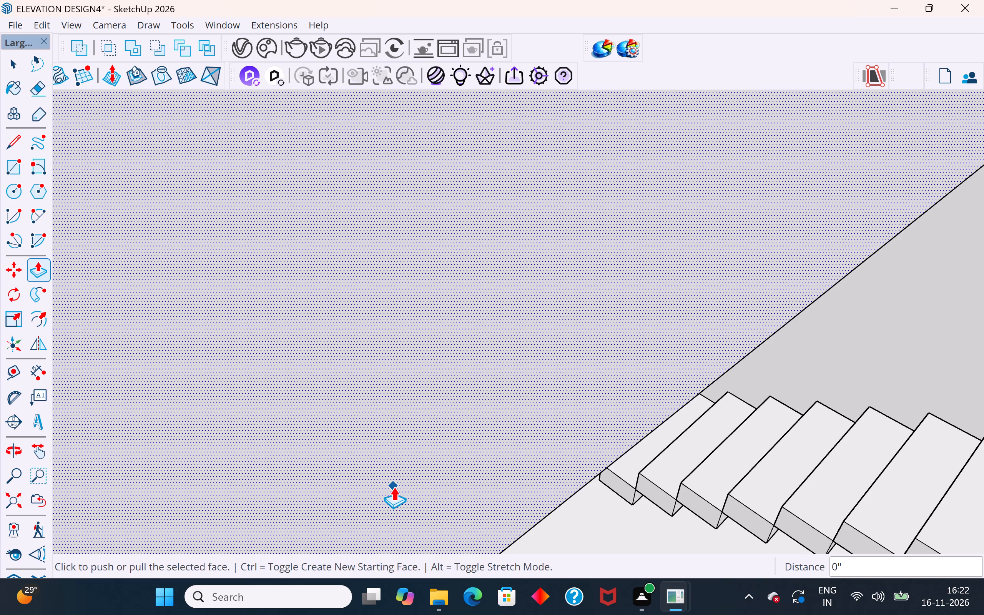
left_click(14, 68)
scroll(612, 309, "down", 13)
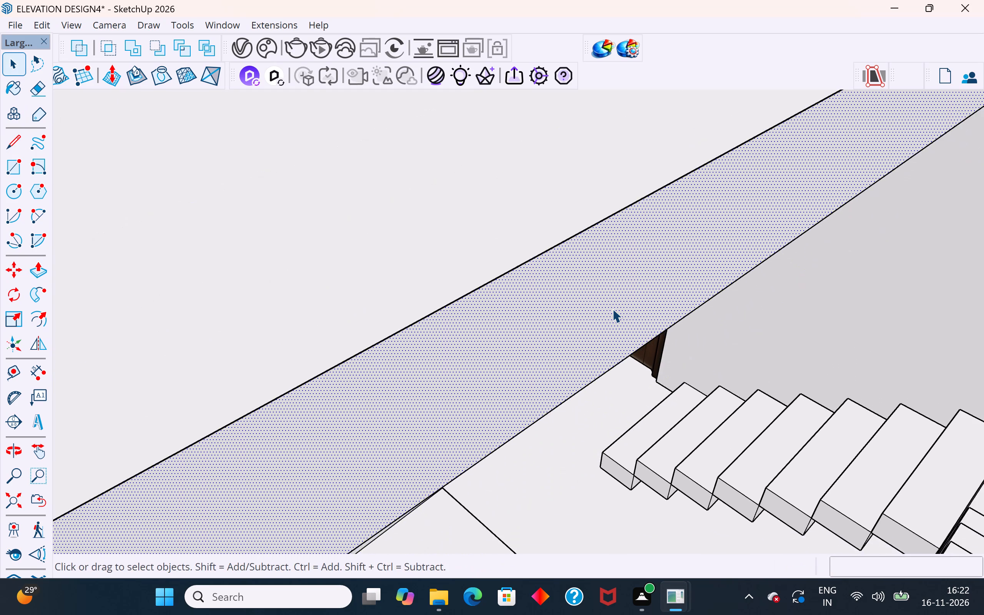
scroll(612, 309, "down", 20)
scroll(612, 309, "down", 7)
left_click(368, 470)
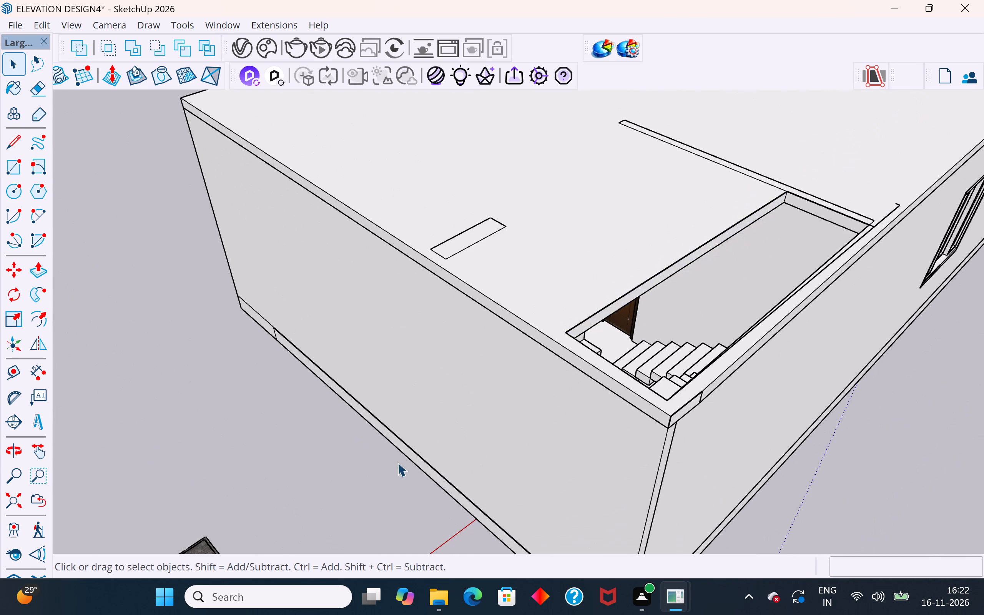
Push the stairwell opening's inner long side face back about 1' 2 1/8" into the top slab.
middle_click_drag(585, 409, 588, 459)
scroll(695, 314, "up", 3)
left_click(693, 266)
scroll(693, 266, "up", 6)
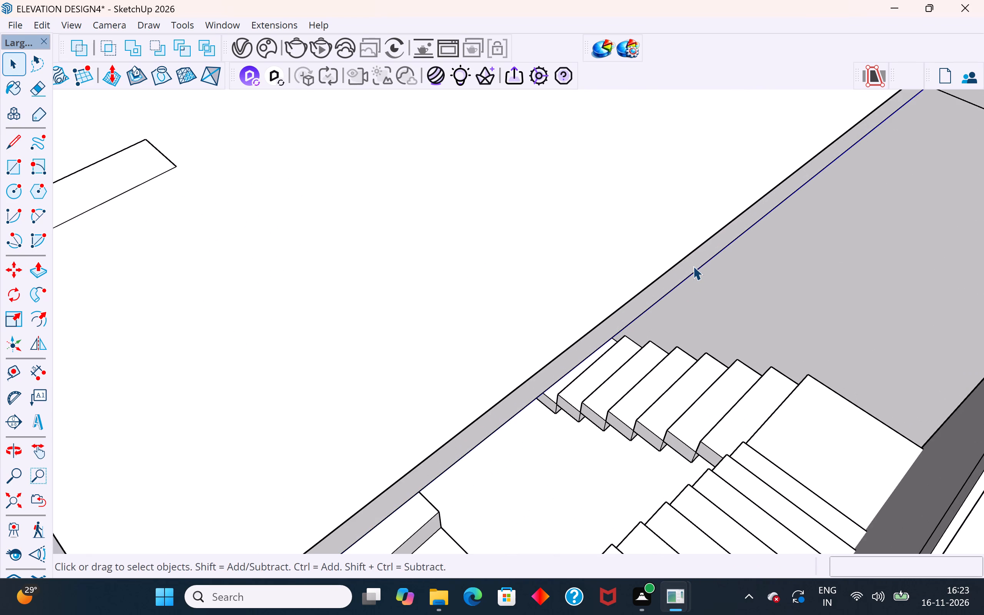
double_click(694, 258)
left_click(41, 265)
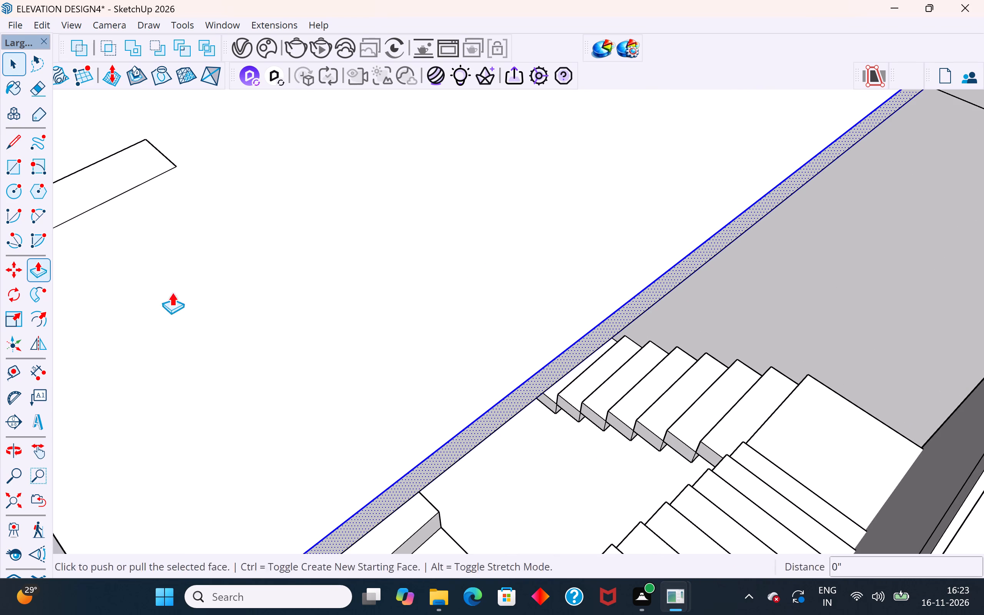
left_click(643, 293)
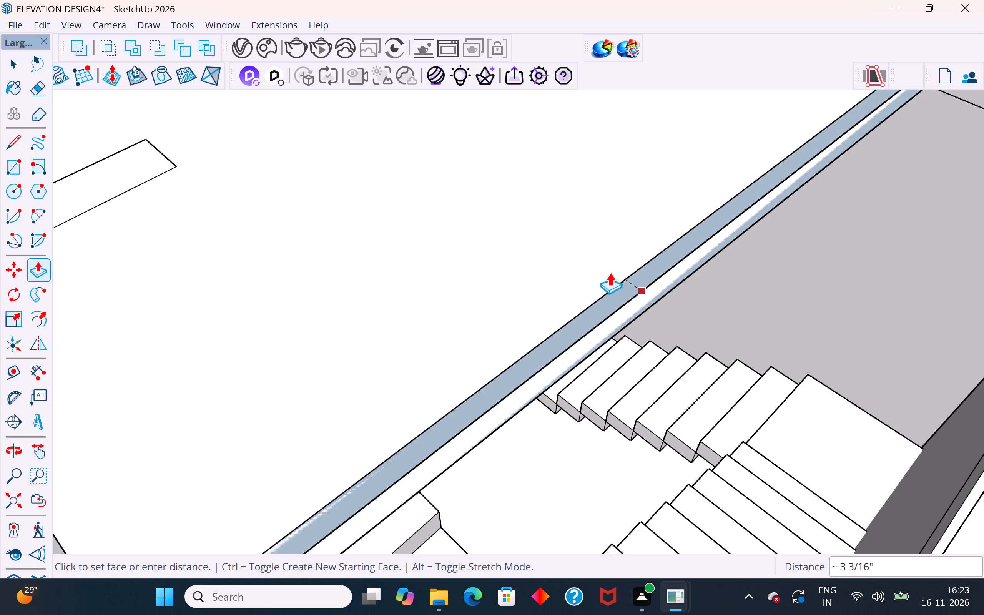
left_click(556, 254)
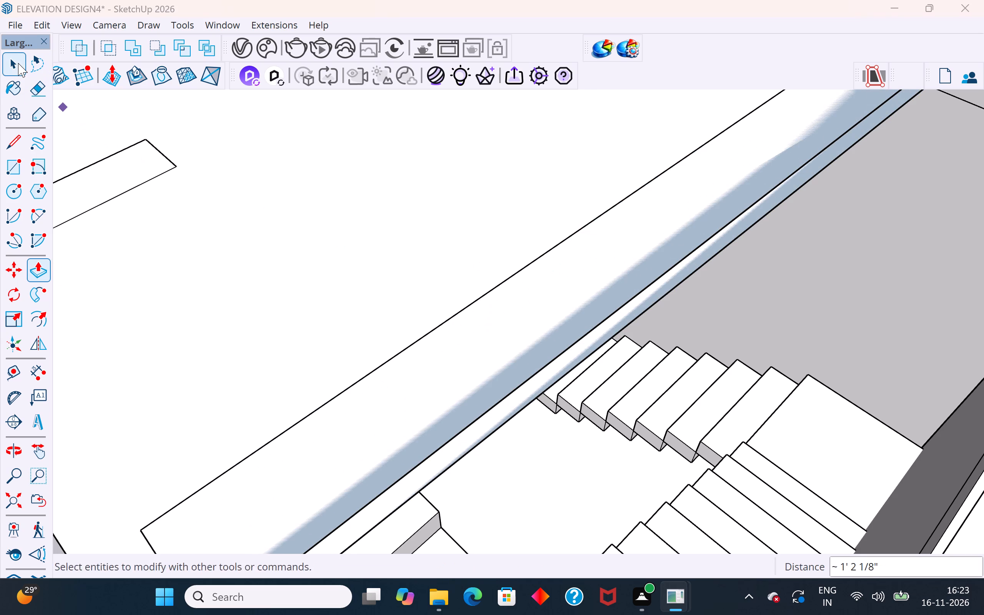
Delete the overlapping strip face on the slab top above the pushed-back long side of the stairwell opening.
left_click(18, 63)
left_click(470, 362)
scroll(470, 362, "down", 5)
middle_click_drag(474, 365, 486, 385)
scroll(483, 380, "down", 1)
key("Delete")
left_click(487, 386)
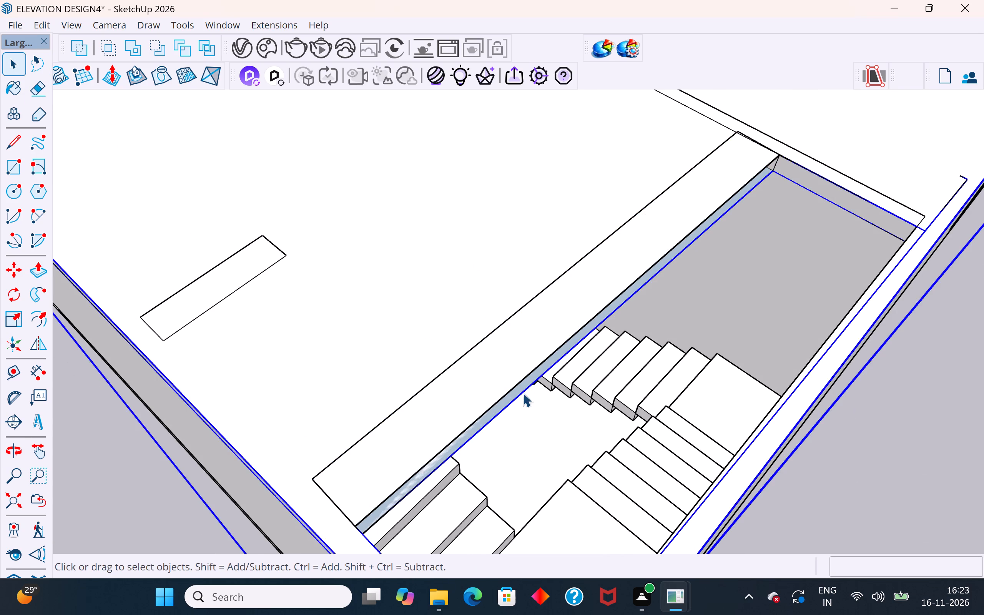
Delete the long strip face on the slab's underside beneath the pushed-back side of the stairwell opening.
middle_click_drag(523, 392, 343, 199)
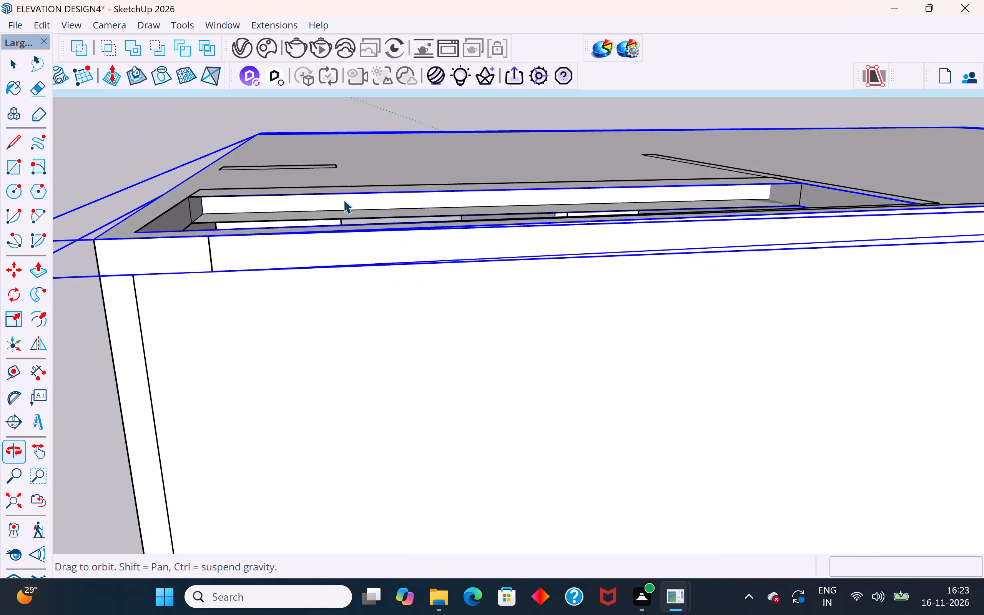
scroll(343, 199, "up", 7)
middle_click_drag(305, 224, 309, 258)
scroll(396, 275, "up", 3)
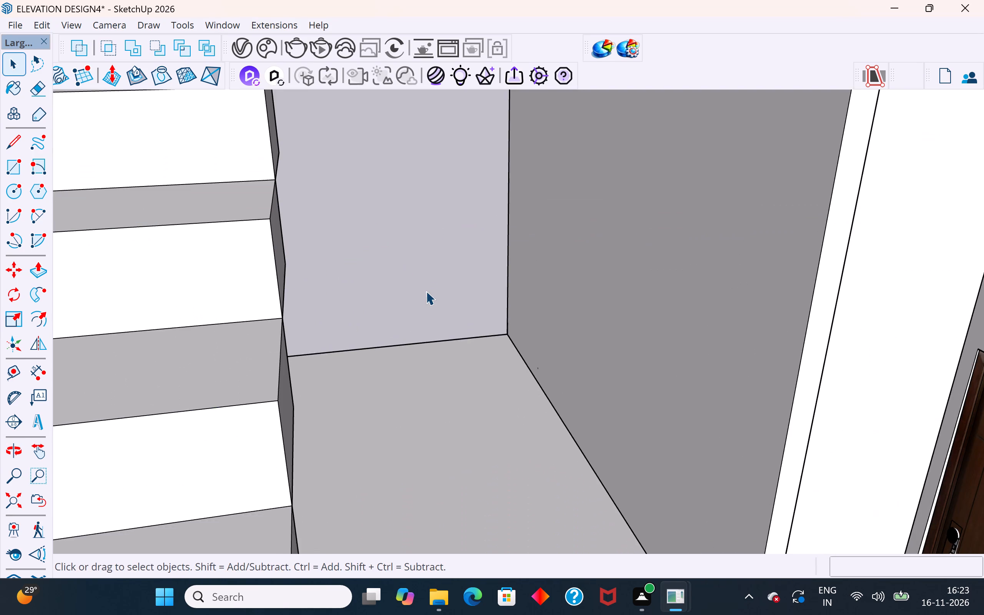
scroll(425, 296, "down", 3)
left_click(446, 261)
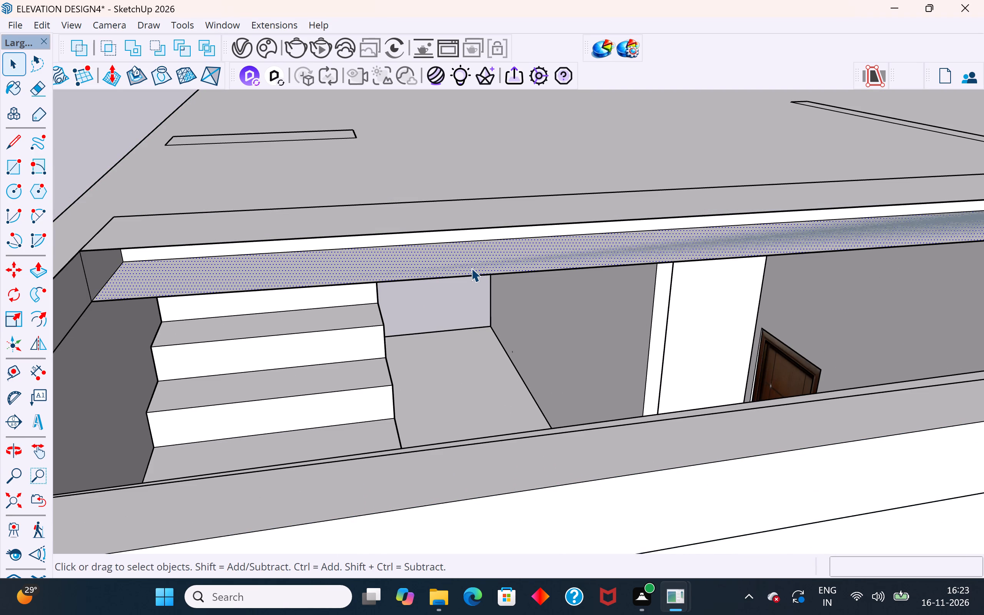
key("Delete")
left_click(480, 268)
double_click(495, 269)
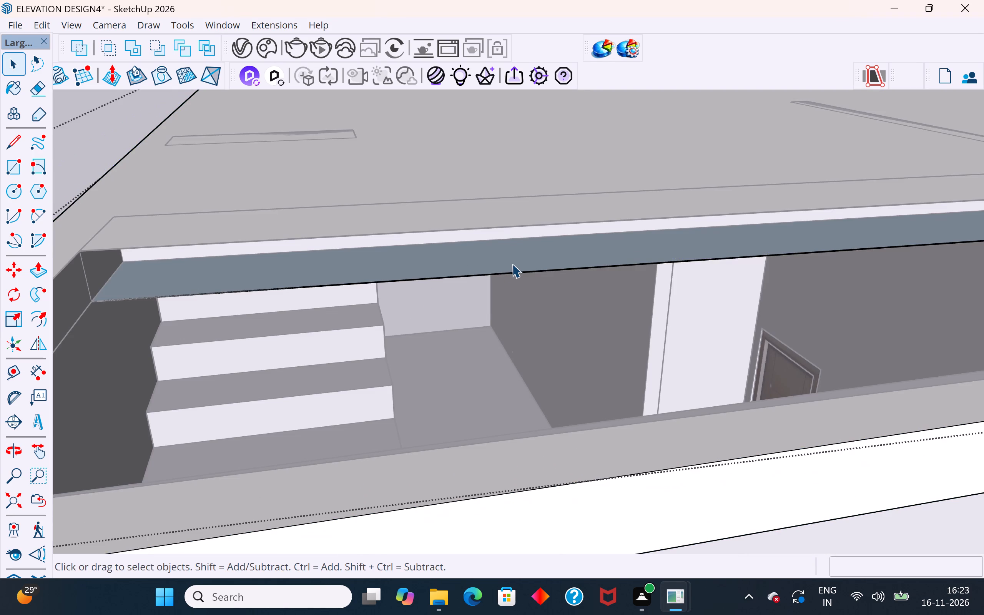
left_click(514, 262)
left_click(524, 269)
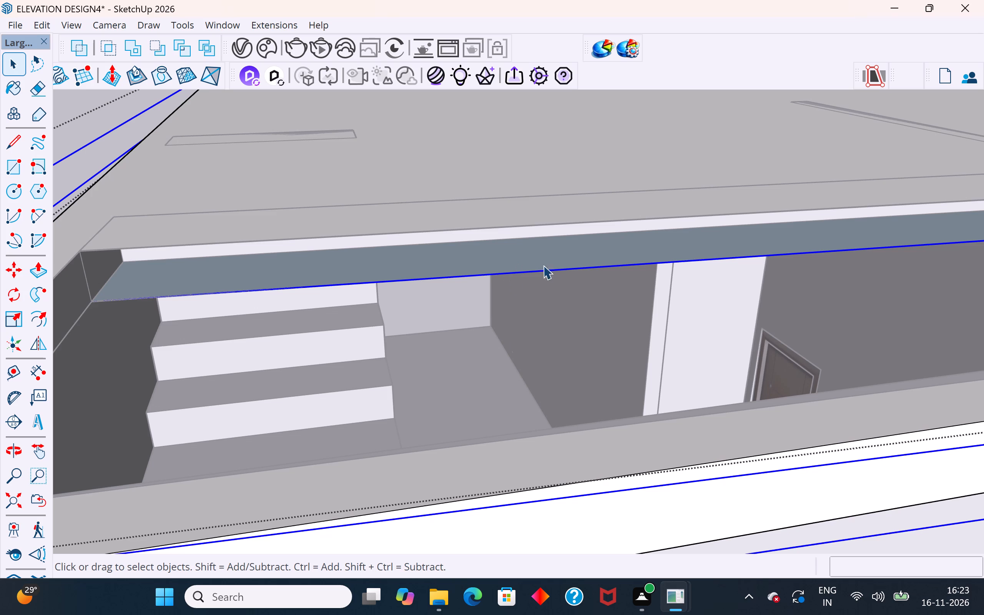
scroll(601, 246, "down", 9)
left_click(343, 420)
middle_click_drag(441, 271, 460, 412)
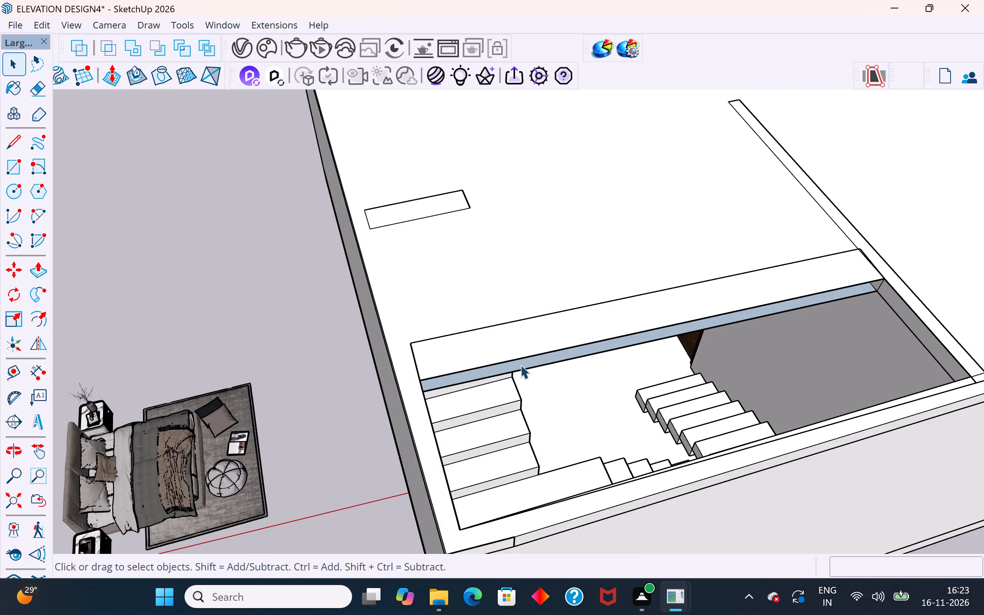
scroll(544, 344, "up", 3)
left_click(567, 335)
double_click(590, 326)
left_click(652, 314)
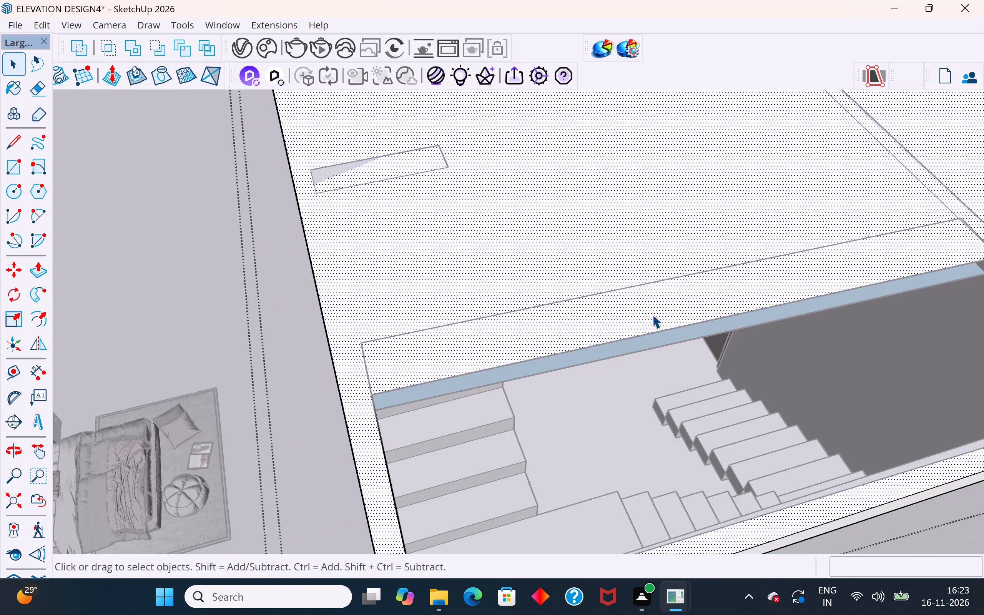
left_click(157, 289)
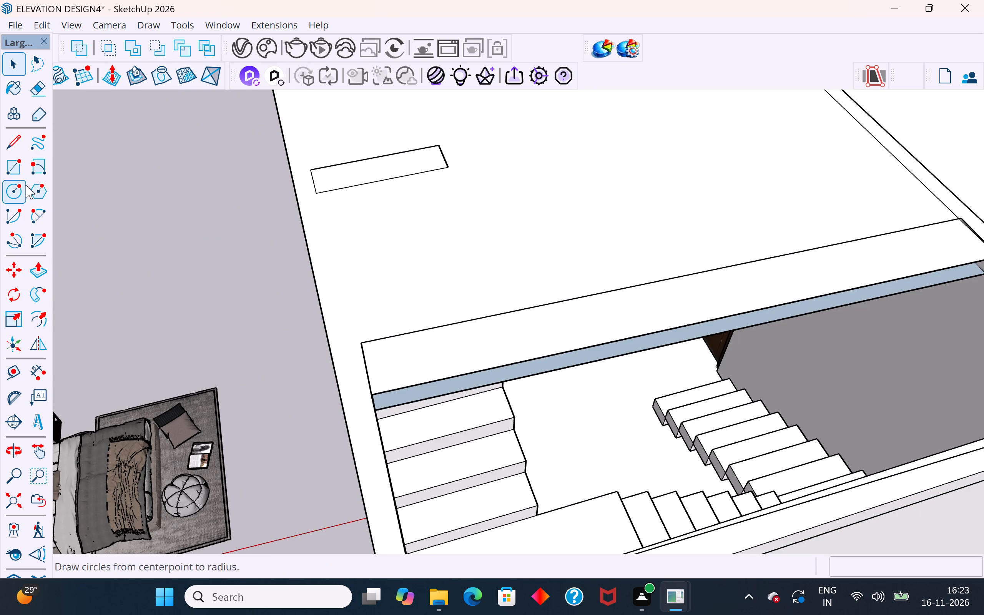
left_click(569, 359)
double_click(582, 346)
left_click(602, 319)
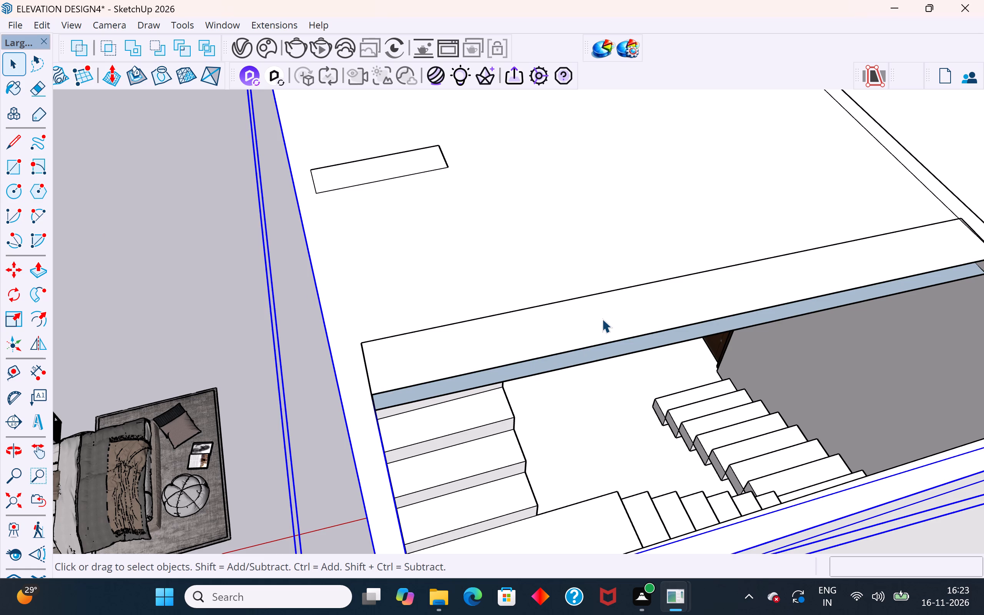
Draw a rectangle about 1' 8 1/2" by 12' 9 3/8" on the slab top over the strip along the opening's inner long side.
scroll(424, 343, "down", 4)
middle_click_drag(716, 301, 689, 325)
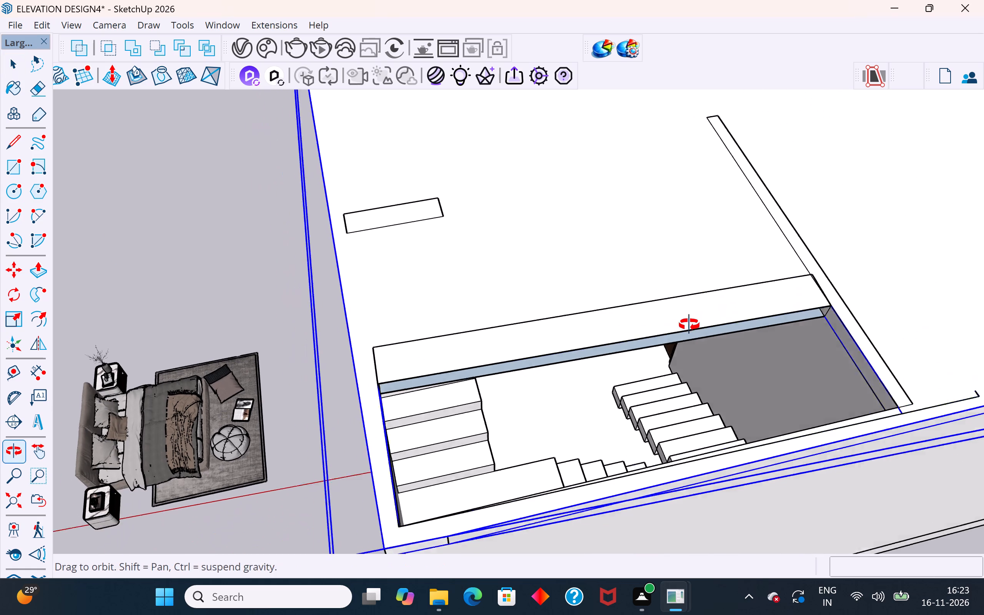
middle_click_drag(689, 325, 691, 328)
left_click(761, 314)
triple_click(506, 347)
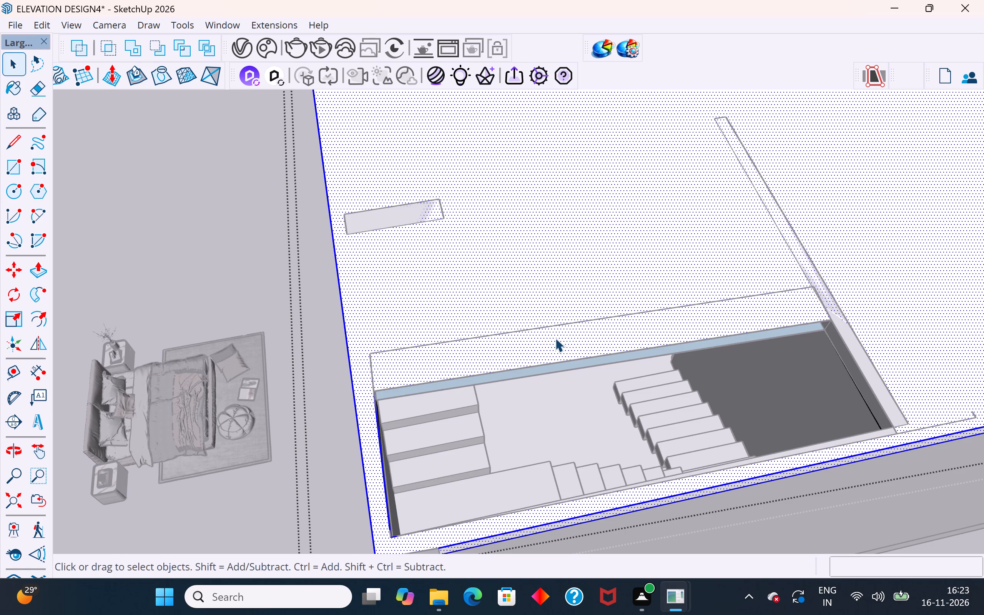
left_click(17, 171)
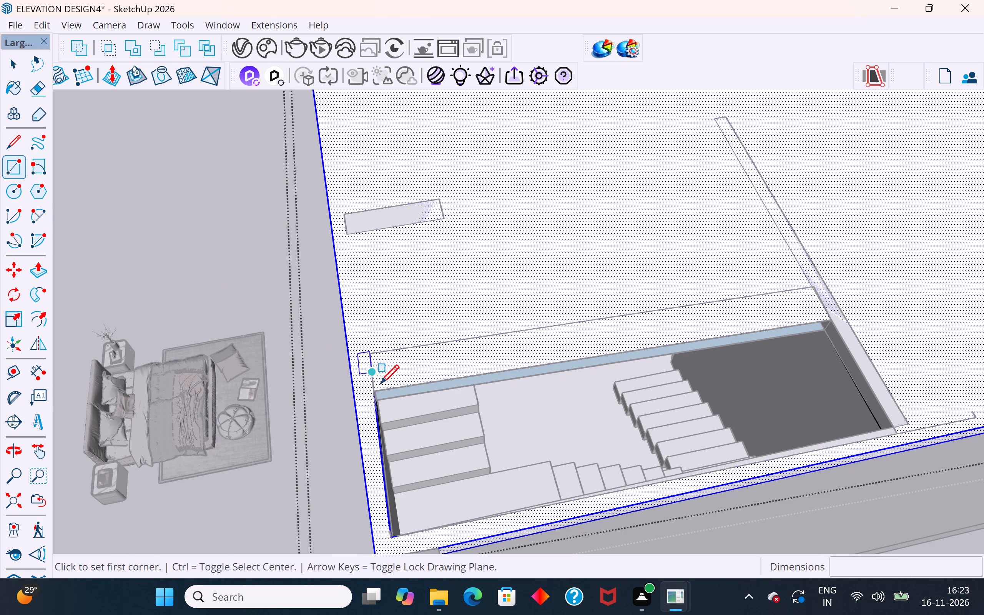
left_click(371, 357)
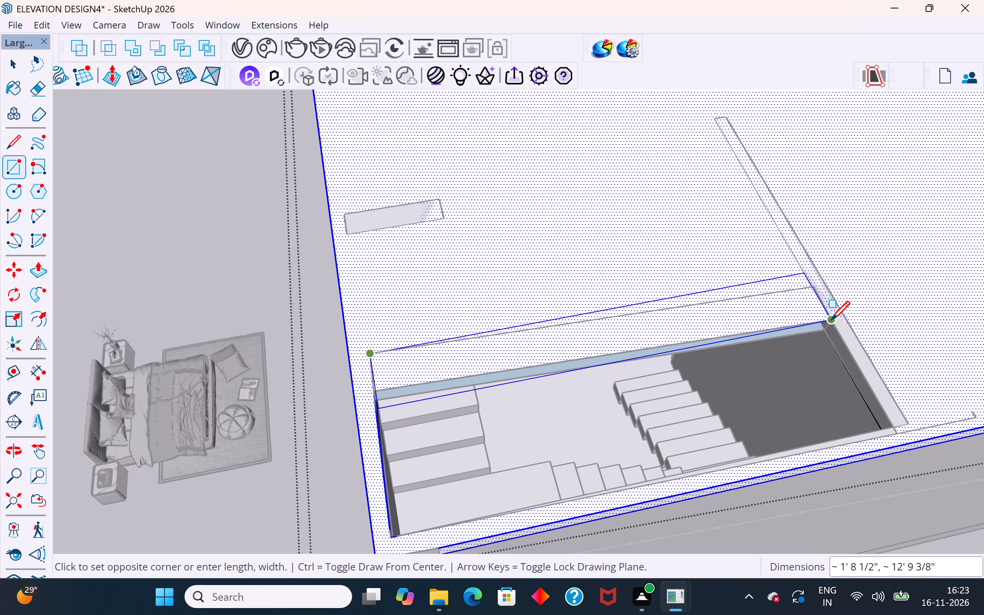
left_click(831, 322)
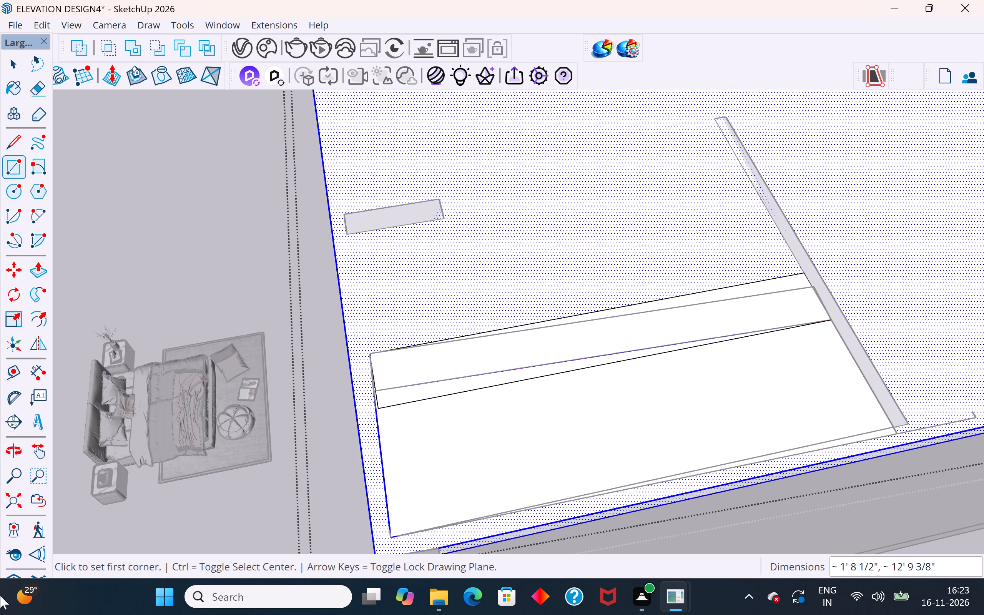
Delete the large face covering the stairwell opening and the long rectangular strip face beside it.
left_click(22, 61)
left_click(229, 253)
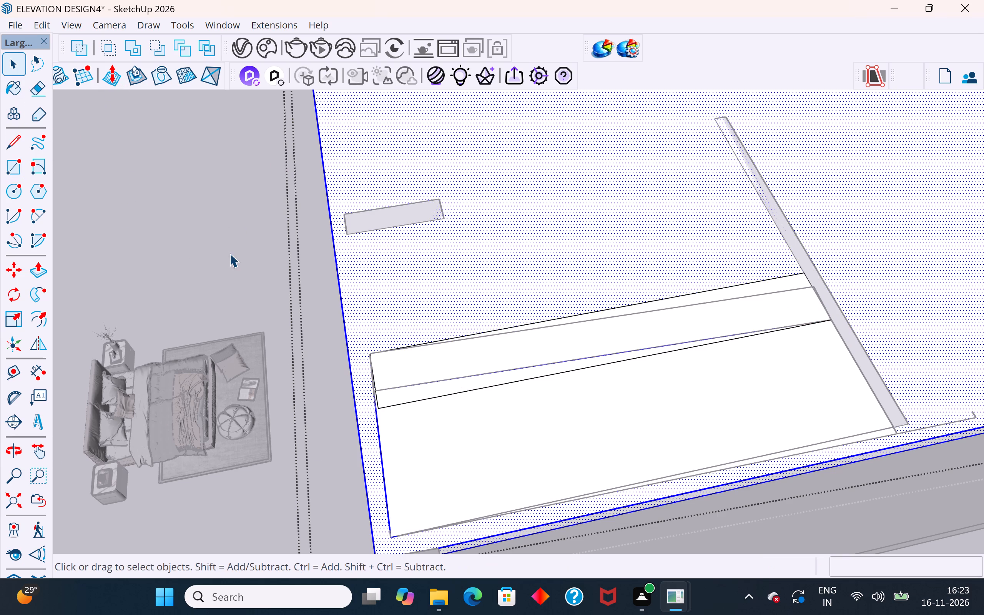
left_click(555, 388)
double_click(621, 415)
left_click(647, 417)
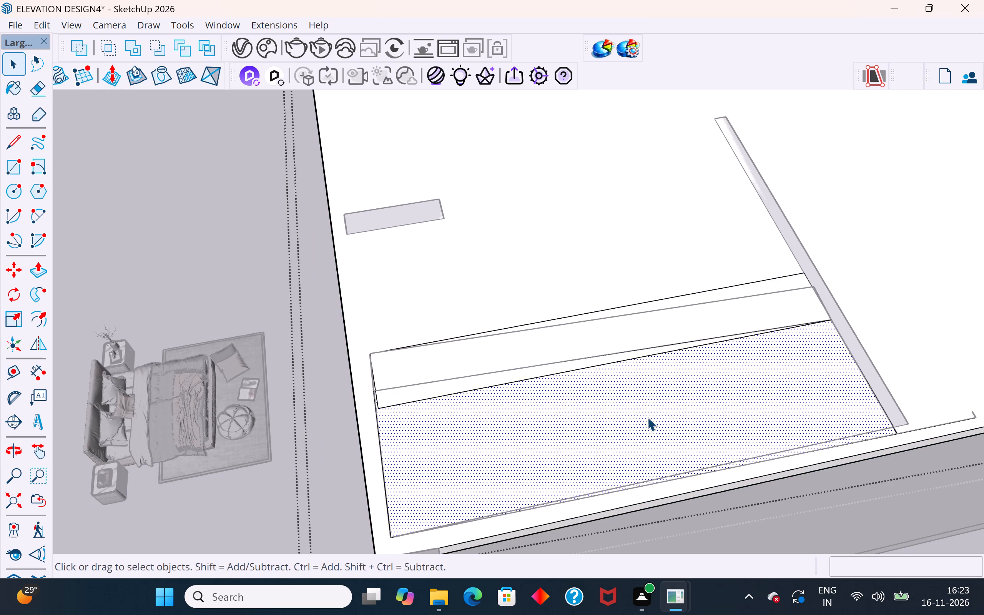
key("Delete")
left_click(537, 345)
key("Delete")
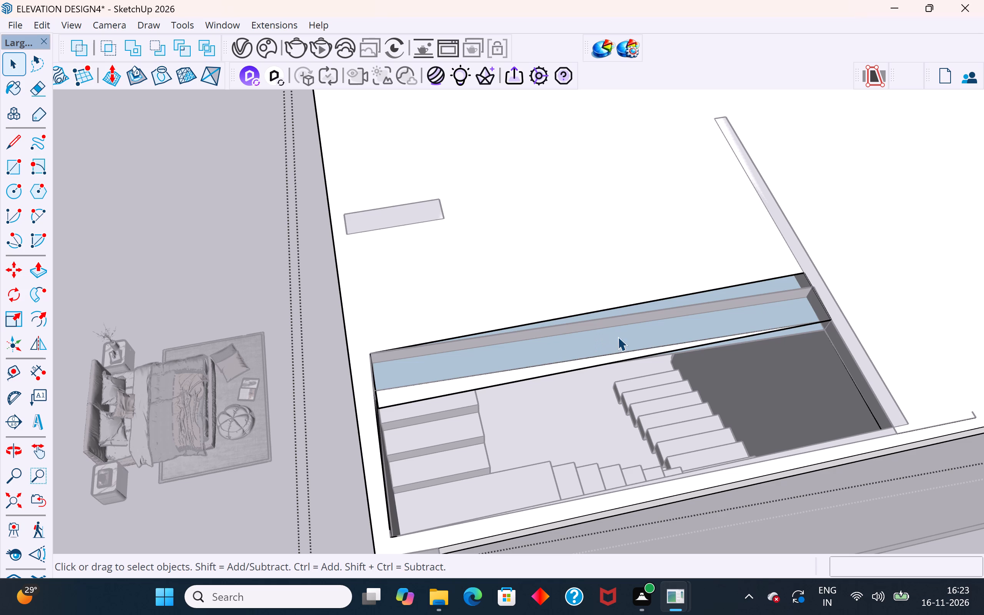
Delete the leftover thin white strip face along the lower edge of the drawn rectangle, above the stairs.
middle_click_drag(804, 312, 821, 343)
scroll(809, 286, "up", 1)
scroll(361, 357, "up", 1)
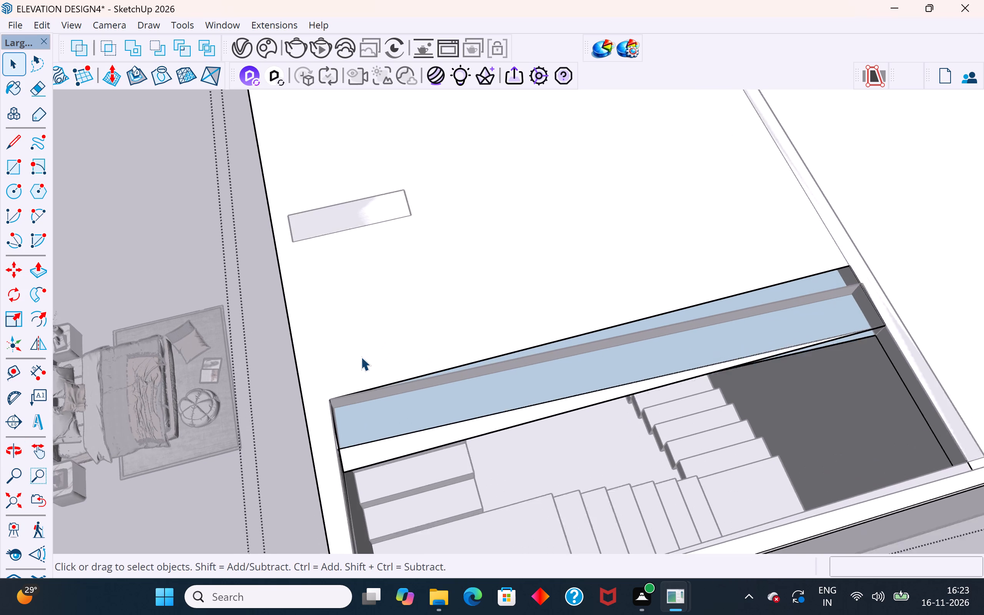
scroll(361, 357, "up", 1)
left_click(500, 414)
middle_click_drag(668, 374, 641, 335)
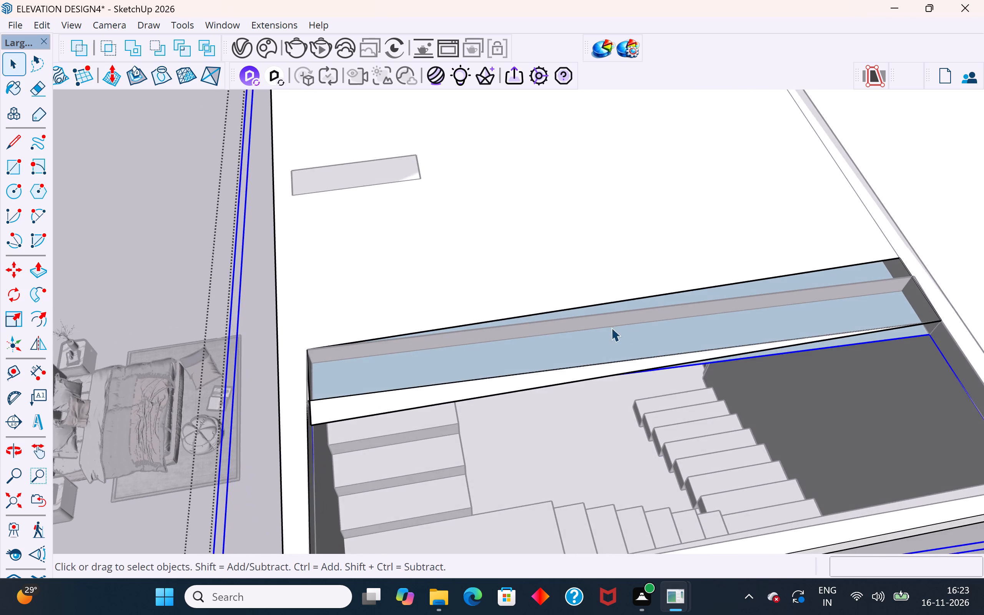
scroll(566, 304, "up", 3)
middle_click_drag(673, 327, 776, 264)
left_click(652, 269)
left_click(99, 407)
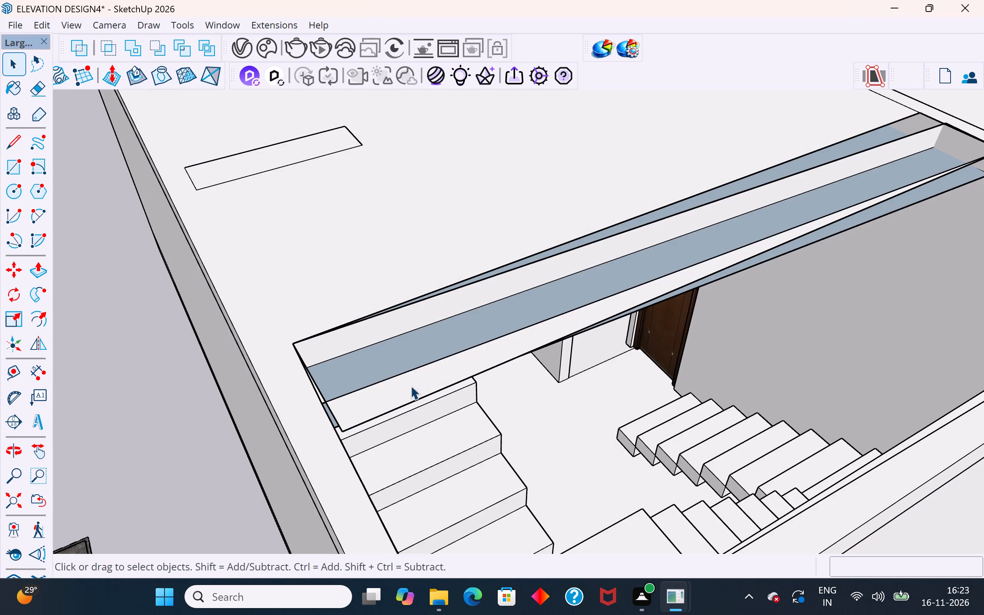
double_click(497, 365)
double_click(512, 349)
key("Delete")
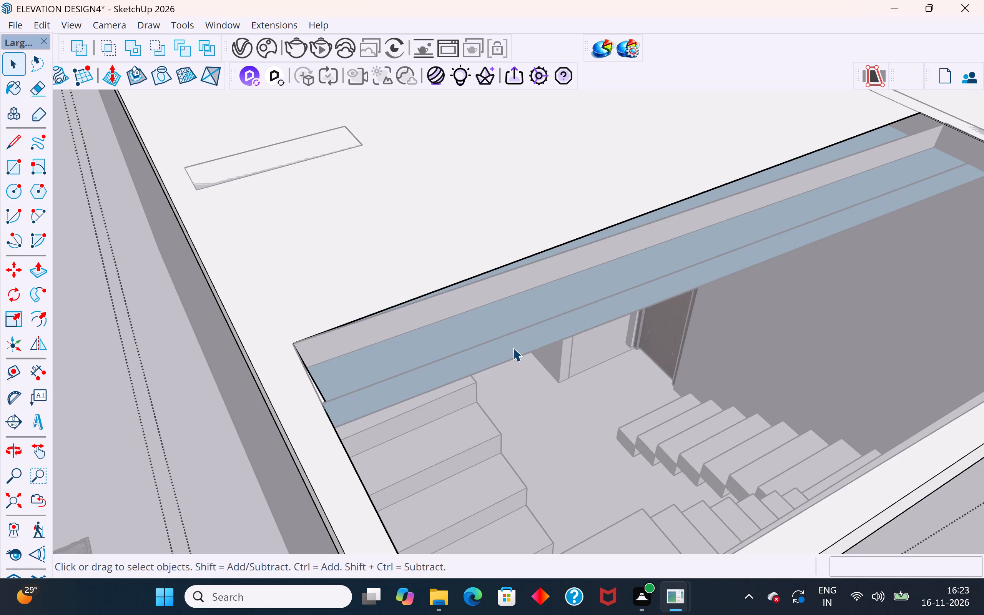
Draw a vertical rectangle about 12' 9 3/8" by 6" to face the slab's cut edge along the stairwell opening's inner long side.
left_click(510, 340)
middle_click_drag(572, 358, 506, 358)
scroll(506, 358, "up", 1)
scroll(506, 371, "down", 3)
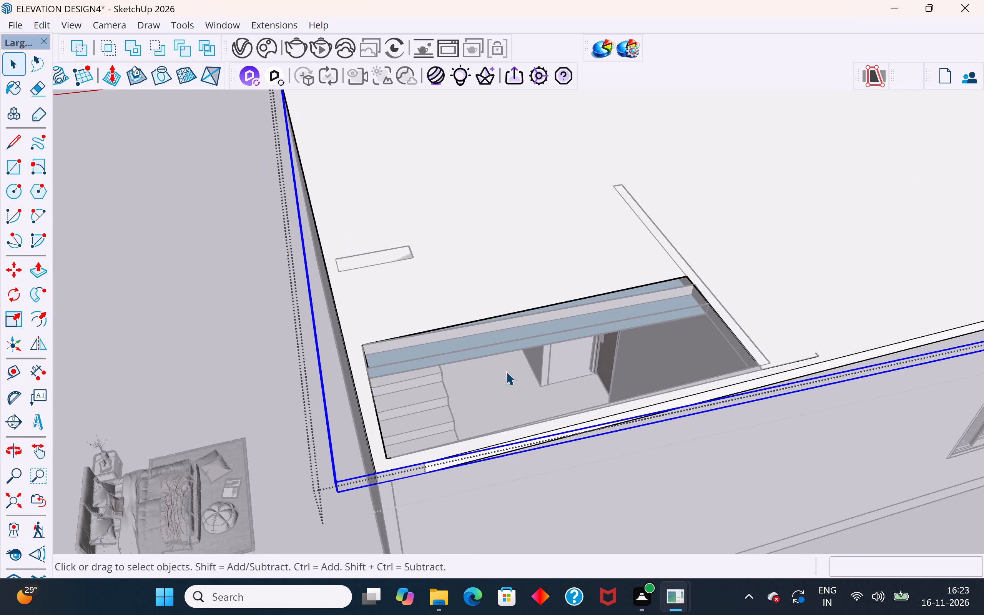
scroll(506, 371, "down", 4)
left_click(228, 381)
scroll(478, 351, "up", 3)
middle_click_drag(612, 330, 765, 336)
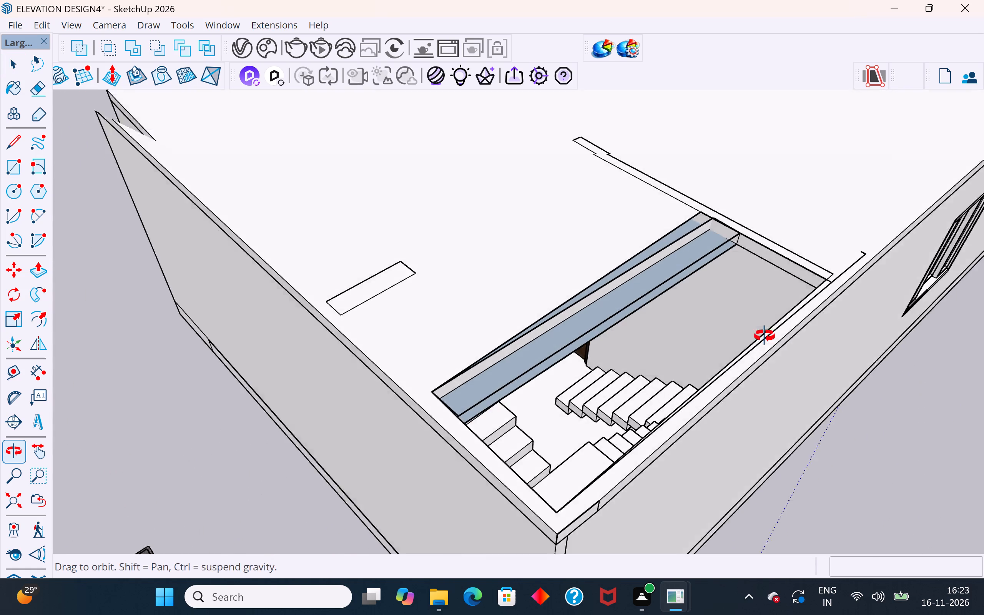
middle_click_drag(765, 336, 804, 327)
scroll(673, 177, "up", 4)
left_click(679, 273)
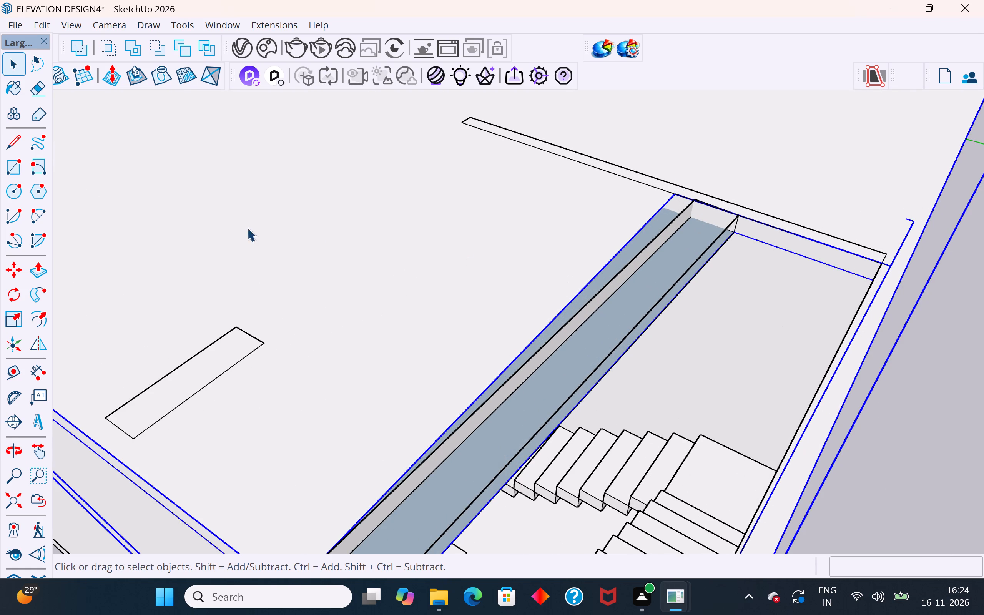
left_click(10, 170)
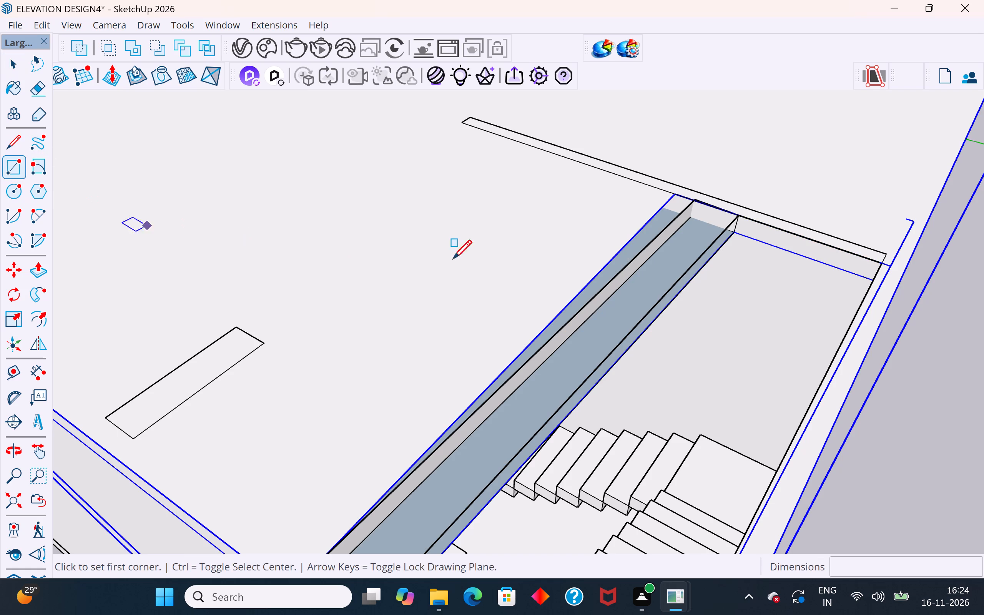
scroll(676, 193, "up", 3)
left_click(676, 193)
scroll(676, 193, "down", 11)
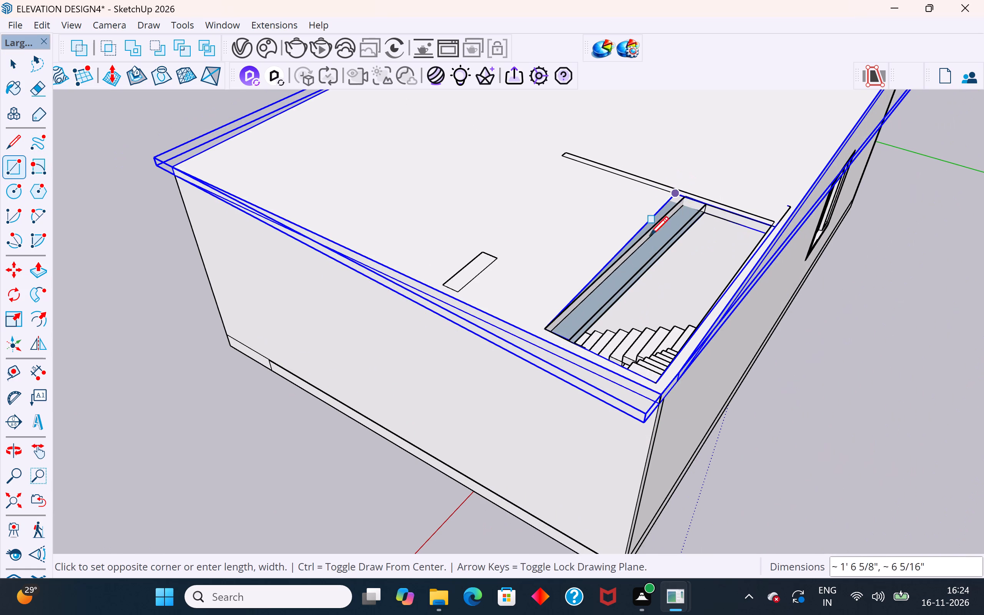
middle_click_drag(554, 333, 456, 375)
scroll(482, 387, "up", 4)
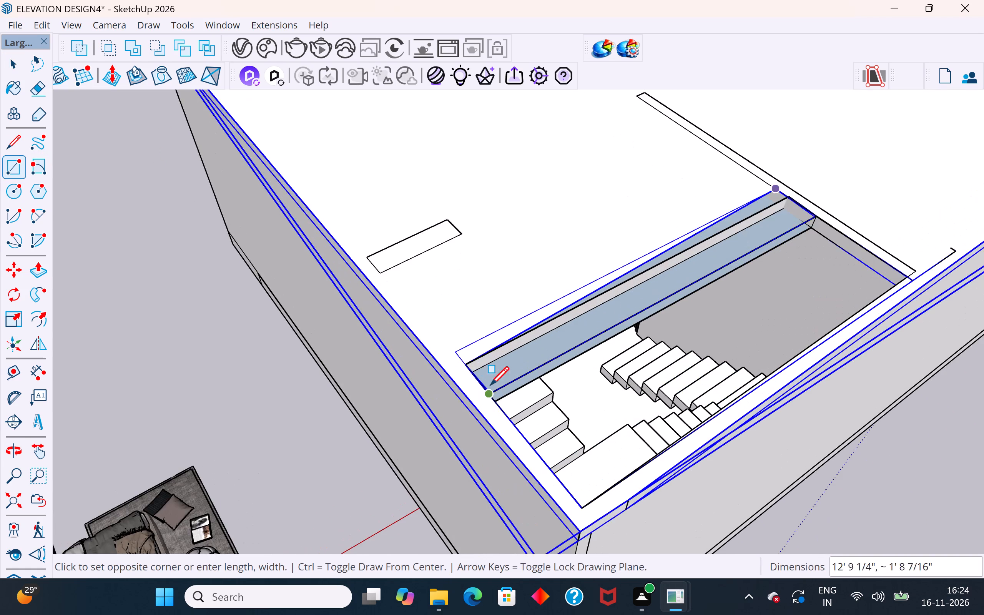
middle_click_drag(490, 387, 373, 392)
scroll(402, 377, "up", 4)
middle_click_drag(412, 355, 357, 336)
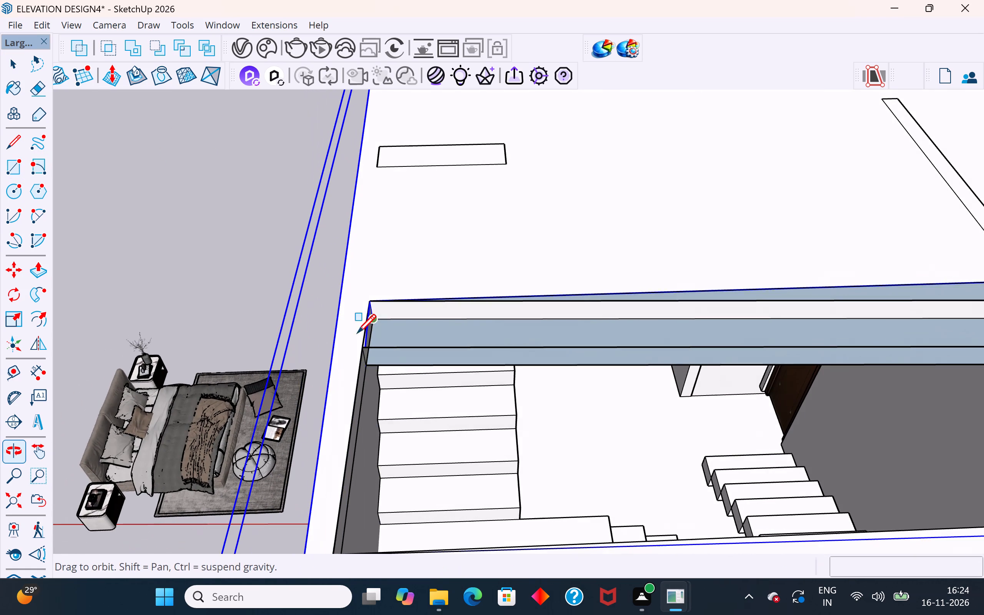
left_click(374, 322)
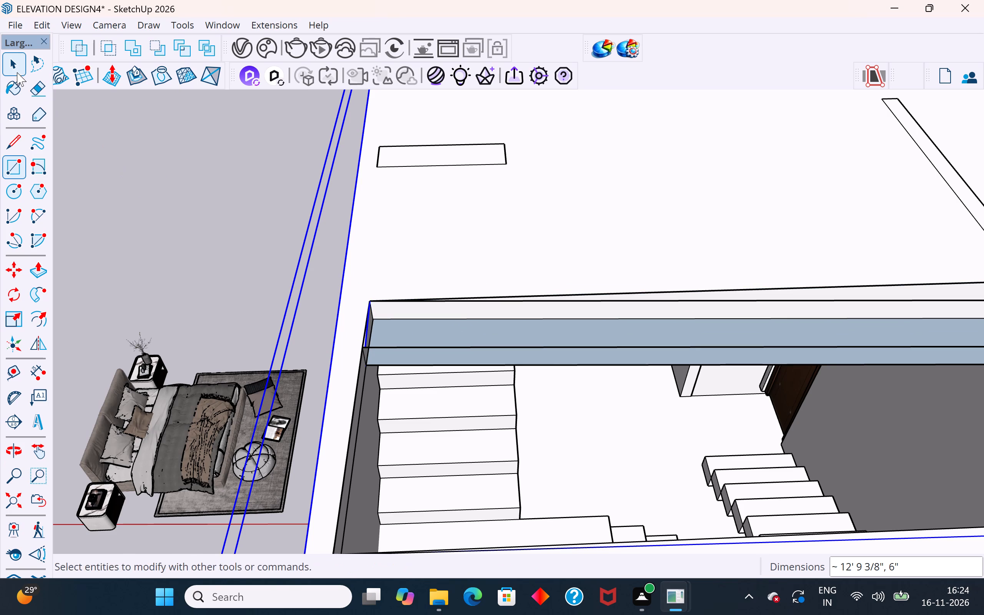
Inside the slab group, draw a rectangle over the underside strip along the stairwell opening's inner long side.
left_click(16, 67)
left_click(144, 253)
left_click(574, 327)
triple_click(688, 329)
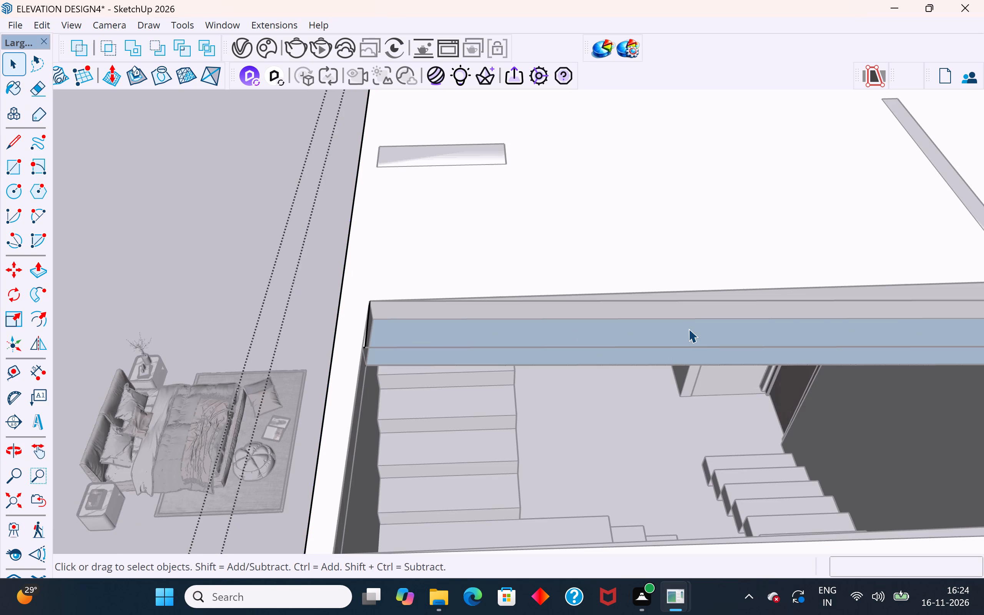
left_click(710, 334)
left_click(306, 253)
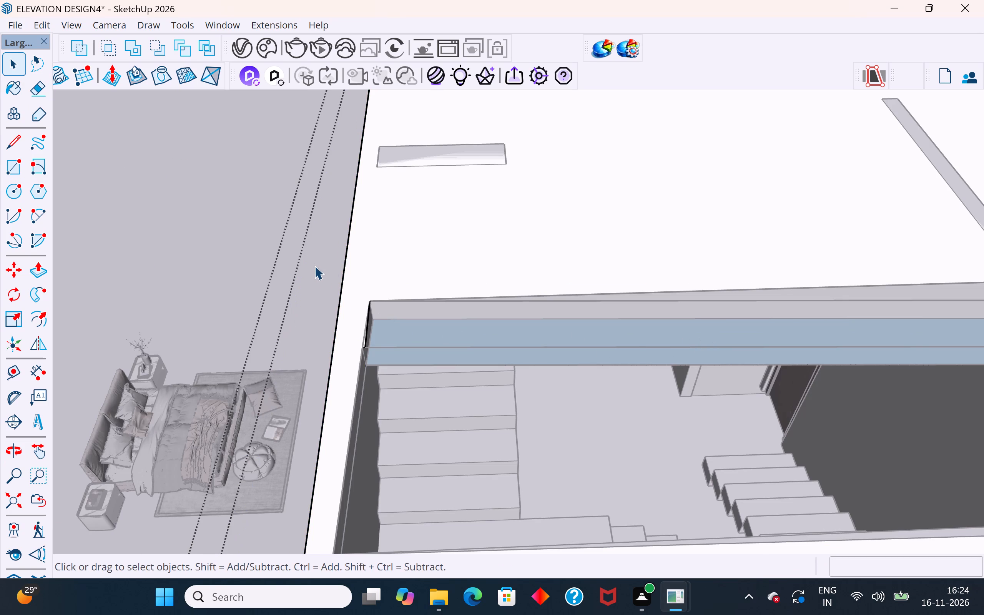
left_click(315, 266)
scroll(331, 246, "down", 6)
left_click(232, 258)
middle_click_drag(454, 336, 685, 406)
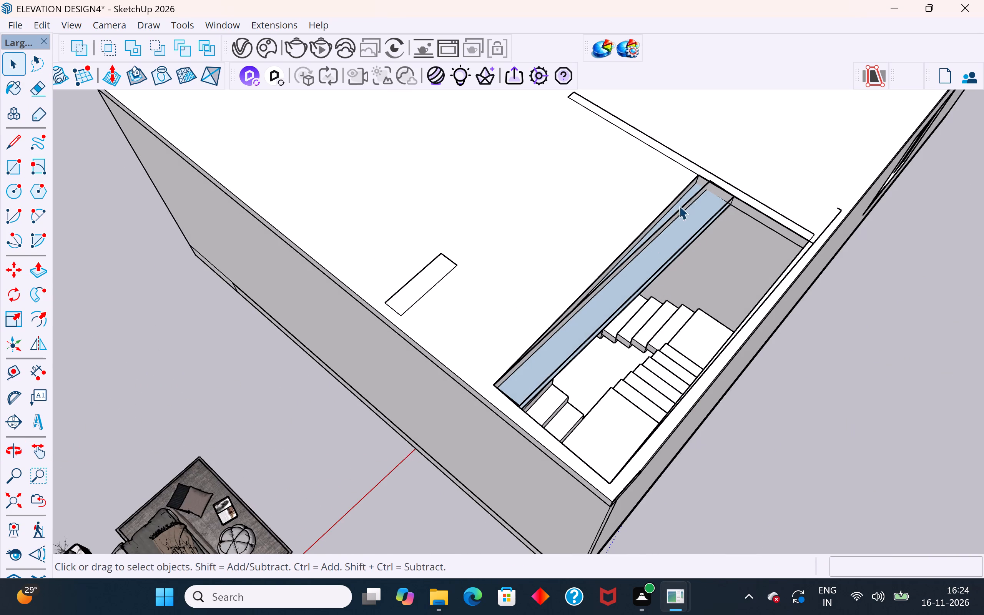
scroll(698, 184, "up", 3)
triple_click(724, 212)
left_click(725, 214)
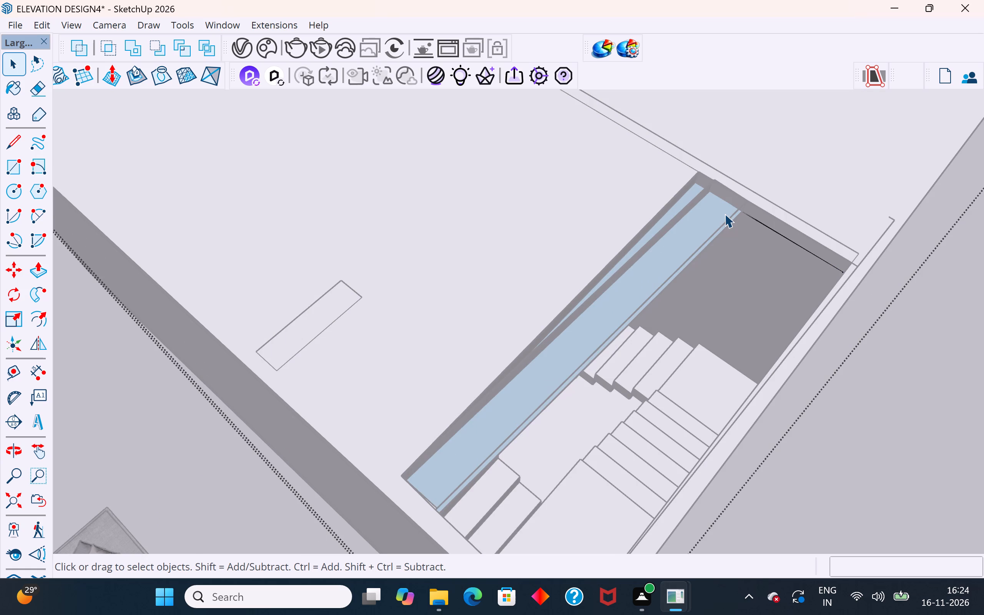
left_click(15, 171)
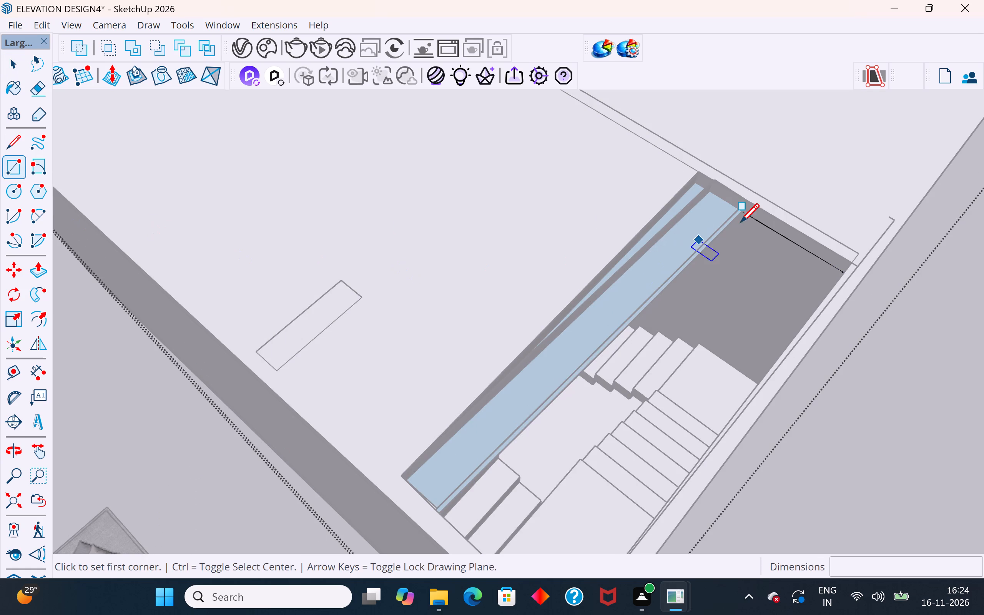
left_click(739, 212)
middle_click_drag(417, 475, 319, 479)
scroll(320, 476, "up", 9)
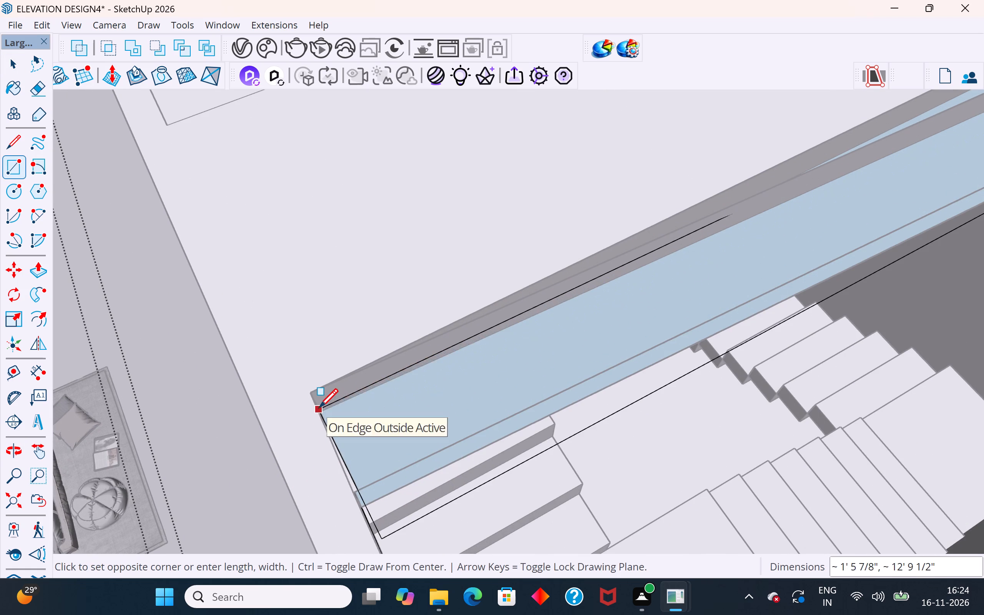
scroll(320, 418, "up", 4)
middle_click_drag(320, 418, 222, 404)
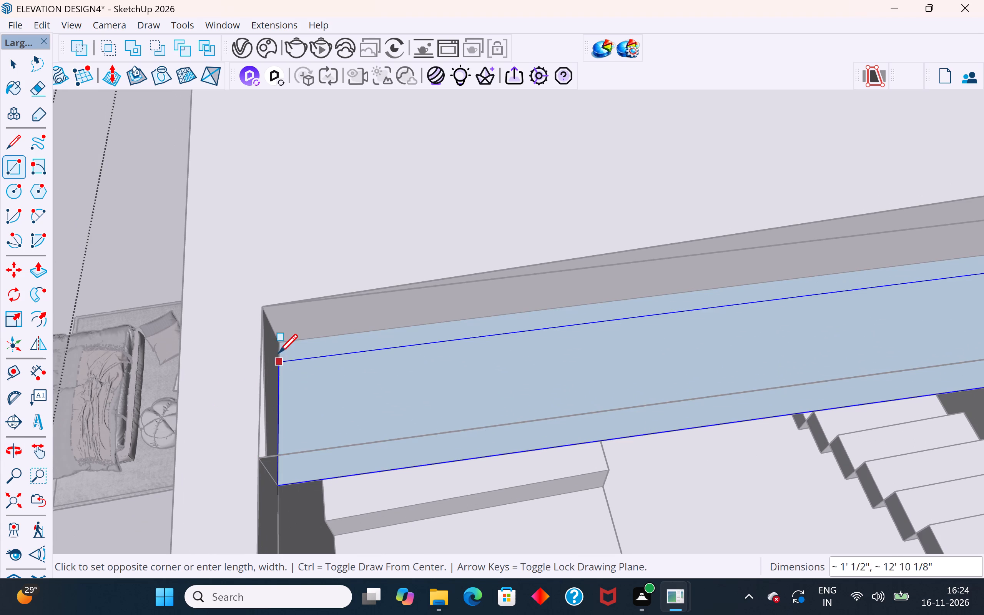
left_click(281, 347)
Delete the long underside strip face and the large face covering the stairwell opening.
left_click(13, 57)
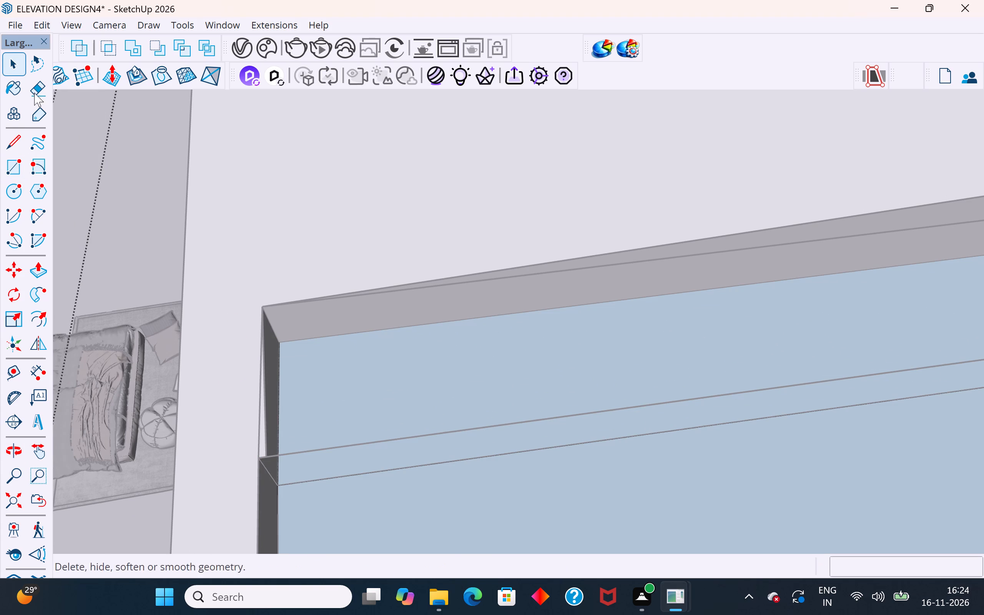
left_click(76, 138)
left_click(471, 362)
key("Delete")
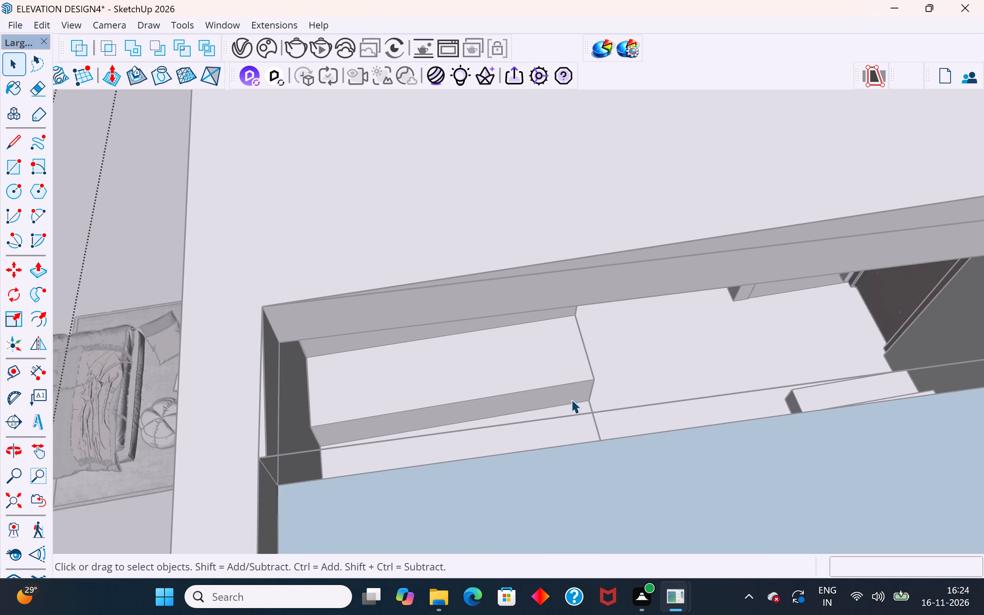
scroll(571, 400, "down", 5)
left_click(659, 482)
key("Delete")
scroll(432, 344, "down", 4)
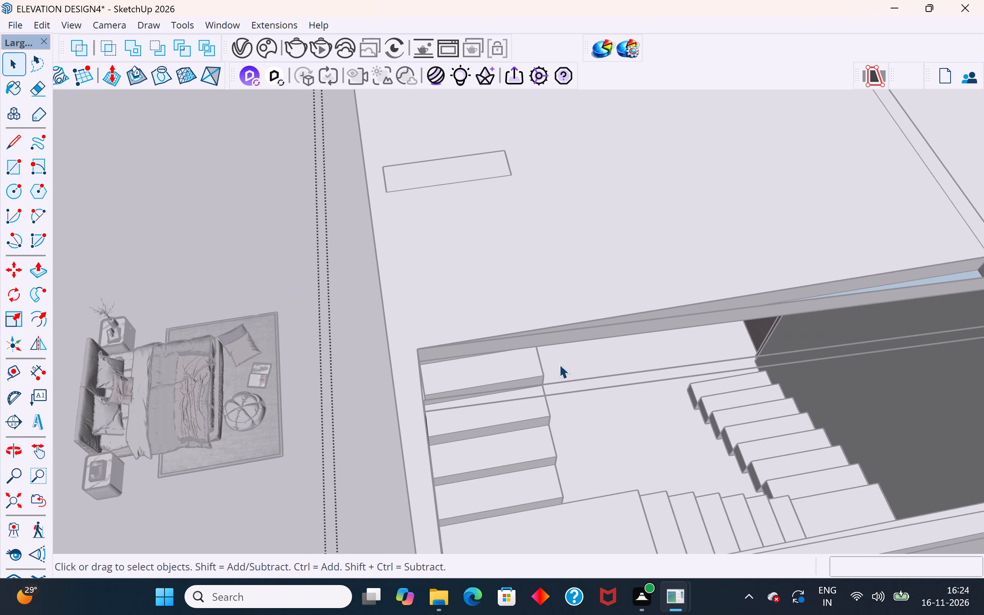
Outside the slab group, delete the two loose long edges spanning the stairwell opening above the stairs.
left_click(260, 224)
scroll(260, 224, "down", 4)
middle_click_drag(676, 304, 775, 289)
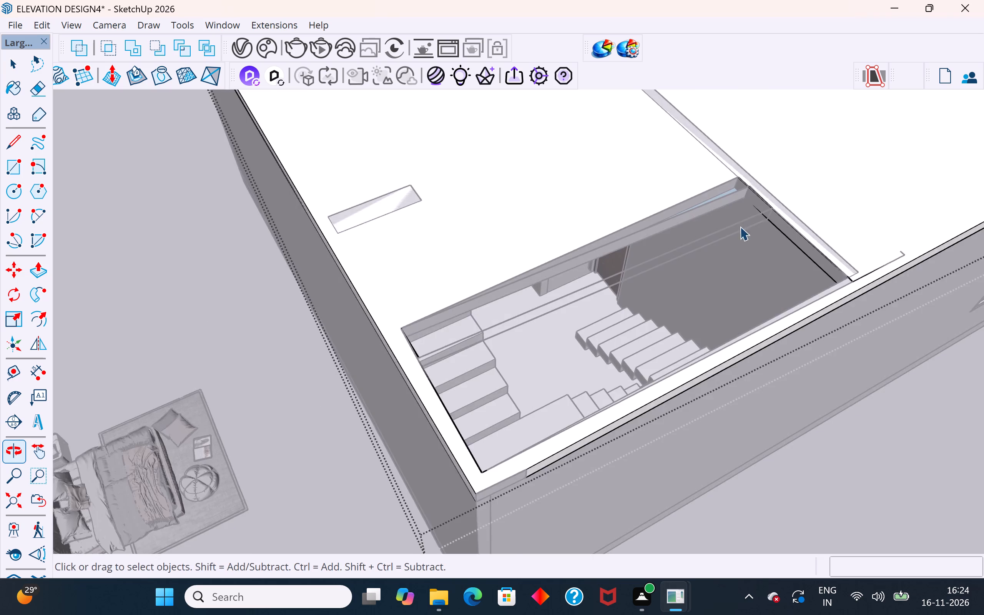
scroll(743, 213, "up", 3)
double_click(868, 484)
left_click(758, 227)
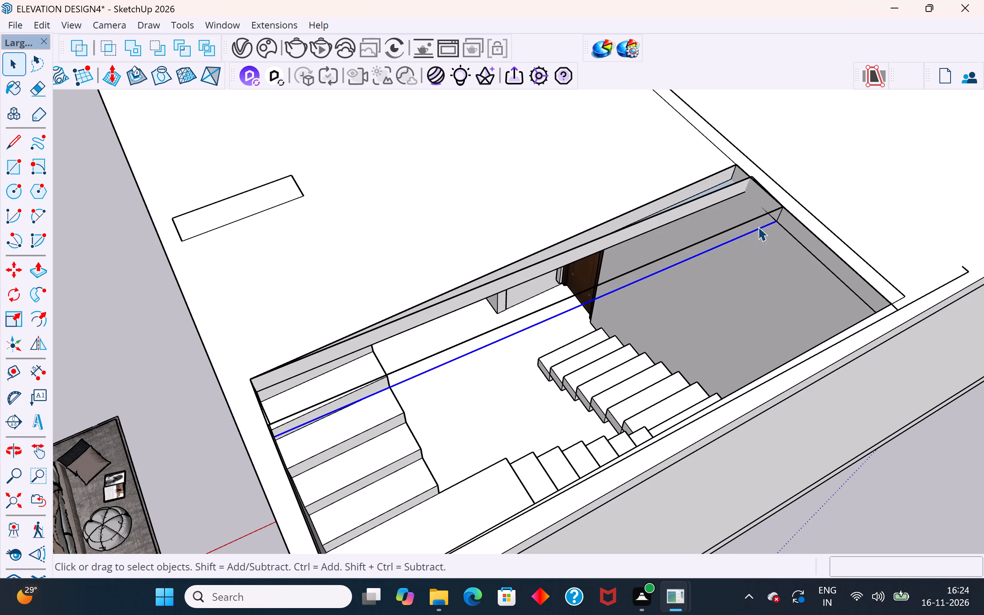
key("Delete")
left_click(757, 218)
key("Delete")
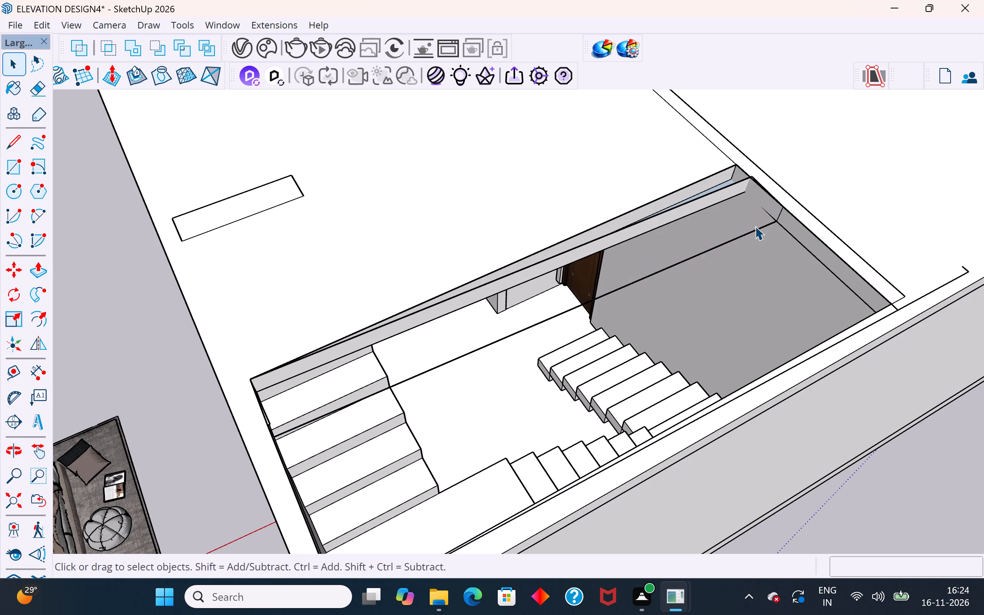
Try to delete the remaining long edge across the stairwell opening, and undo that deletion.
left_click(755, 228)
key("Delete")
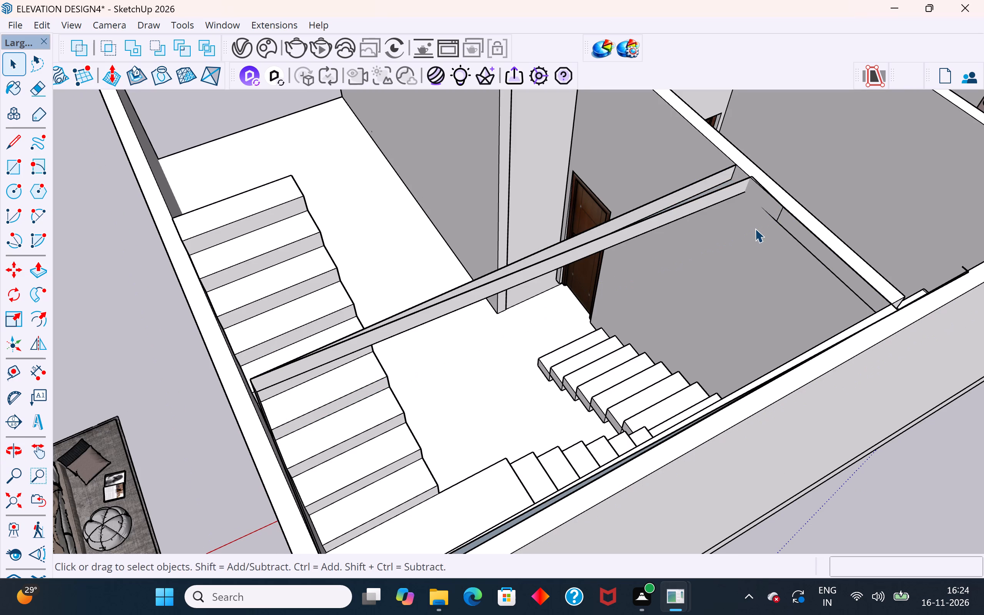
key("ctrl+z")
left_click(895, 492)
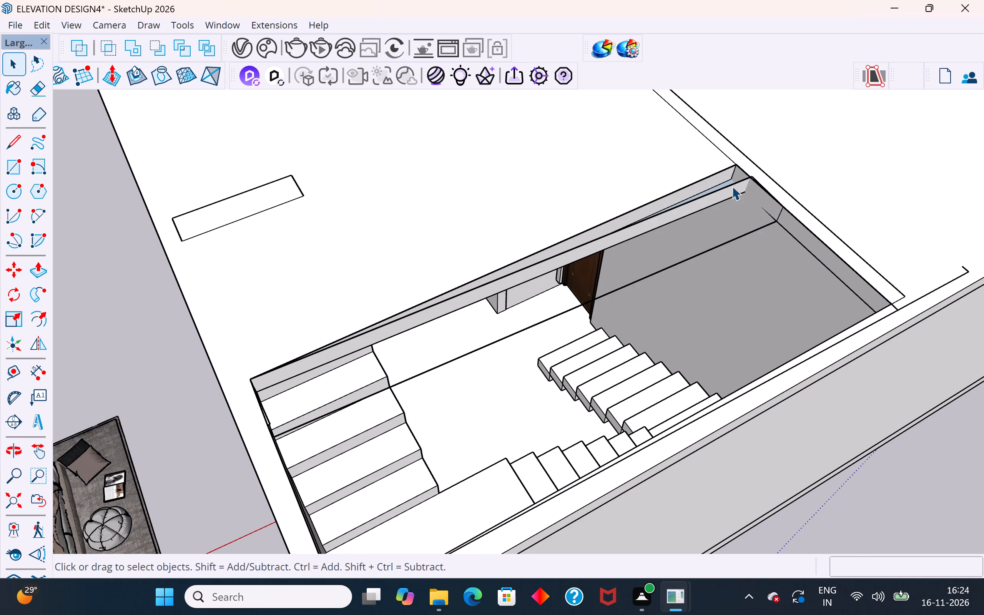
Delete the loose vertical strip face in front of the opening's inner long side, together with its leftover edge.
scroll(732, 186, "up", 4)
left_click(733, 186)
left_click(733, 186)
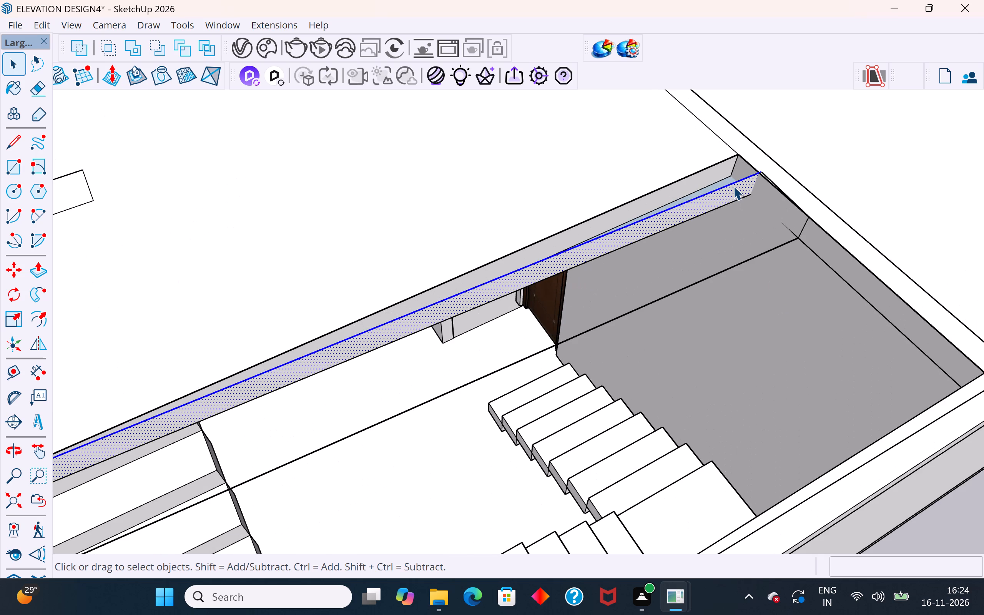
key("Delete")
left_click(732, 199)
key("Delete")
left_click(732, 193)
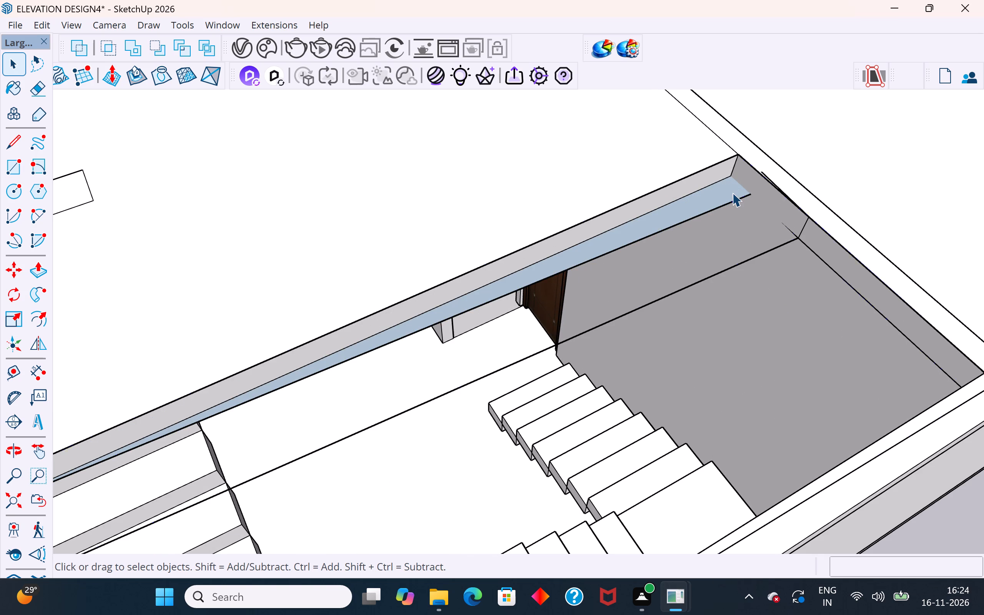
Inside the slab group, delete the remaining narrow underside strip face along the opening's inner long side.
scroll(700, 366, "down", 7)
left_click(889, 539)
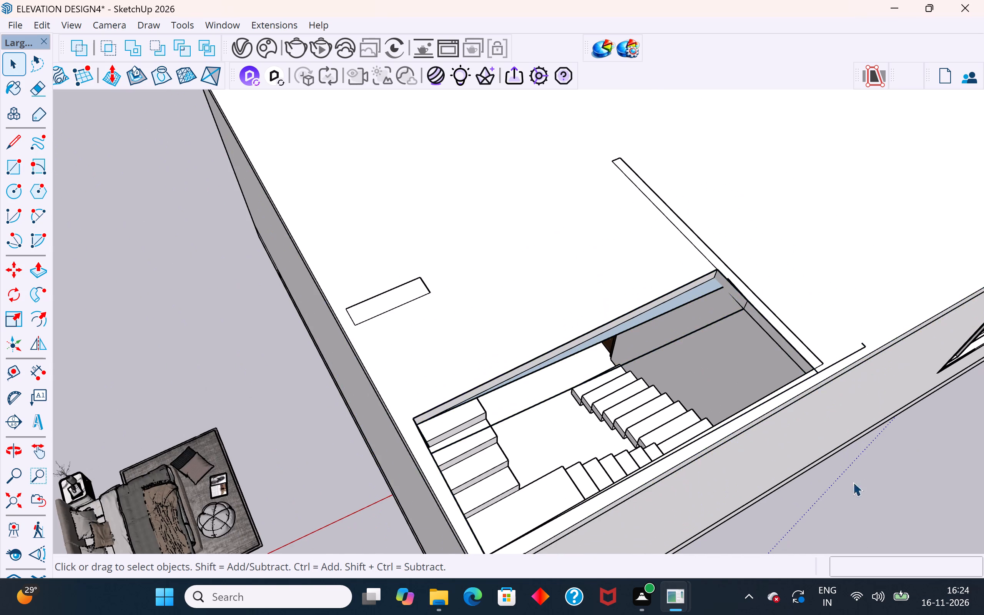
scroll(695, 287, "up", 4)
double_click(707, 287)
double_click(717, 289)
double_click(721, 289)
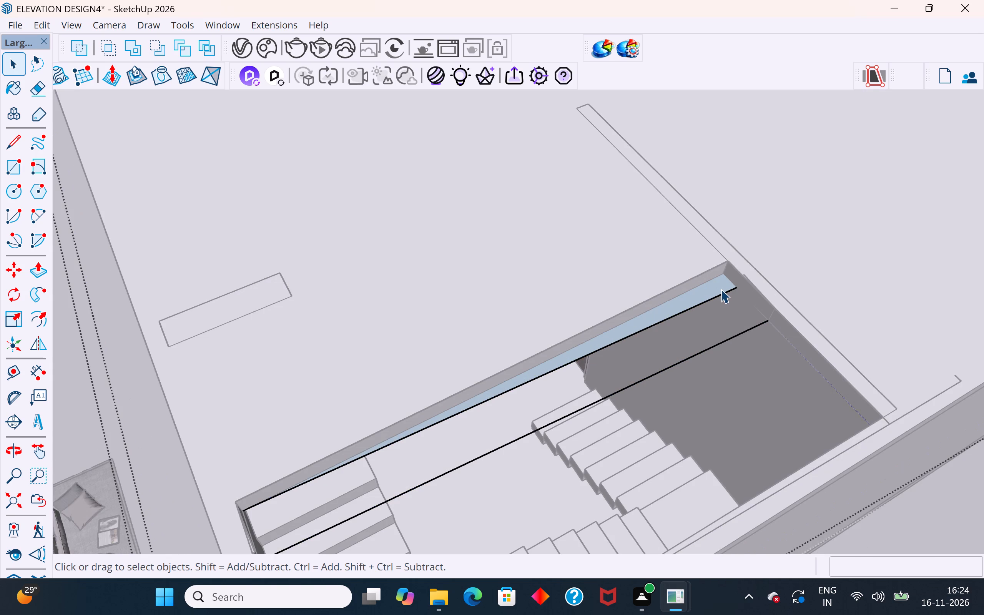
key("Delete")
Delete the leftover long edge of the slab that spans the stairwell opening.
middle_click_drag(718, 314, 705, 214)
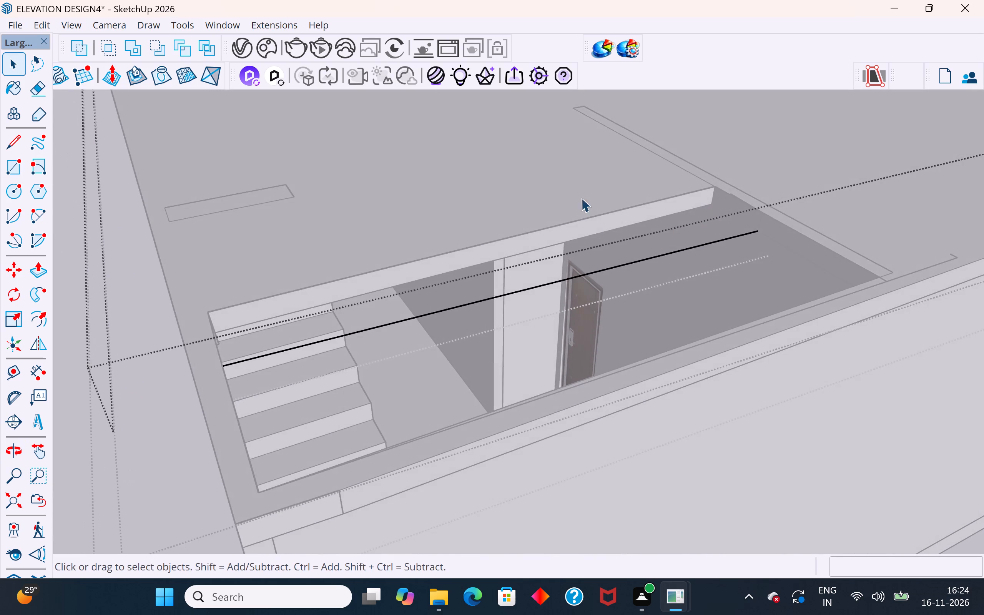
scroll(597, 282, "down", 4)
left_click(867, 499)
scroll(646, 272, "up", 2)
left_click(658, 276)
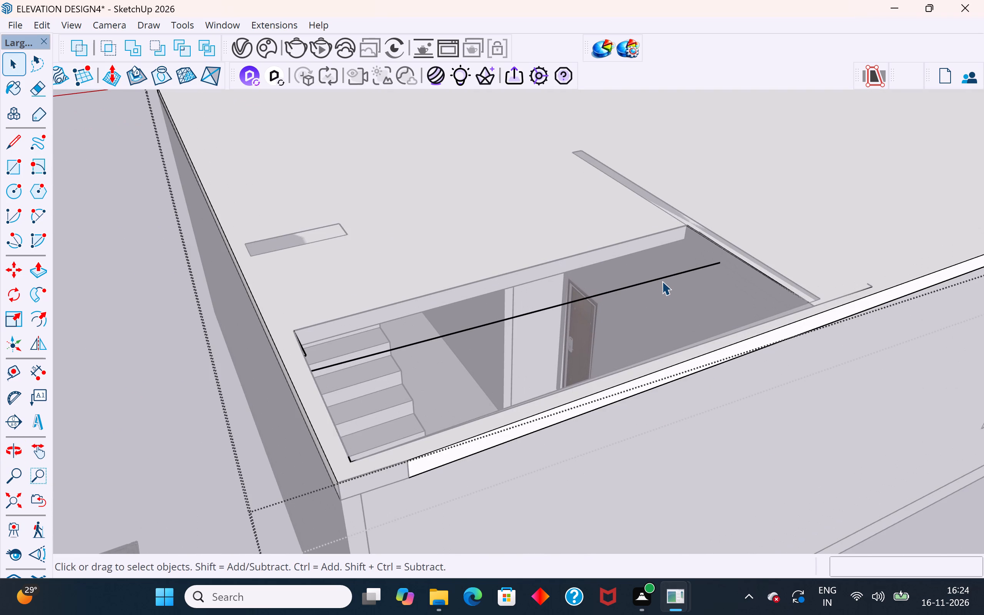
left_click(662, 281)
key("Delete")
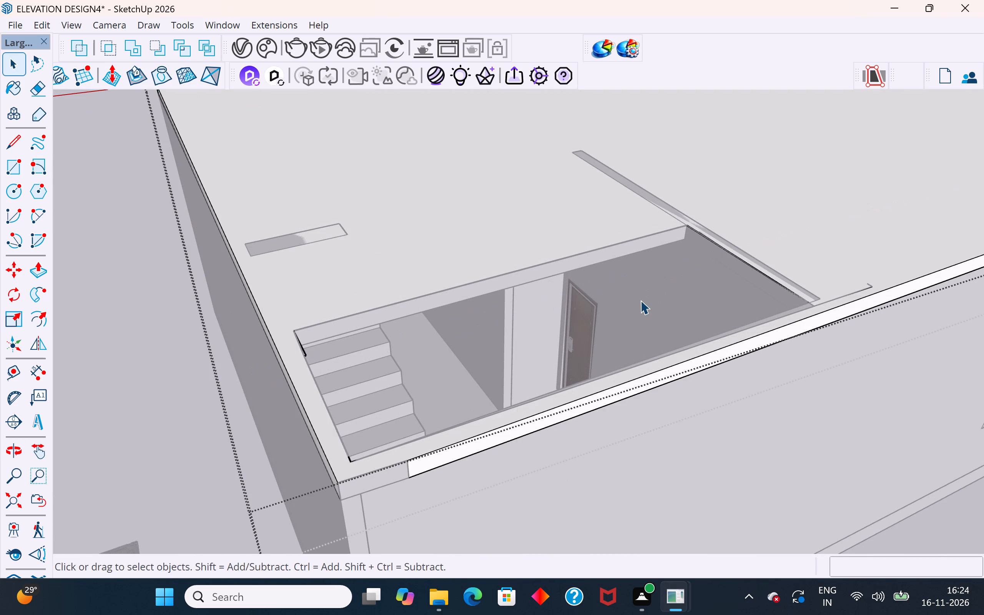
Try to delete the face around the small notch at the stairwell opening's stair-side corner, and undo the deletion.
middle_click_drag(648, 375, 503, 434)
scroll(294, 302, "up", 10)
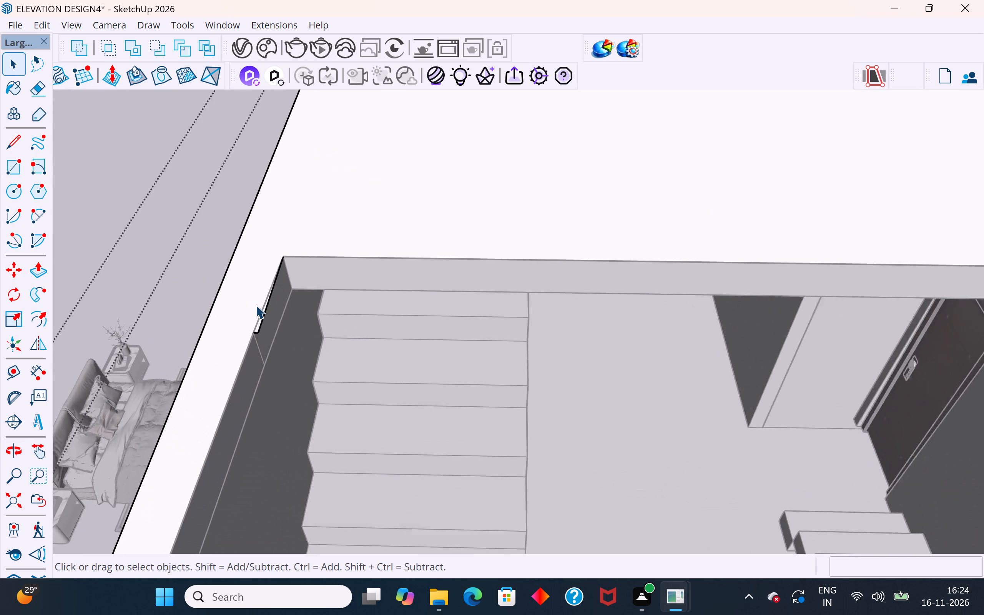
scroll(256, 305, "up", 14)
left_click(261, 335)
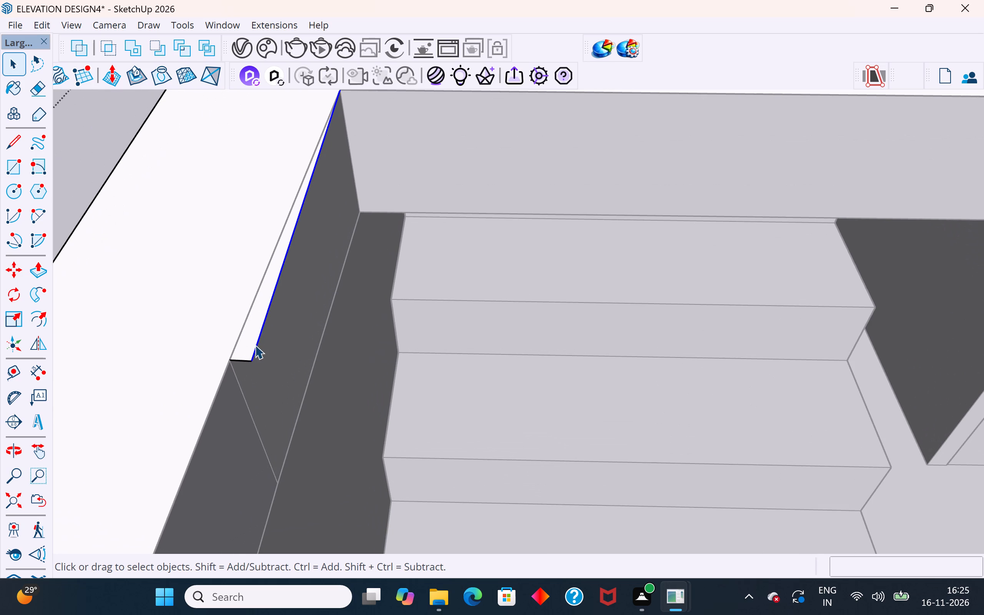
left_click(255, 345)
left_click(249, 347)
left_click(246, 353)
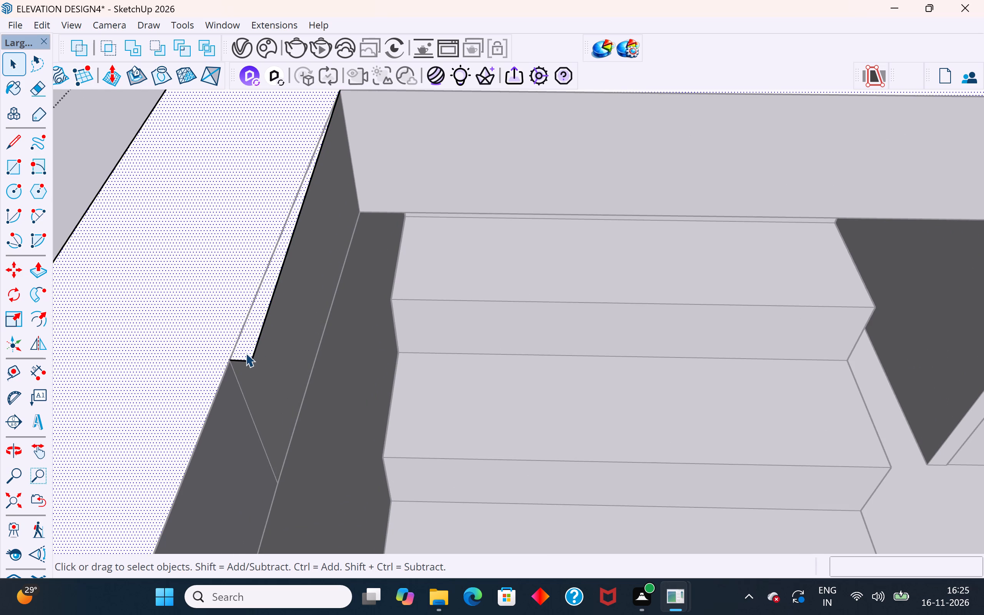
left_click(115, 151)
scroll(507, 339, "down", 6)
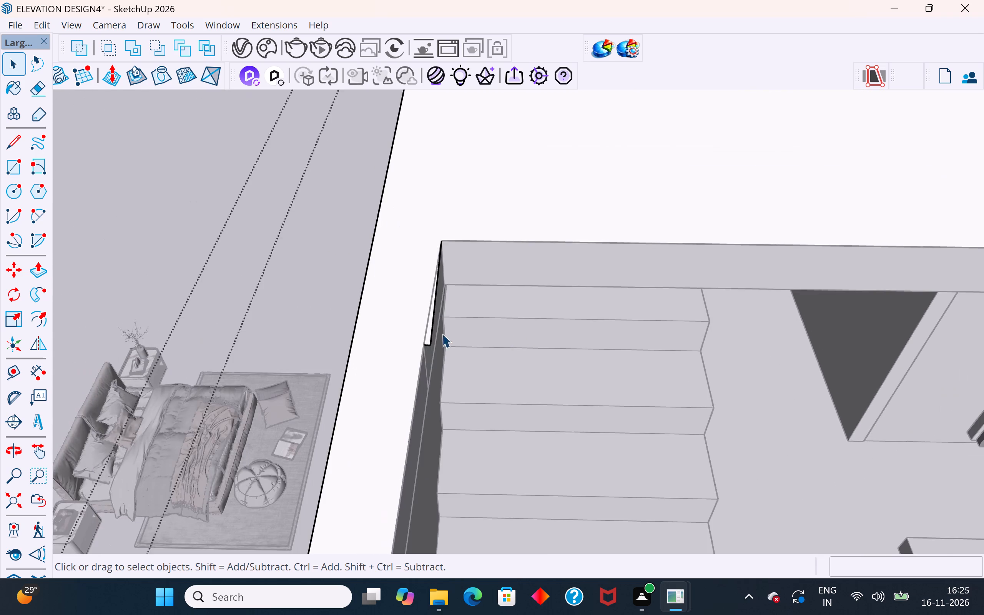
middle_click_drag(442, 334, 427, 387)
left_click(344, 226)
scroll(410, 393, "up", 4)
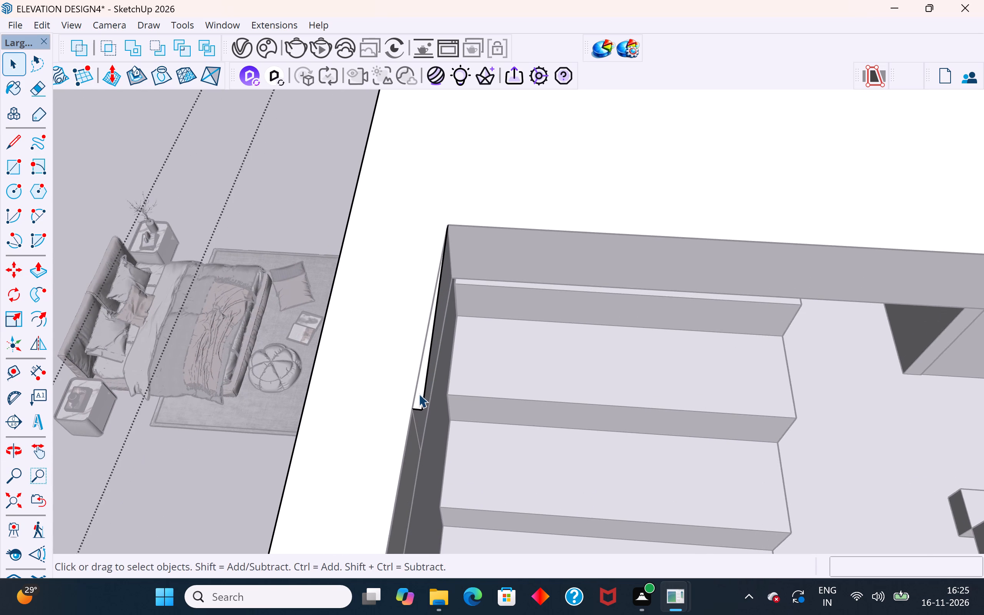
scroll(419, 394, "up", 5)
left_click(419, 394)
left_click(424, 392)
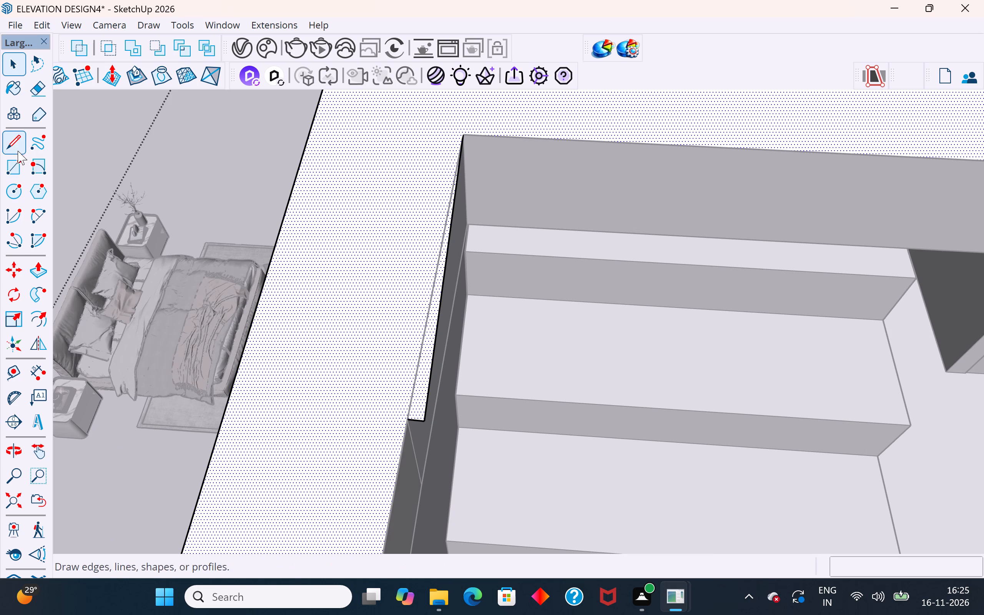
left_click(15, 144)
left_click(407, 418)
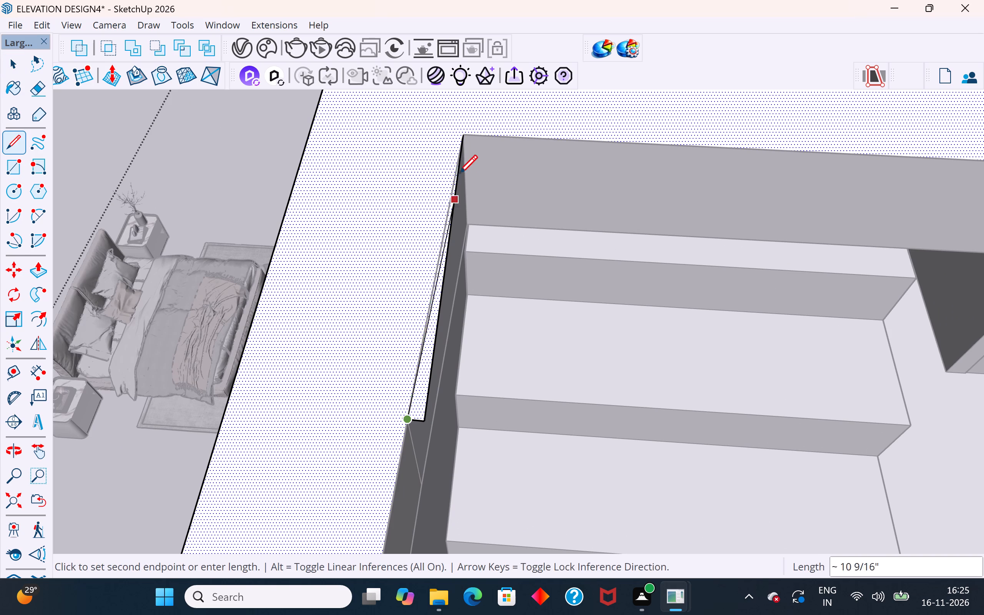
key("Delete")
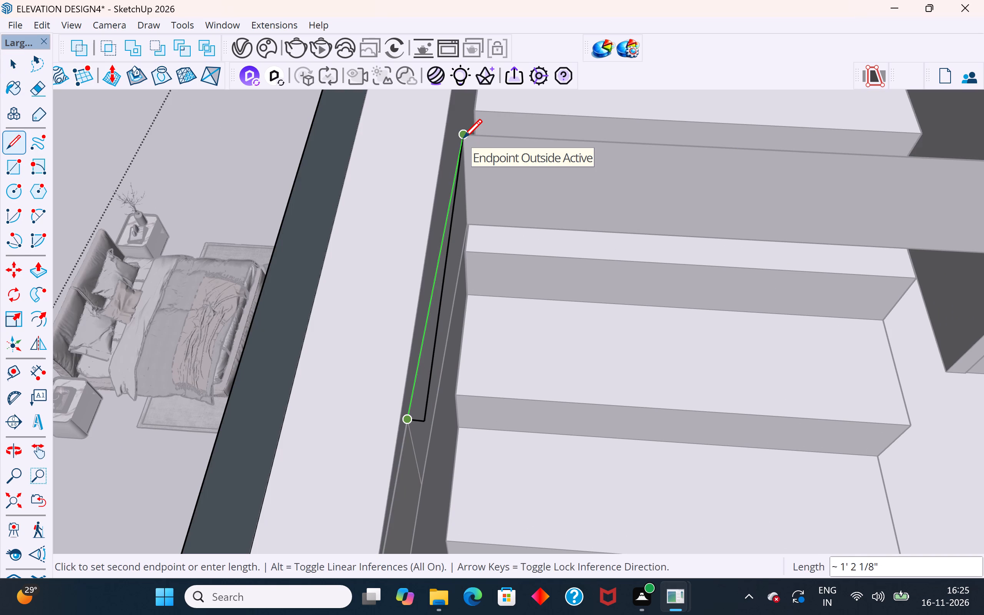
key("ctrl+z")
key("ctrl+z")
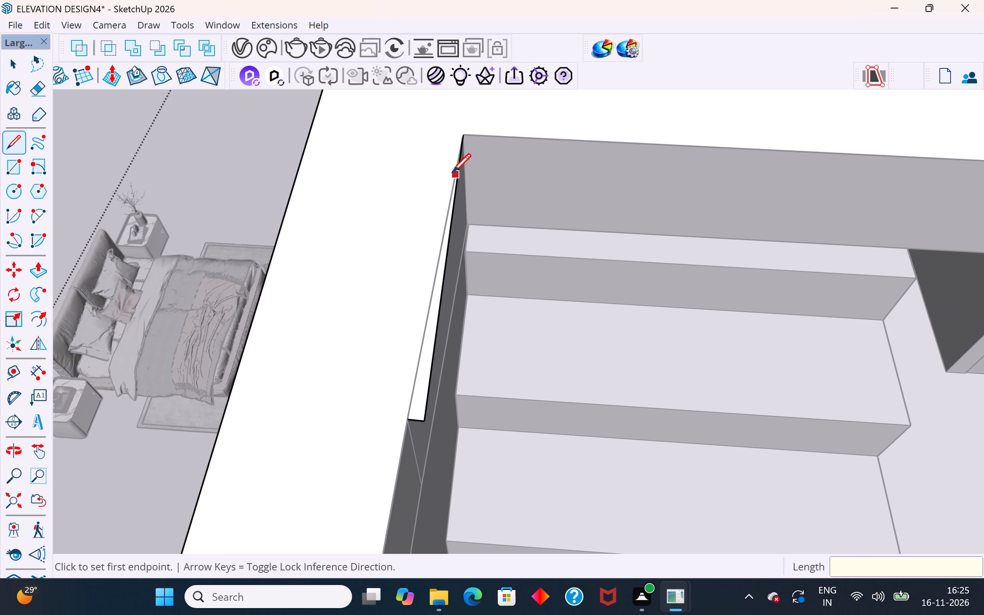
Draw a line about 1' 2 1/8" long from the opening's corner to the notch's end, cutting off the narrow sliver.
left_click(15, 143)
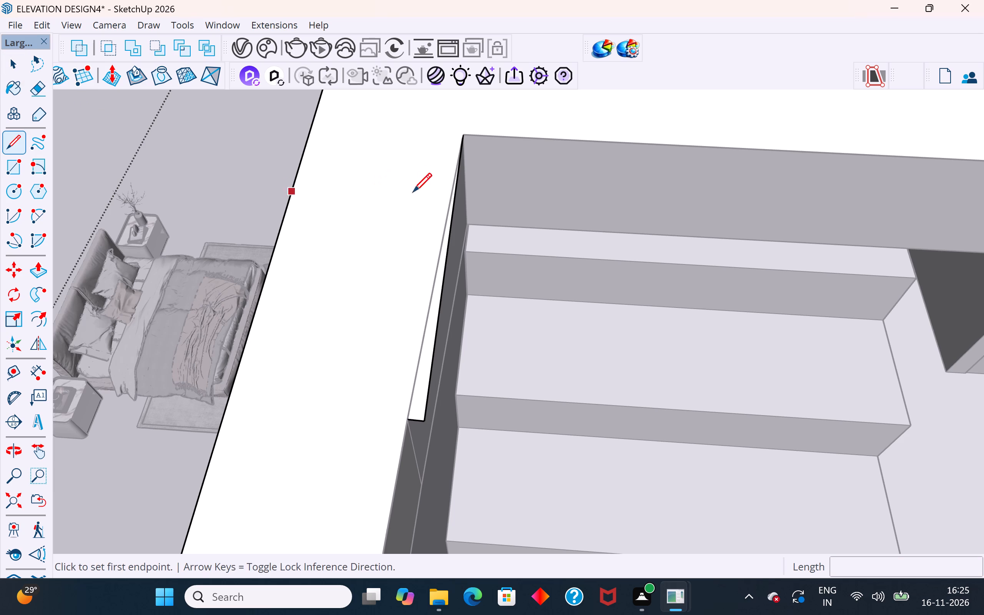
left_click(464, 135)
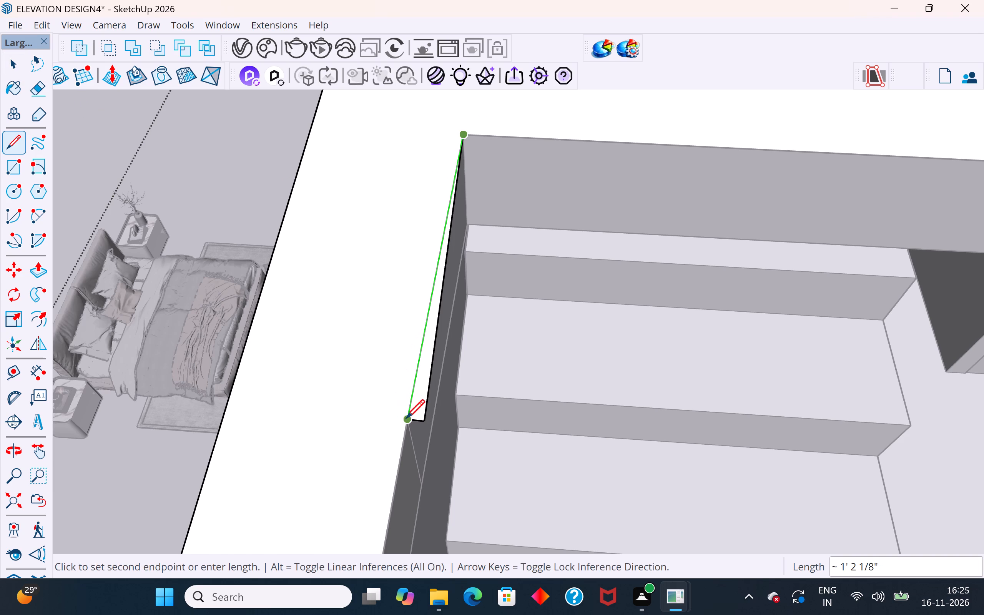
left_click(406, 420)
key("Escape")
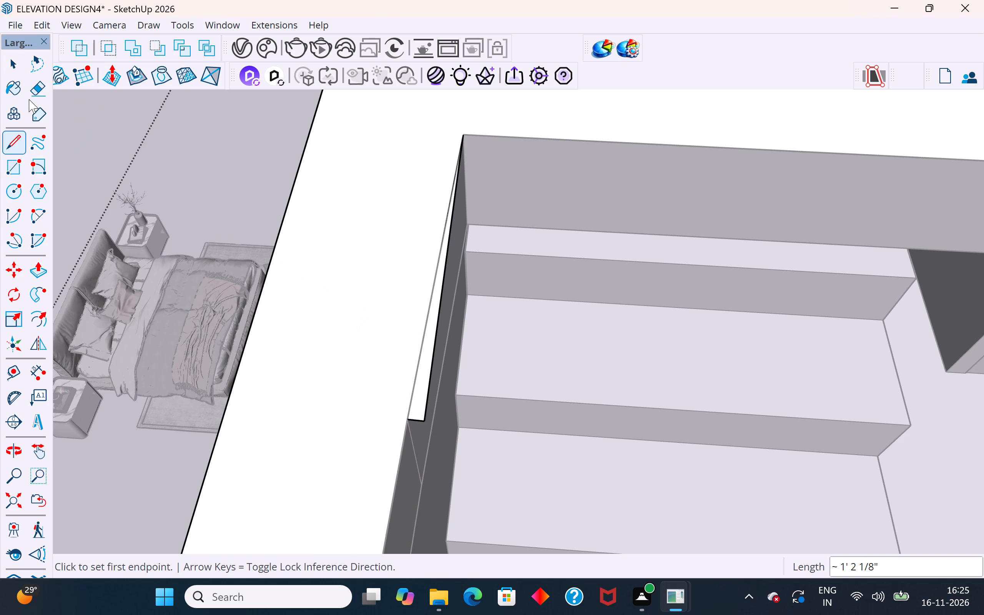
key("Escape")
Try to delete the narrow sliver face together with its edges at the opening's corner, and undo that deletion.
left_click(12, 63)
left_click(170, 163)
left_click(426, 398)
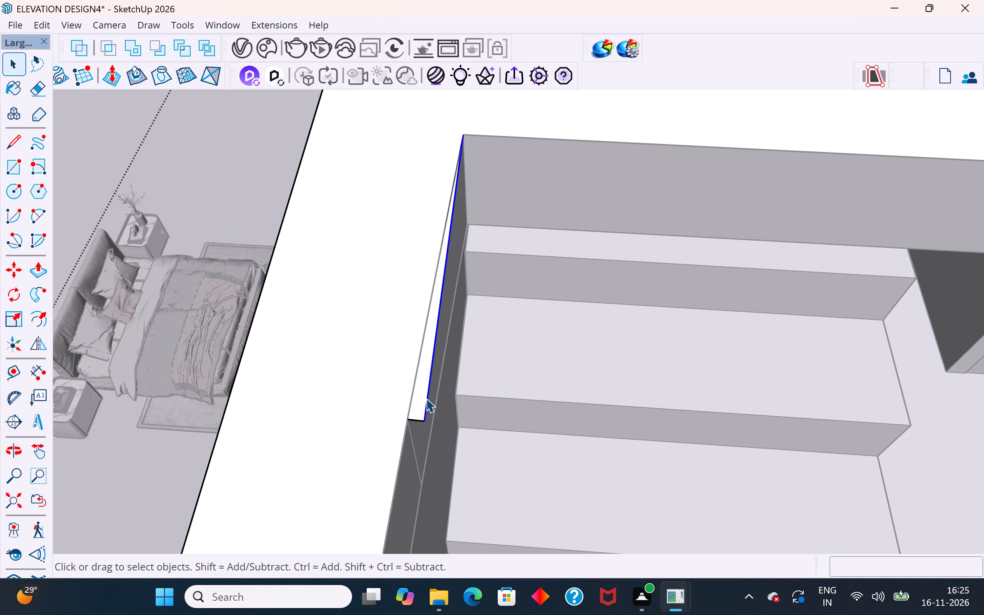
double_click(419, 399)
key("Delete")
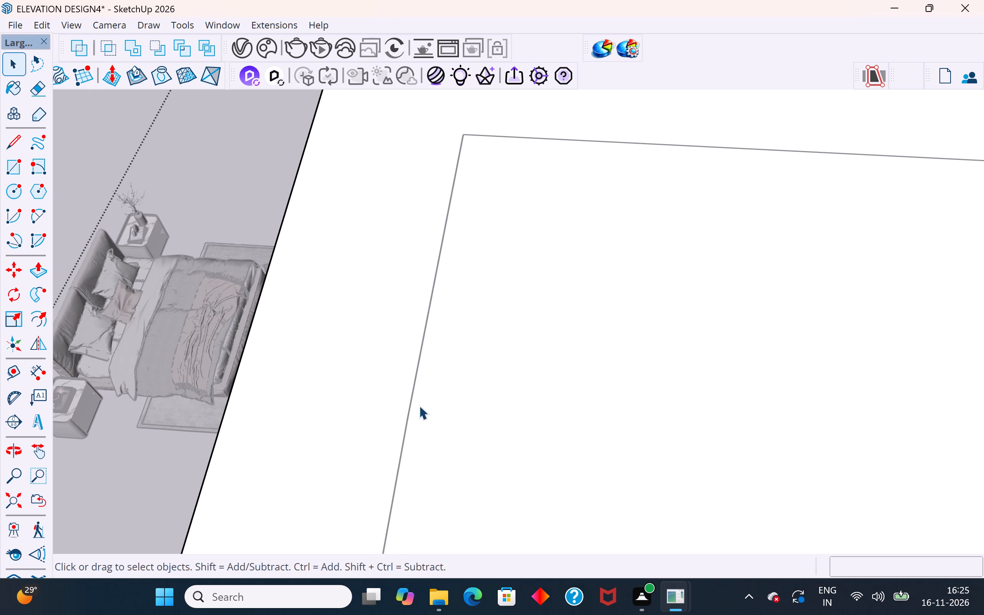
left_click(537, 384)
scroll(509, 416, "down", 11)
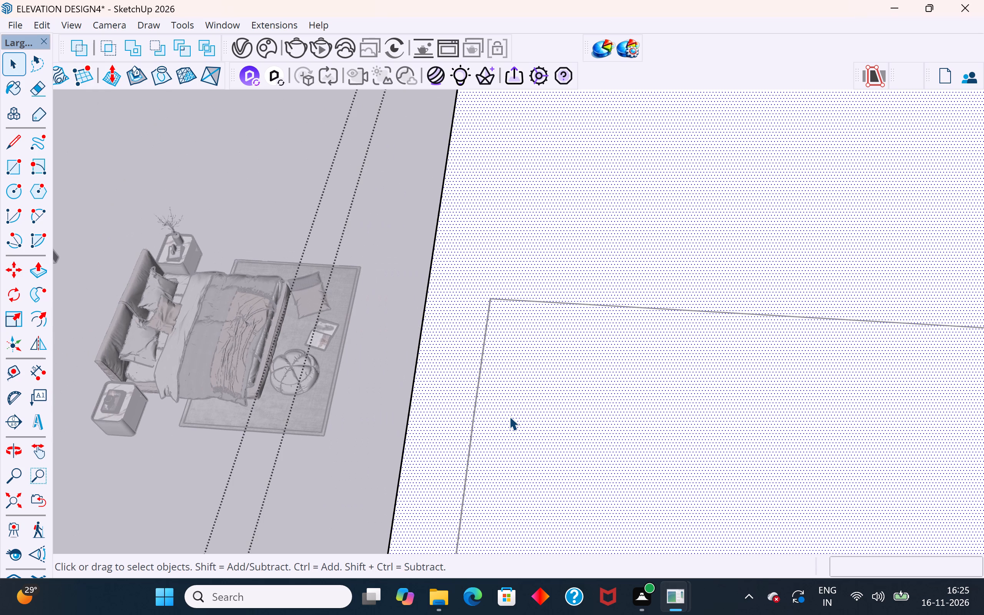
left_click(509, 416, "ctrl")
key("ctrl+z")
Delete the sliver face at the opening's corner and its two loose edges, and leave the slab group.
scroll(421, 444, "down", 6)
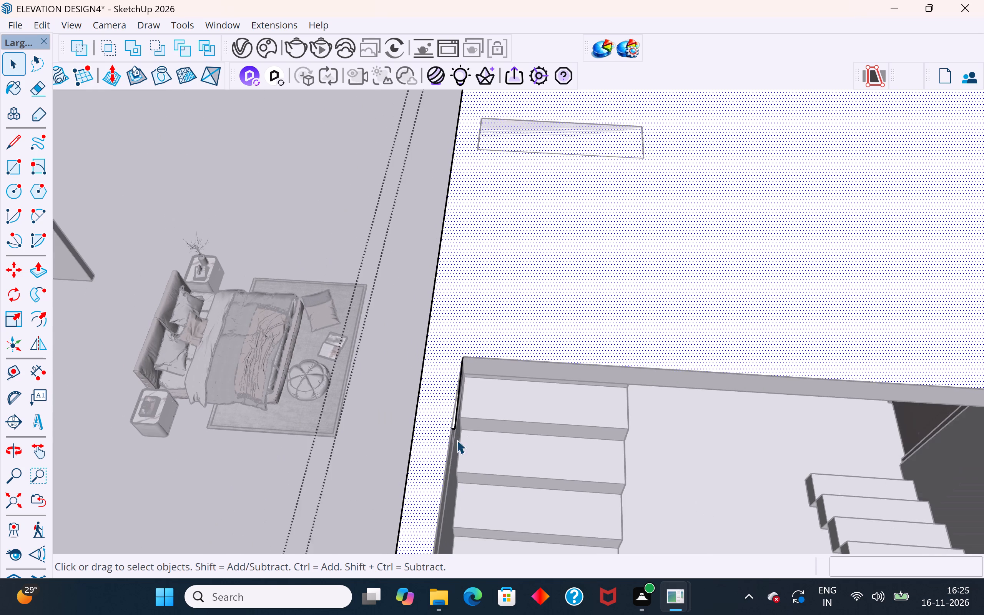
scroll(462, 433, "up", 6)
middle_click_drag(460, 407, 358, 329)
scroll(438, 516, "down", 6)
middle_click_drag(449, 411, 442, 313)
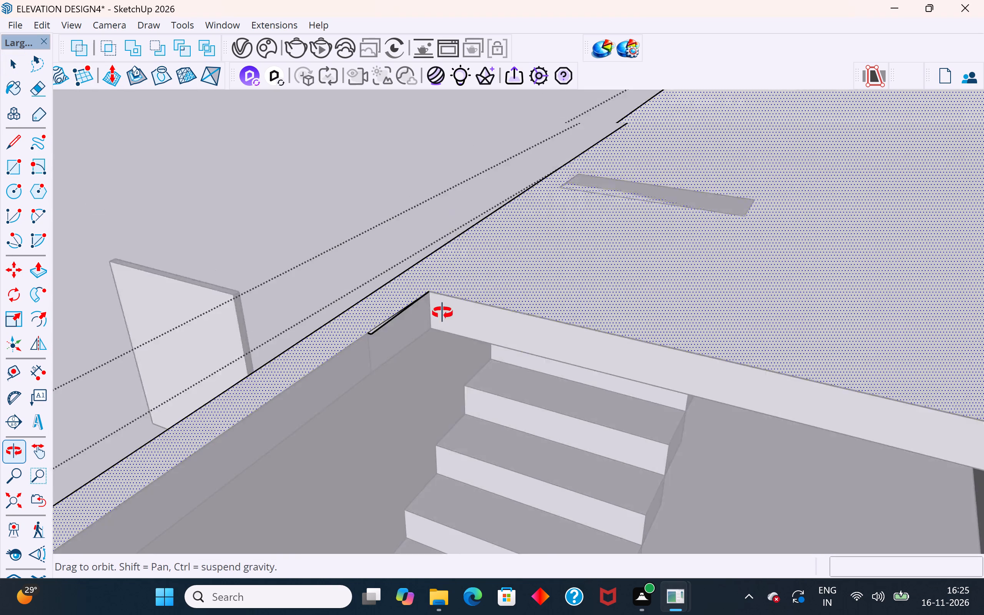
middle_click_drag(442, 313, 457, 251)
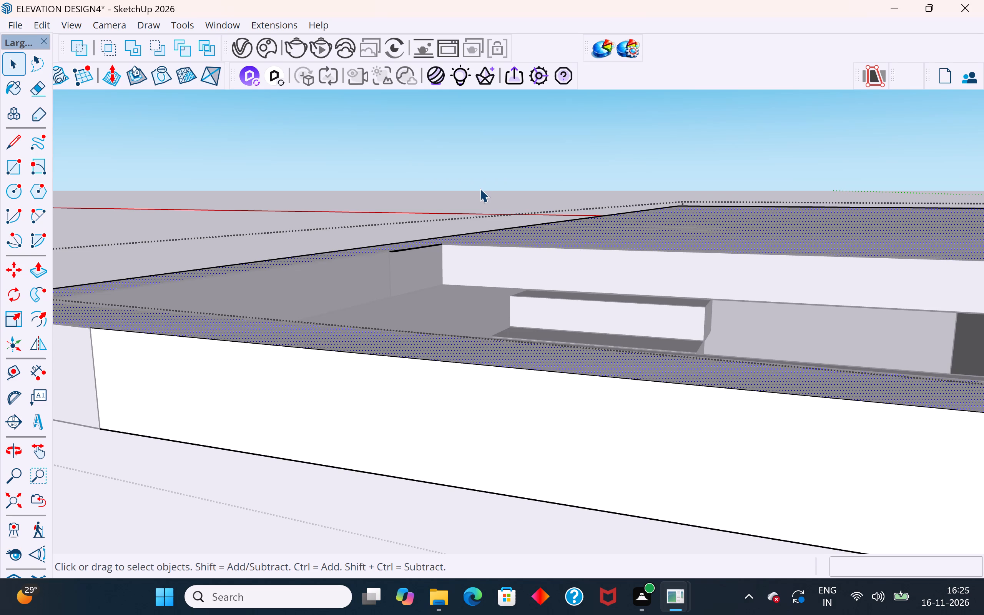
scroll(480, 188, "up", 4)
middle_click_drag(309, 359, 383, 294)
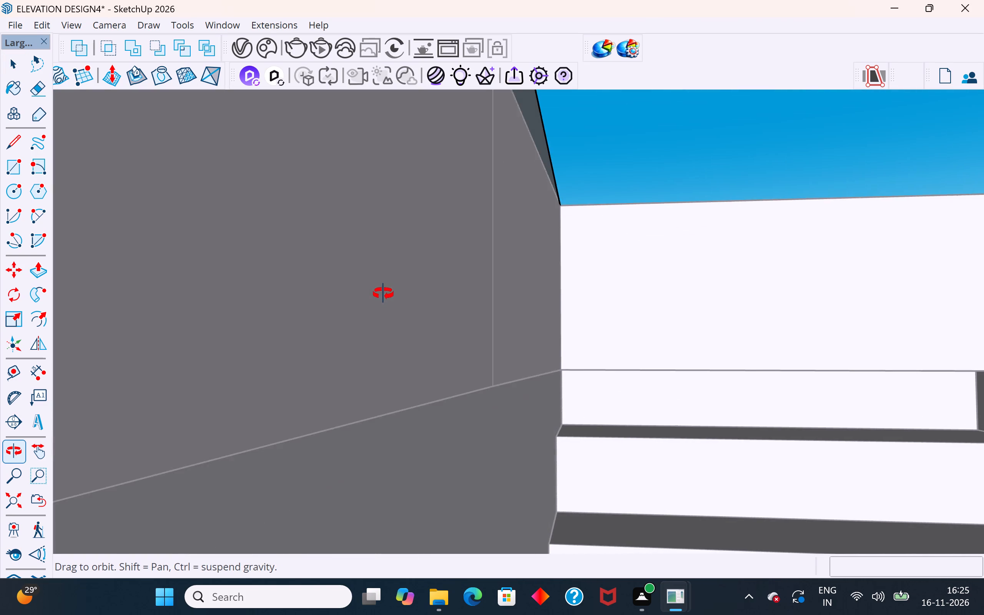
middle_click_drag(383, 294, 383, 308)
left_click(569, 175)
scroll(537, 156, "up", 3)
scroll(536, 155, "down", 3)
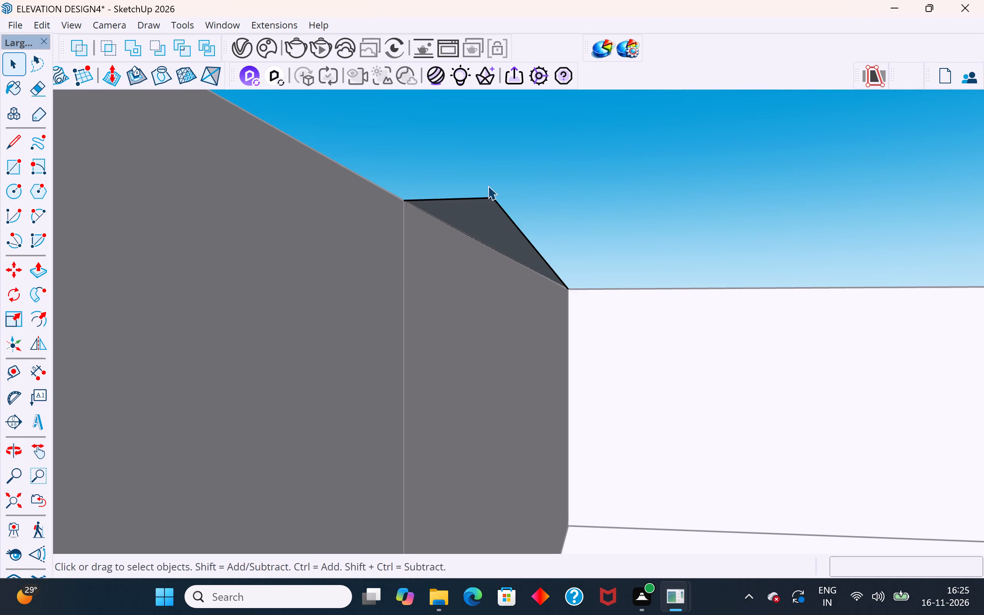
left_click(490, 203)
key("Delete")
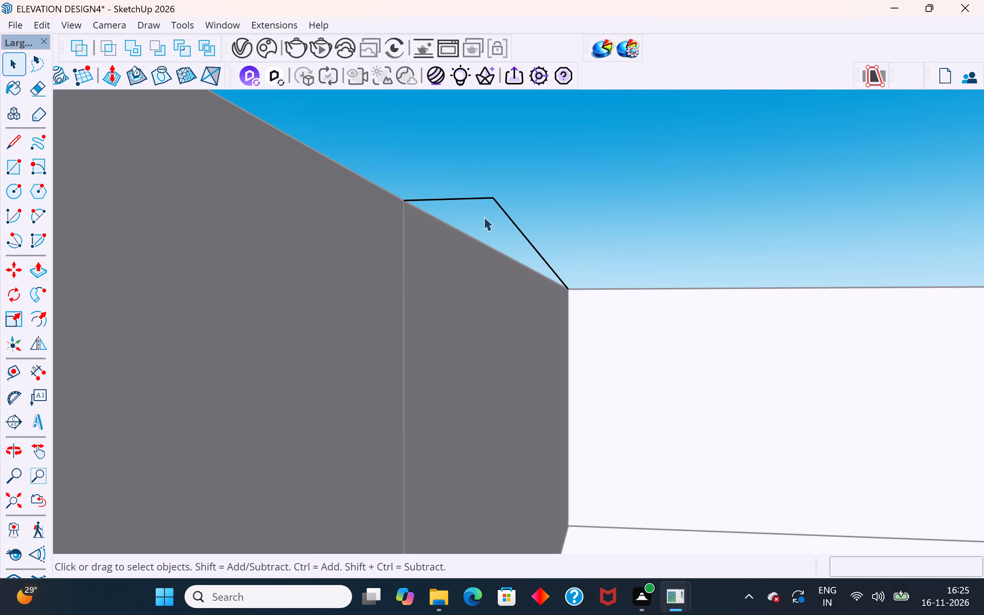
left_click(493, 201)
key("Delete")
left_click(490, 196)
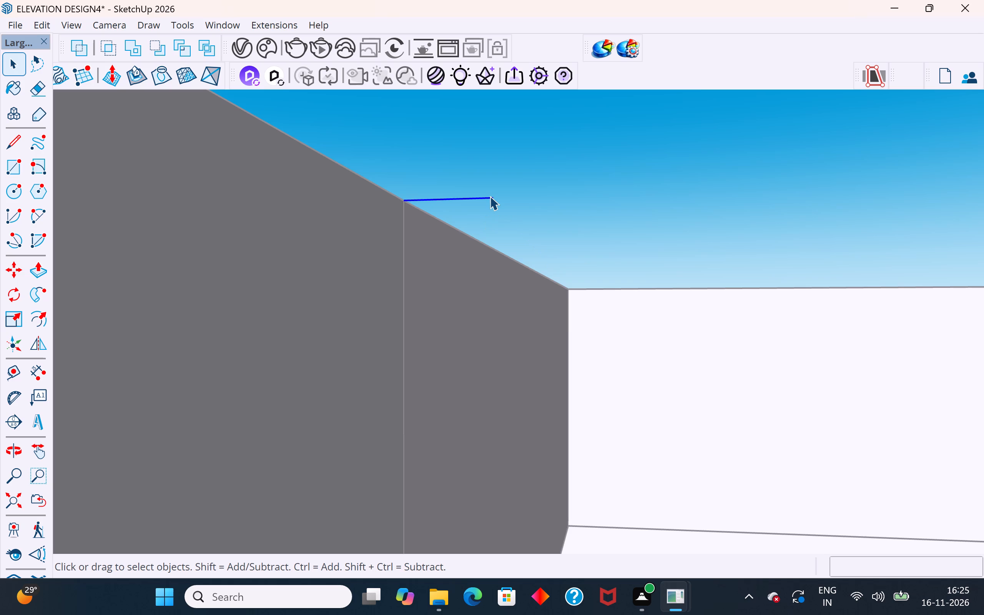
key("Delete")
scroll(490, 196, "down", 5)
scroll(264, 314, "down", 4)
middle_click_drag(735, 181, 713, 316)
scroll(534, 300, "down", 20)
scroll(534, 300, "down", 6)
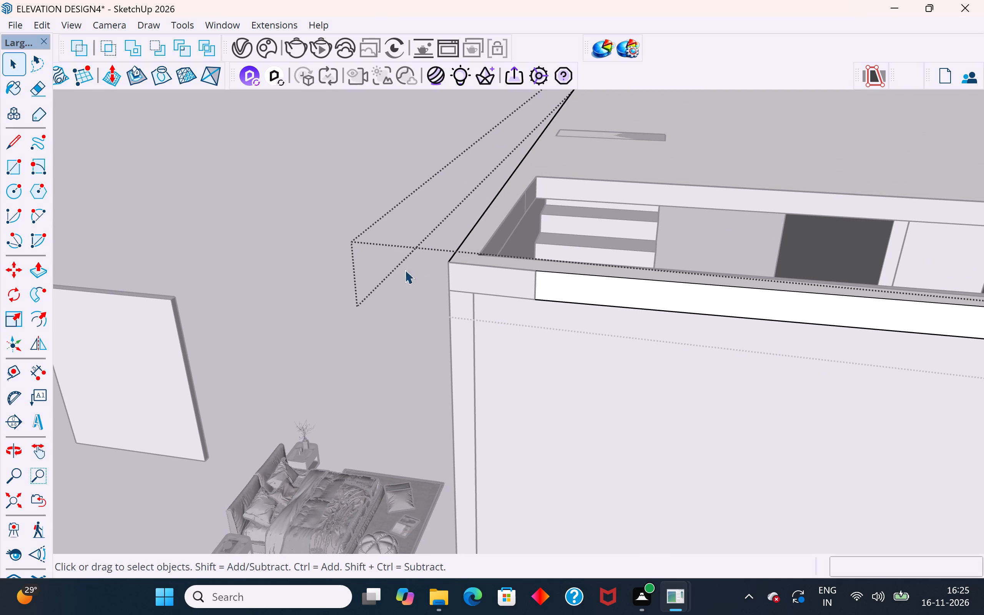
left_click(407, 293)
left_click(403, 389)
Inspect the slab and the stairwell opening from several sides for remaining gaps and stray edges.
middle_click_drag(547, 319, 521, 416)
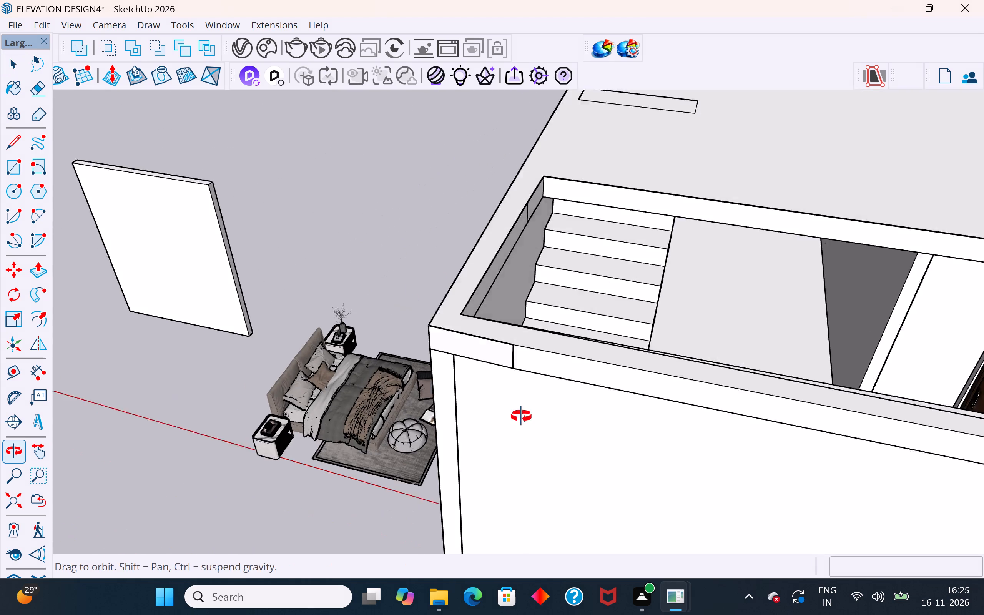
middle_click_drag(521, 416, 521, 428)
scroll(521, 428, "down", 6)
middle_click_drag(725, 364, 790, 325)
scroll(954, 264, "up", 3)
middle_click_drag(901, 319, 983, 369)
scroll(613, 318, "down", 5)
middle_click_drag(641, 366, 901, 361)
scroll(732, 114, "up", 6)
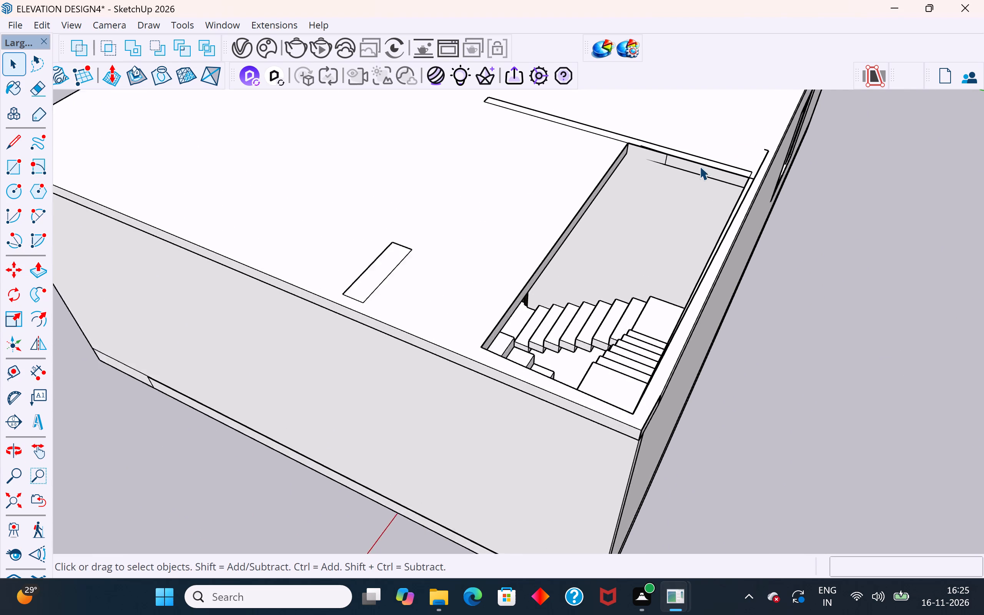
scroll(700, 166, "up", 5)
middle_click_drag(726, 147, 847, 63)
scroll(704, 339, "down", 5)
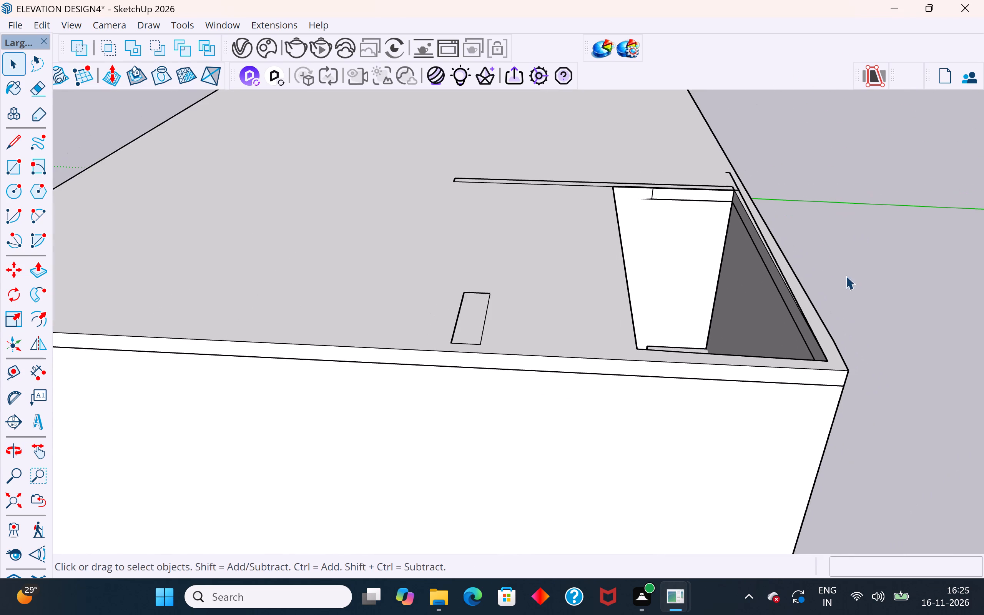
middle_click_drag(844, 274, 644, 250)
scroll(644, 250, "up", 2)
scroll(674, 360, "down", 2)
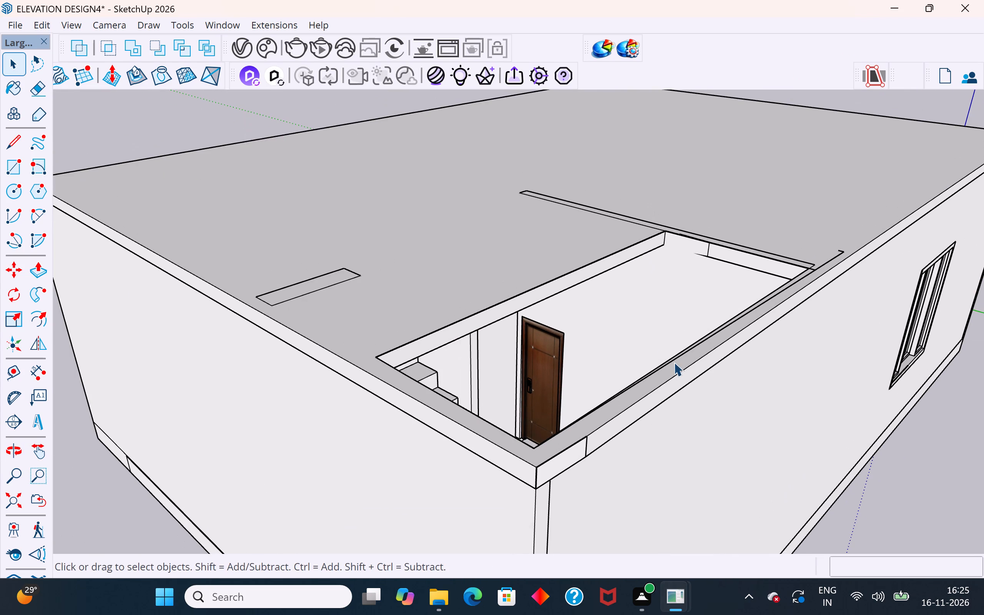
Push the face along the stairwell opening's inner long side back about 5' 2 7/8" into the slab.
scroll(608, 266, "up", 3)
left_click(608, 263)
left_click(622, 253)
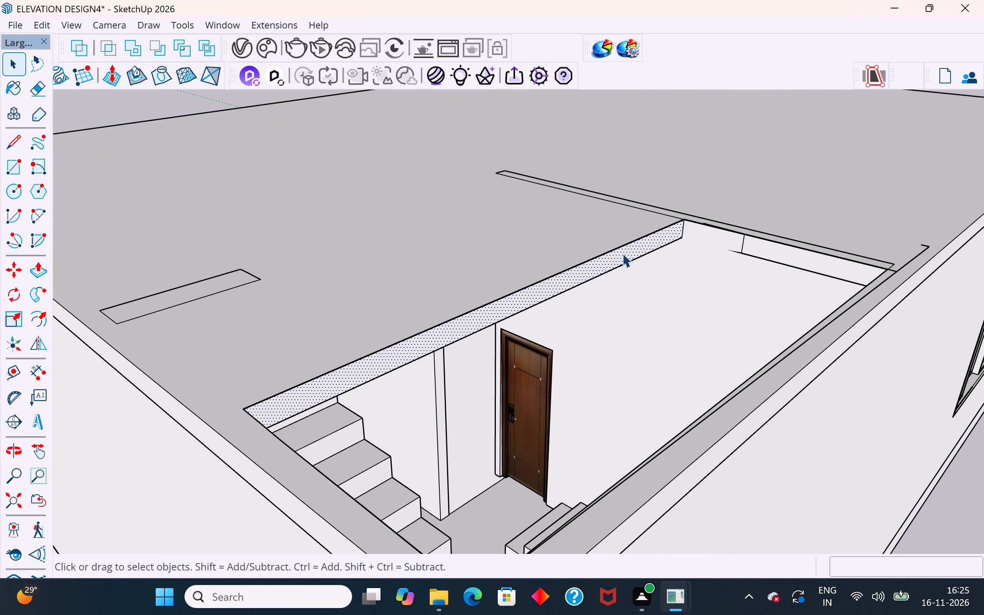
left_click(36, 268)
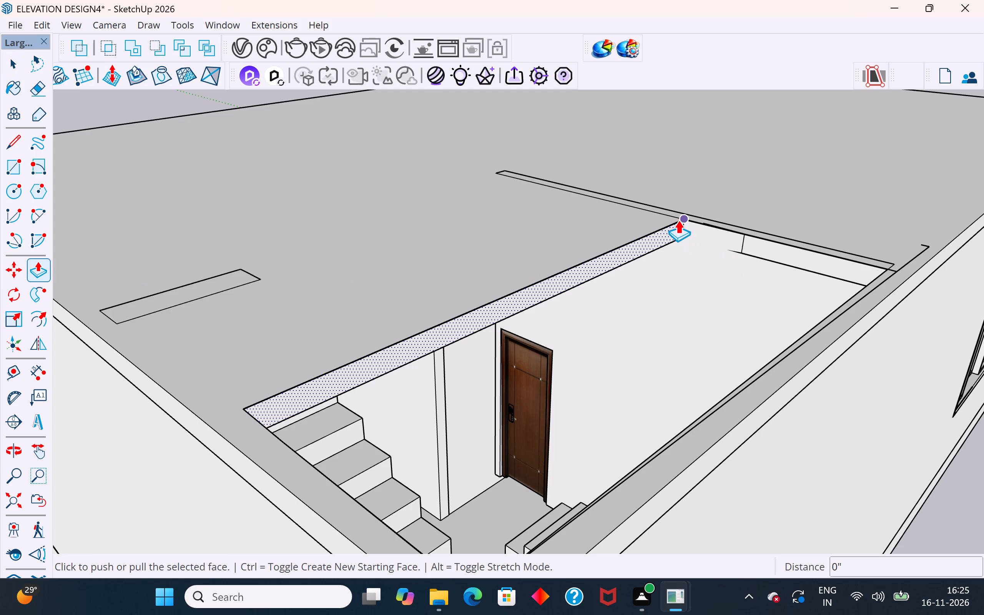
left_click(678, 220)
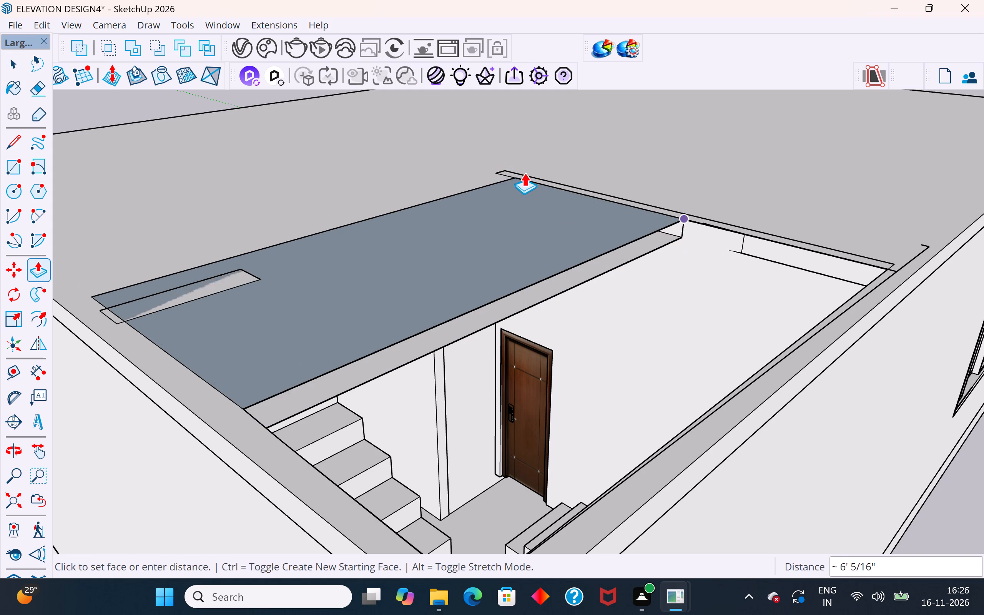
left_click(535, 178)
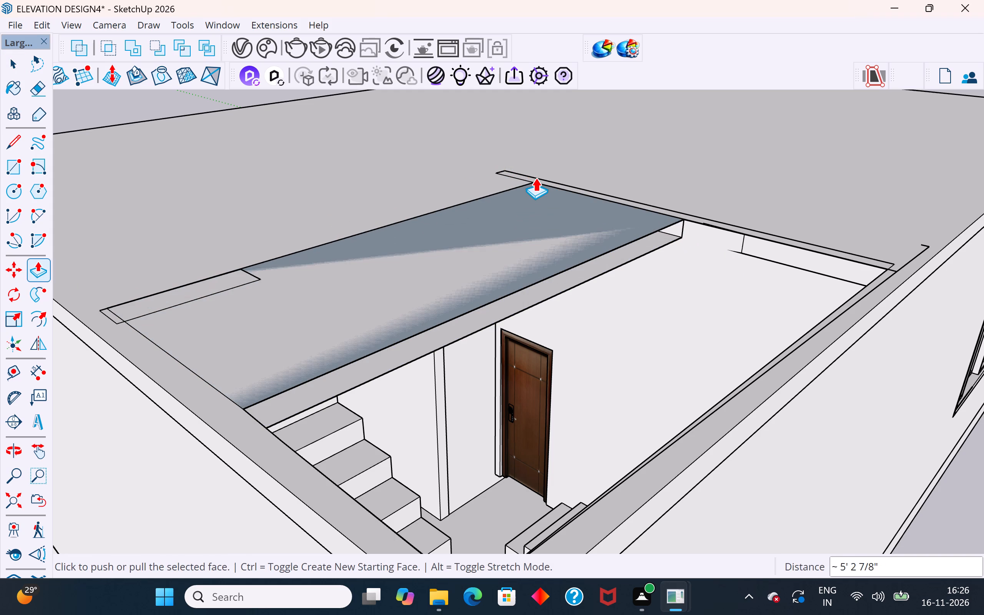
Delete the leftover long edge along the former inner long side of the stairwell opening.
left_click(9, 63)
left_click(522, 289)
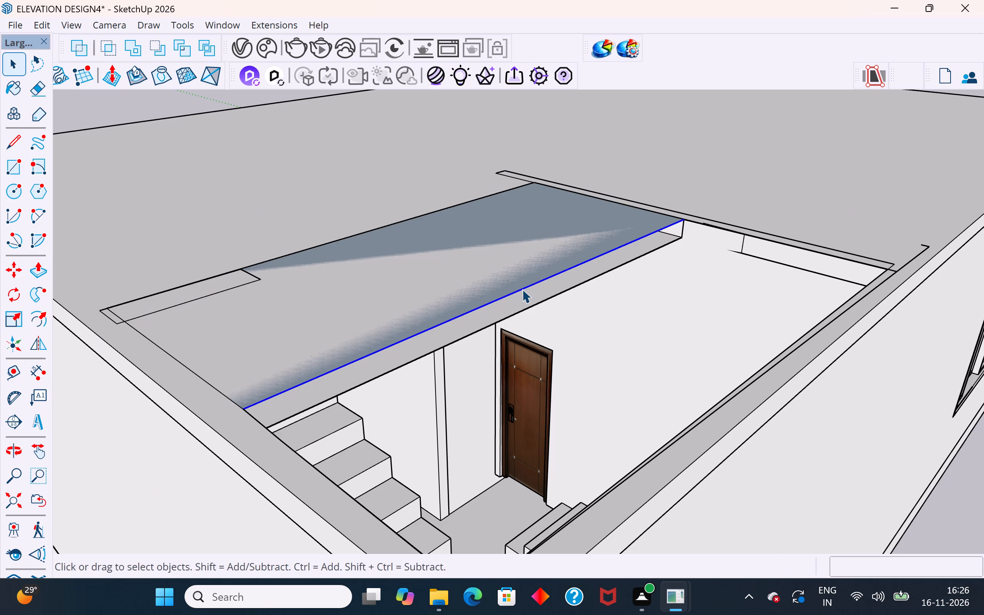
key("Delete")
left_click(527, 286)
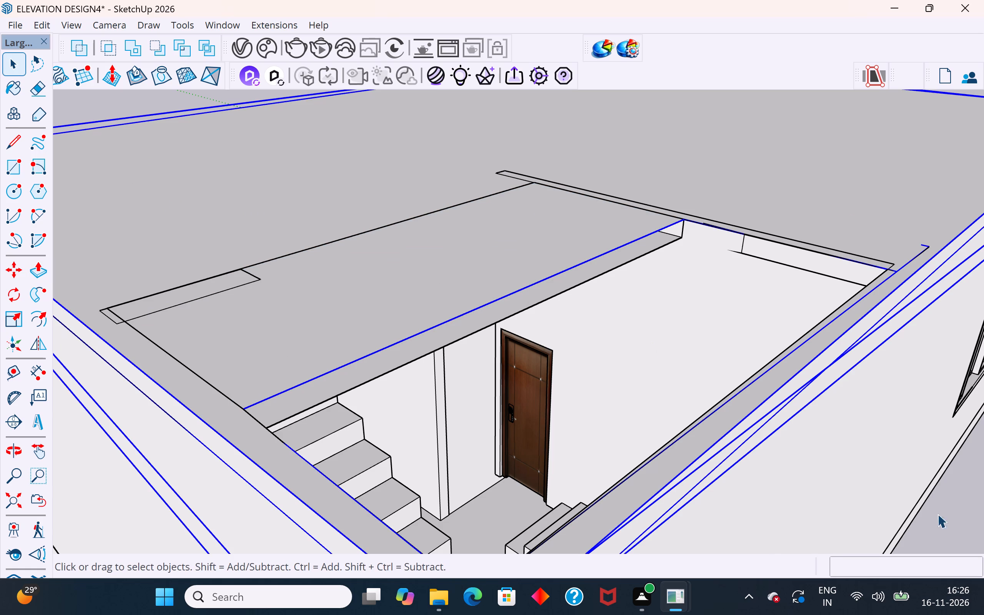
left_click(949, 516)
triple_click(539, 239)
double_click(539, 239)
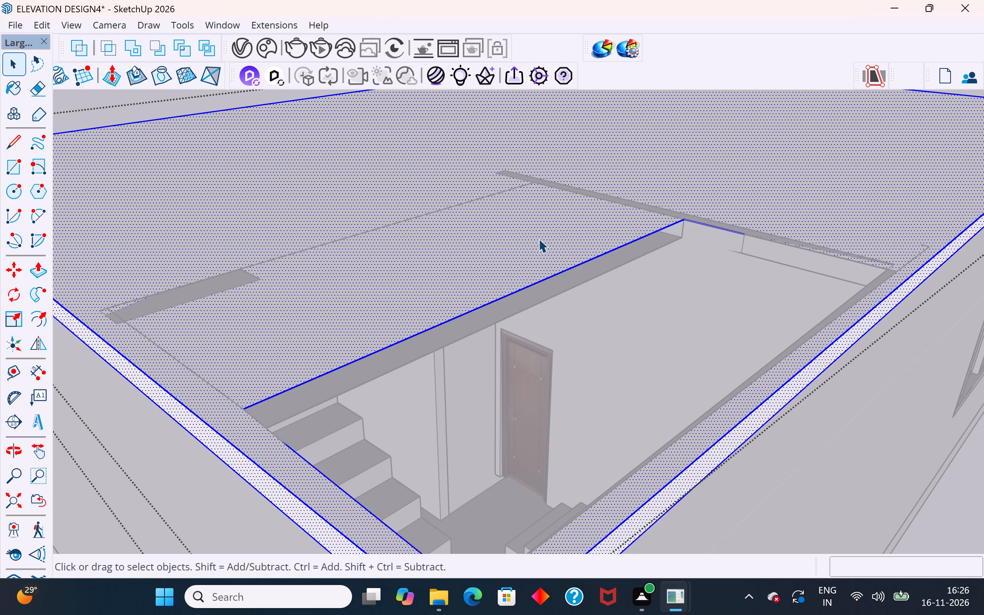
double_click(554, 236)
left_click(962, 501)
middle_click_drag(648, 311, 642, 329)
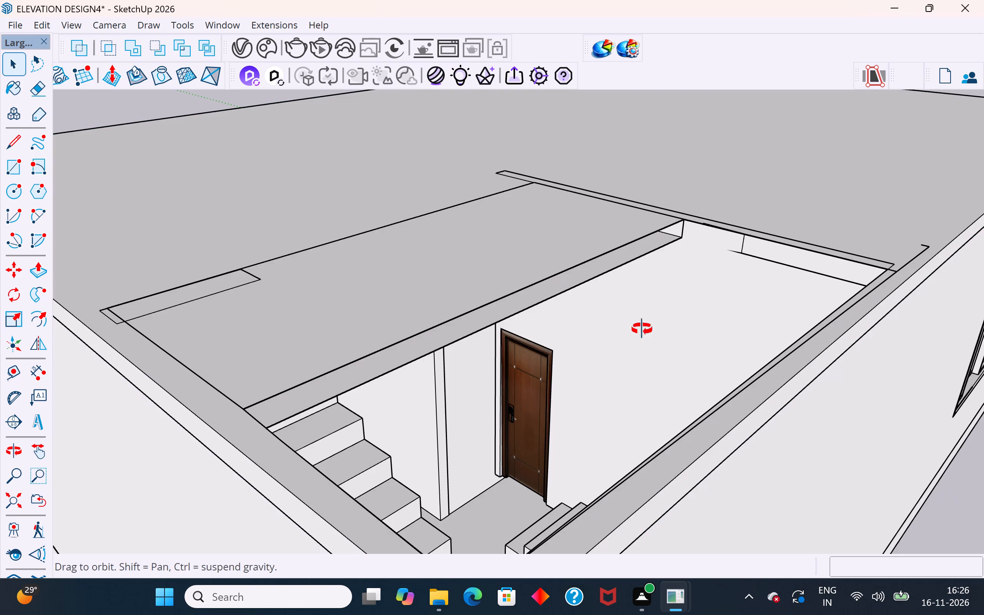
Draw a rectangle about 4' 11 1/2" by 5' 2 7/8" on the slab's top face, from the stairwell opening's far corner.
middle_click_drag(642, 329, 584, 441)
scroll(575, 223, "down", 4)
scroll(541, 333, "up", 4)
scroll(648, 372, "up", 1)
middle_click_drag(653, 358, 673, 272)
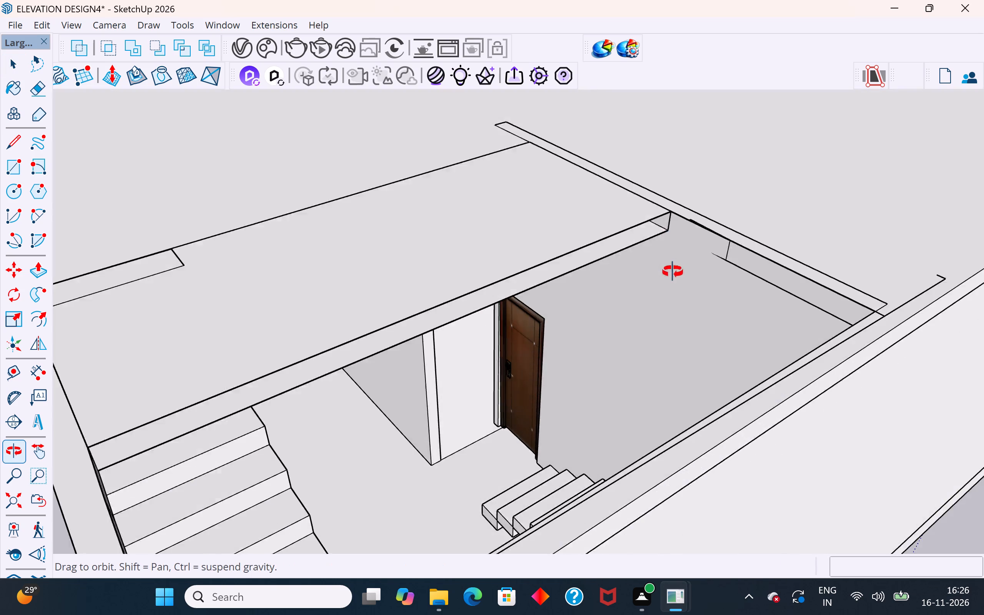
middle_click_drag(673, 272, 735, 271)
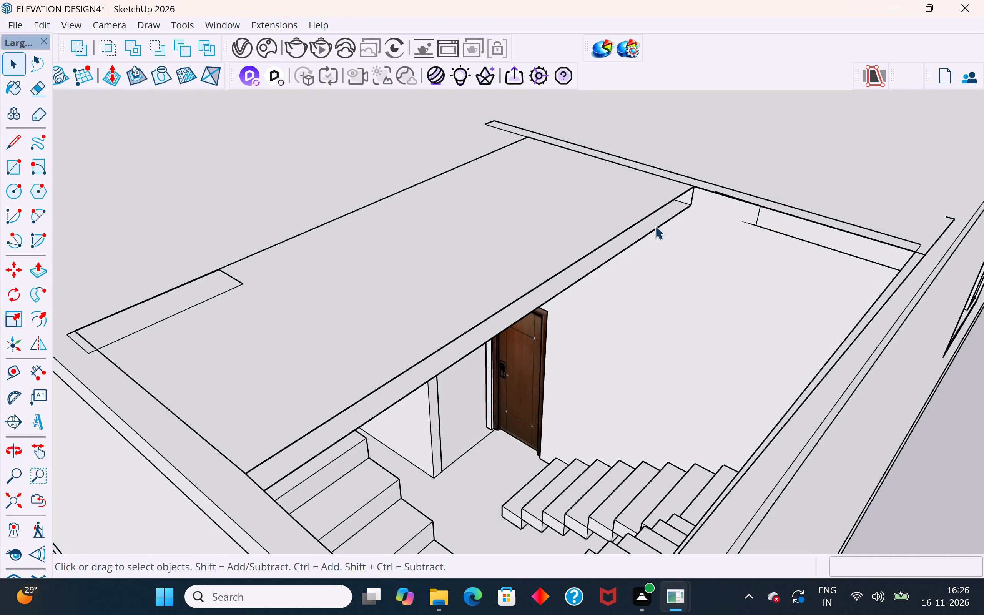
triple_click(666, 192)
left_click(667, 193)
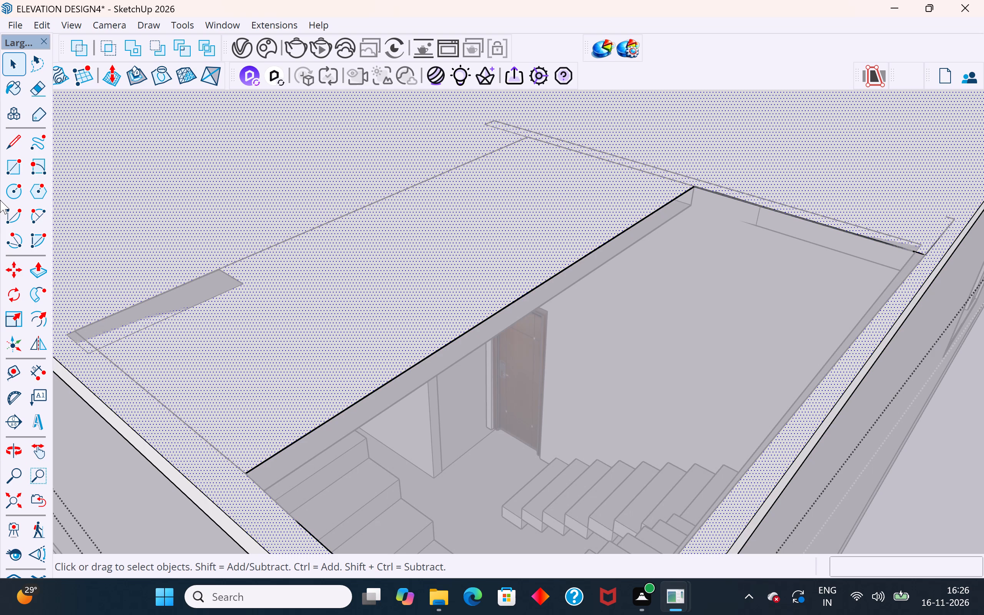
left_click(18, 169)
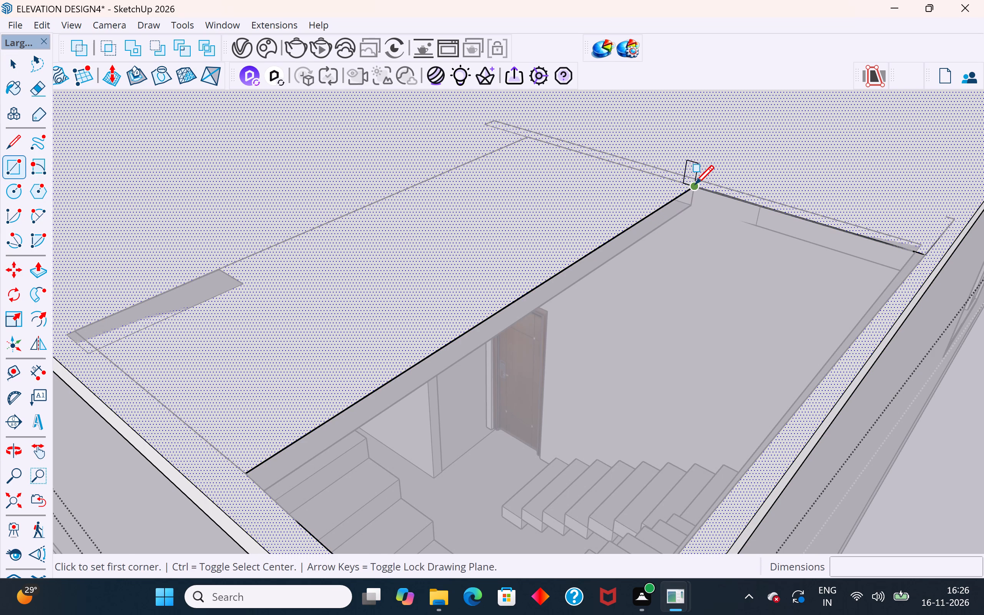
left_click(695, 186)
left_click(402, 196)
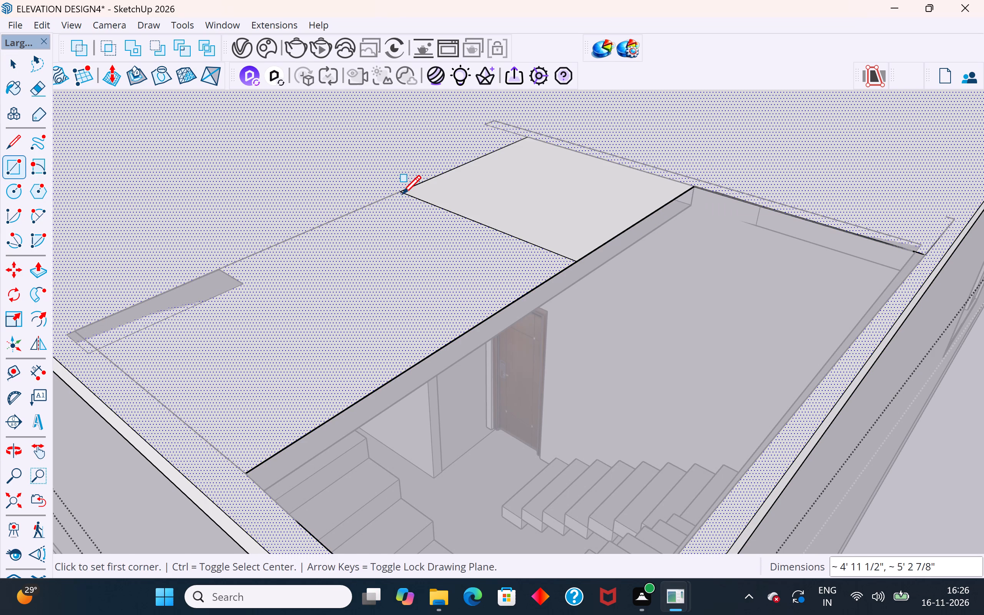
Delete the new rectangle's face from the slab's top and leave the slab group.
left_click(10, 61)
left_click(575, 206)
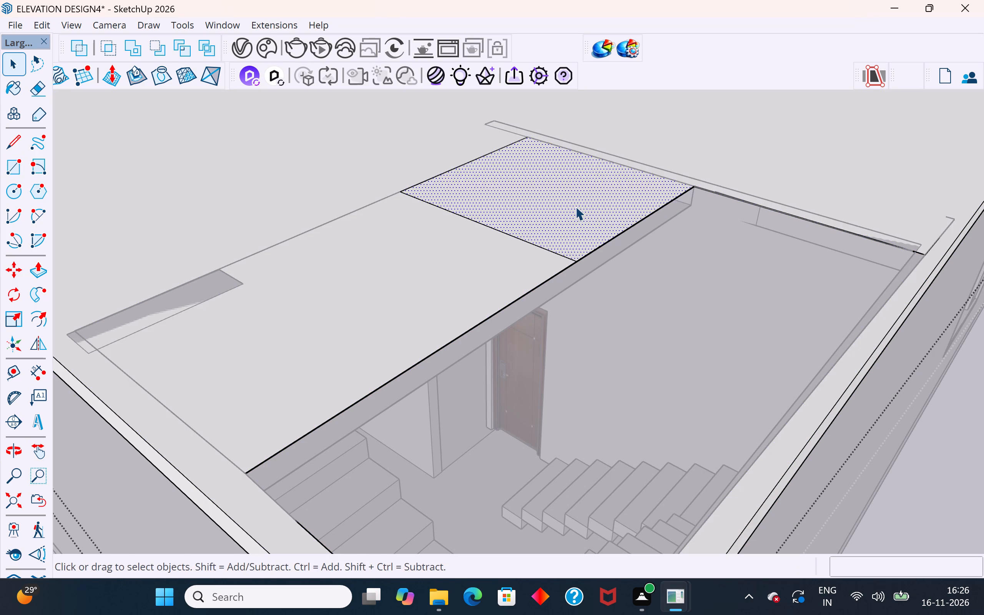
key("Delete")
left_click(523, 282)
middle_click_drag(597, 258, 588, 259)
scroll(588, 259, "down", 4)
left_click(894, 444)
Delete the loose lower face underneath the new cut-out in the slab.
middle_click_drag(610, 362, 602, 448)
left_click(578, 273)
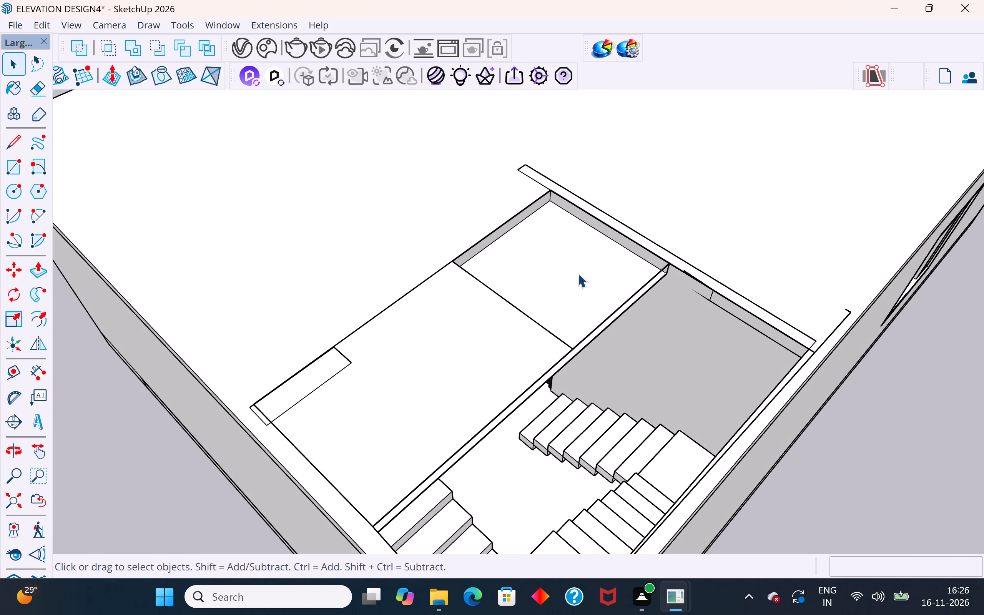
left_click(580, 277)
key("Delete")
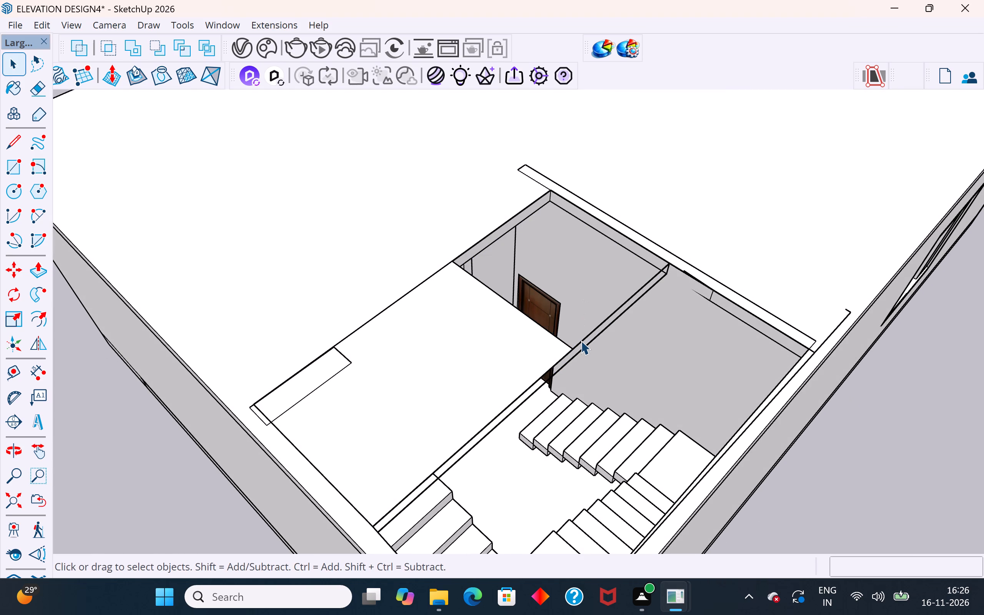
Inside the slab group, delete the edge segment between the new cut-out and the stairwell opening, and leave the group.
left_click(581, 341)
double_click(613, 315)
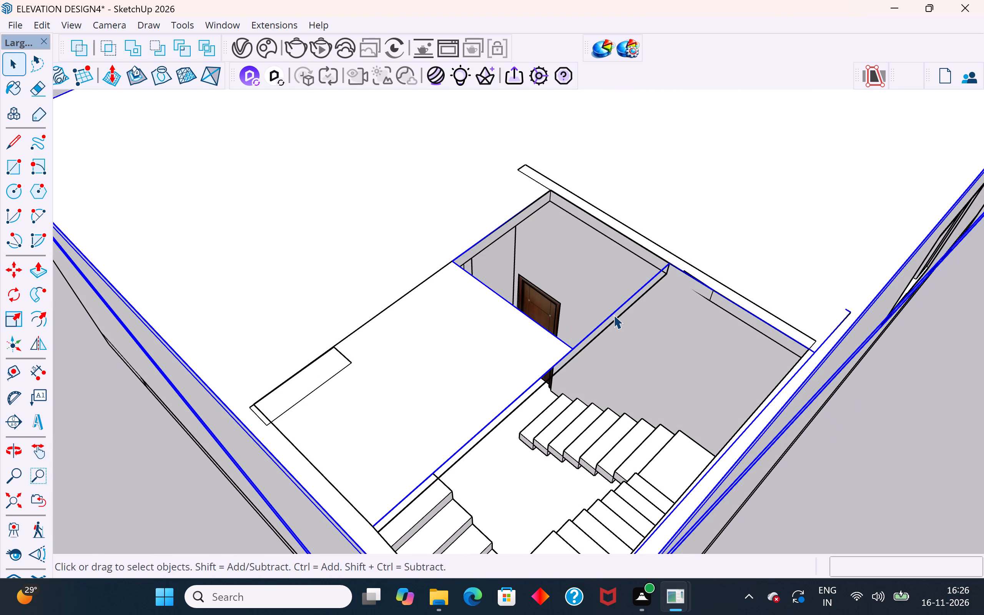
left_click(615, 307)
left_click(625, 307)
key("Delete")
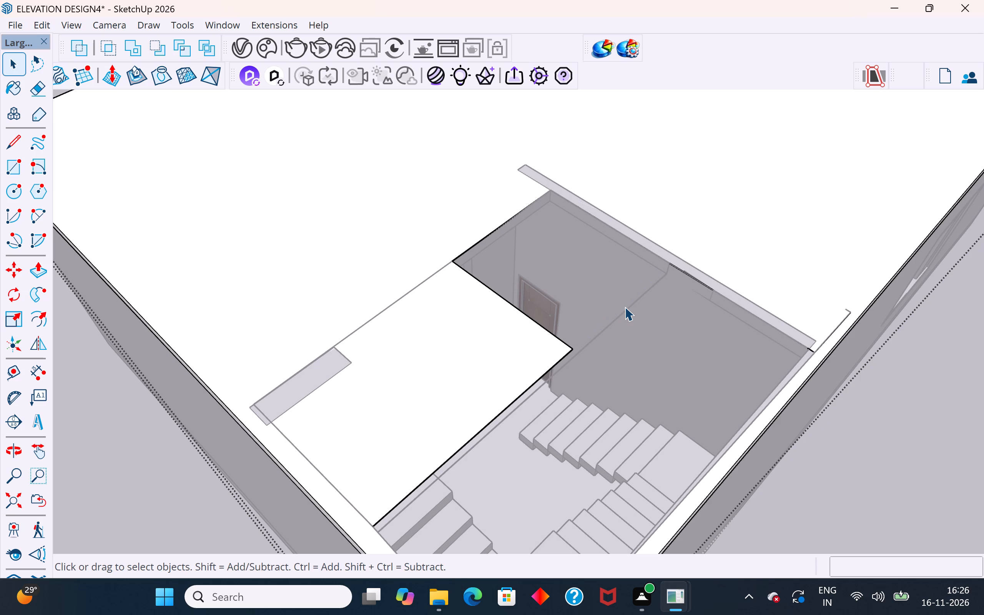
left_click(894, 431)
Delete the thin vertical strip face still crossing the enlarged stairwell opening.
middle_click_drag(609, 353, 624, 241)
scroll(643, 193, "up", 3)
left_click(652, 204)
key("Delete")
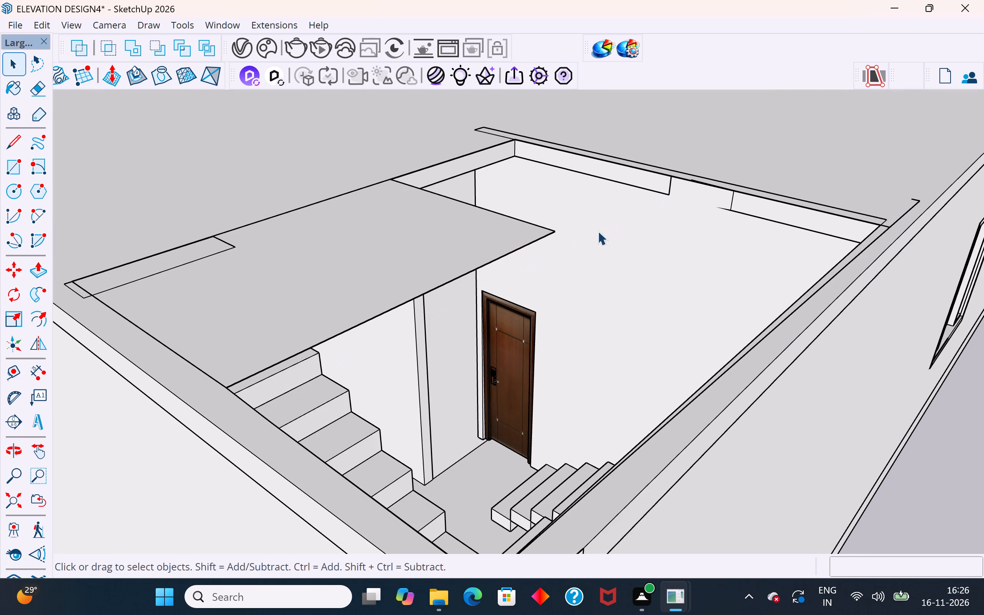
Inside the slab group, draw a line from the notched strip's end to the new cut-out's inner corner, and leave the group.
left_click(417, 267)
double_click(436, 239)
left_click(439, 223)
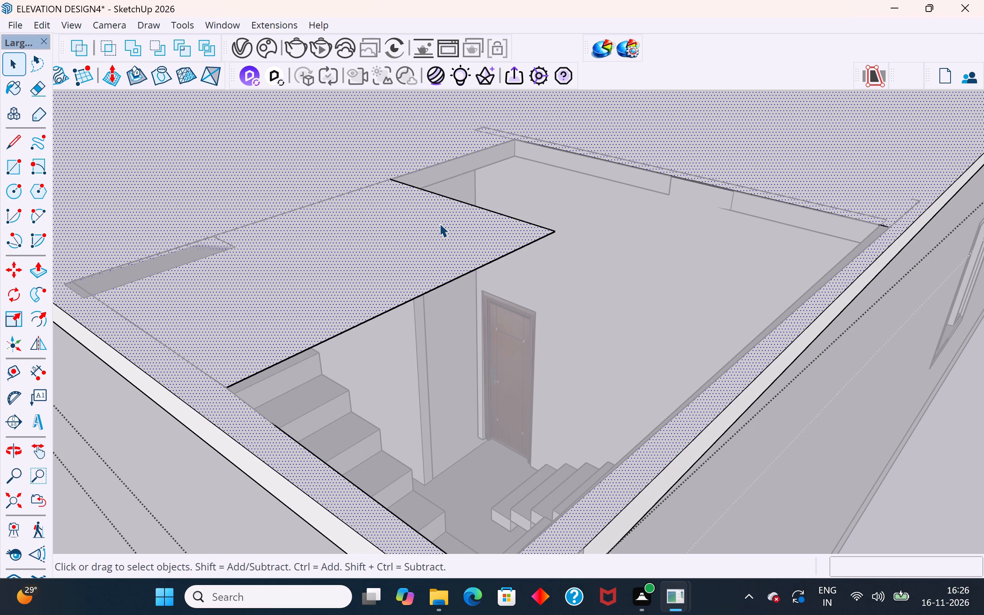
left_click(13, 145)
left_click(216, 234)
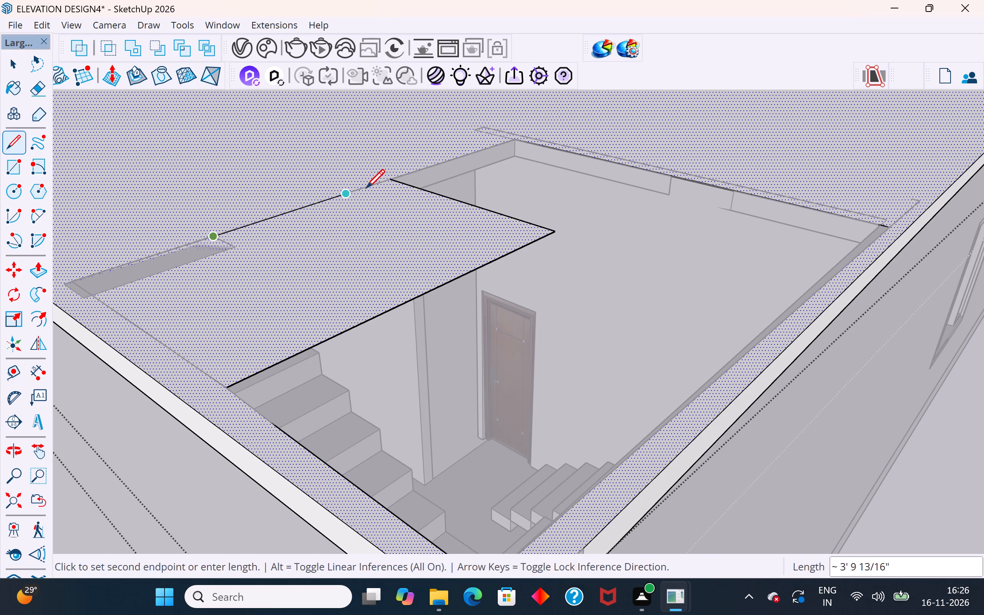
scroll(387, 176, "up", 4)
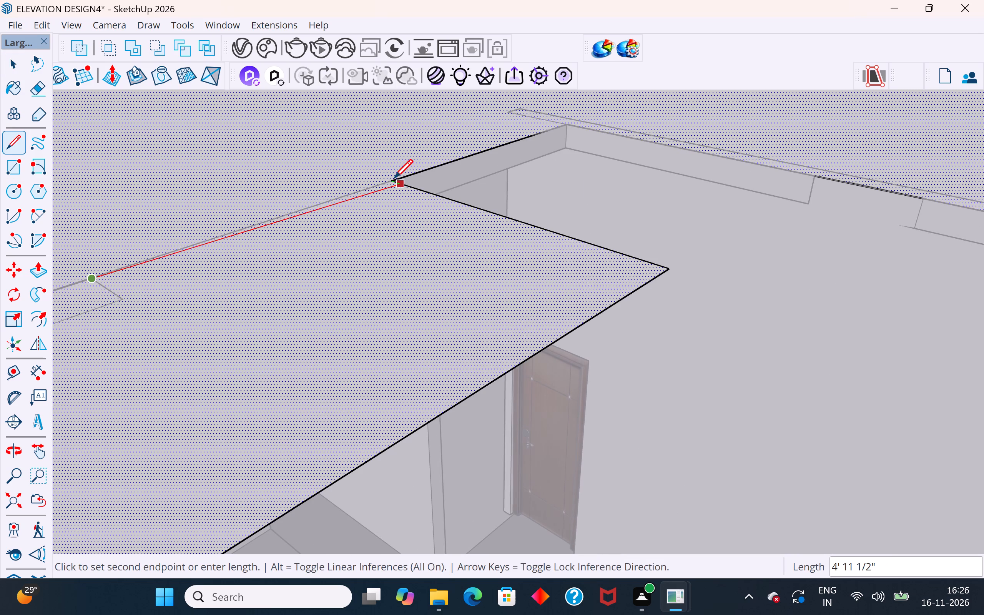
left_click(387, 180)
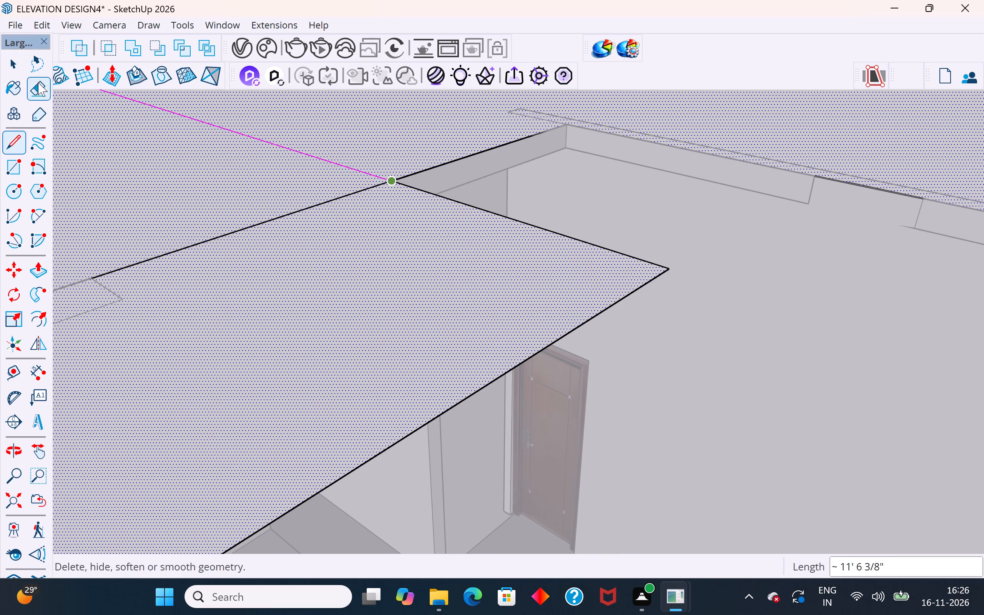
left_click(20, 66)
left_click(410, 347)
scroll(410, 347, "down", 15)
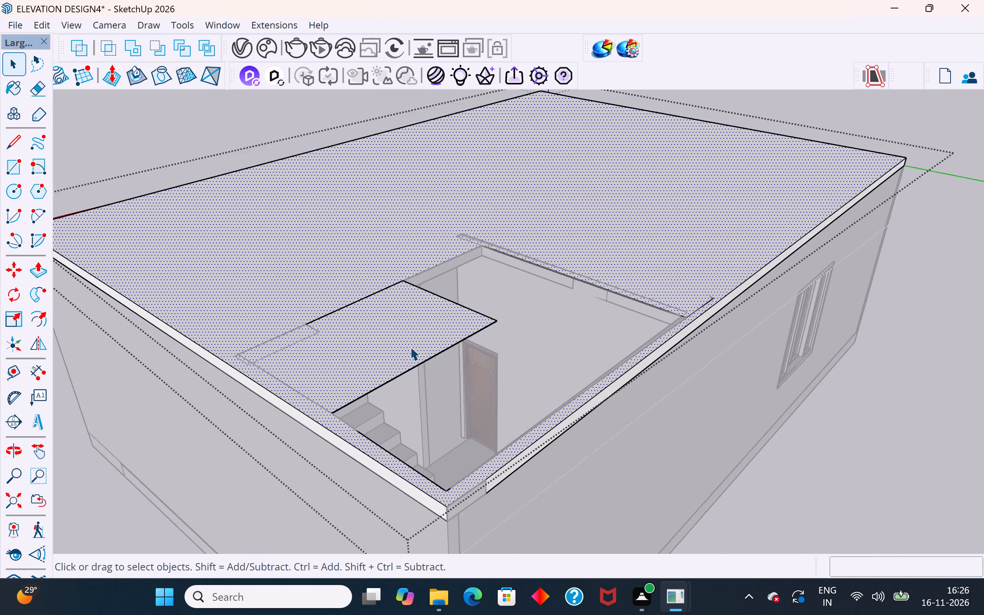
left_click(784, 499)
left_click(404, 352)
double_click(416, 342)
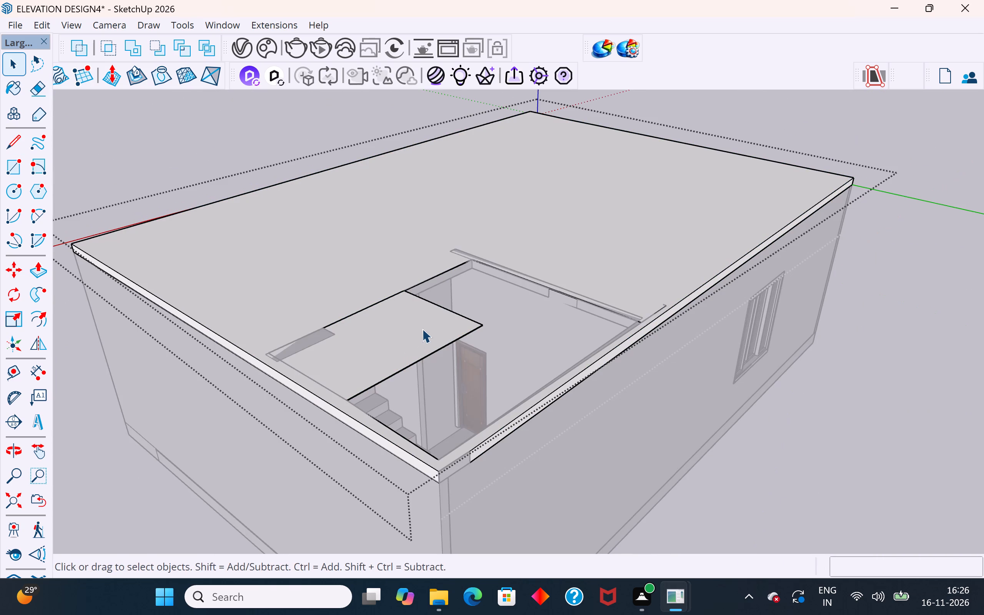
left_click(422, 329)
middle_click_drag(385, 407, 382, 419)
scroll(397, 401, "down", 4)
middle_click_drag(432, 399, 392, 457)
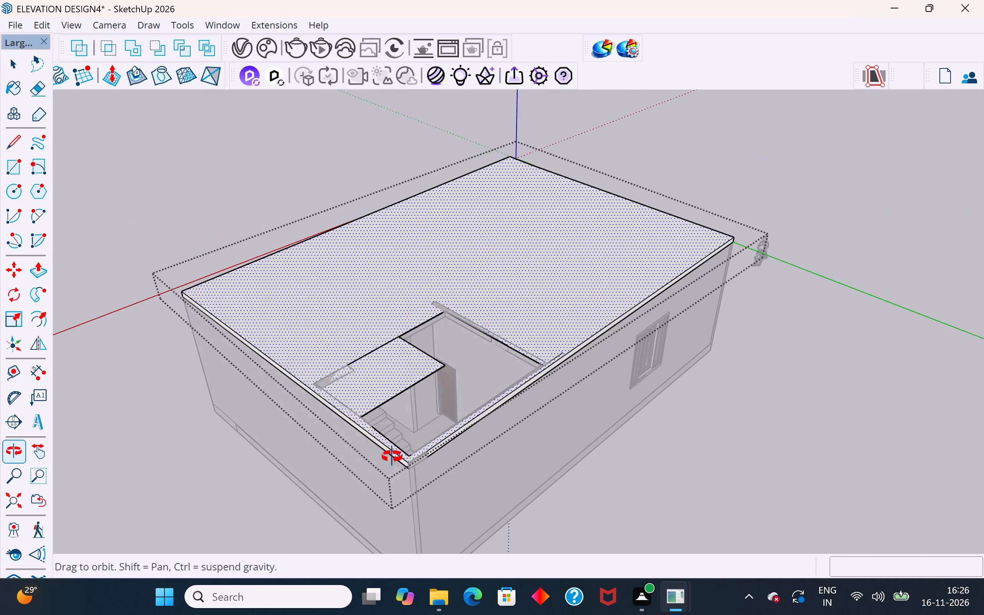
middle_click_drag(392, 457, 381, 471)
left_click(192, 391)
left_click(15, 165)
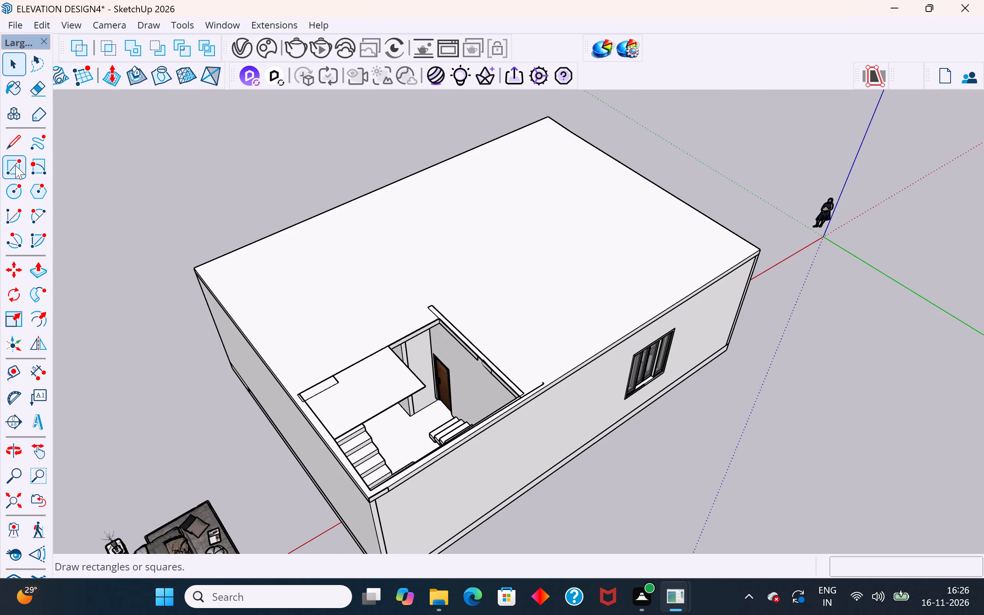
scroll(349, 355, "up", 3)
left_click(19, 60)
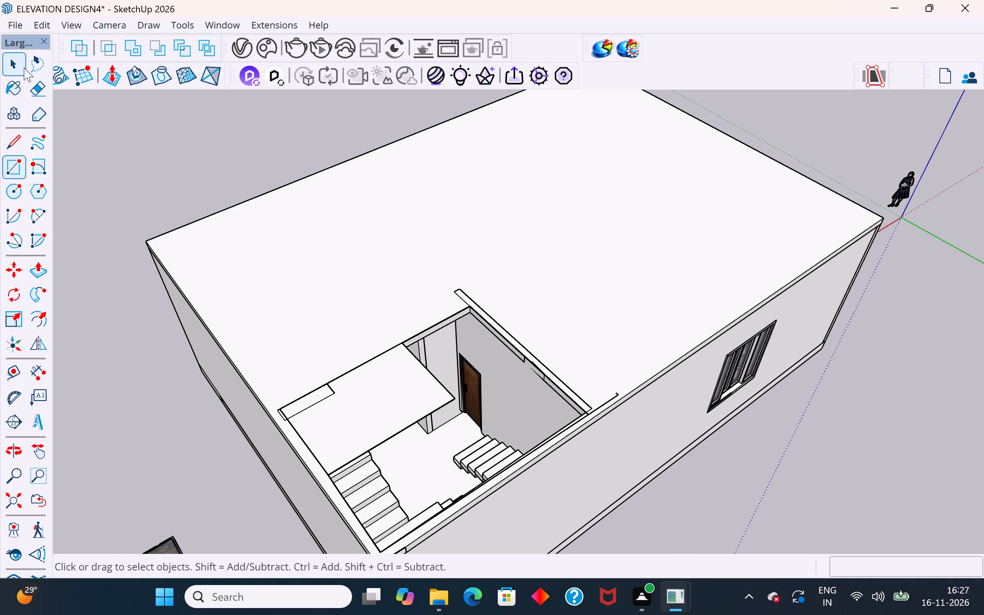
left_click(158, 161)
Inside the slab group, draw a rectangle about 6' 7 7/16" by 5' 2 7/8" over the slab part projecting above the stairs.
triple_click(379, 408)
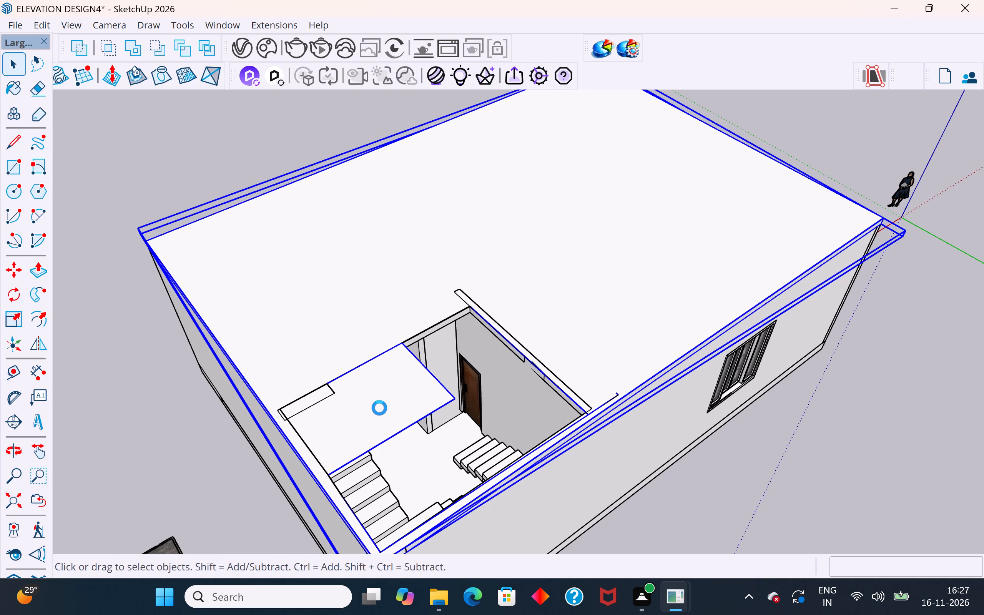
double_click(411, 388)
scroll(636, 425, "down", 3)
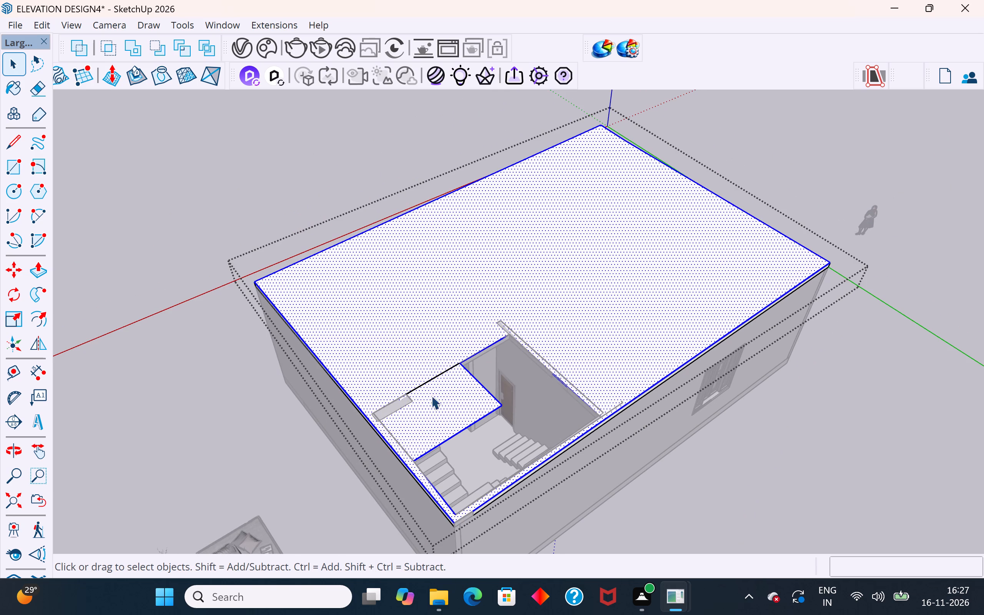
left_click(8, 165)
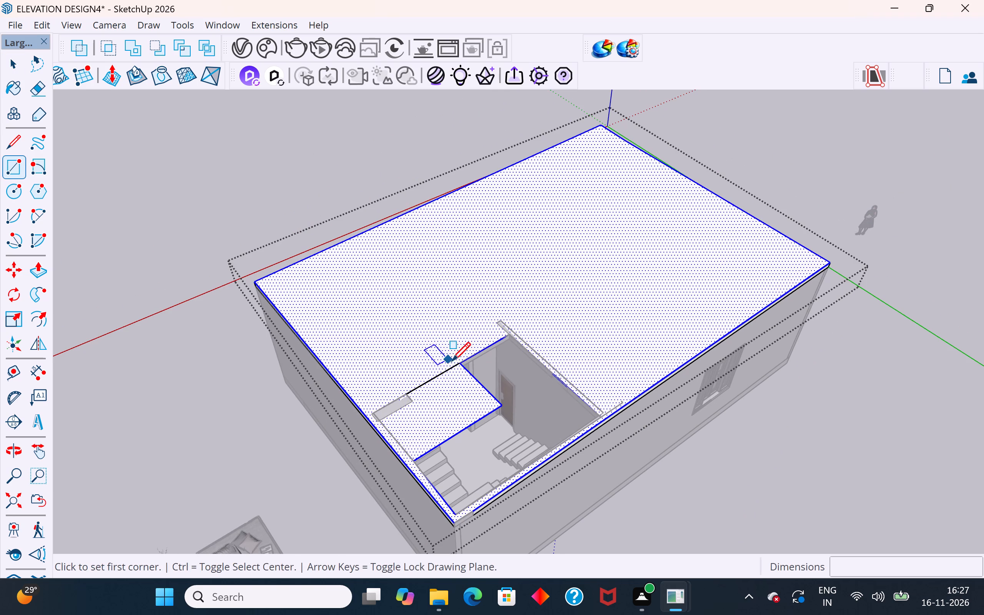
left_click(459, 365)
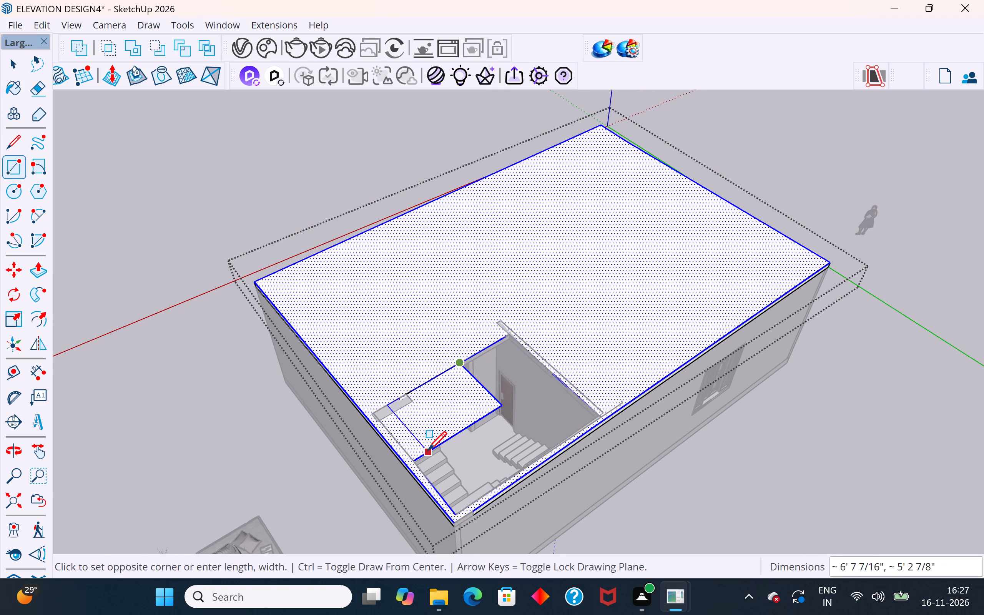
left_click(428, 452)
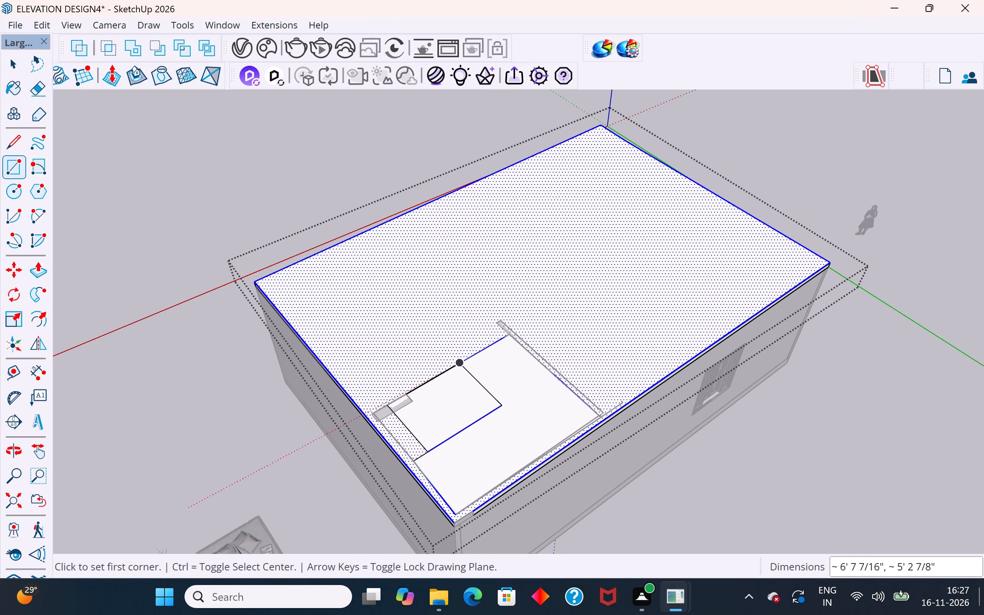
Delete the face covering the stairwell opening and the new rectangle's face above the stairs.
left_click(13, 52)
left_click(20, 71)
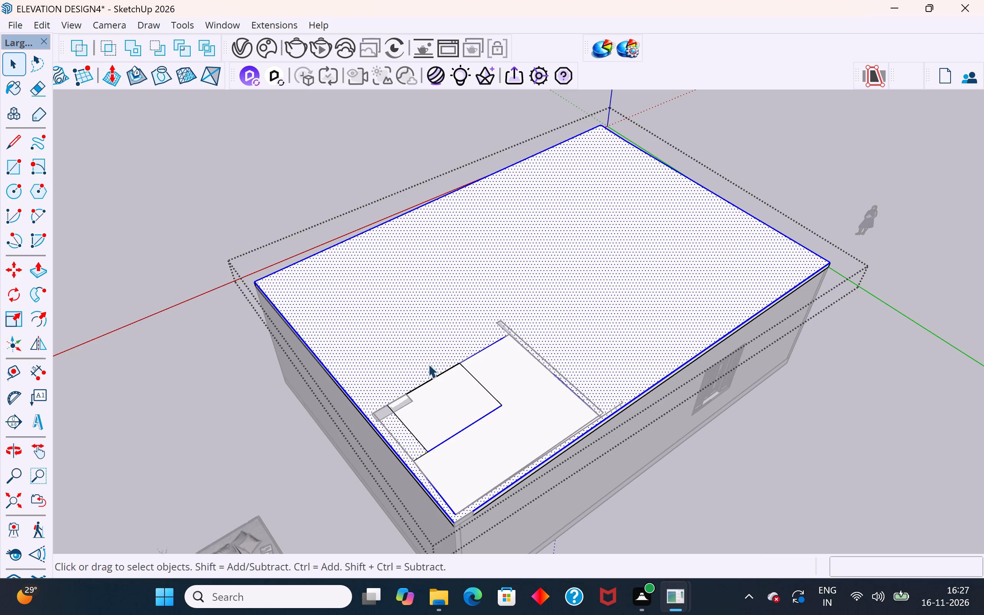
left_click(529, 391)
key("Delete")
left_click(457, 408)
key("Delete")
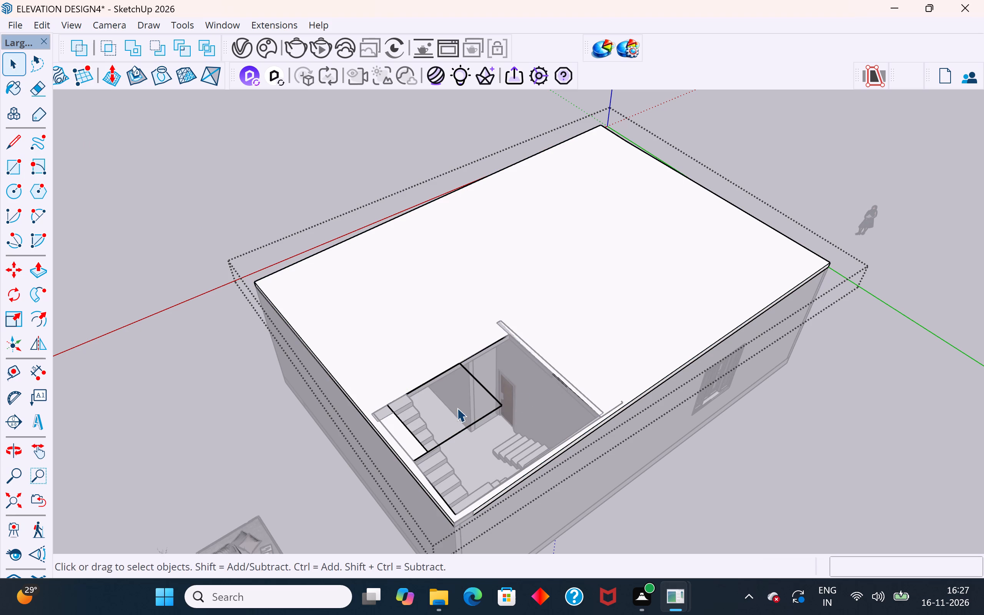
Delete the two leftover edges crossing the widened stairwell opening and leave the slab group.
left_click(477, 419)
key("Delete")
left_click(498, 399)
key("Delete")
middle_click_drag(416, 426, 309, 427)
left_click(263, 382)
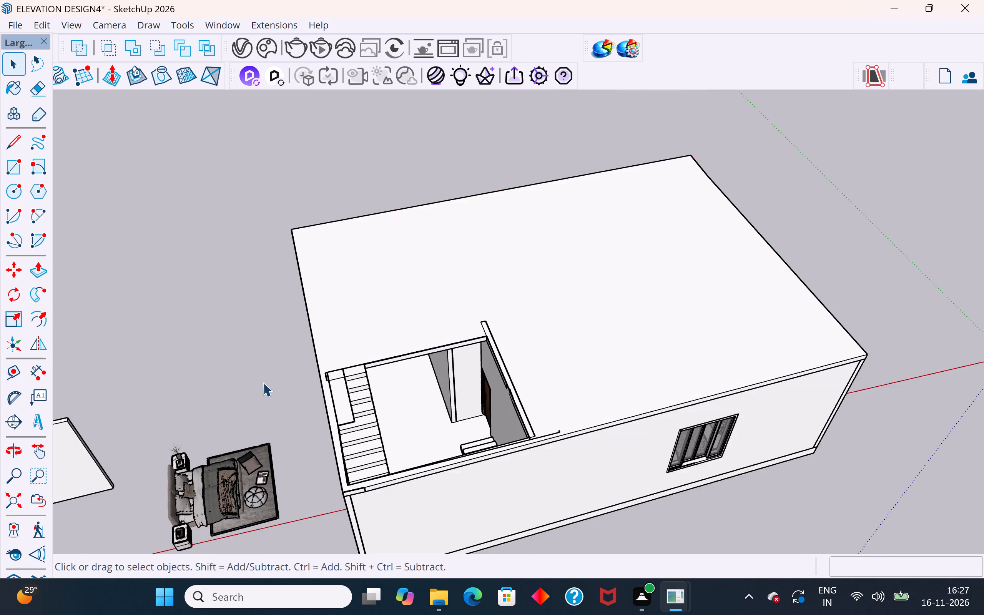
Inside the slab group, draw a rectangle about 5' 2 3/16" by 1' 5 1/16" over the remaining slab strip above the upper stairs.
scroll(301, 361, "up", 4)
left_click(370, 430)
middle_click_drag(374, 430, 253, 385)
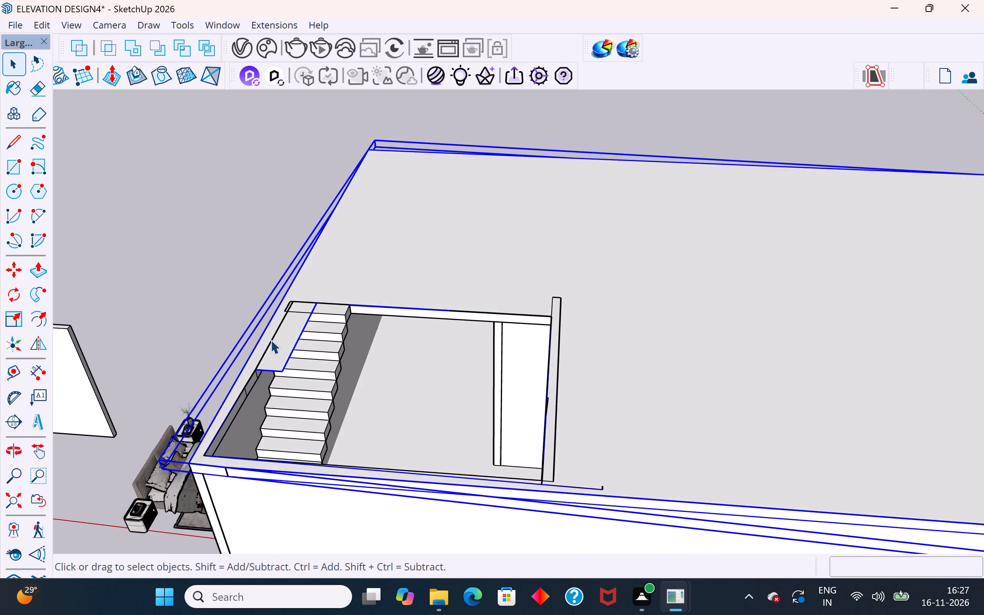
scroll(271, 336, "up", 3)
double_click(290, 338)
left_click(291, 338)
scroll(291, 338, "up", 3)
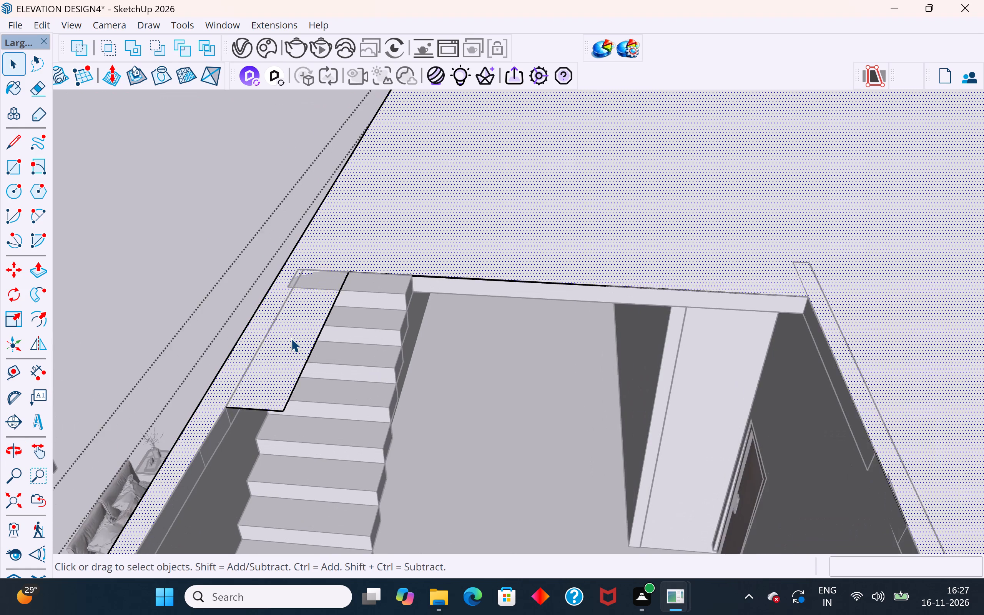
scroll(291, 338, "up", 3)
left_click(20, 163)
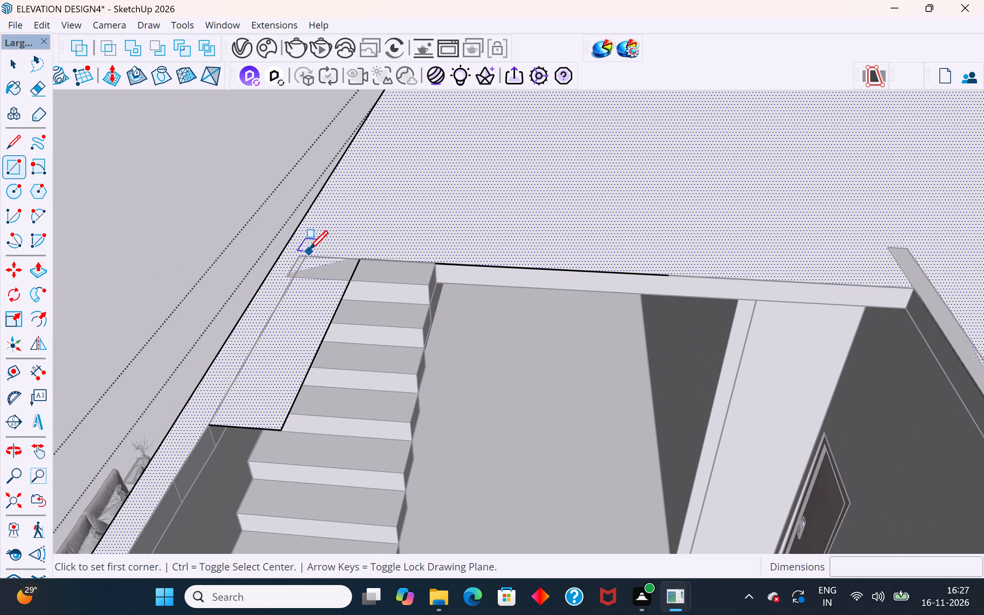
left_click(304, 257)
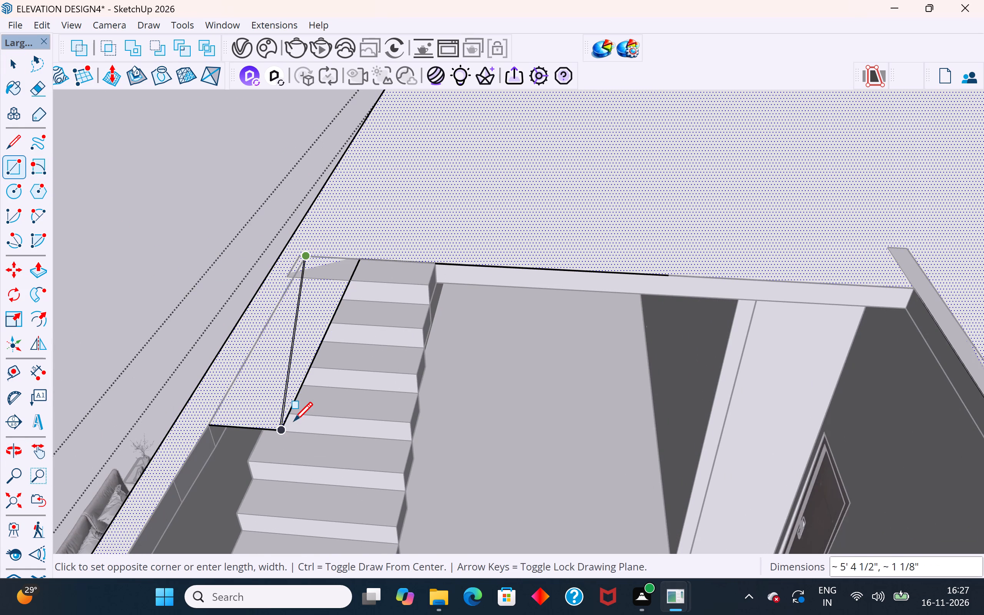
left_click(288, 427)
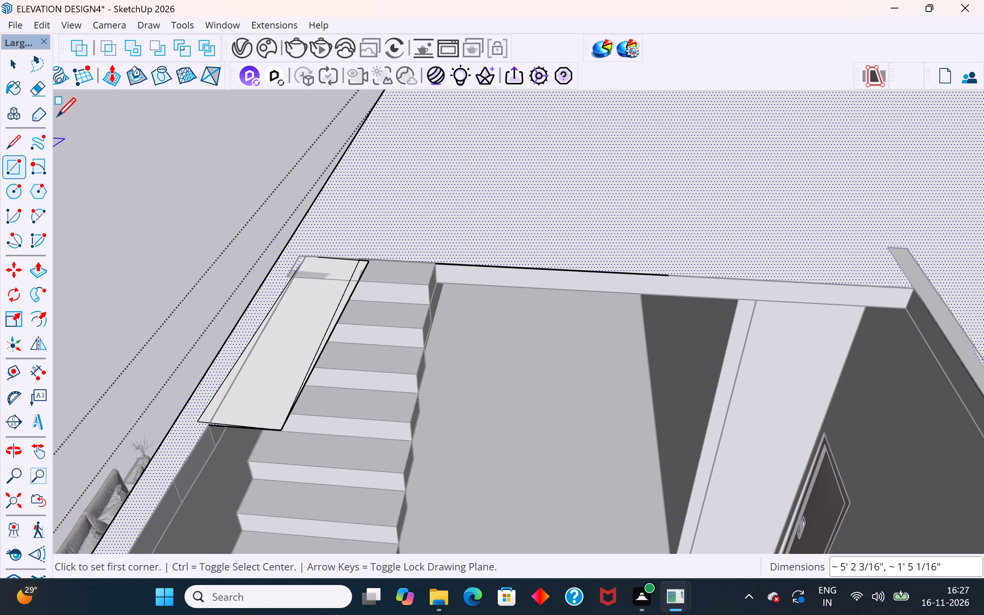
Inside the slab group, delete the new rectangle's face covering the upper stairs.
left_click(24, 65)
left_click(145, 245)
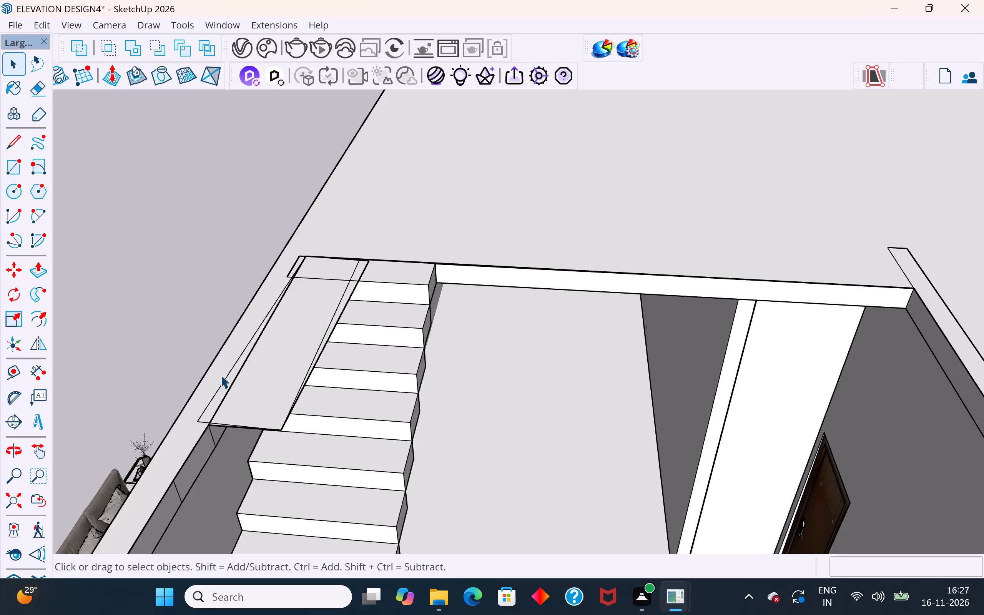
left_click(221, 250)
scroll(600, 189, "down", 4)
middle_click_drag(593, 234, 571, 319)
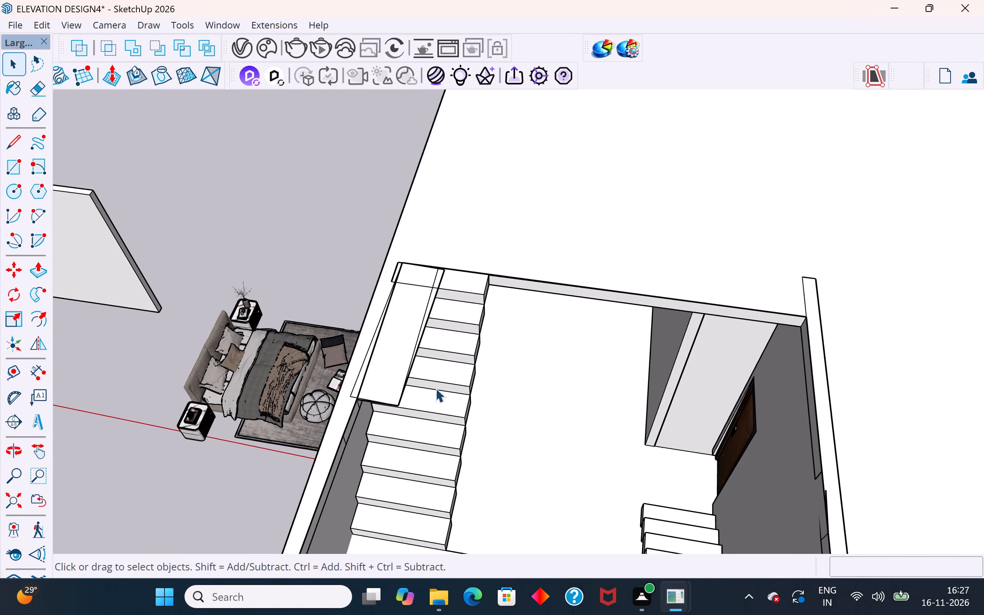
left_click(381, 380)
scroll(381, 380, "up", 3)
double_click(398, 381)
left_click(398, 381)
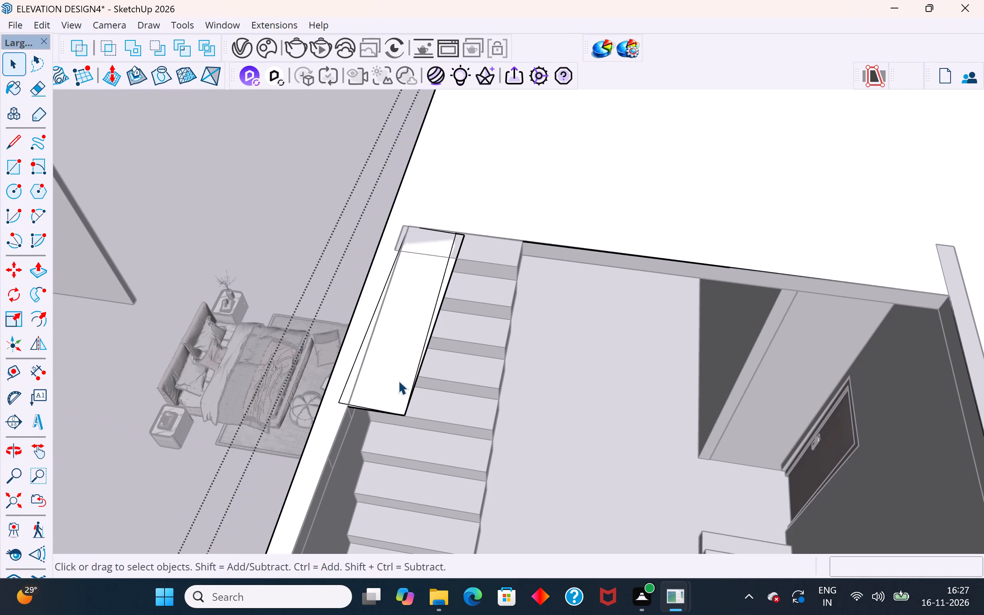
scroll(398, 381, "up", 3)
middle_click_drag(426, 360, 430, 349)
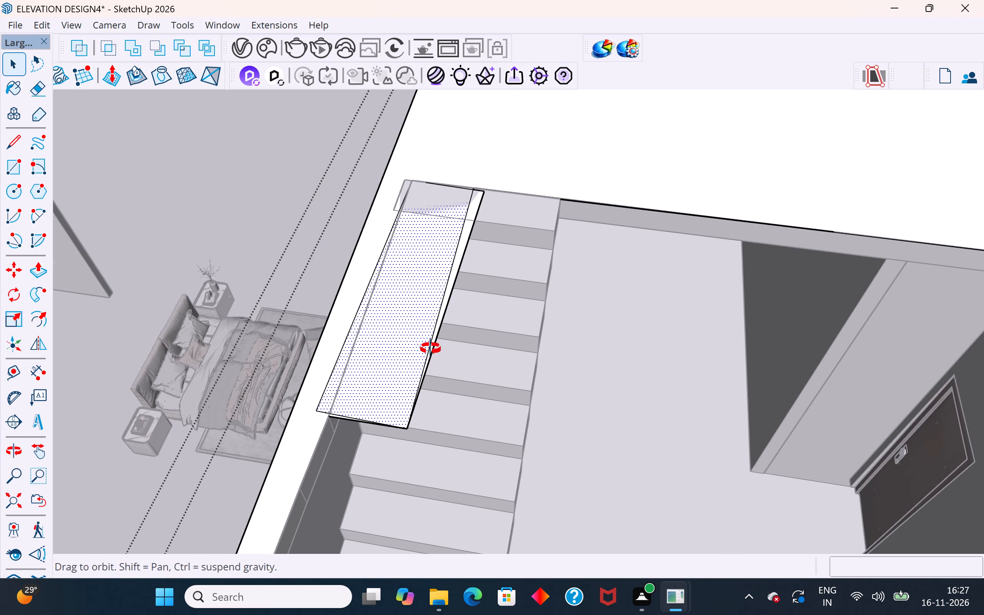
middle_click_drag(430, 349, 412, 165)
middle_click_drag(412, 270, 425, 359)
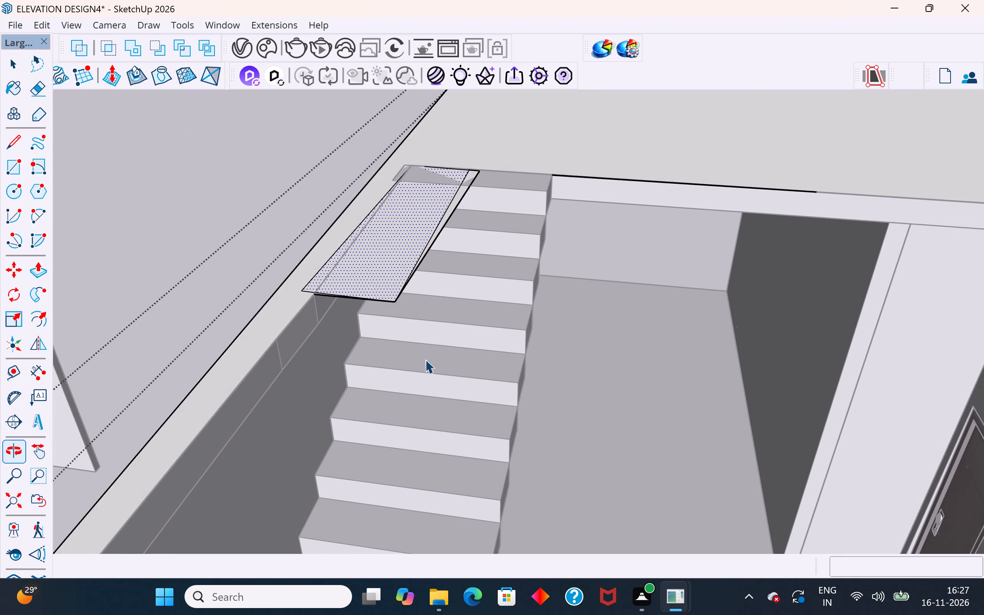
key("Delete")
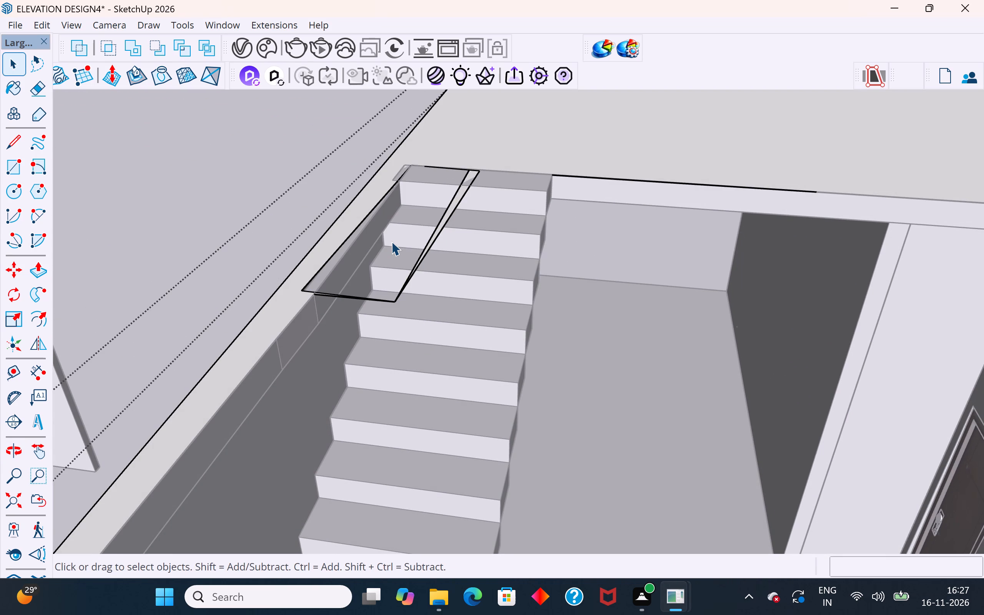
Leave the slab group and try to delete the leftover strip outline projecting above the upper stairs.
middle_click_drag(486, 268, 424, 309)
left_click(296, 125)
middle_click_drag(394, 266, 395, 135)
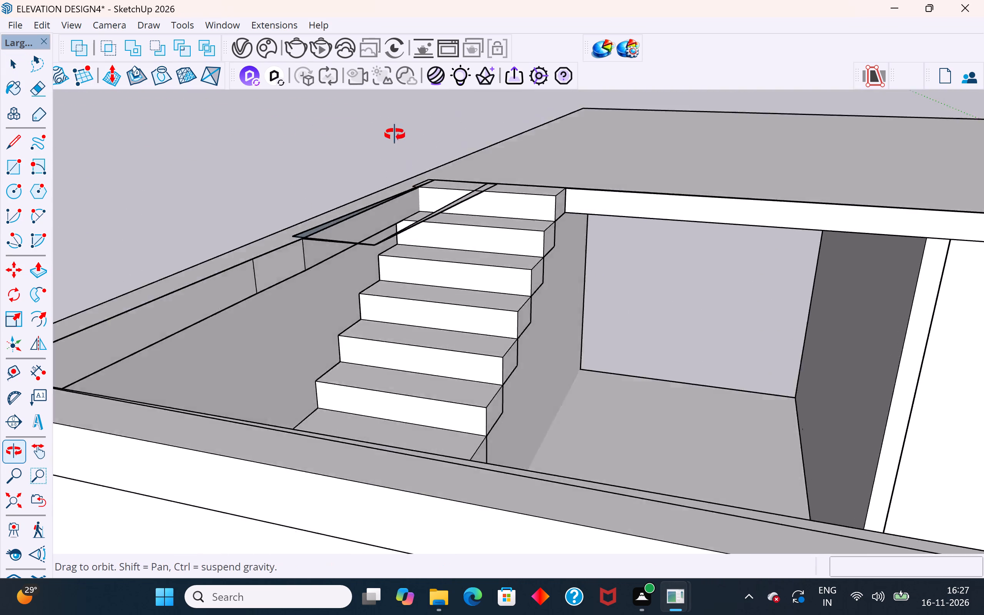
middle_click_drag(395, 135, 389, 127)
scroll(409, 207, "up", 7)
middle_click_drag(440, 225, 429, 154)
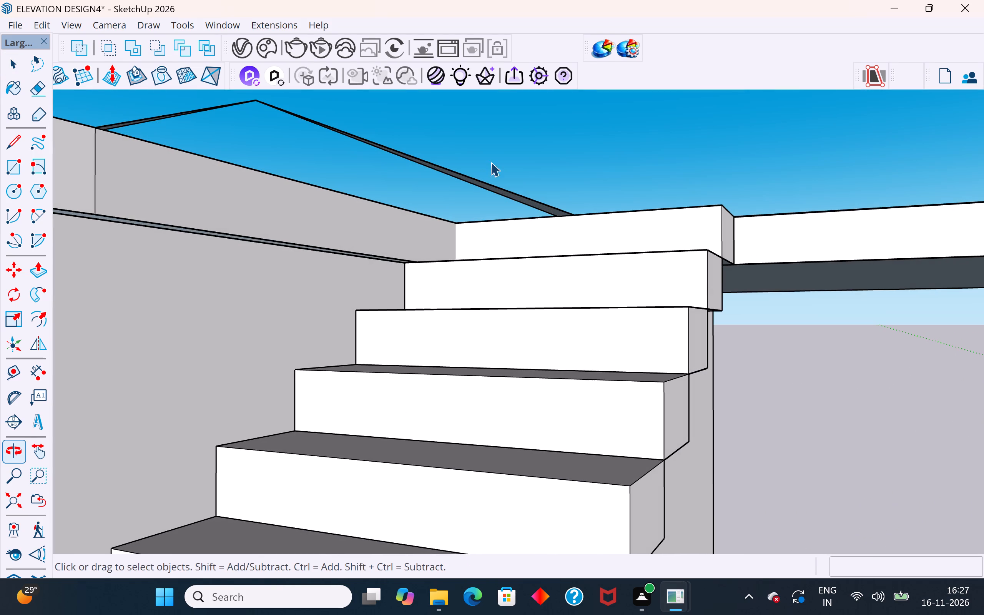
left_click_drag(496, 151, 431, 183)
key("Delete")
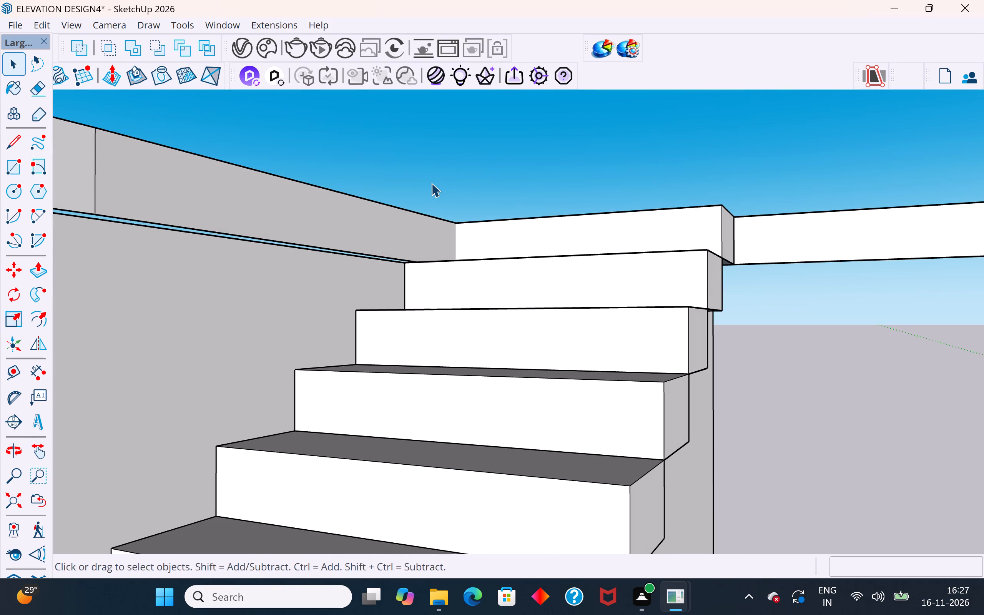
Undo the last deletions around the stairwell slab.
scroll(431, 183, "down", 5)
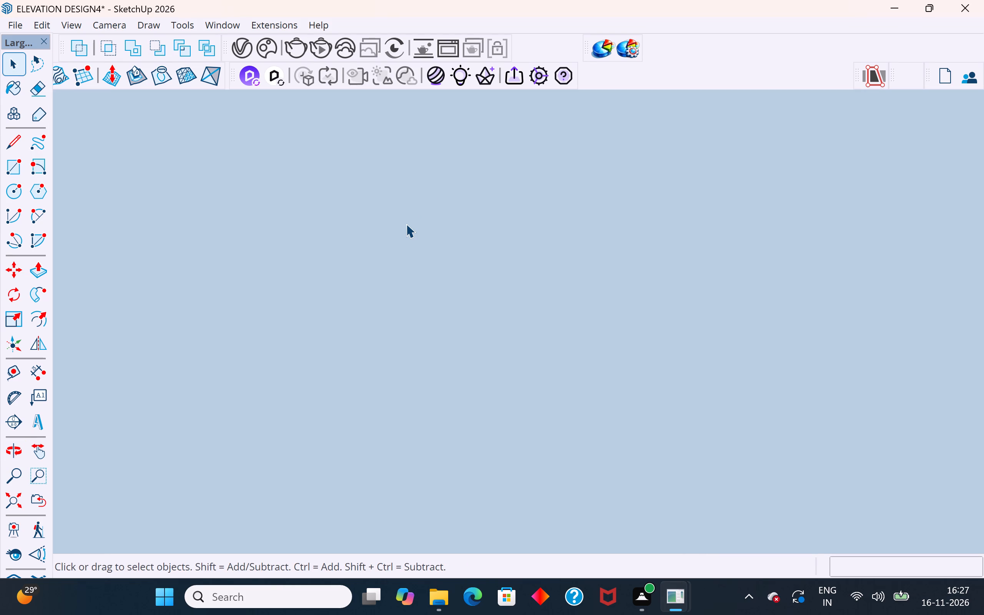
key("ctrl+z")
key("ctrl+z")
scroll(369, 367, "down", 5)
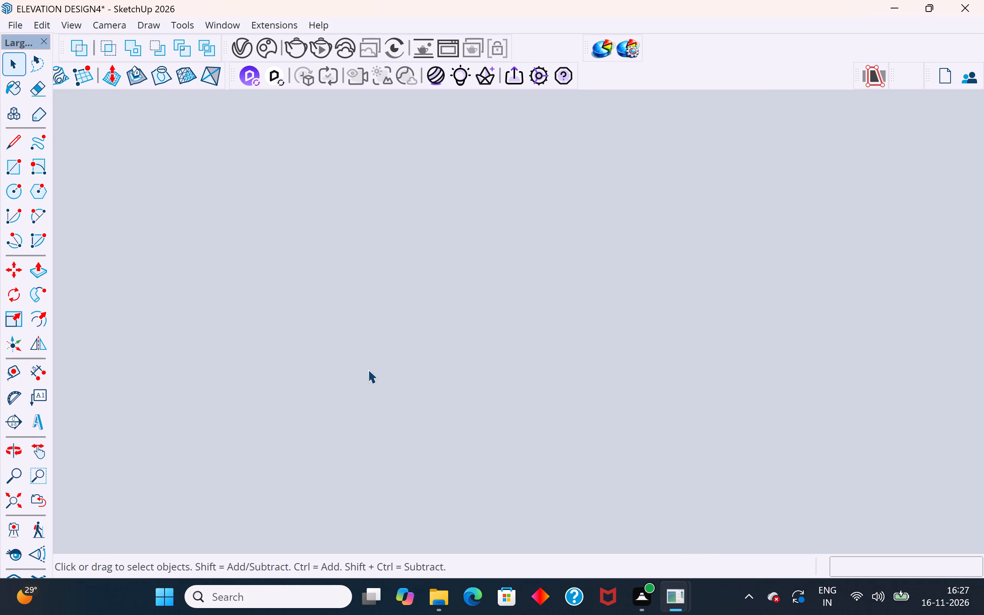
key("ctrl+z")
Bring the whole model back into view and, inside the slab group, delete the rectangle's face over the upper stairs.
left_click(18, 498)
left_click(608, 339)
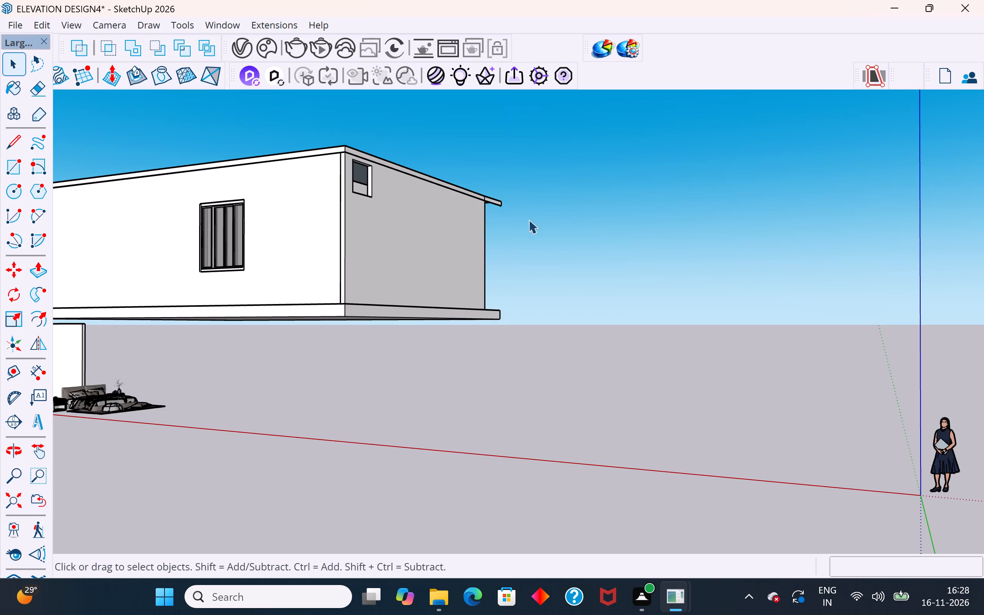
middle_click_drag(527, 216, 524, 377)
scroll(326, 336, "up", 5)
middle_click_drag(455, 295, 564, 269)
scroll(580, 258, "down", 3)
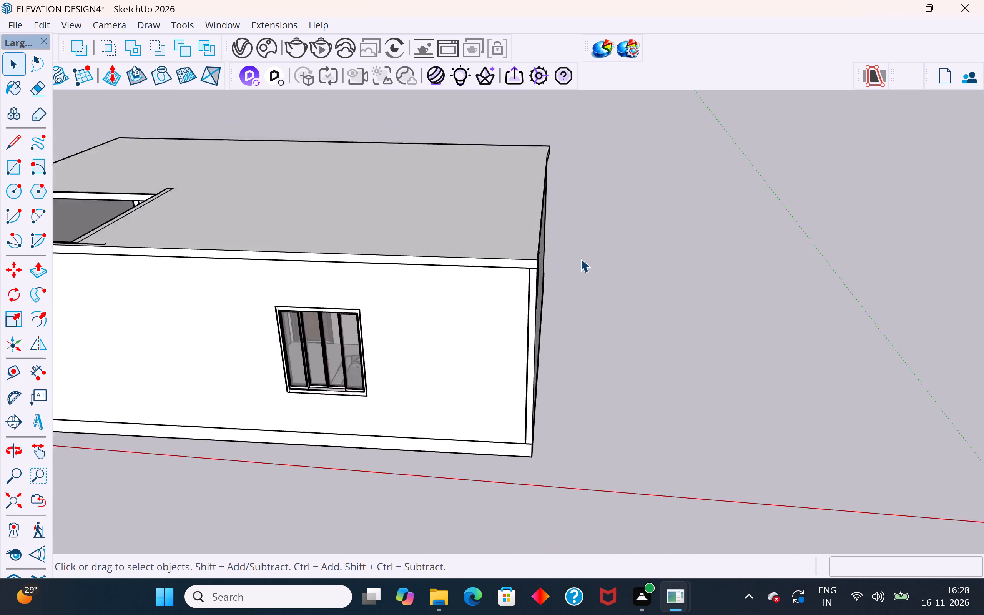
scroll(580, 258, "down", 3)
middle_click_drag(208, 251, 272, 365)
scroll(300, 306, "up", 3)
middle_click_drag(274, 271, 541, 171)
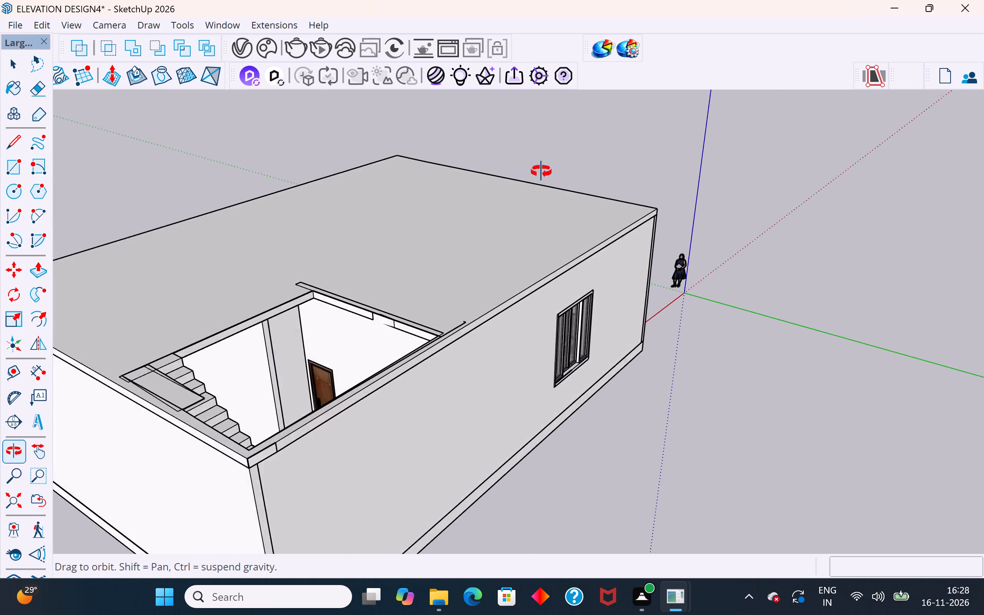
middle_click_drag(541, 171, 618, 156)
scroll(494, 324, "up", 6)
middle_click_drag(487, 346, 246, 477)
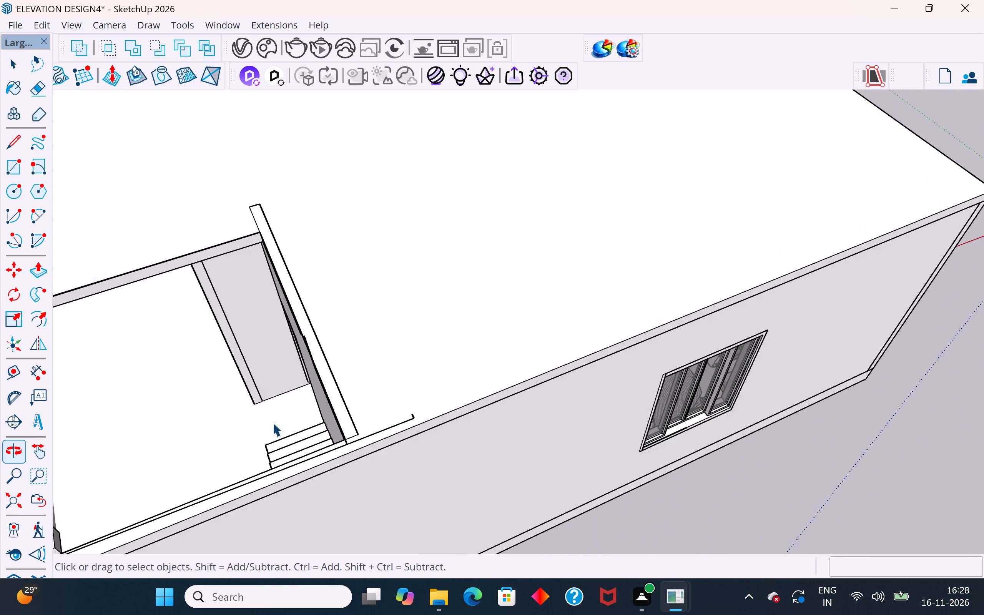
scroll(587, 252, "down", 5)
scroll(527, 351, "up", 1)
middle_click_drag(461, 393, 113, 379)
scroll(535, 332, "down", 4)
scroll(407, 168, "up", 9)
middle_click_drag(331, 163, 470, 173)
scroll(300, 220, "up", 7)
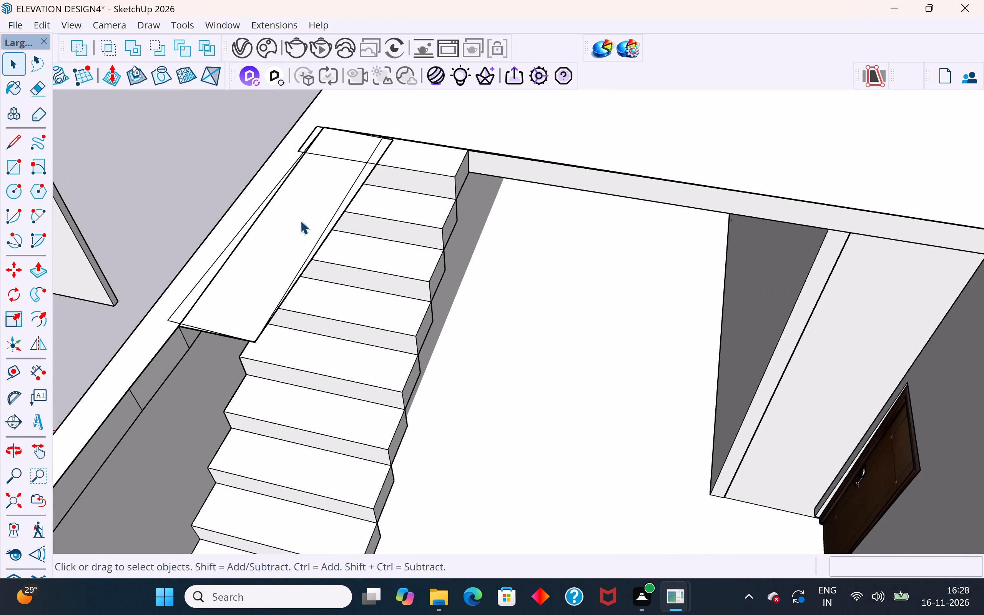
left_click(300, 220)
double_click(313, 224)
left_click(304, 233)
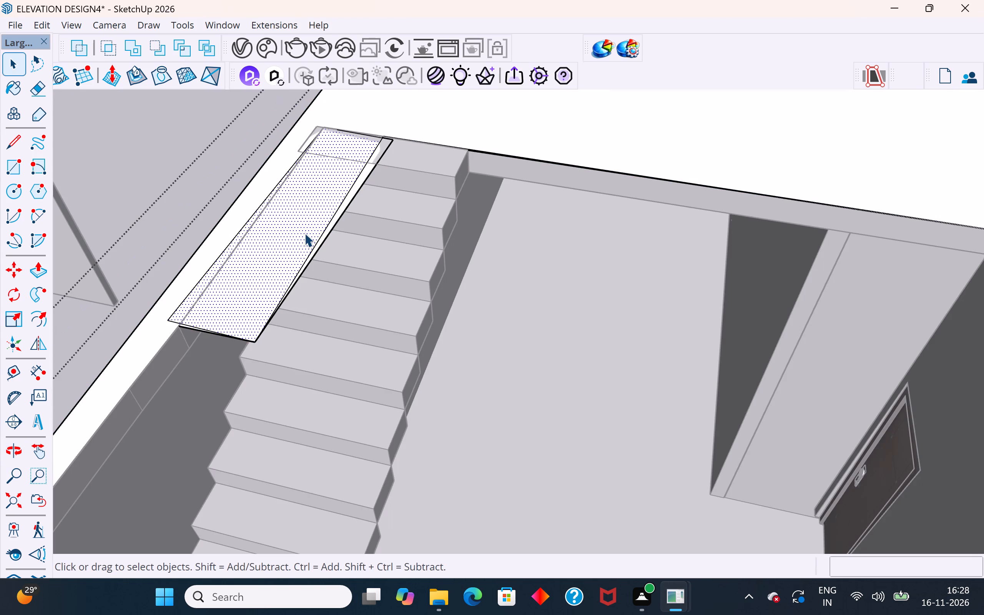
key("Delete")
Delete the two long leftover edges running diagonally above the upper stairs.
left_click(317, 244)
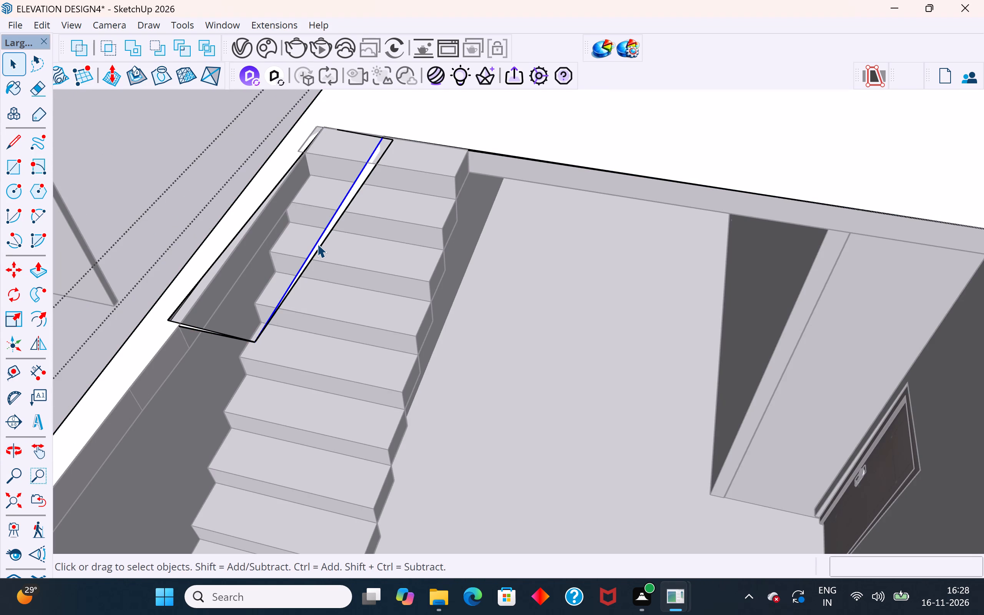
key("Delete")
left_click(328, 234)
key("Delete")
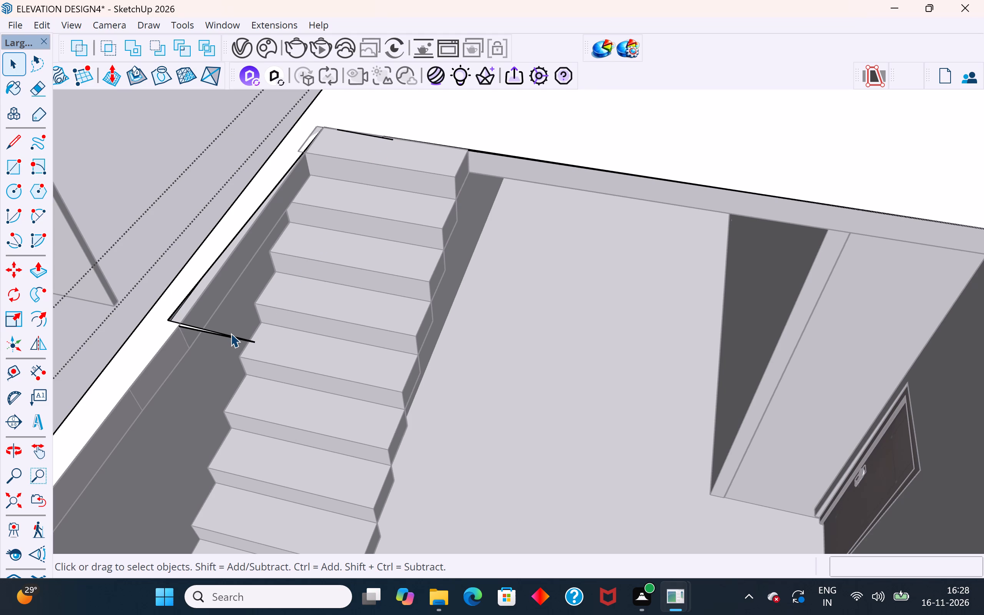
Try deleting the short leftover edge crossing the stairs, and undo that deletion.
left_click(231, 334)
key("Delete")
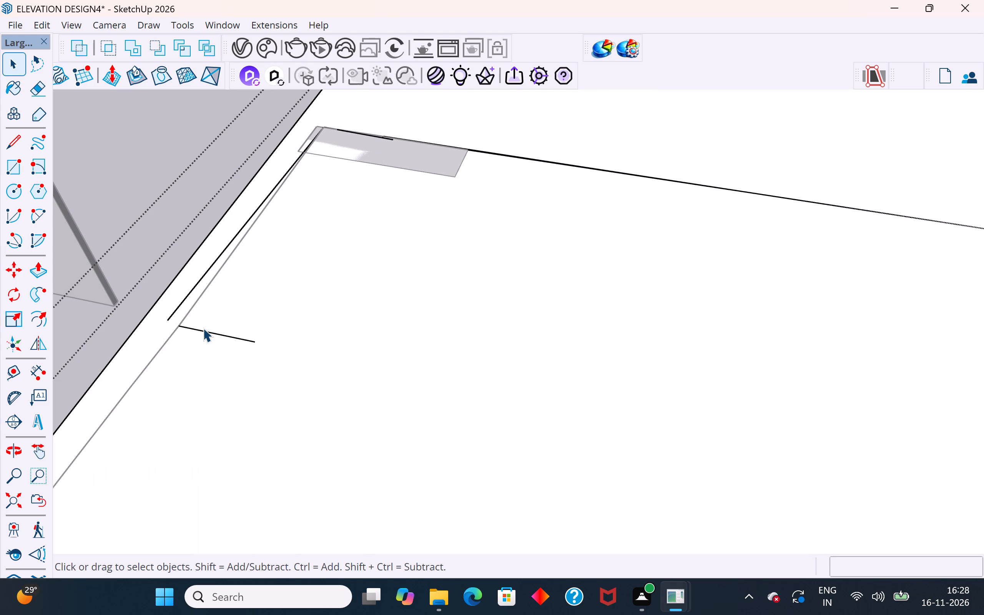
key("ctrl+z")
Draw a line about 5' 2 7/8" along the wall-side edge of the stairwell opening, up to its corner at the top step.
scroll(188, 331, "up", 2)
middle_click_drag(187, 324, 235, 239)
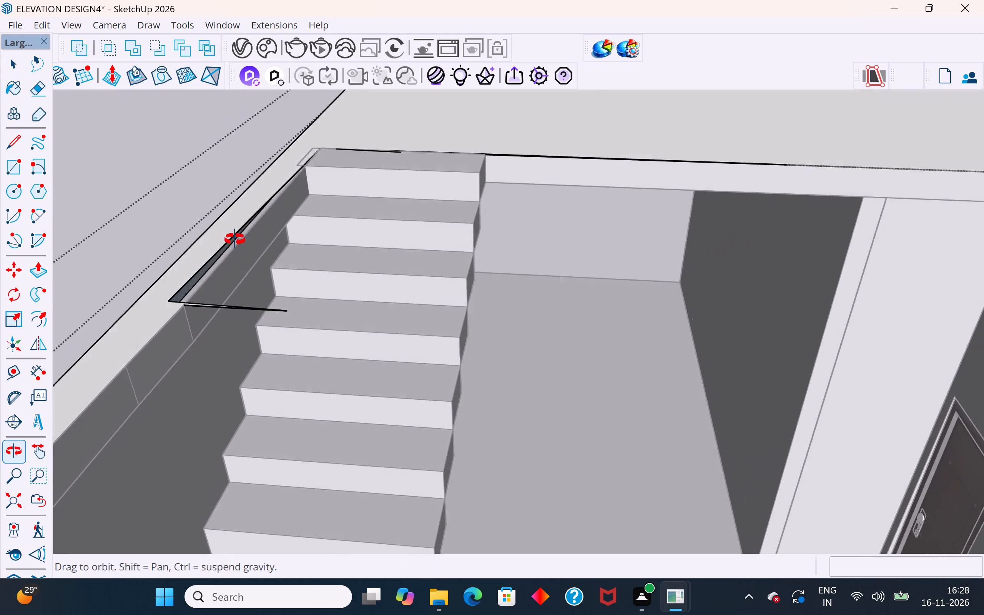
middle_click_drag(235, 239, 234, 262)
left_click(8, 137)
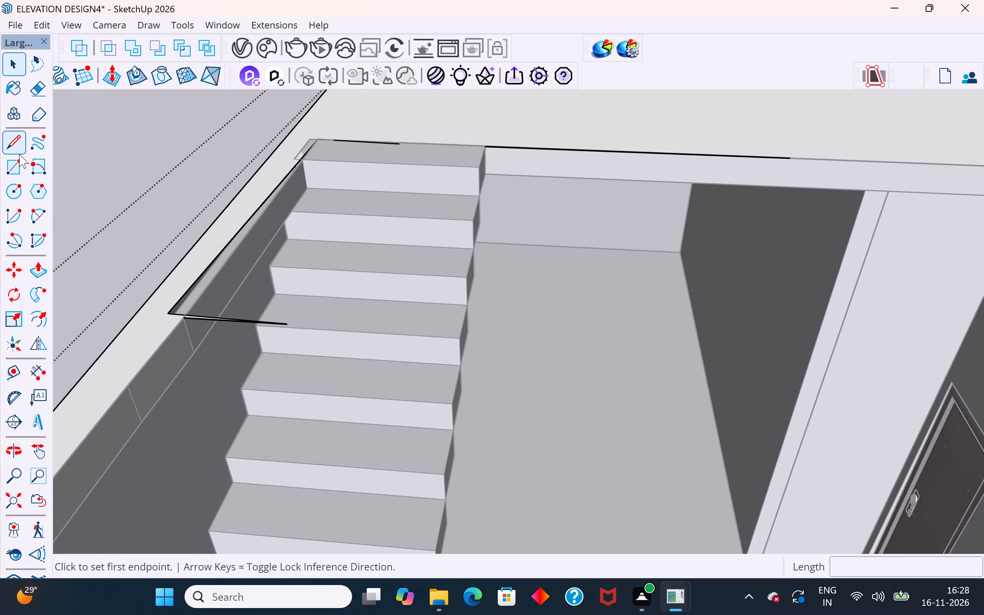
left_click(185, 316)
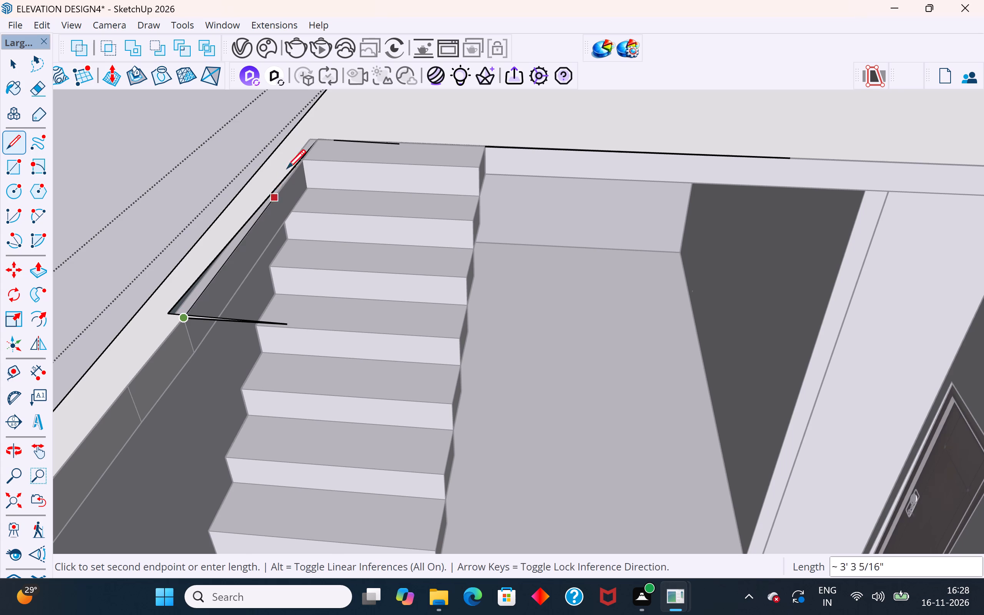
left_click(320, 141)
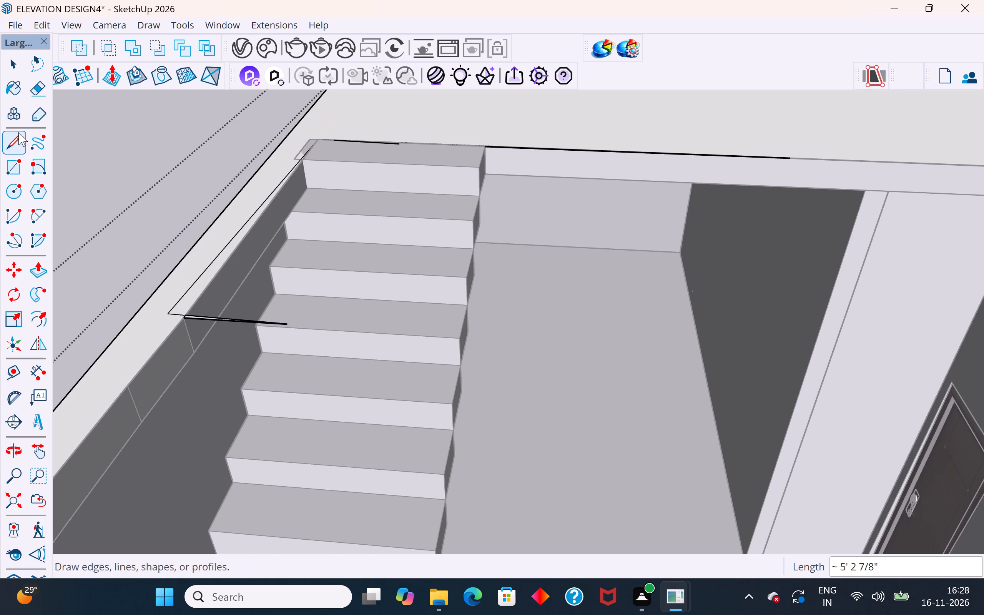
Delete the thin sliver face crossing the stairs together with its bounding edges.
left_click(20, 73)
left_click(120, 161)
left_click(214, 318)
scroll(214, 318, "up", 17)
double_click(170, 298)
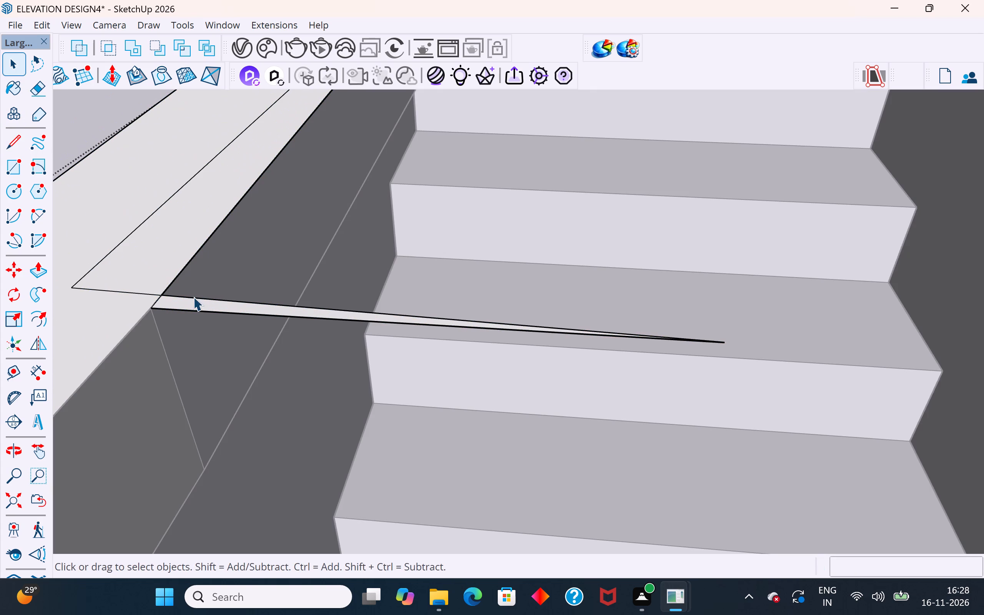
left_click_drag(193, 297, 193, 301)
double_click(189, 303)
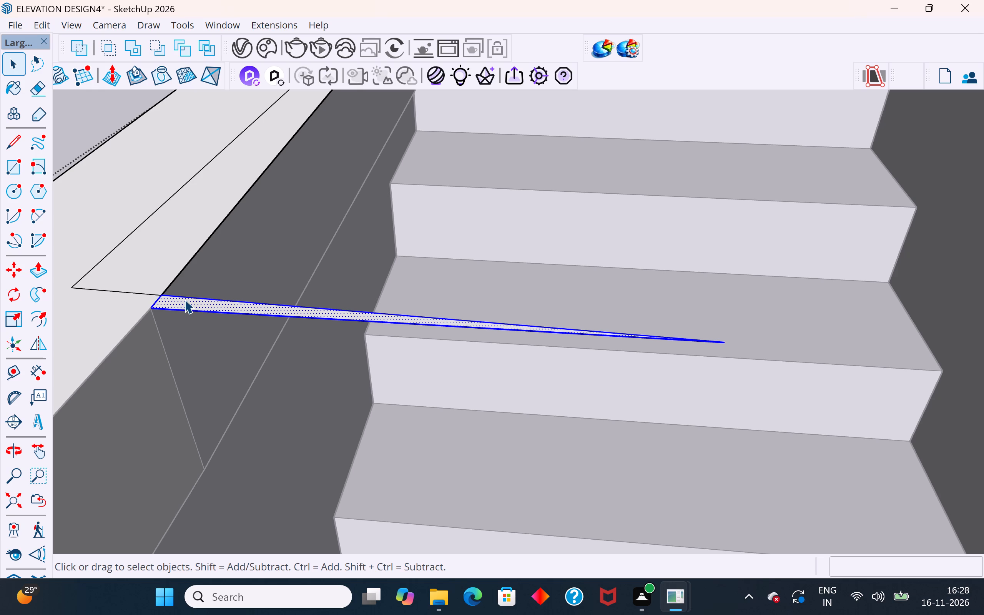
key("Delete")
Draw a rectangle about 12' 6" by 10' 10 11/16" on the slab face over the covered stairwell opening.
left_click(270, 299)
double_click(316, 300)
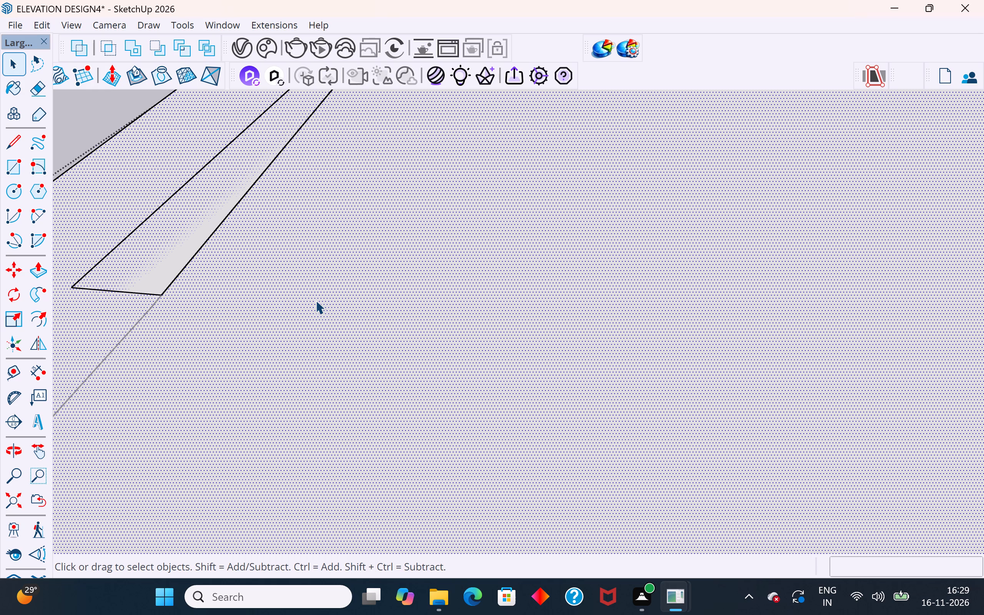
scroll(316, 300, "down", 12)
left_click(186, 210)
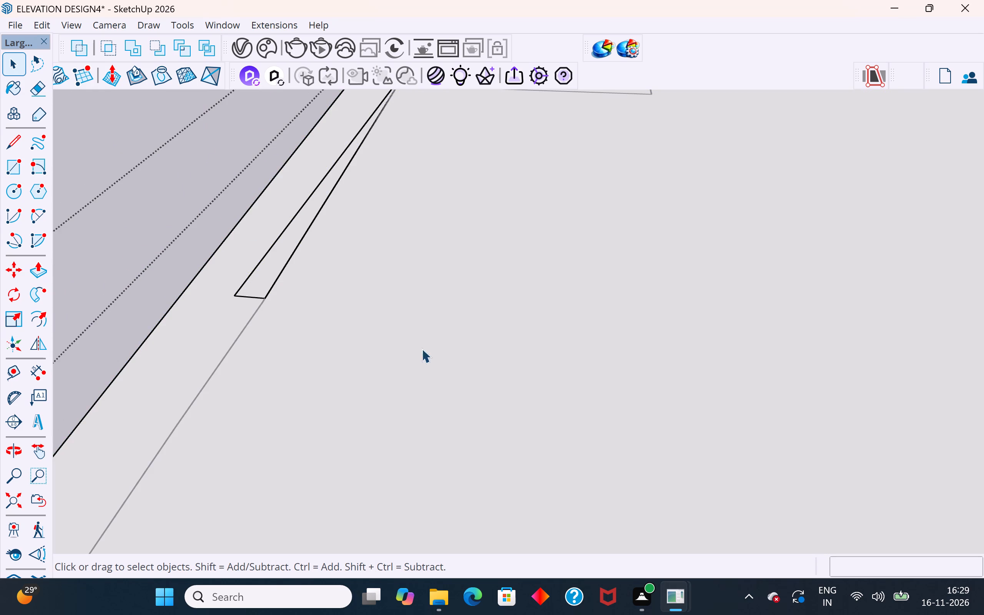
scroll(411, 352, "down", 13)
middle_click_drag(562, 276, 573, 421)
triple_click(659, 364)
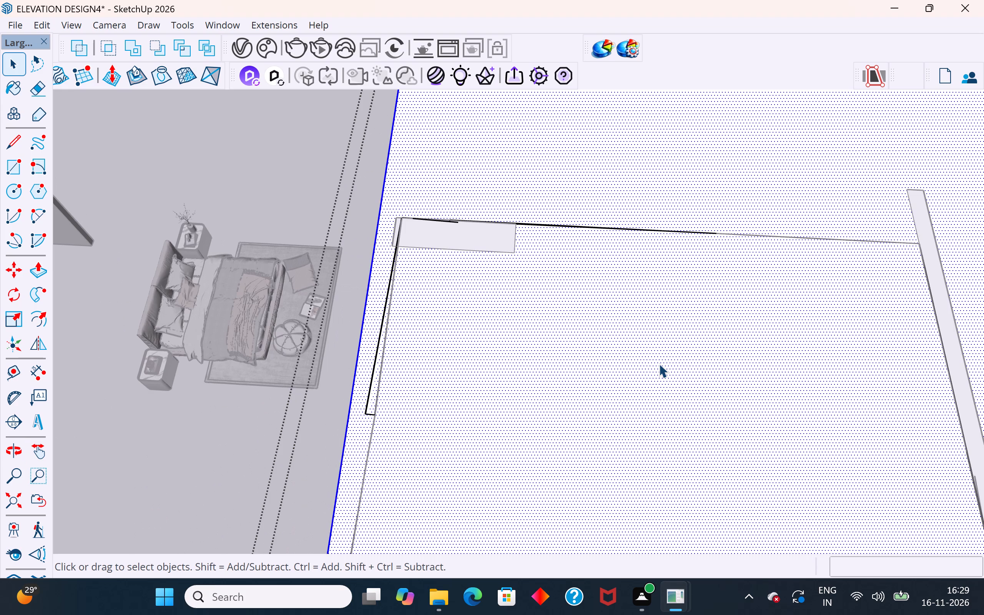
left_click(19, 173)
scroll(968, 335, "down", 3)
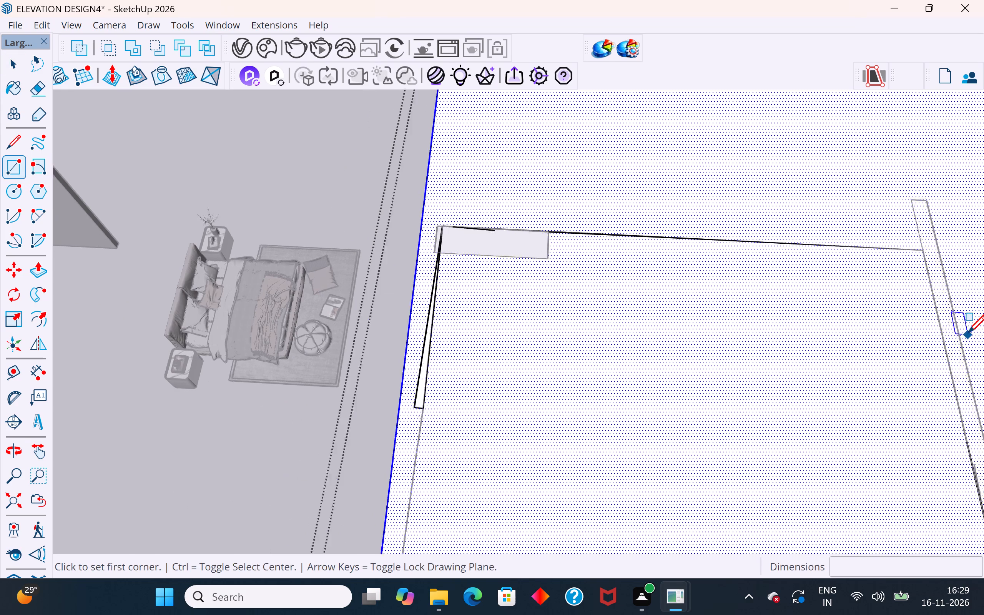
scroll(968, 335, "down", 1)
left_click(931, 272)
scroll(931, 272, "down", 6)
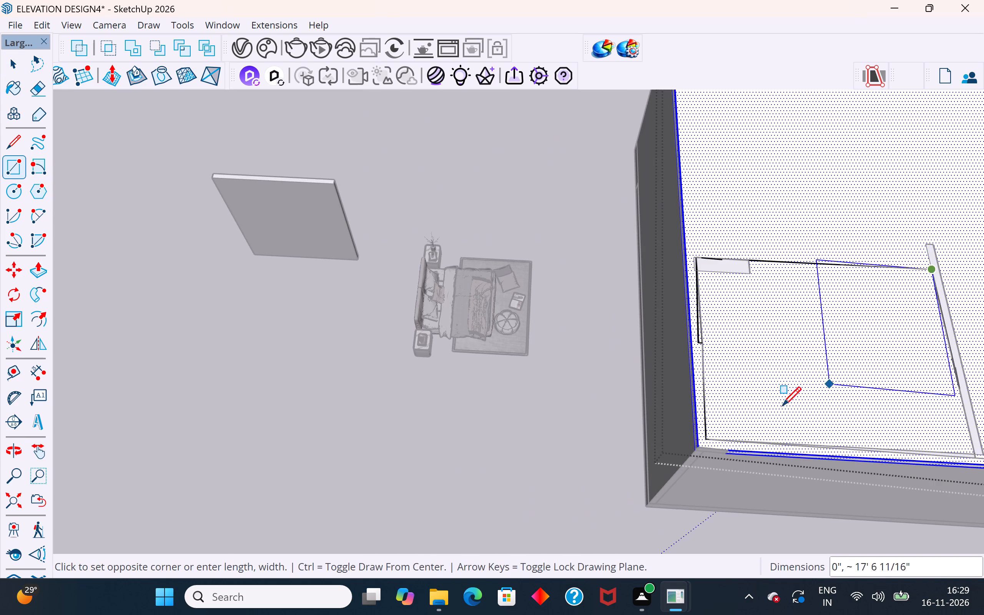
left_click(709, 438)
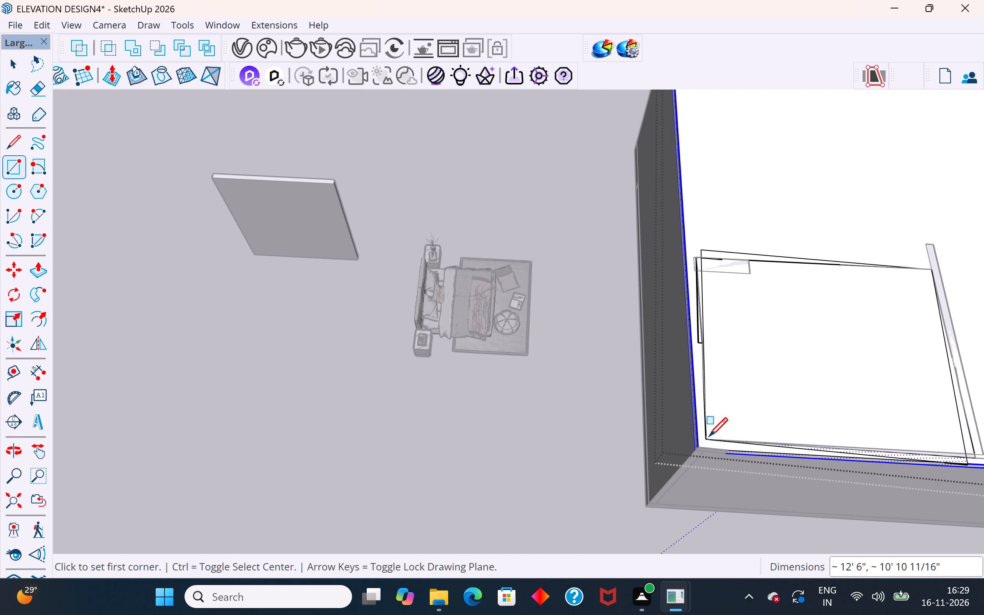
Undo the rectangle drawn over the covered stairwell opening, along with the edits just before it.
left_click(17, 63)
left_click(185, 266)
left_click(754, 353)
double_click(801, 349)
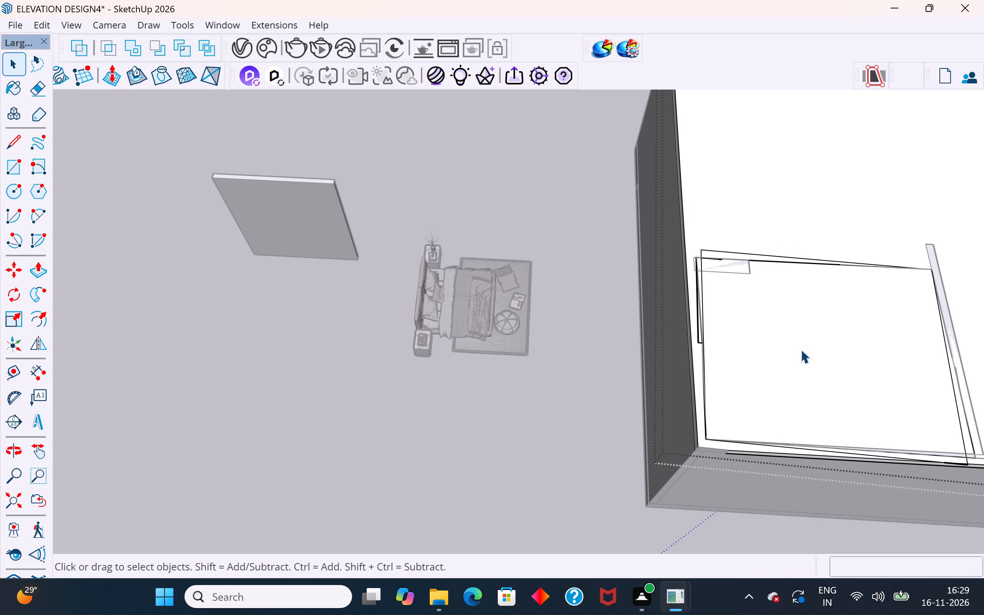
left_click(839, 332)
left_click(841, 331)
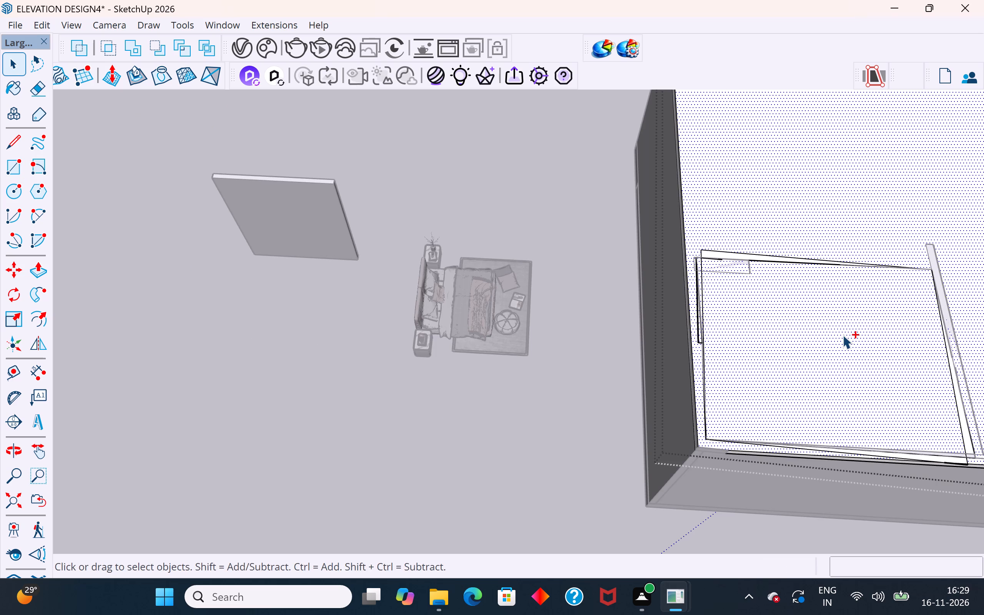
key("ctrl+z")
key("ctrl+z")
key("ctrl+z")
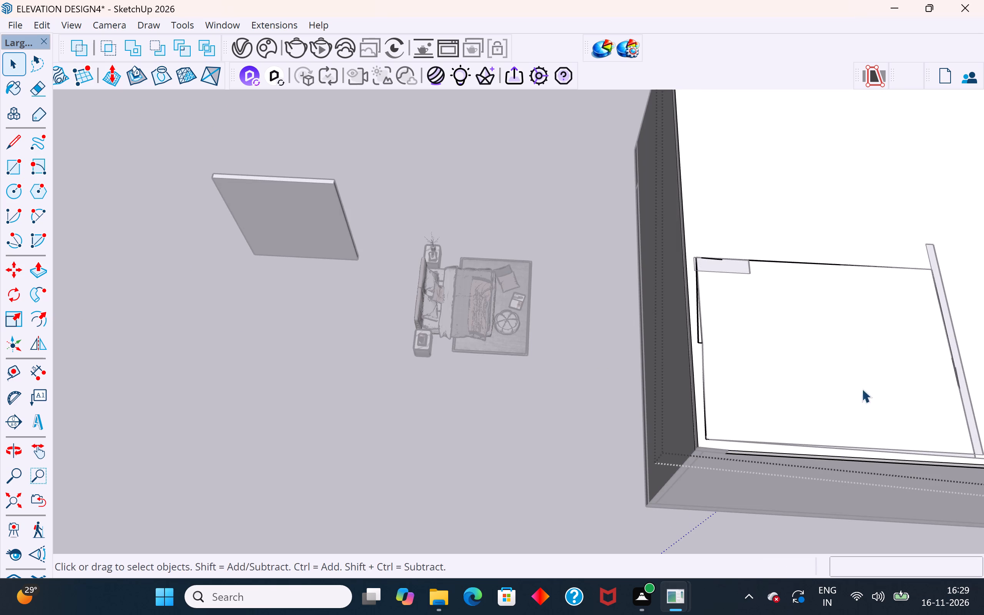
scroll(329, 298, "down", 4)
left_click(410, 417)
middle_click_drag(727, 429, 627, 206)
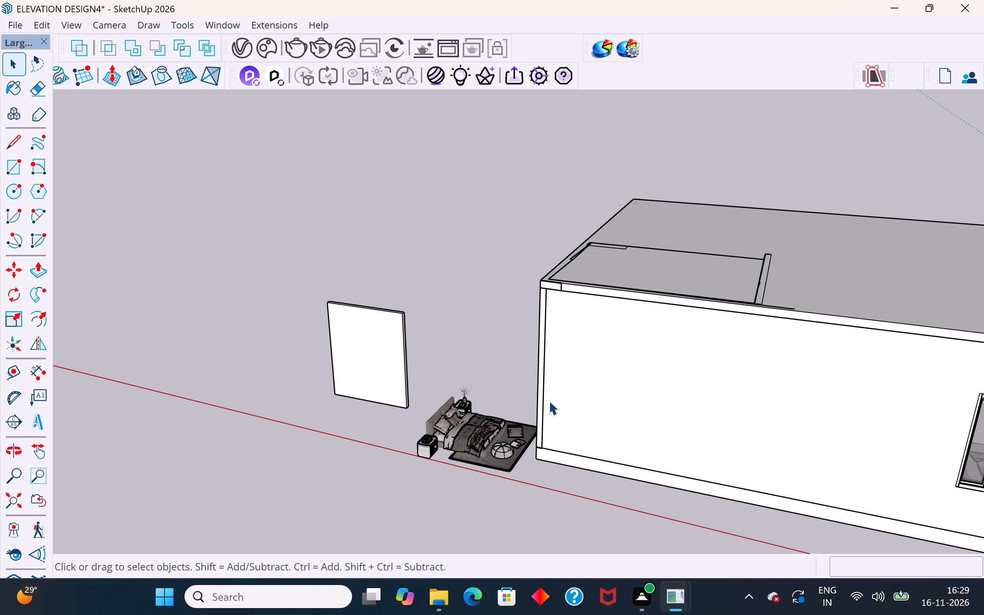
key("ctrl+z")
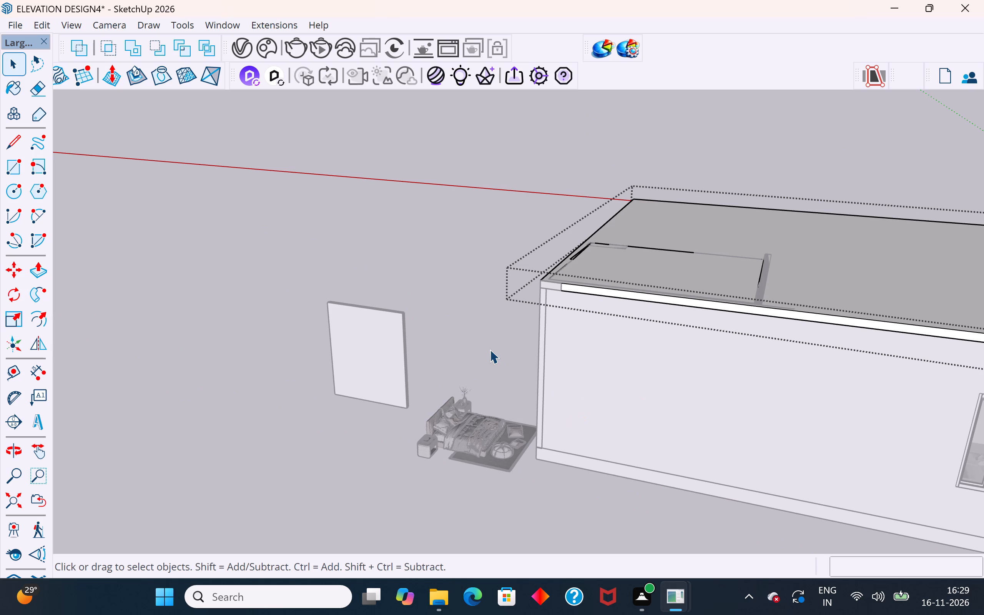
Examine the slab face over the stairs to check whether the opening outline can be selected as a separate face.
key("grave")
key("Escape")
left_click(517, 306)
scroll(752, 293, "up", 4)
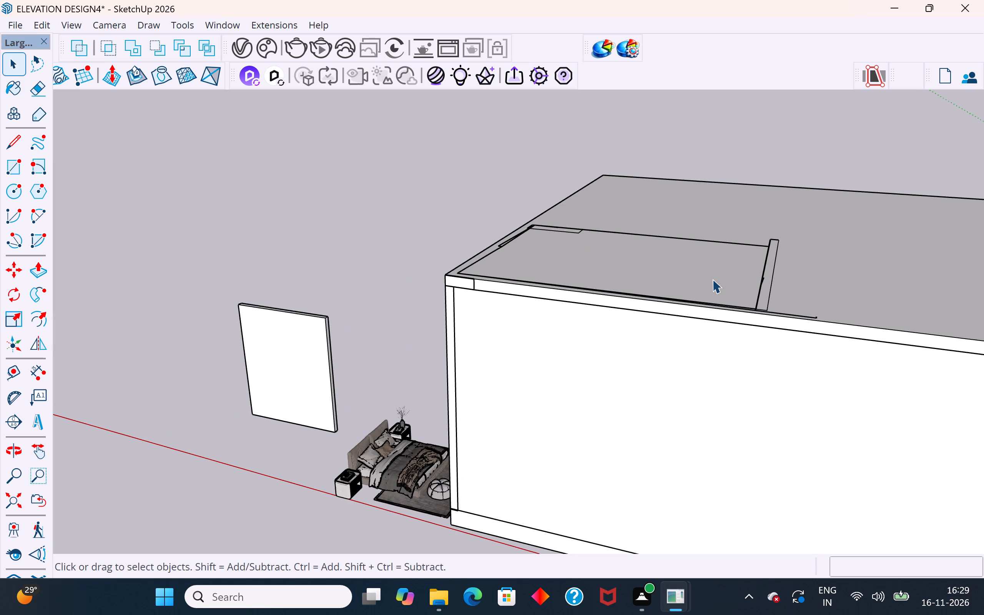
left_click(712, 279)
middle_click_drag(742, 286, 699, 338)
double_click(735, 288)
left_click(741, 293)
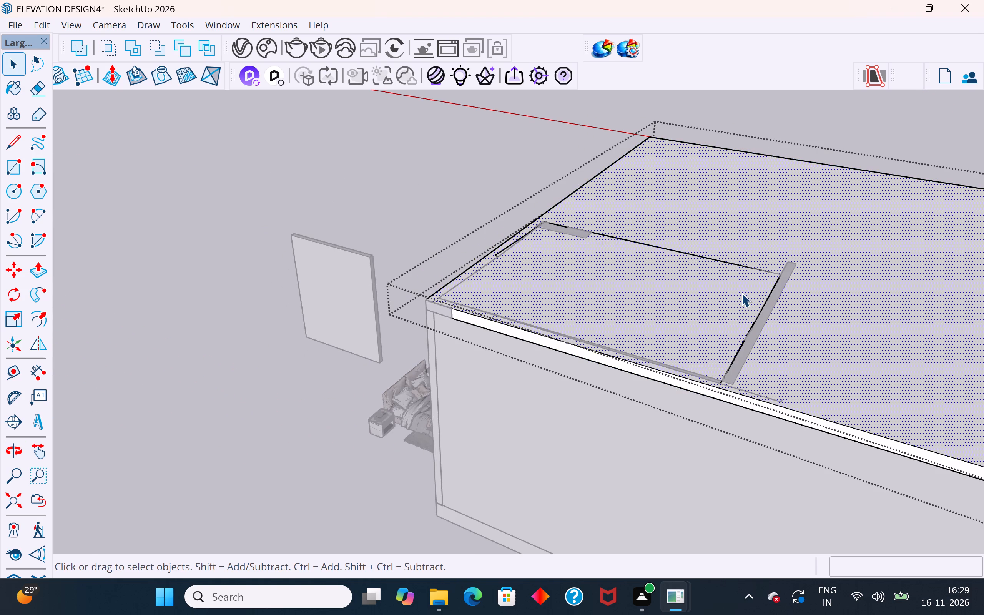
double_click(745, 293)
double_click(716, 306)
left_click(716, 306)
left_click(322, 404)
middle_click_drag(683, 355, 411, 346)
scroll(397, 432, "up", 4)
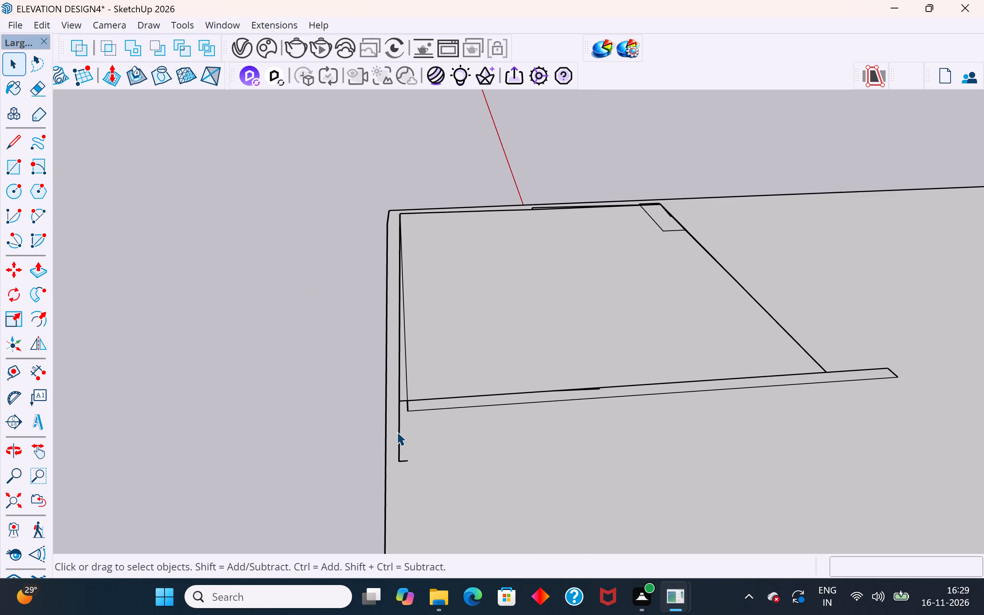
left_click(397, 432)
double_click(421, 408)
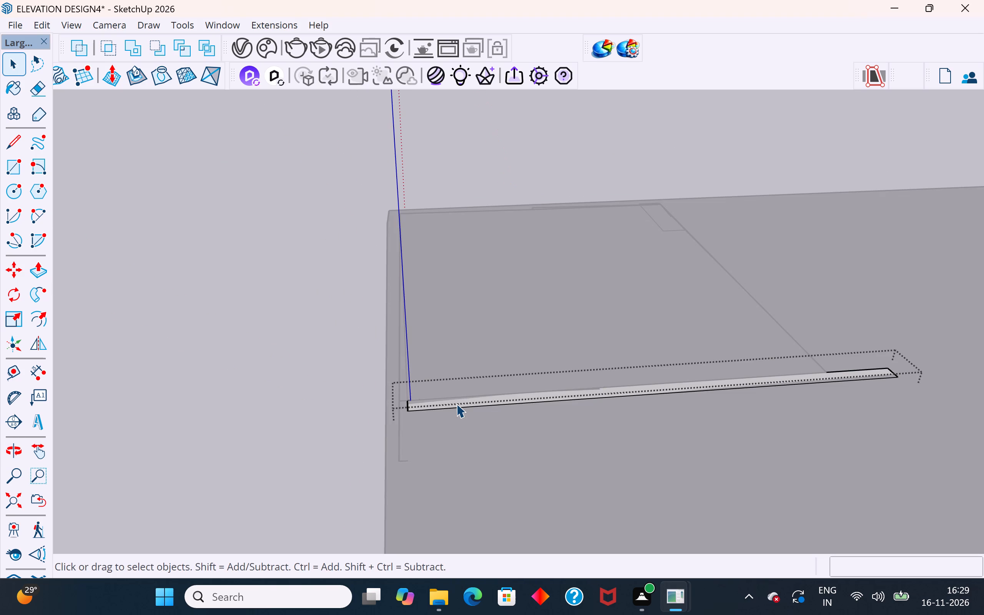
middle_click_drag(516, 429, 519, 519)
left_click(625, 119)
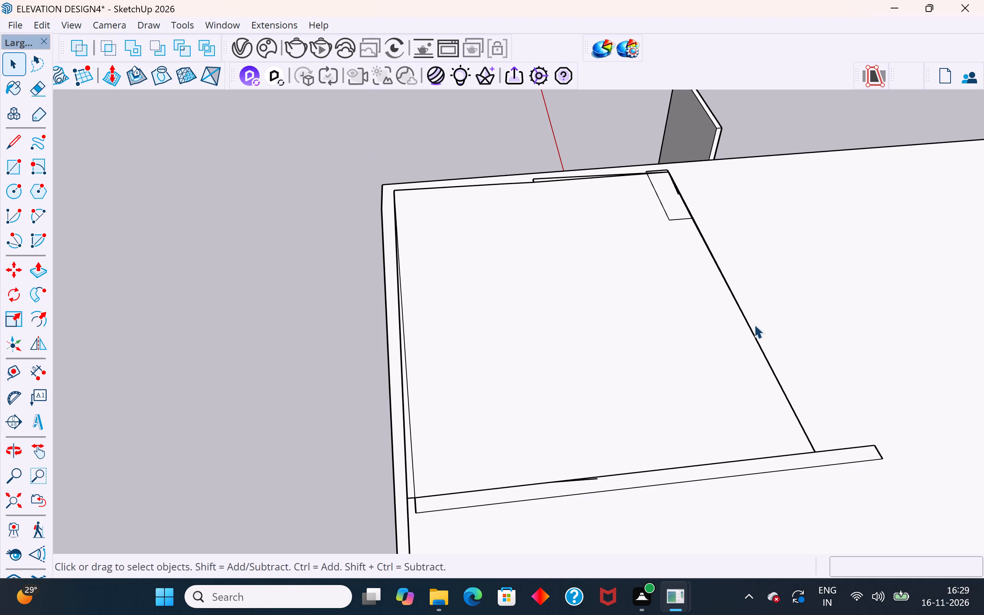
double_click(691, 345)
double_click(691, 345)
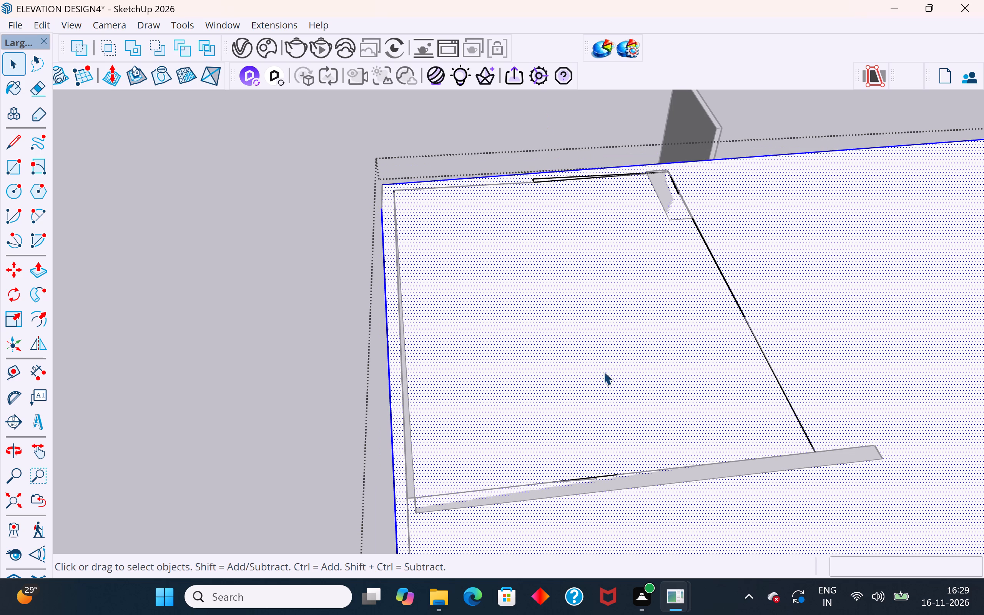
double_click(578, 352)
Keep undoing the earlier slab edits back to the state with the stairwell opening uncovered.
key("ctrl+z")
key("ctrl+z")
key("ctrl+z")
key("ctrl+z")
key("ctrl+z")
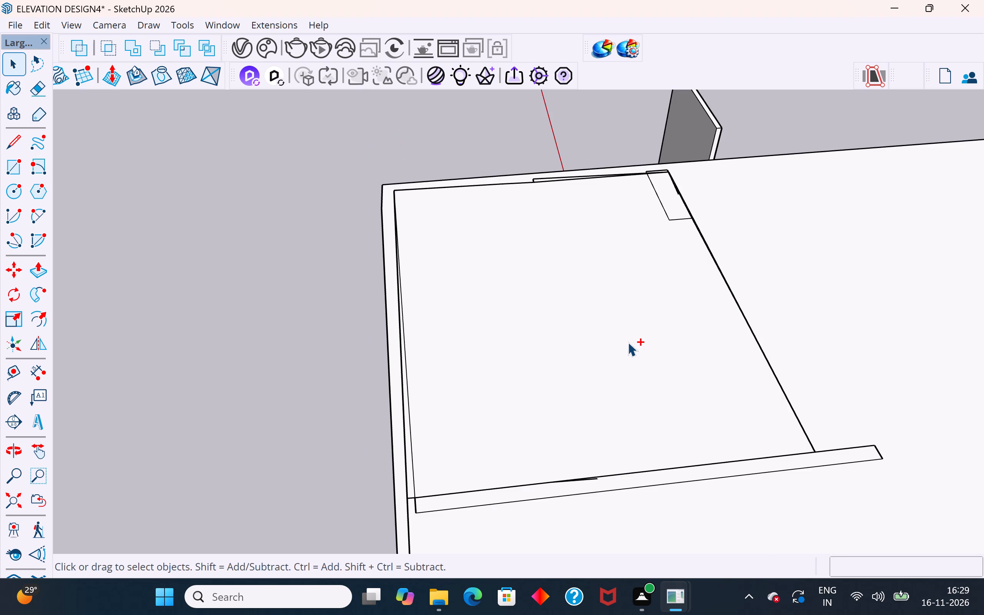
key("ctrl+z")
key("ctrl+z")
left_click(521, 136)
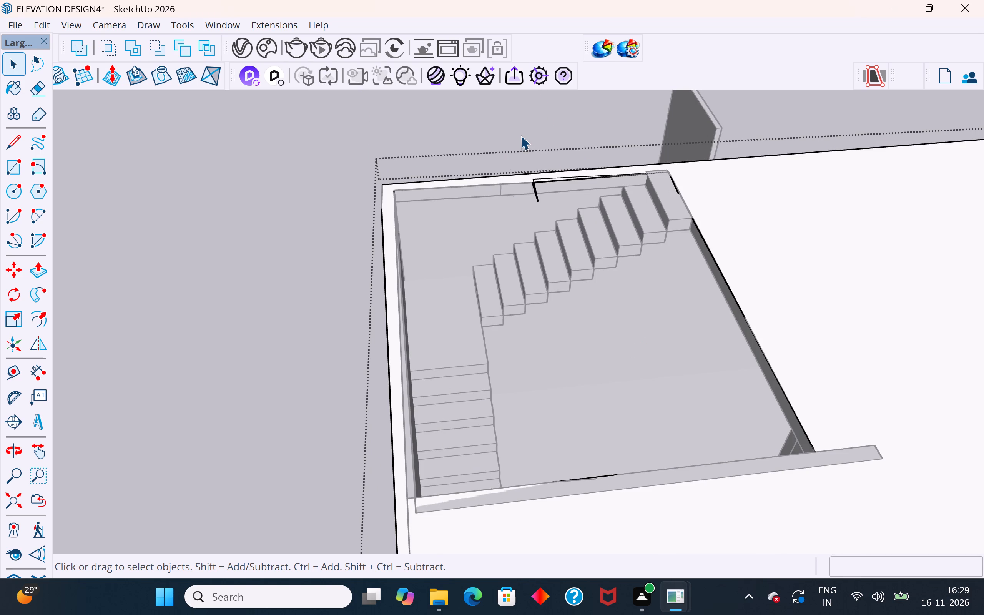
In the slab group, draw a short line across the wall-side end of the thin sliver, separating it from the slab border.
scroll(521, 136, "up", 5)
scroll(529, 357, "down", 2)
middle_click_drag(555, 404, 578, 351)
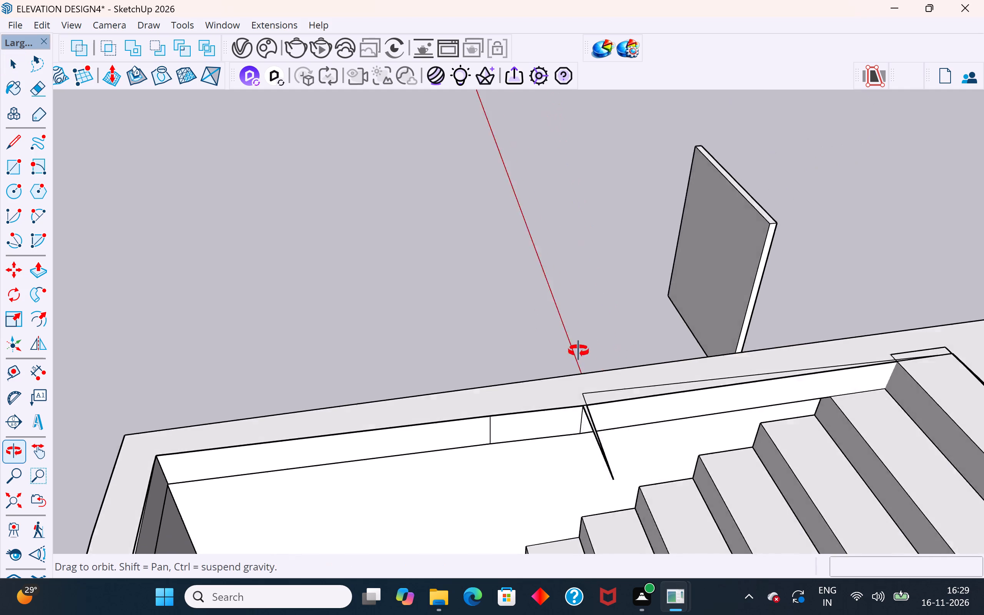
middle_click_drag(578, 351, 409, 228)
scroll(391, 239, "up", 1)
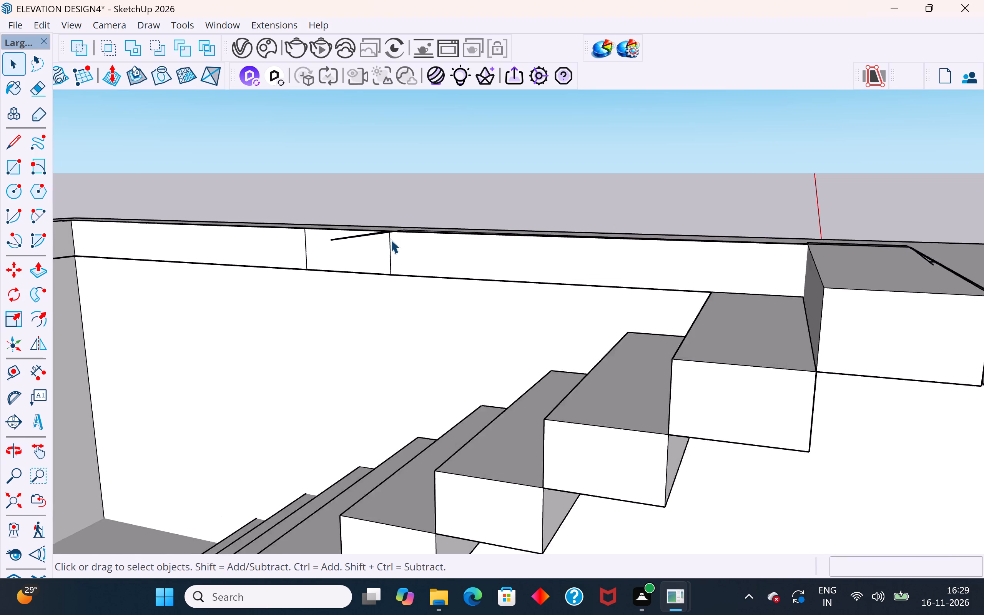
scroll(391, 239, "up", 6)
middle_click_drag(374, 260, 398, 448)
scroll(372, 330, "up", 4)
scroll(399, 278, "up", 4)
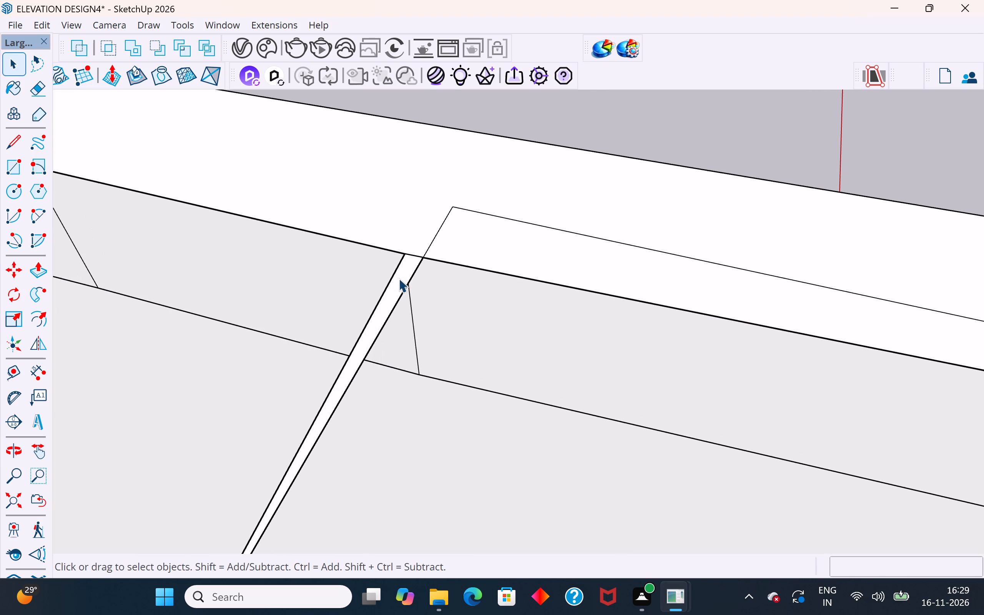
left_click(399, 278)
double_click(403, 278)
left_click(411, 261)
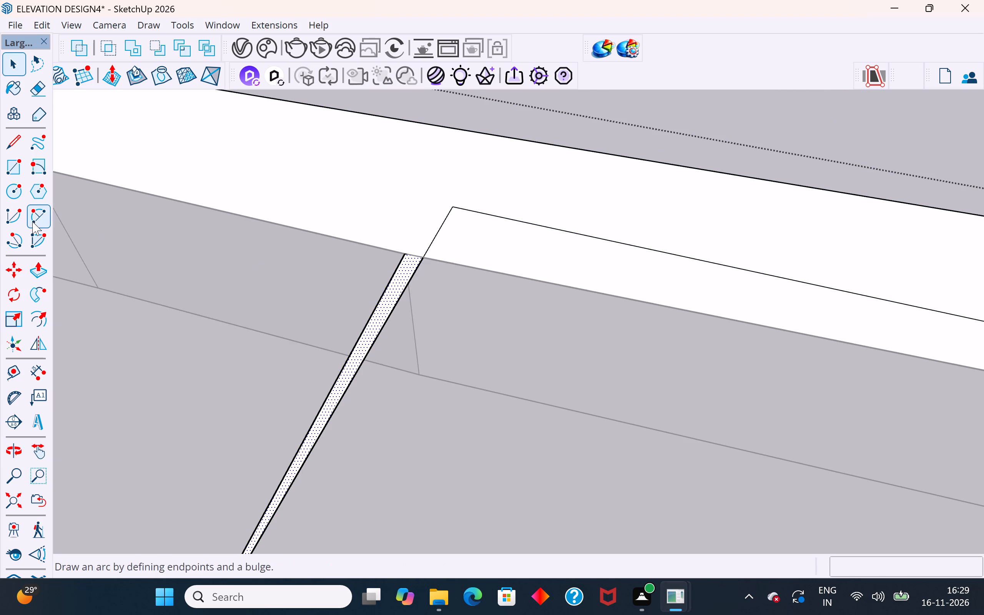
left_click(19, 139)
left_click(403, 258)
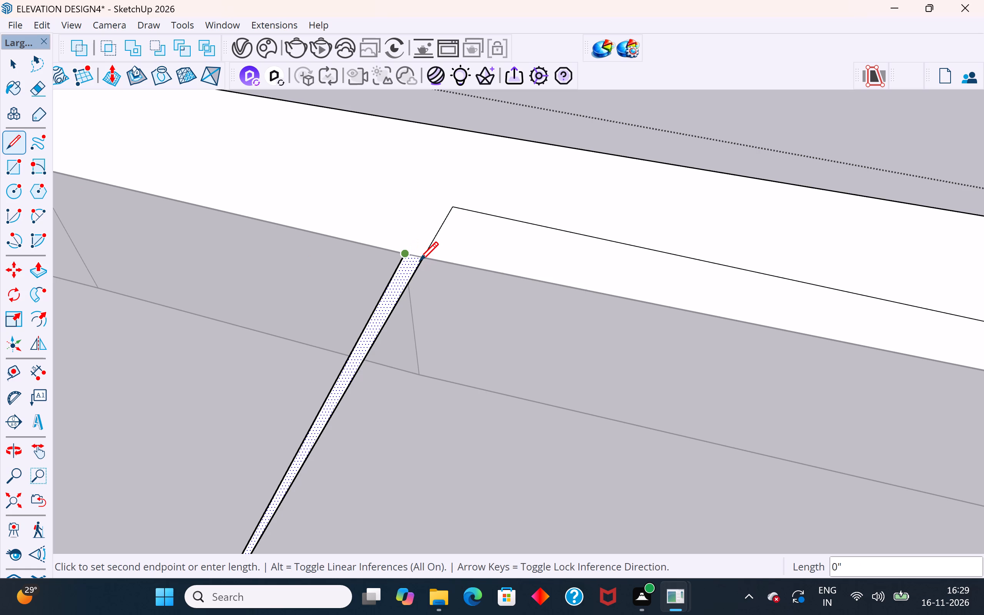
left_click(425, 262)
left_click(11, 57)
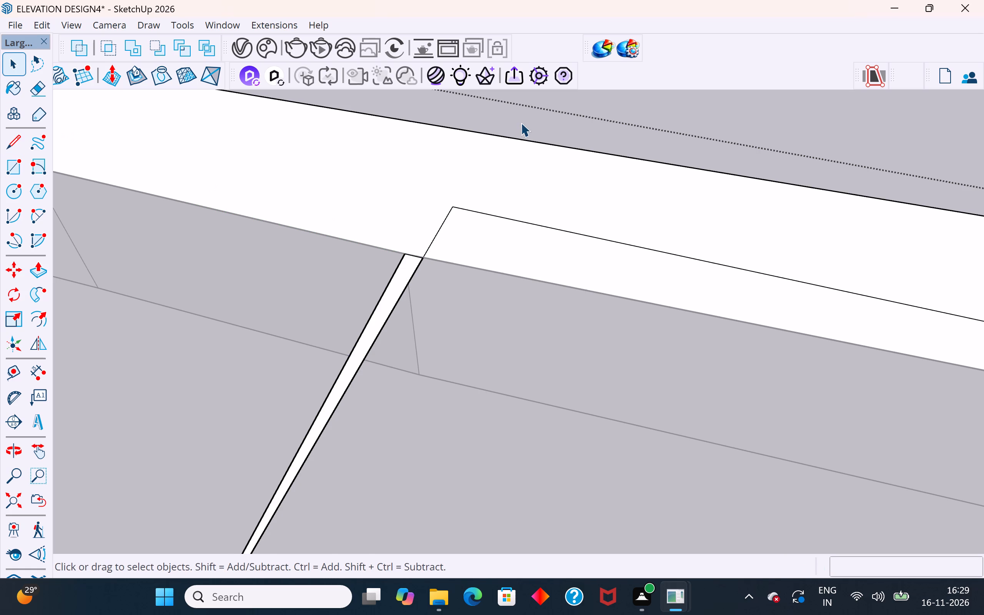
Delete the thin sliver face crossing the stairs together with its two long edges.
left_click(521, 123)
left_click(386, 287)
left_click(396, 293)
key("Delete")
left_click(386, 290)
key("Delete")
left_click(395, 303)
key("Delete")
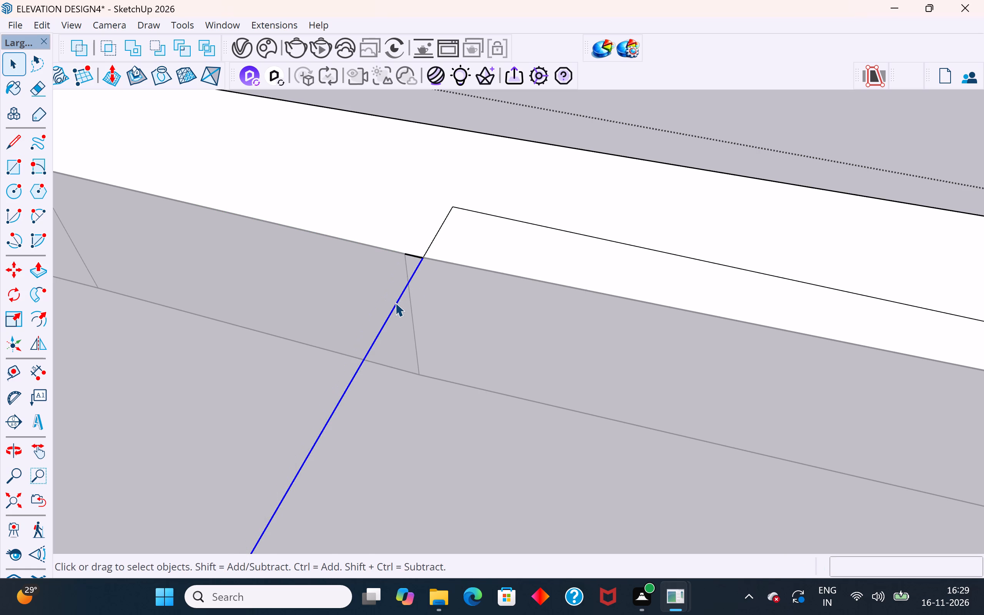
Delete the tiny leftover face and its short edges where the sliver met the slab's opening edge.
scroll(415, 256, "up", 5)
scroll(415, 256, "down", 3)
scroll(415, 256, "up", 12)
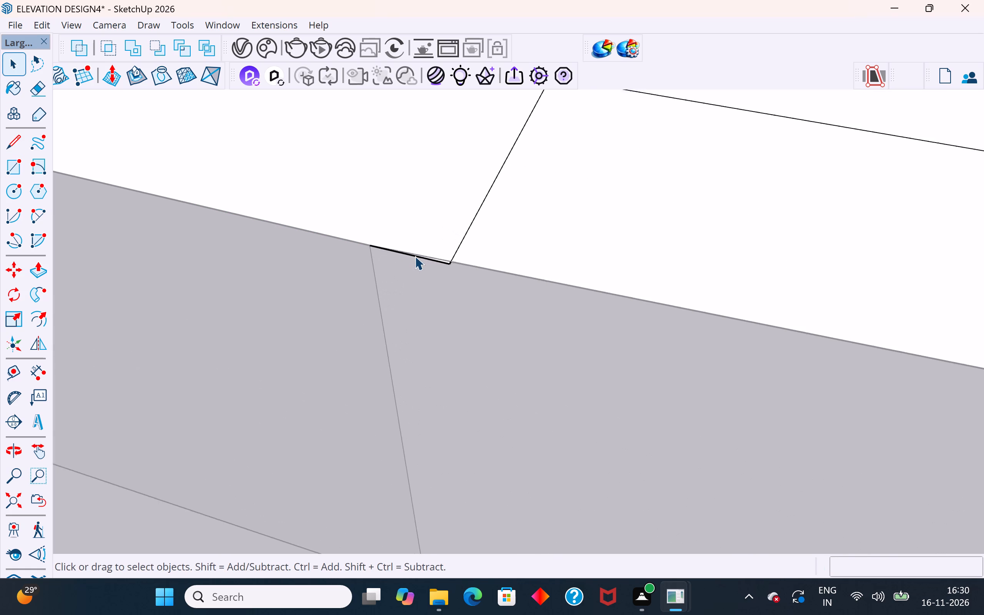
scroll(415, 256, "up", 13)
left_click(495, 281)
key("Delete")
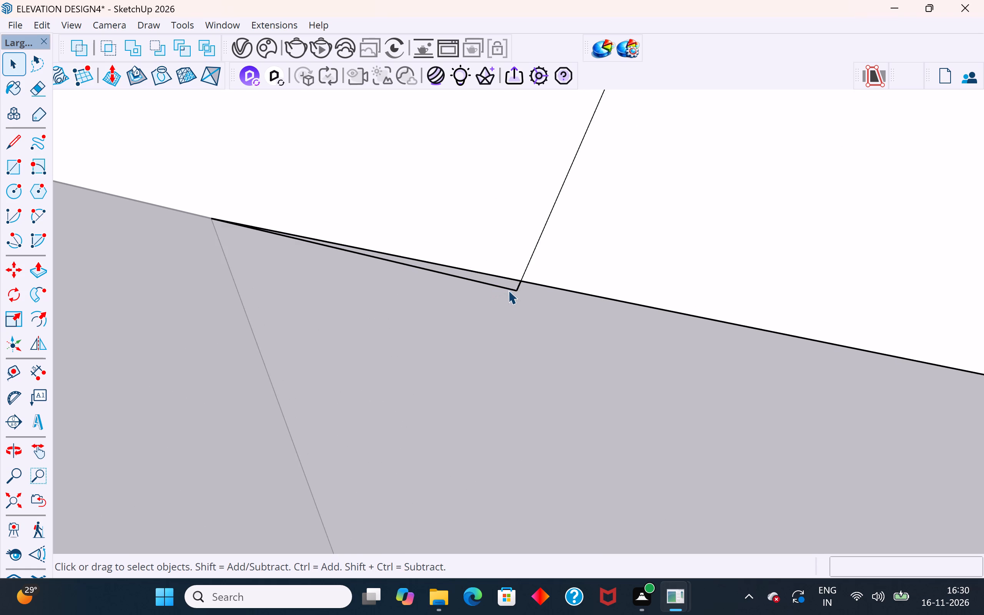
left_click(512, 288)
key("Delete")
left_click(517, 284)
key("Delete")
Delete the leftover short edge and the long edge parallel to the opening on the wall-side slab border.
scroll(561, 314, "down", 2)
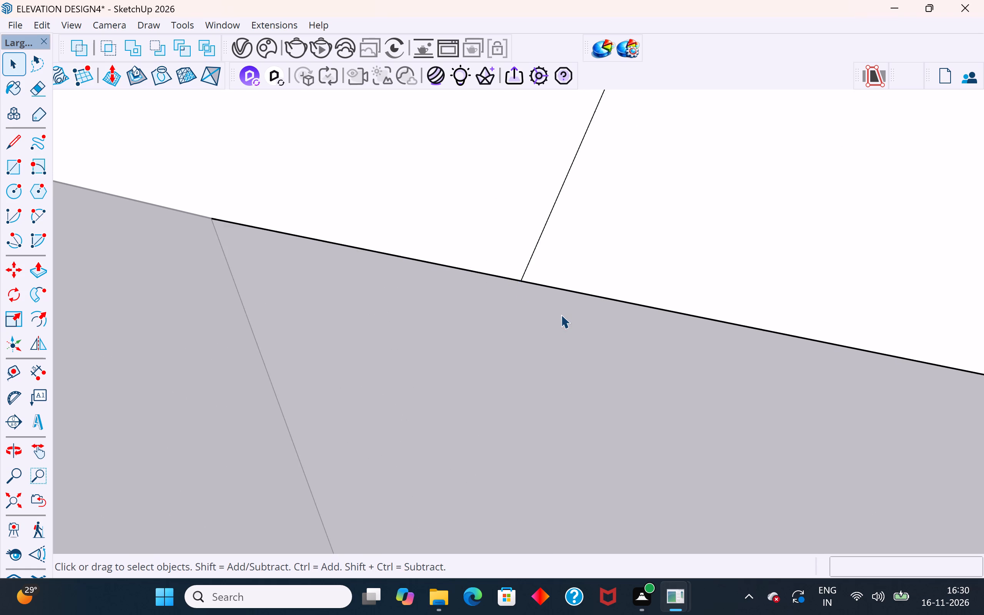
scroll(561, 314, "down", 12)
left_click(572, 263)
left_click(572, 254)
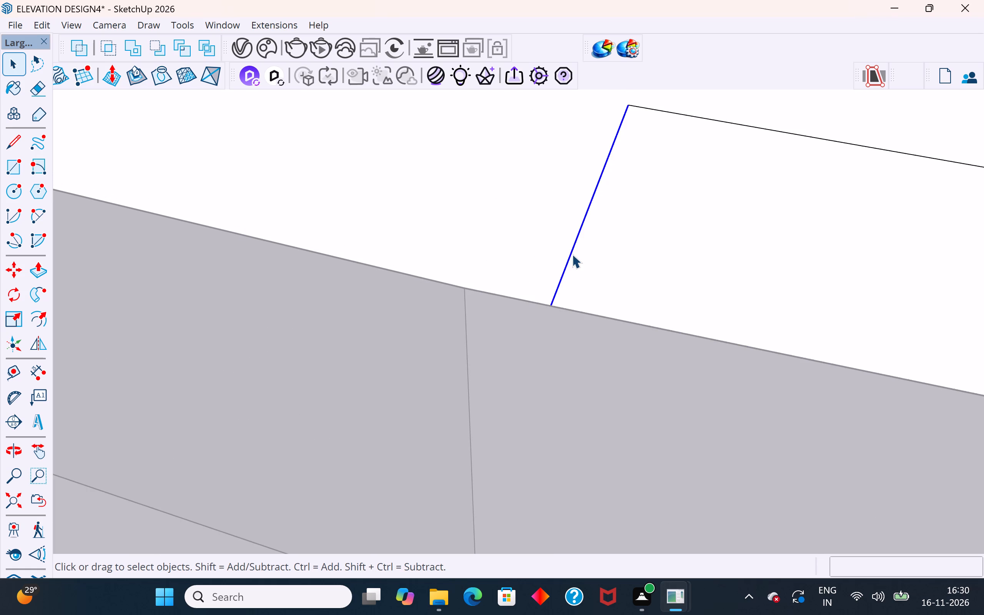
key("Delete")
scroll(566, 253, "down", 20)
scroll(566, 253, "down", 2)
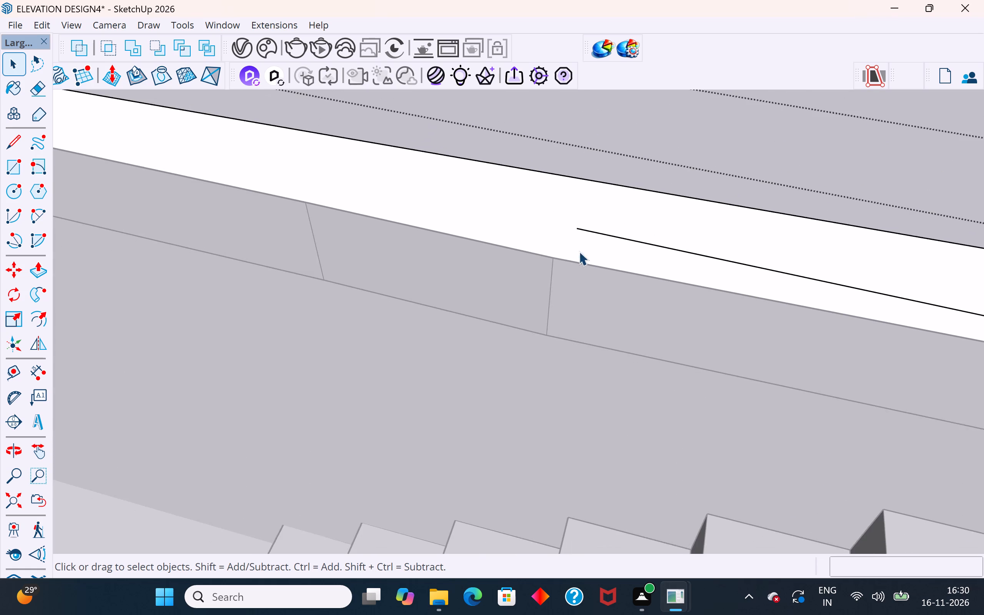
left_click(611, 236)
key("Delete")
scroll(562, 276, "down", 12)
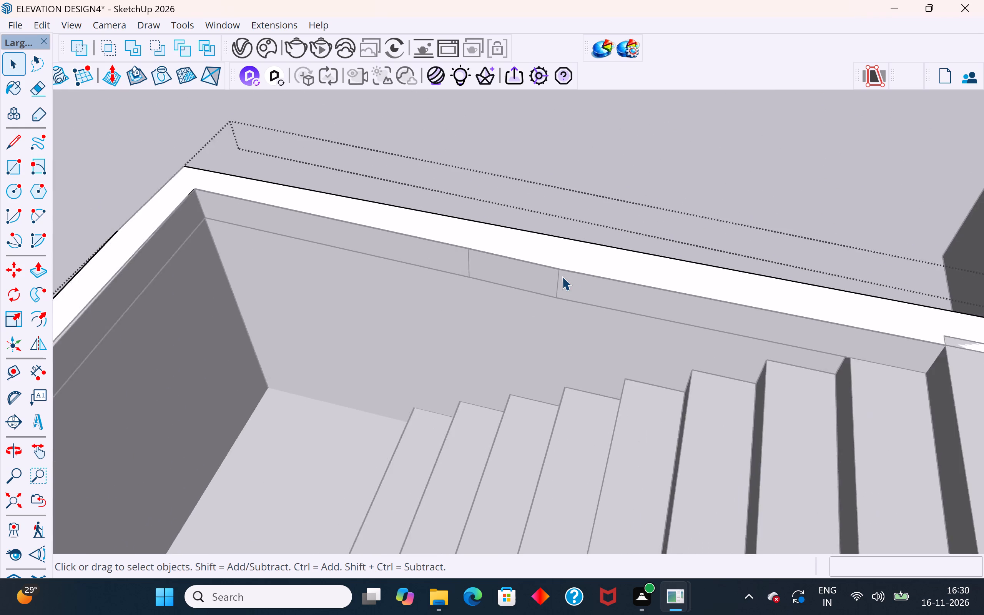
scroll(562, 276, "down", 9)
left_click(728, 215)
Examine the stray edge beside the top stair step, opening that step's group to check which object the edge belongs to.
middle_click_drag(701, 334, 762, 233)
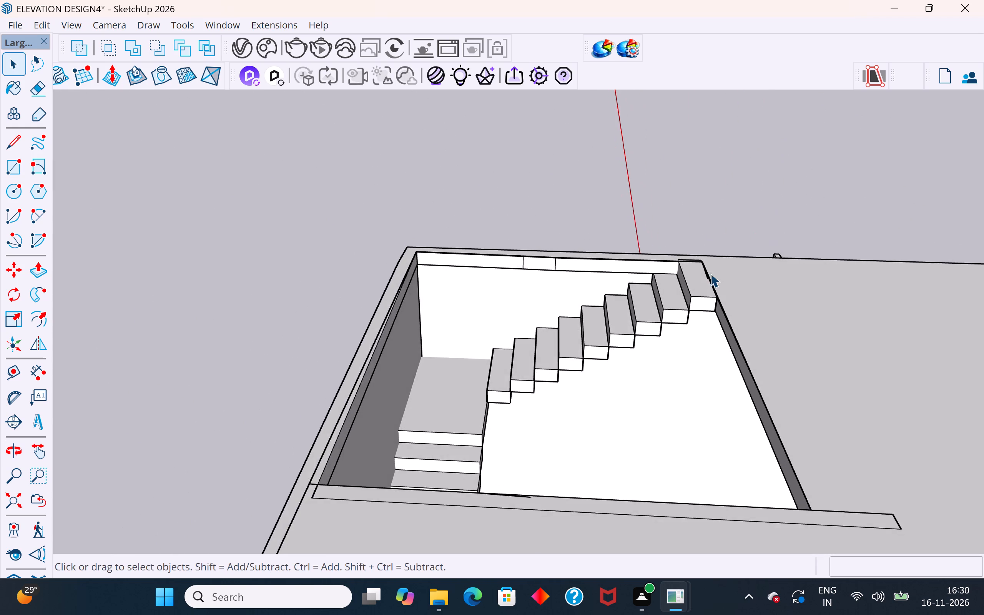
scroll(710, 273, "up", 20)
scroll(710, 273, "up", 5)
left_click(707, 292)
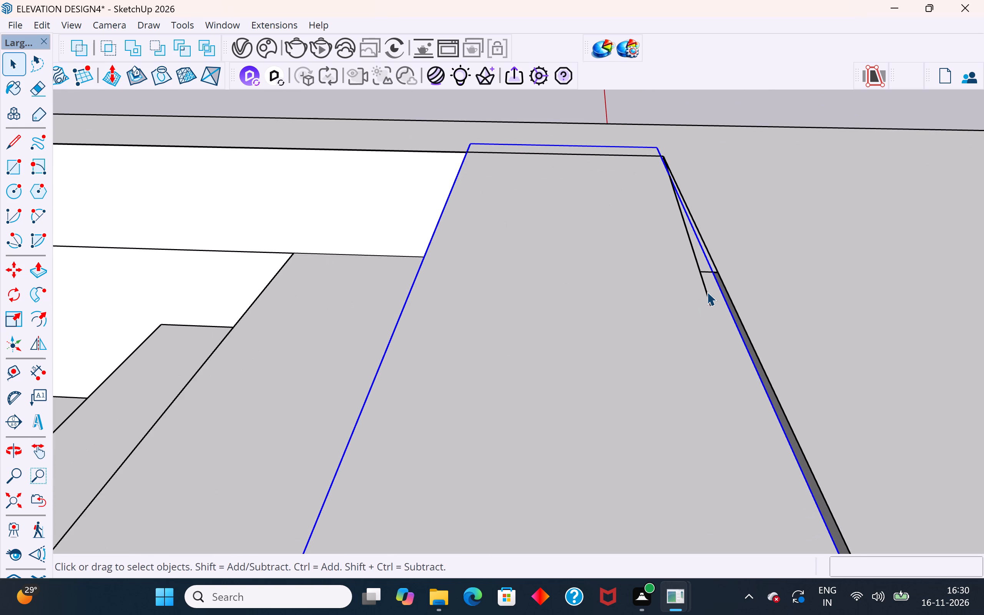
left_click(701, 286)
double_click(705, 289)
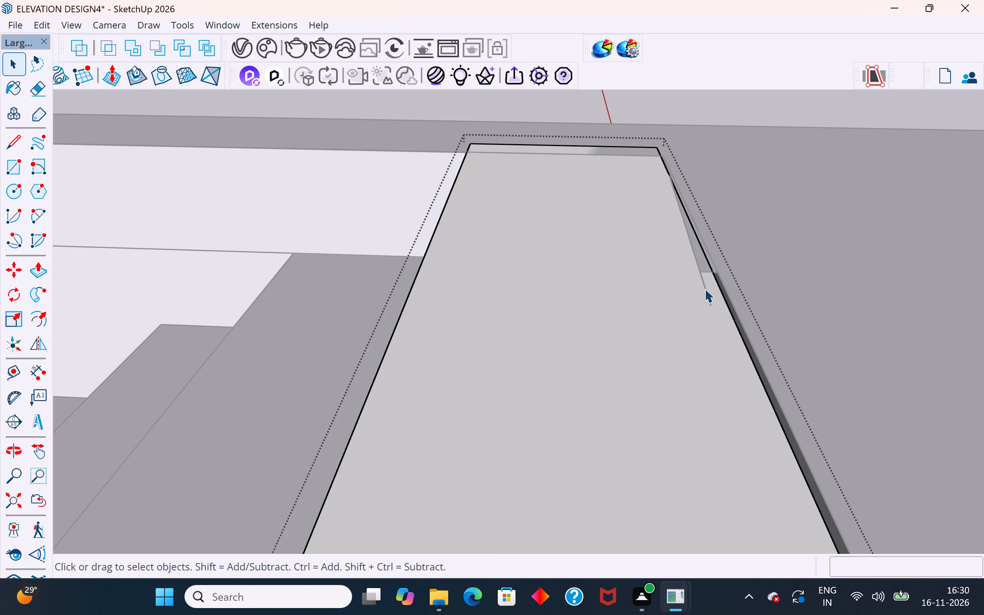
left_click(704, 287)
middle_click_drag(711, 297, 844, 241)
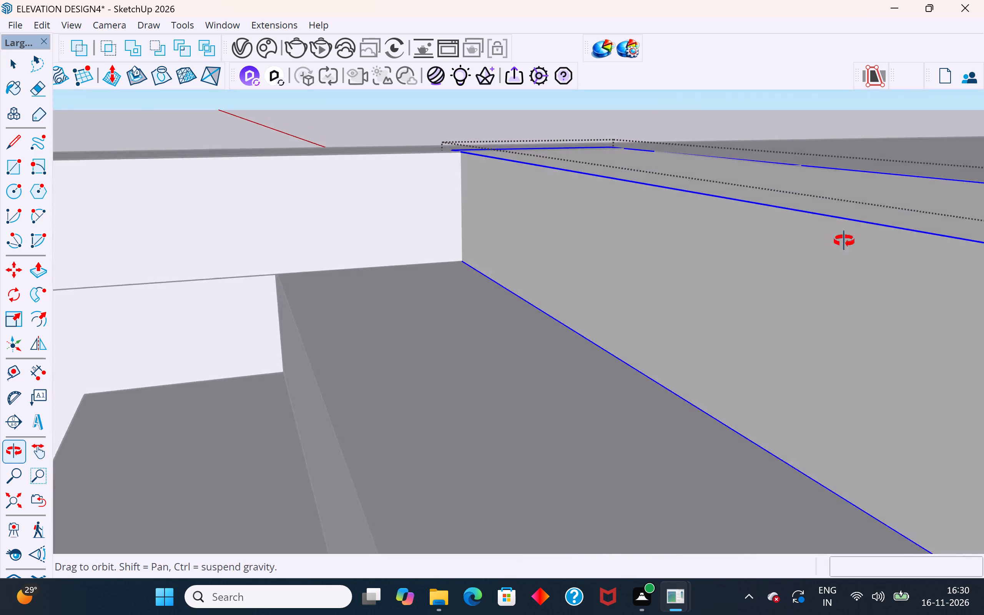
middle_click_drag(844, 241, 869, 369)
scroll(663, 406, "down", 13)
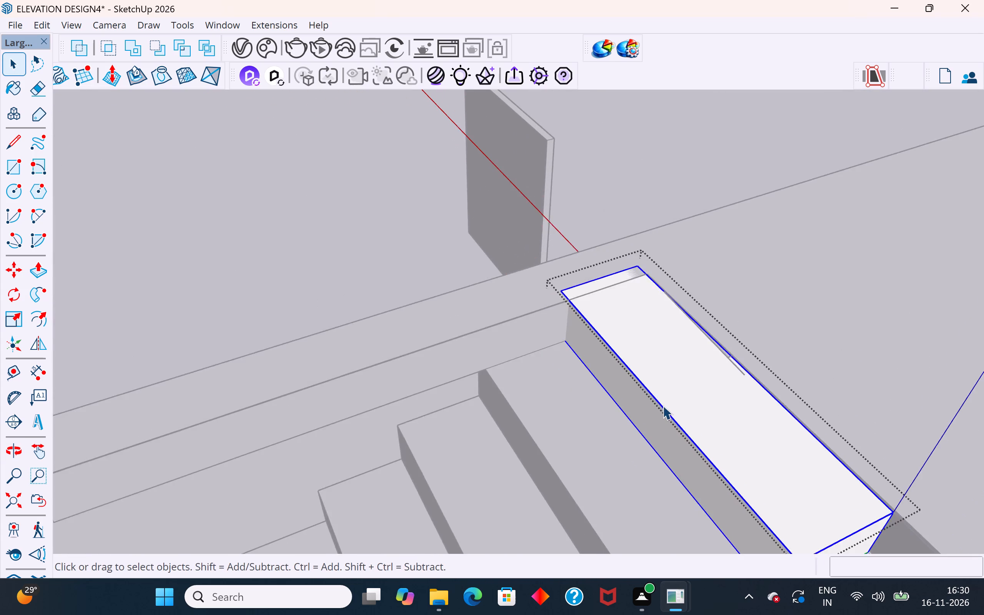
scroll(663, 406, "down", 12)
left_click(574, 328)
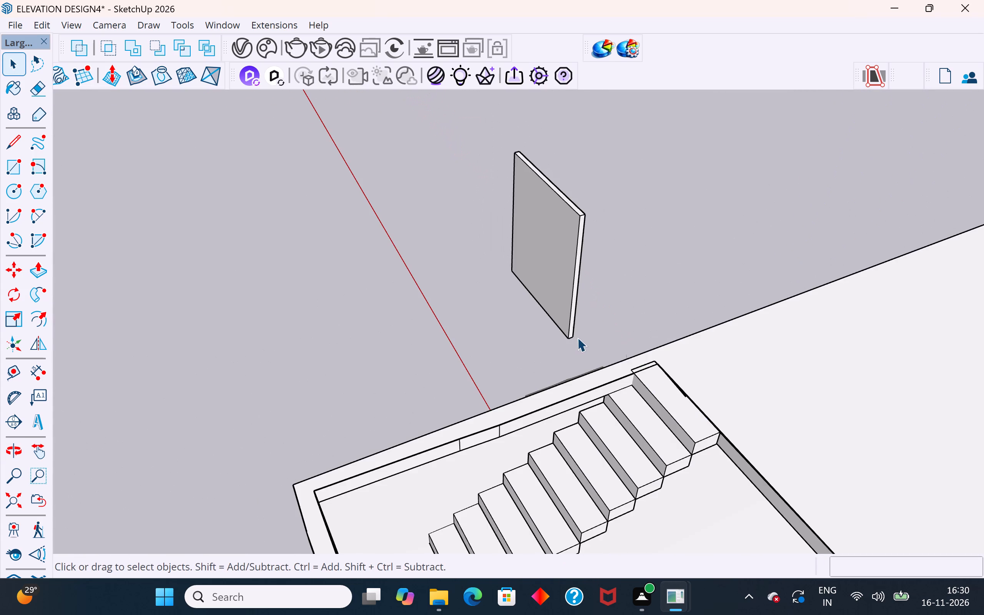
Examine the stray edge at the back of the top stair step, opening the group that contains it.
left_click(644, 425)
left_click(661, 405)
scroll(664, 402, "up", 4)
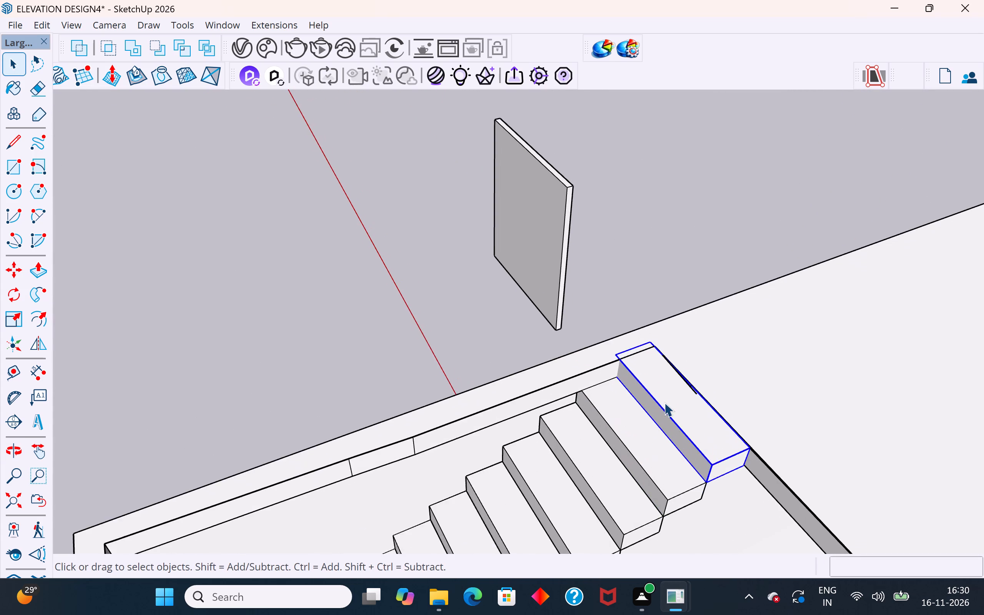
scroll(664, 402, "up", 2)
scroll(696, 384, "up", 8)
middle_click_drag(715, 381, 690, 261)
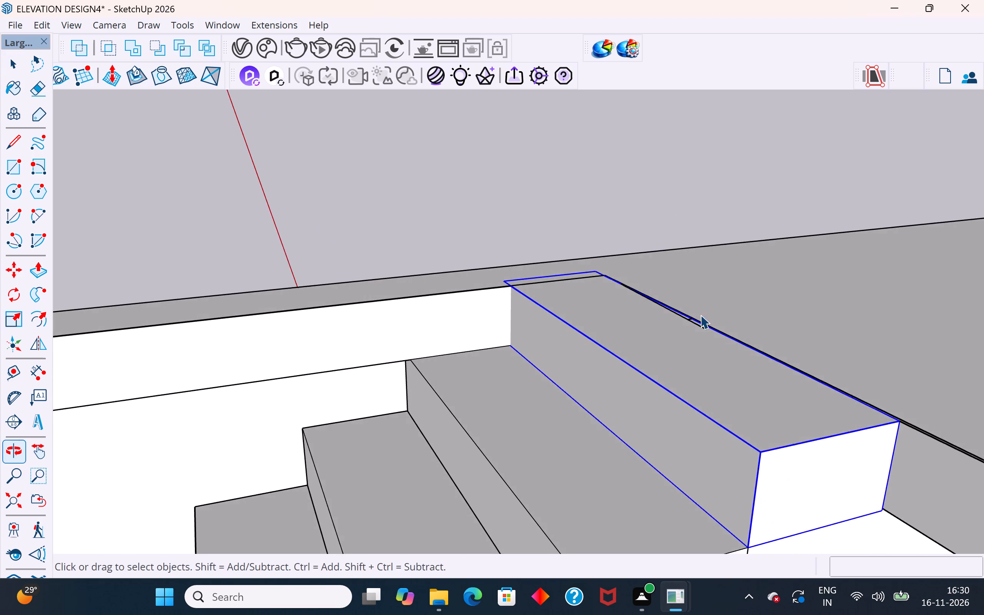
scroll(700, 315, "up", 8)
left_click(708, 331)
left_click(653, 171)
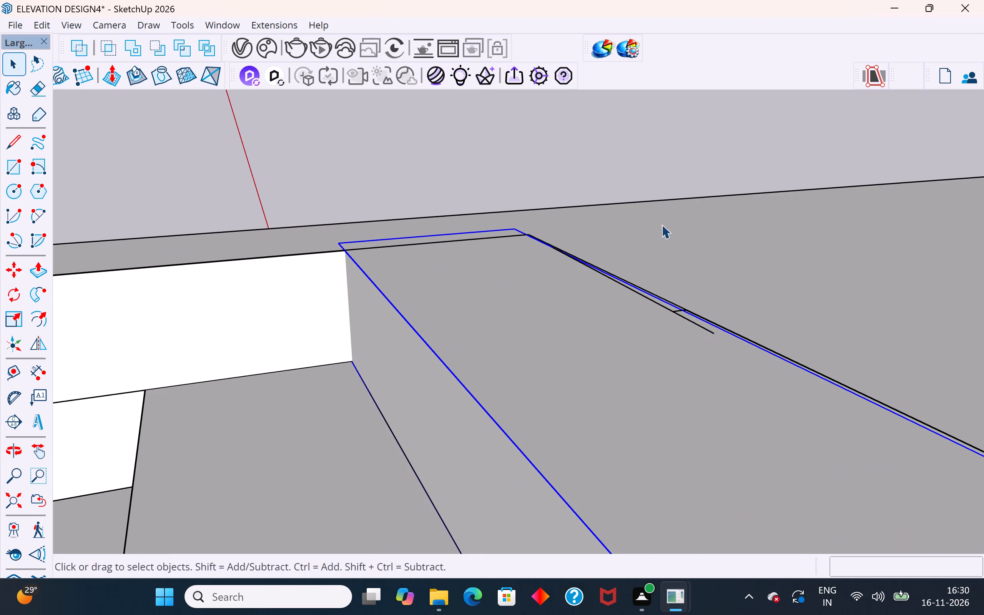
left_click(705, 332)
double_click(713, 333)
double_click(708, 332)
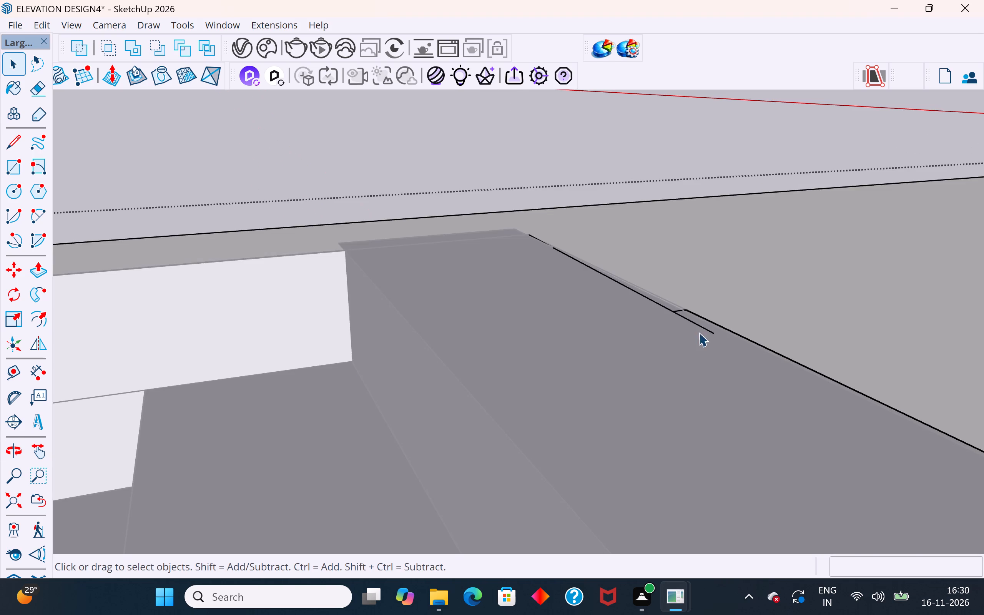
scroll(689, 334, "down", 11)
left_click(676, 176)
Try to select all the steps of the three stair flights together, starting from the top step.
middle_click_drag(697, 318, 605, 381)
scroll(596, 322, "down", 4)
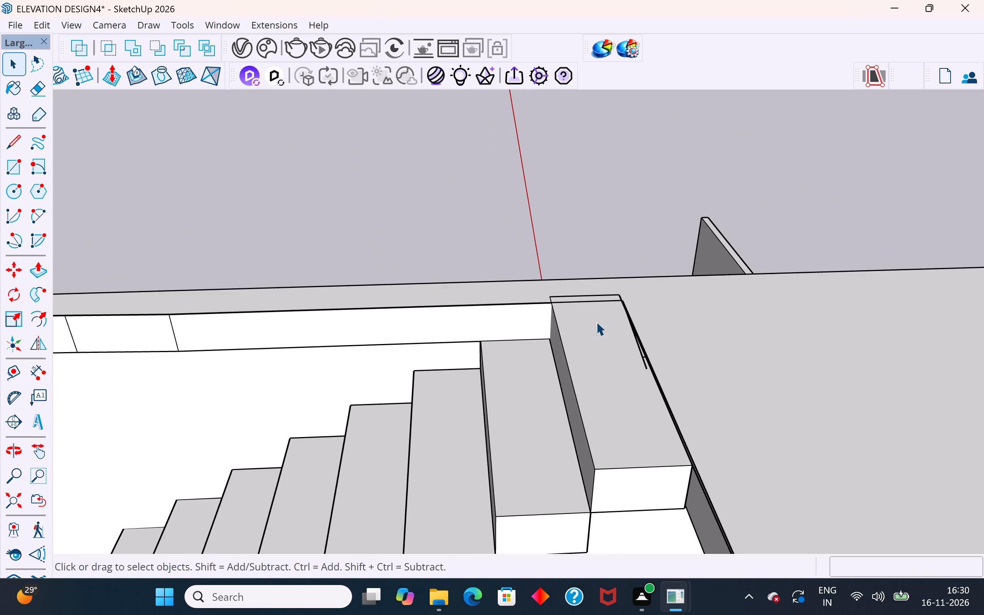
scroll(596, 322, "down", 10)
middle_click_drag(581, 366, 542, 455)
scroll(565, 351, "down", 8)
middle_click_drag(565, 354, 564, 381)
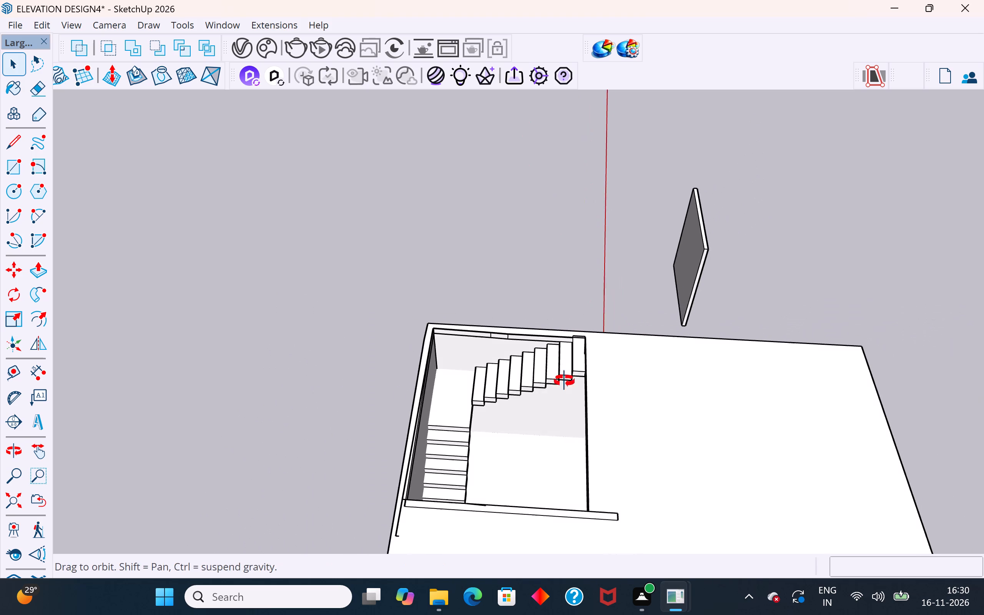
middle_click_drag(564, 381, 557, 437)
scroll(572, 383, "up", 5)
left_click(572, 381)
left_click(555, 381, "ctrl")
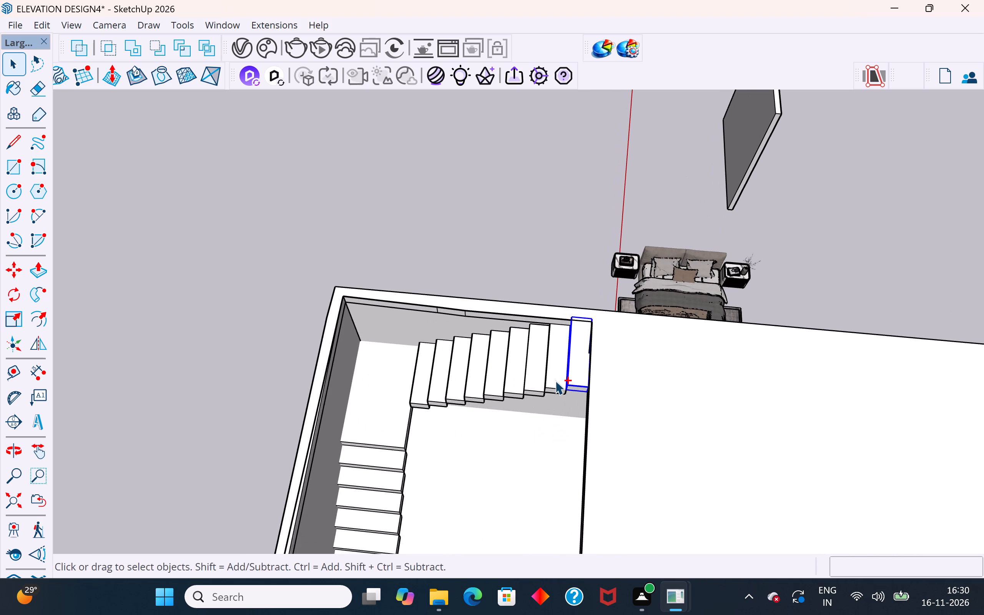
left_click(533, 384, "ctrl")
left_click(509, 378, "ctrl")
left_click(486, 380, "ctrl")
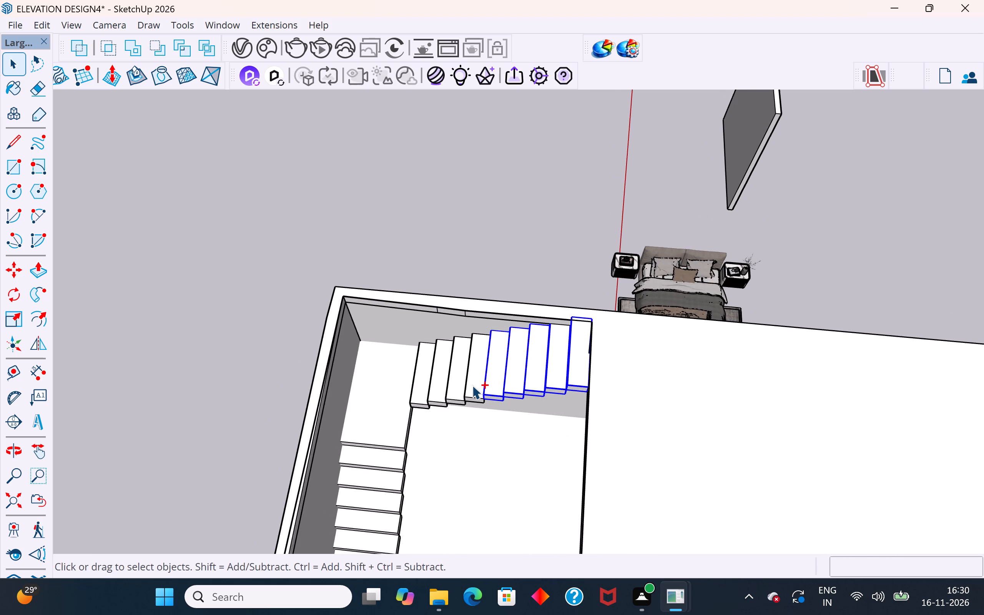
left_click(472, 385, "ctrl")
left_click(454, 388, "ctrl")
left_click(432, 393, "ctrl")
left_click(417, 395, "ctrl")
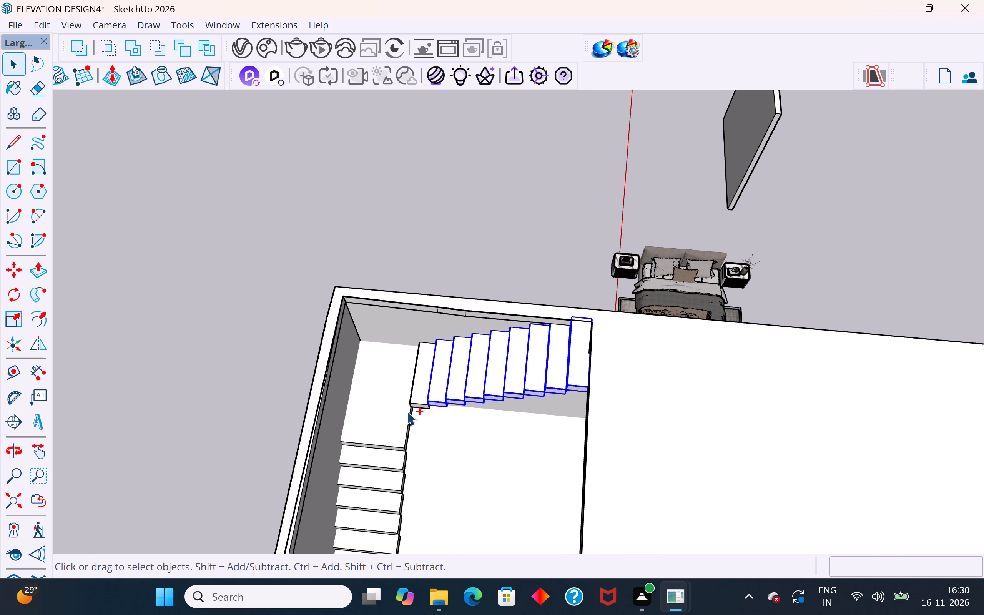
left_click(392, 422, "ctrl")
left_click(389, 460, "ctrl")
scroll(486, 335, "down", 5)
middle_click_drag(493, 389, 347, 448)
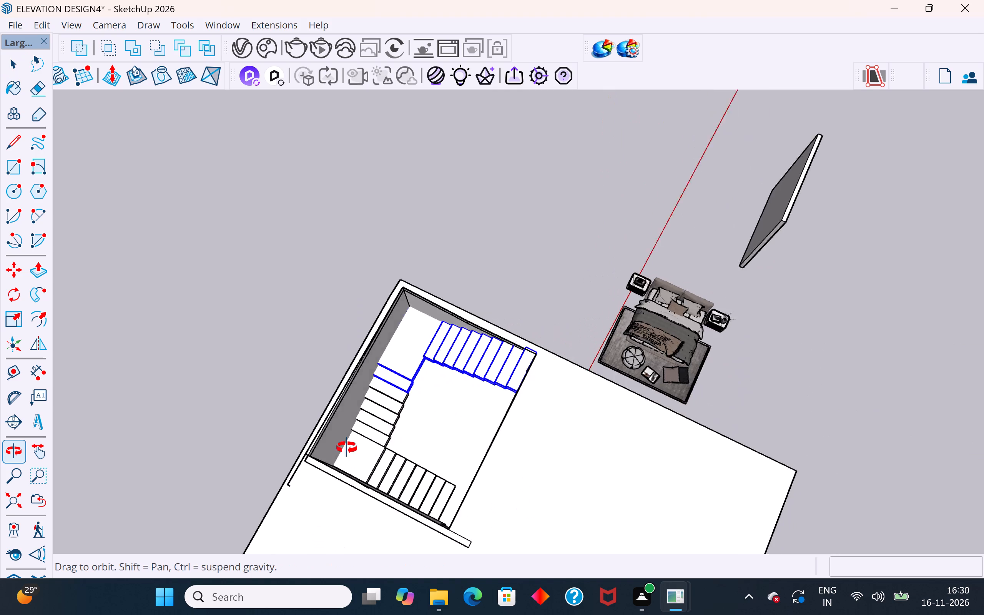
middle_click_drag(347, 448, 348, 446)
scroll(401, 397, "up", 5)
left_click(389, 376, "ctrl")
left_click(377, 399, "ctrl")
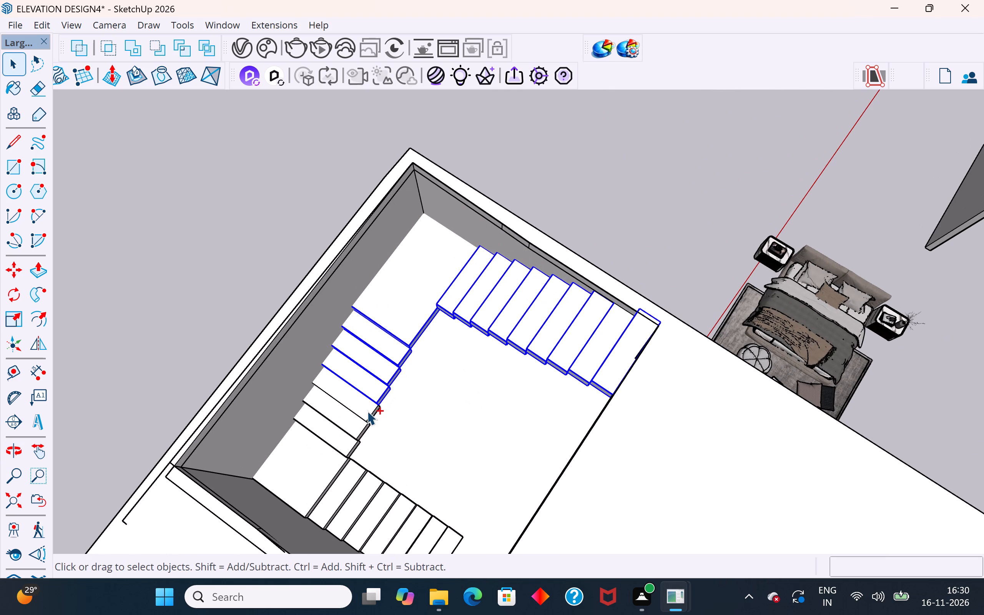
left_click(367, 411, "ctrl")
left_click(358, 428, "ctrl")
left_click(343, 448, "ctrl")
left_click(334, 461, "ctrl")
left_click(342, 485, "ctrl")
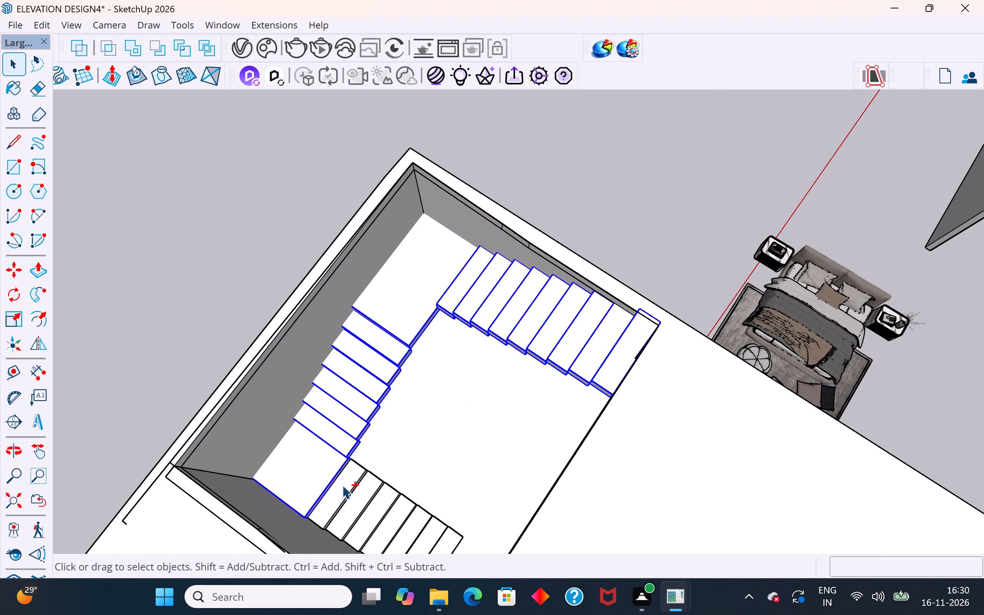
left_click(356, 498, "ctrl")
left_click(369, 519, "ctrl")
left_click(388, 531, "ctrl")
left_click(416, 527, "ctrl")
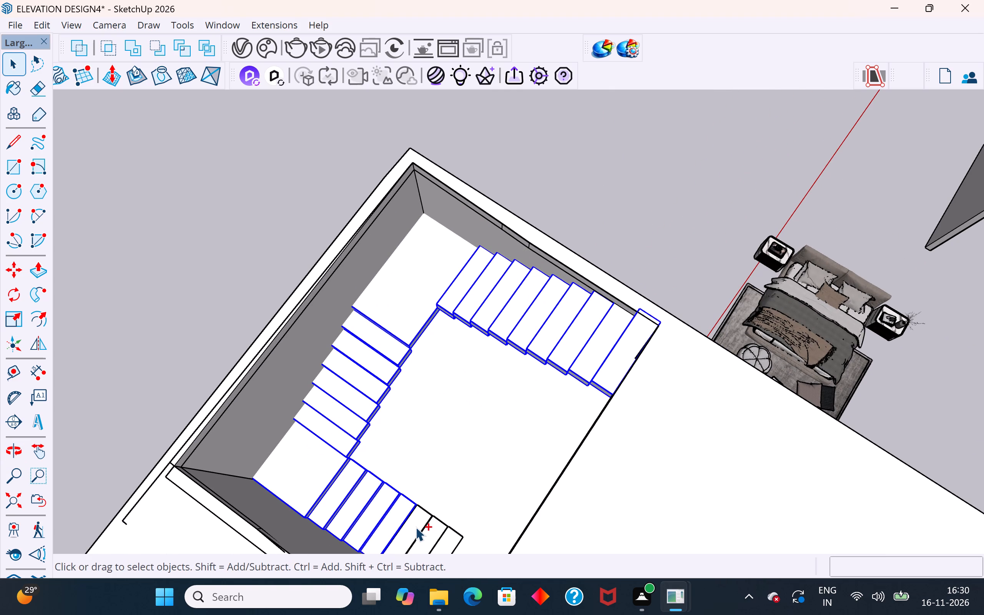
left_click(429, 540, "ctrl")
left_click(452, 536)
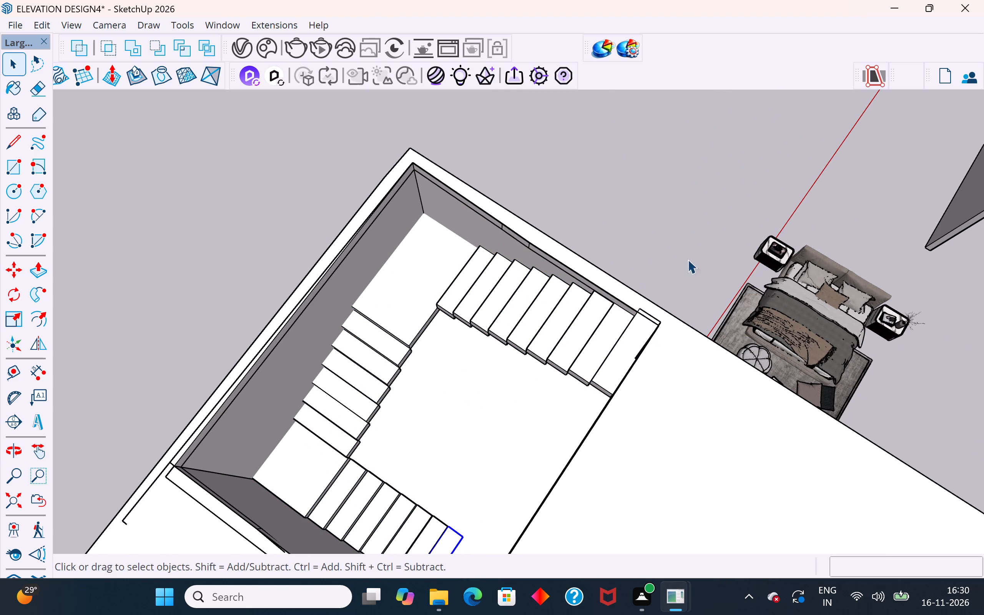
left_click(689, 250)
Move the top stair step about 1 11/16" so its back corner meets the corner of the slab opening.
scroll(613, 332, "up", 3)
left_click(625, 341)
left_click(606, 340)
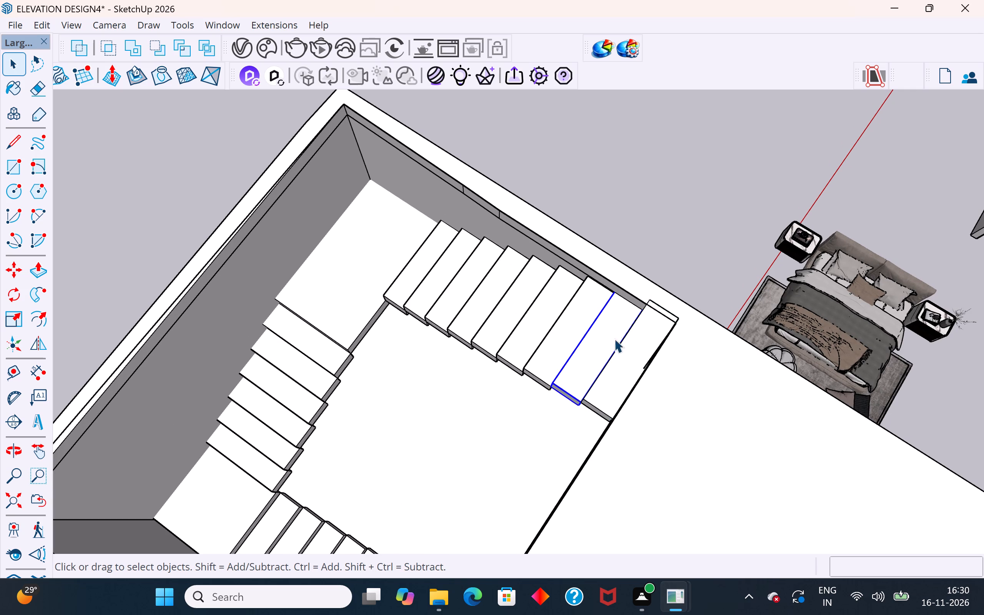
left_click(649, 333)
key("m")
left_click(682, 317)
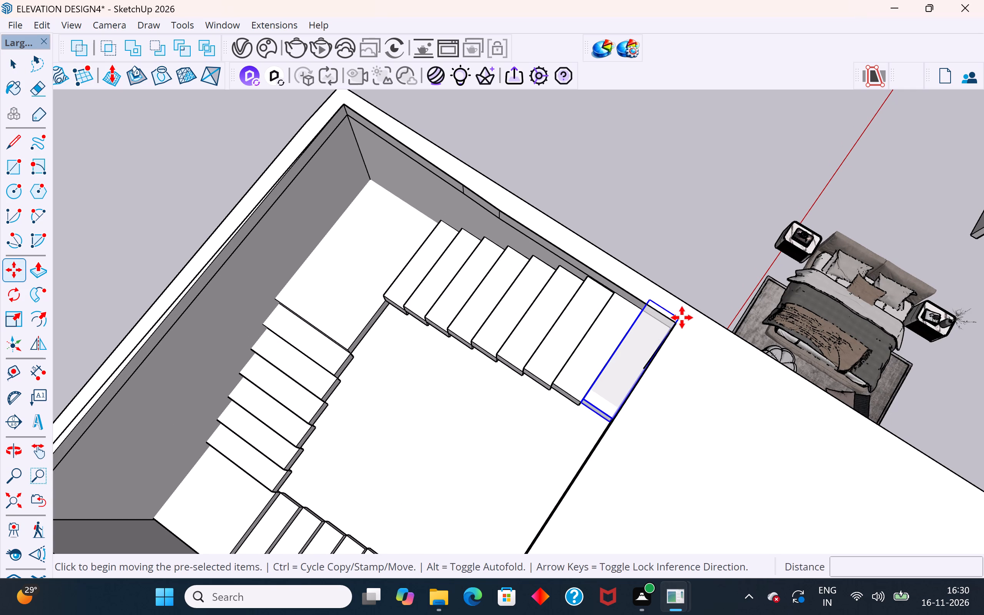
scroll(682, 317, "up", 5)
left_click(676, 325)
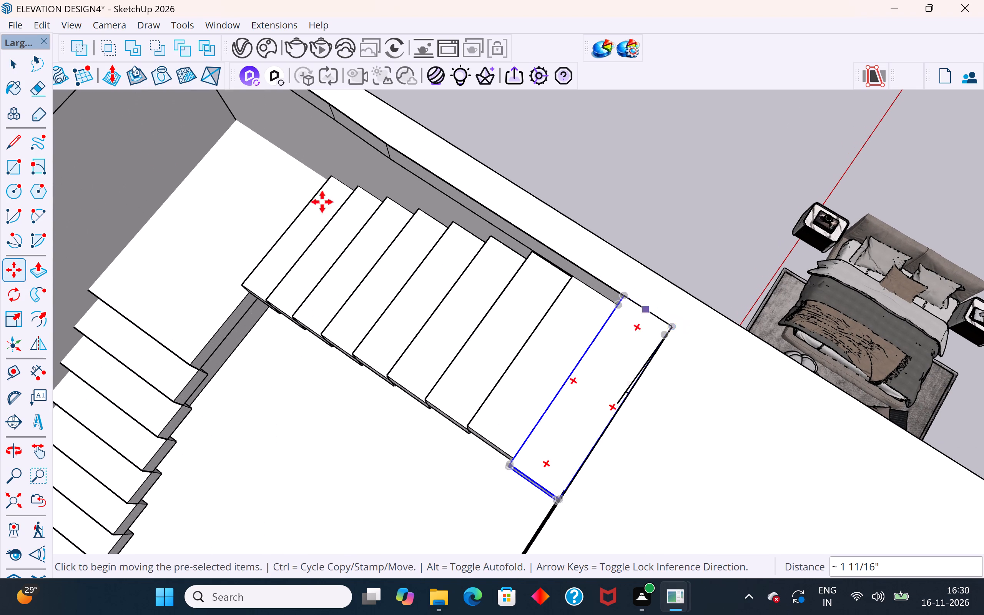
left_click(10, 66)
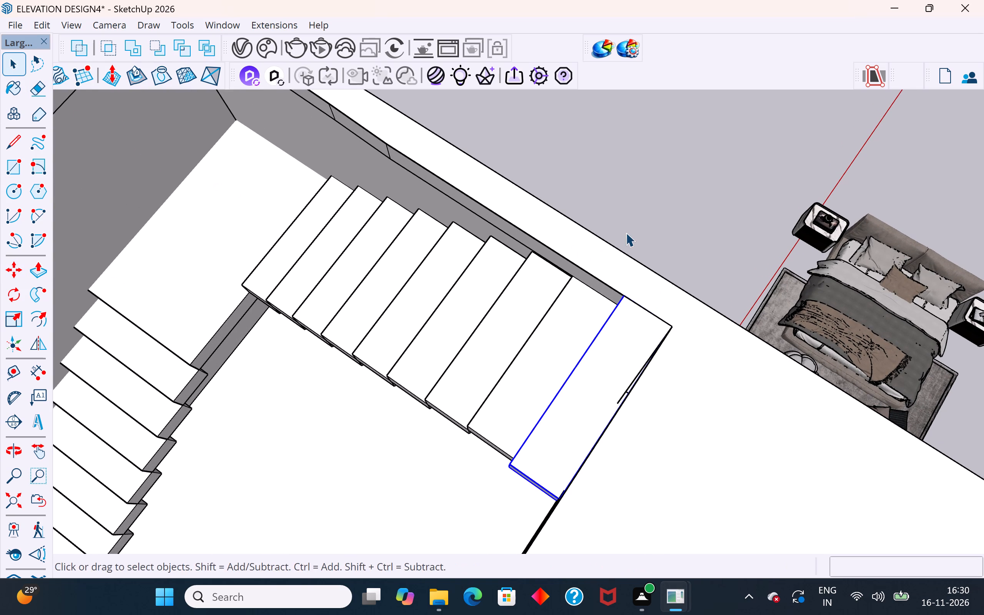
left_click(626, 233)
Move the second step from the top about 1 11/16" so its back upper corner meets the top step's lower front corner.
middle_click_drag(559, 404, 601, 368)
left_click(571, 304)
middle_click_drag(585, 276, 823, 261)
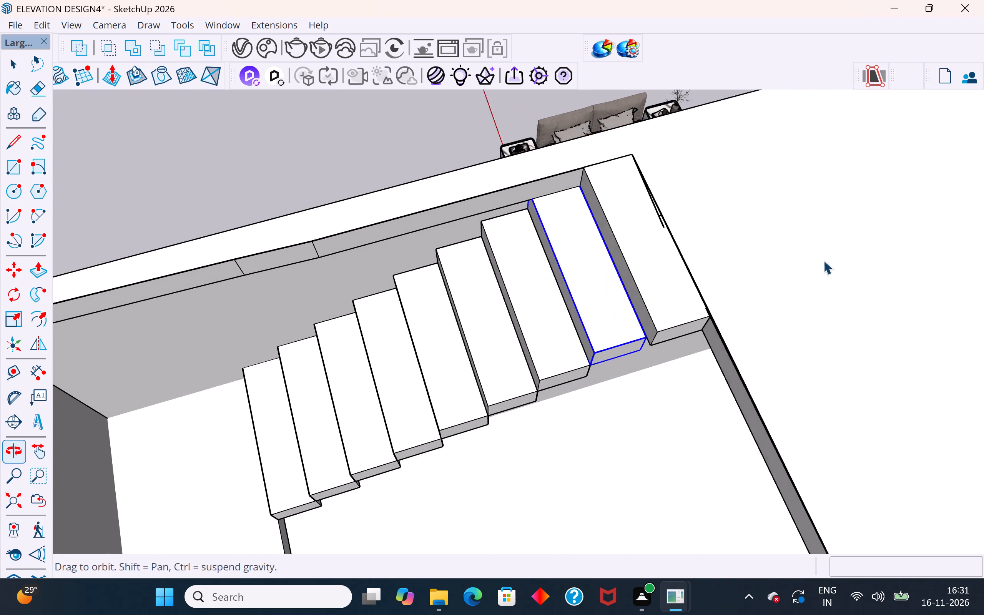
middle_click_drag(655, 271, 738, 212)
scroll(677, 290, "up", 4)
middle_click_drag(679, 290, 701, 251)
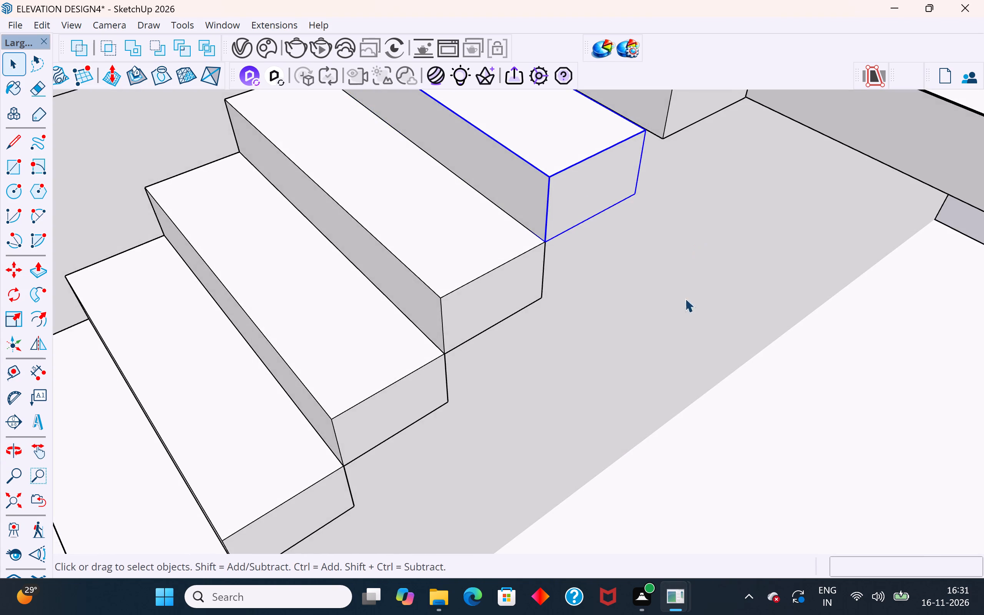
scroll(641, 387, "down", 5)
middle_click_drag(643, 297, 664, 193)
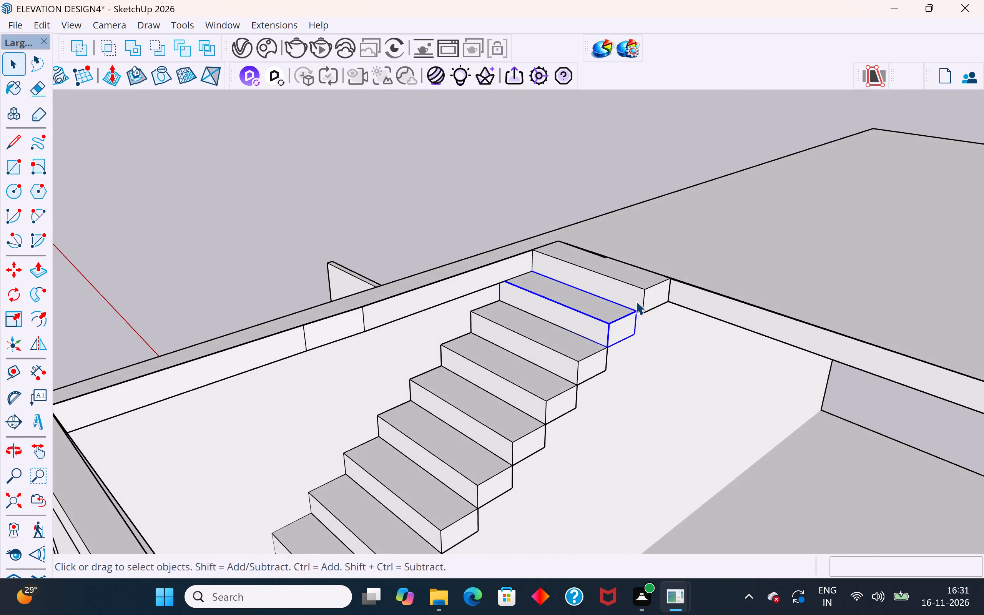
key("m")
scroll(632, 317, "up", 7)
left_click(638, 304)
left_click(648, 309)
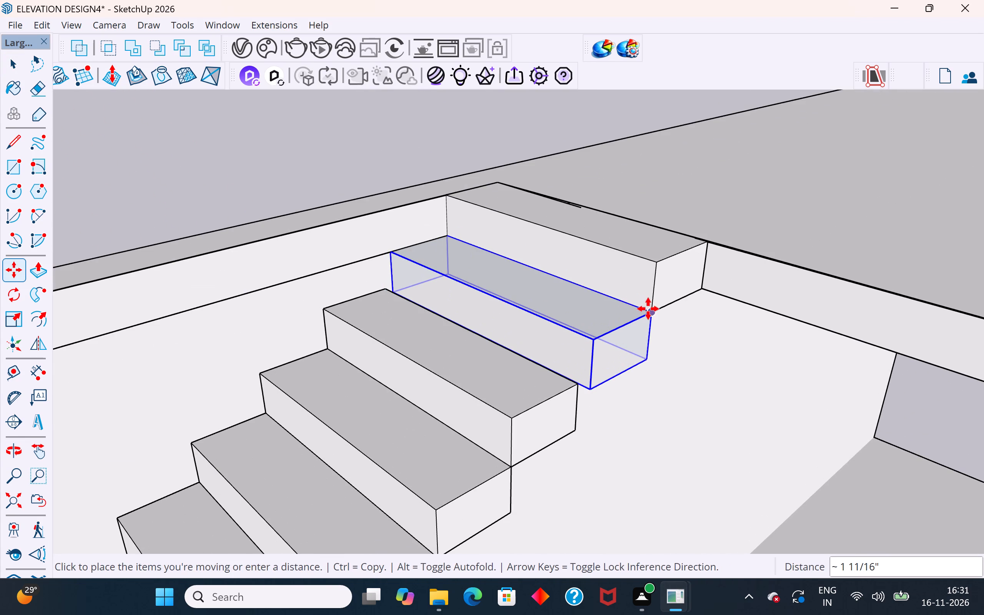
left_click(577, 386)
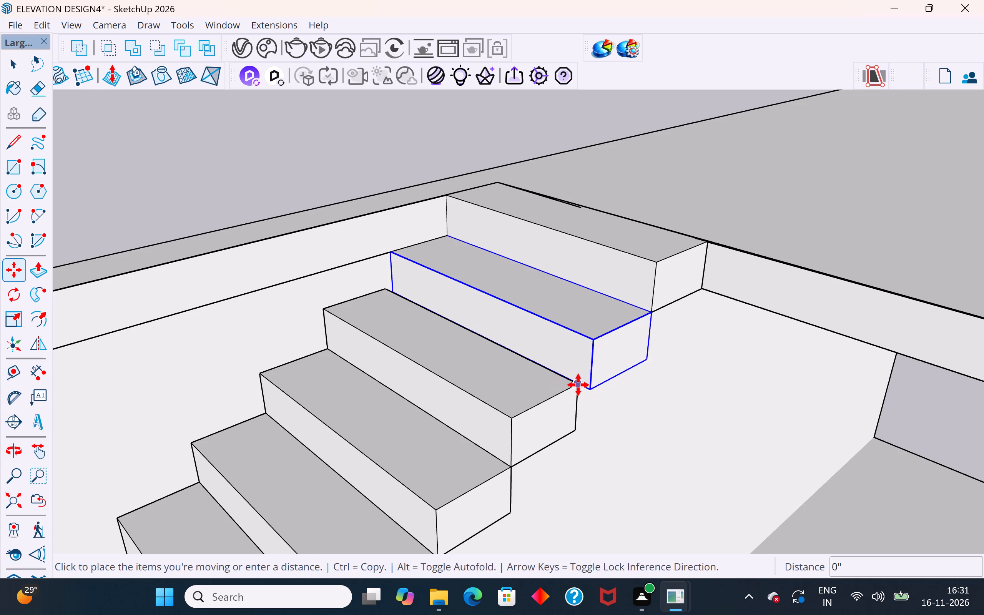
key("Escape")
left_click(19, 56)
left_click(157, 175)
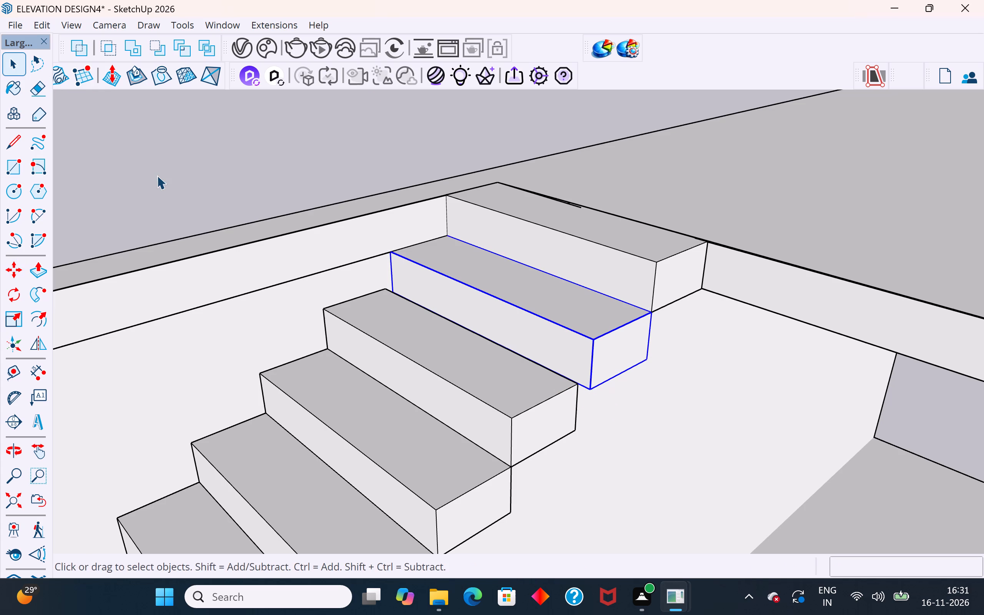
Move the third step from the top against the second step's lower front corner, finishing with a shift of about 3/16".
left_click(477, 367)
scroll(521, 417, "up", 2)
key("m")
scroll(580, 371, "up", 3)
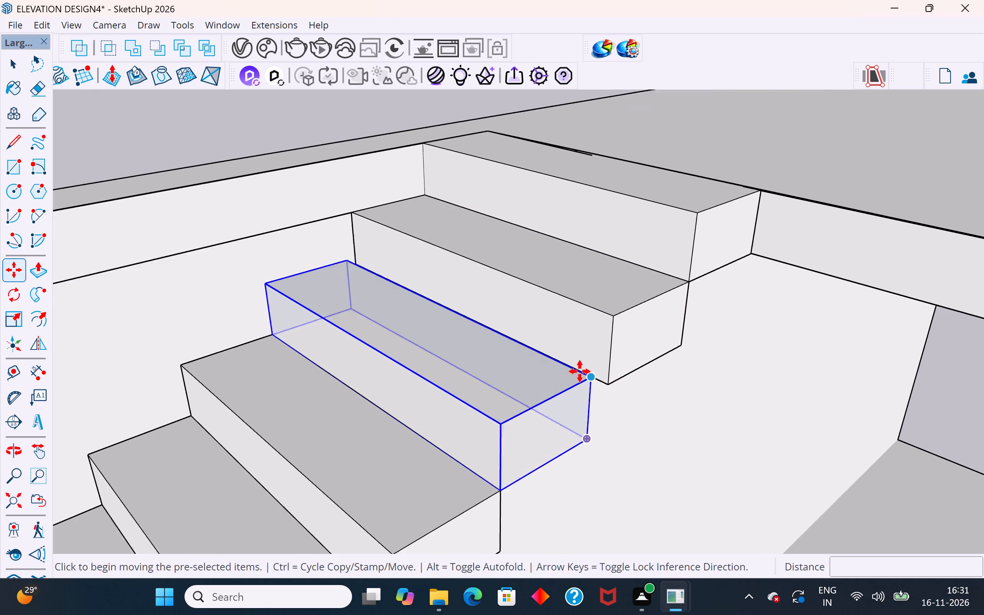
left_click(595, 379)
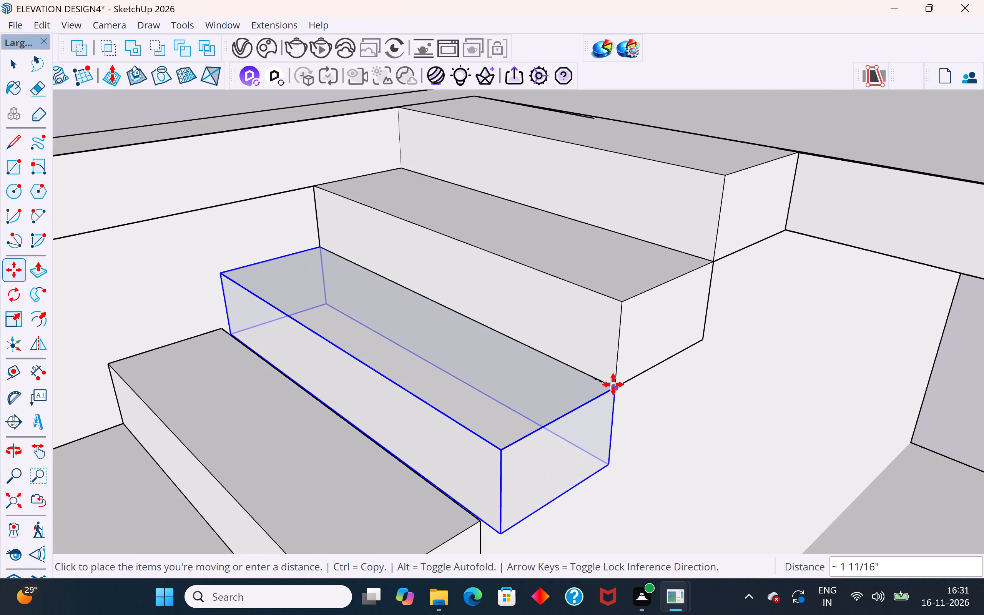
scroll(613, 384, "up", 9)
scroll(617, 391, "down", 4)
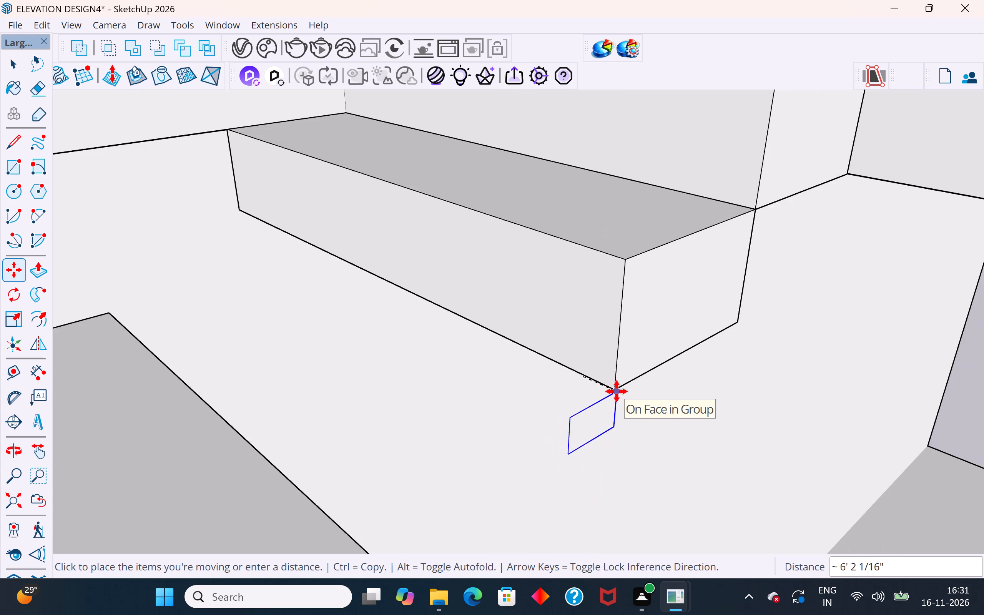
left_click(616, 385)
scroll(613, 401, "up", 3)
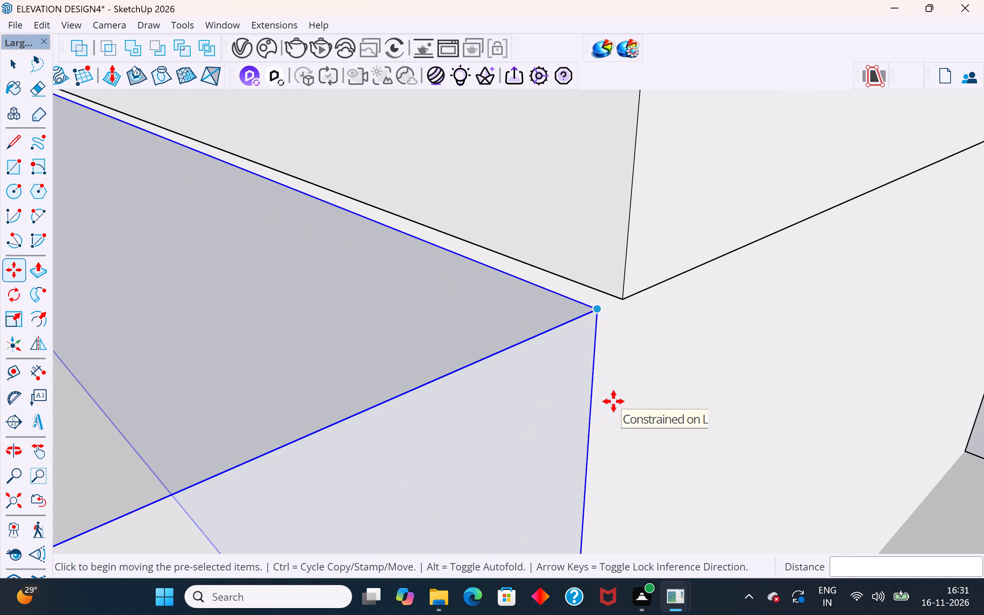
left_click(597, 310)
left_click(623, 300)
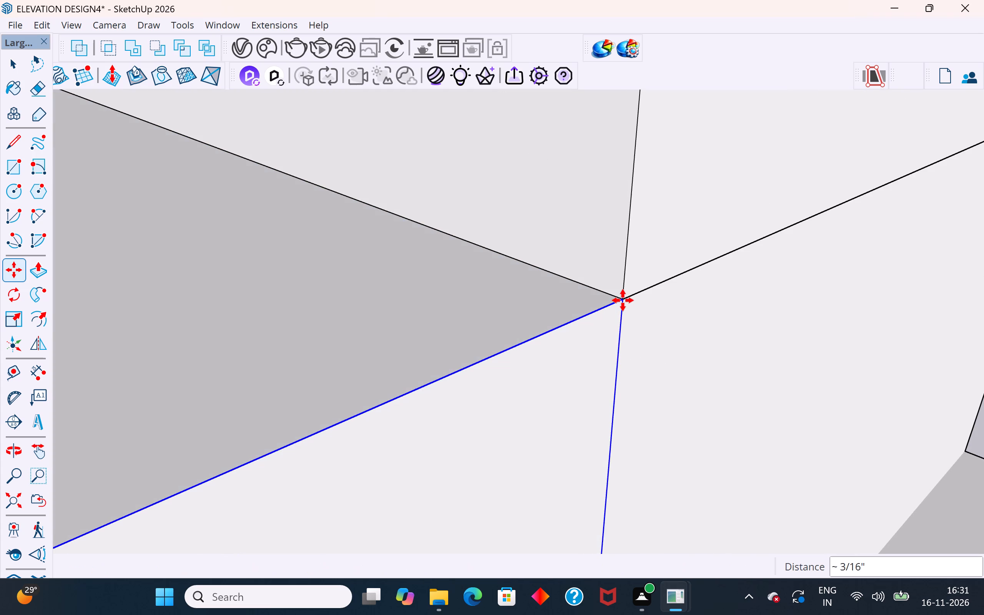
Examine how the third step from the top sits against the wall and the steps above and below it.
scroll(623, 300, "down", 20)
scroll(623, 300, "down", 4)
middle_click_drag(623, 299, 592, 386)
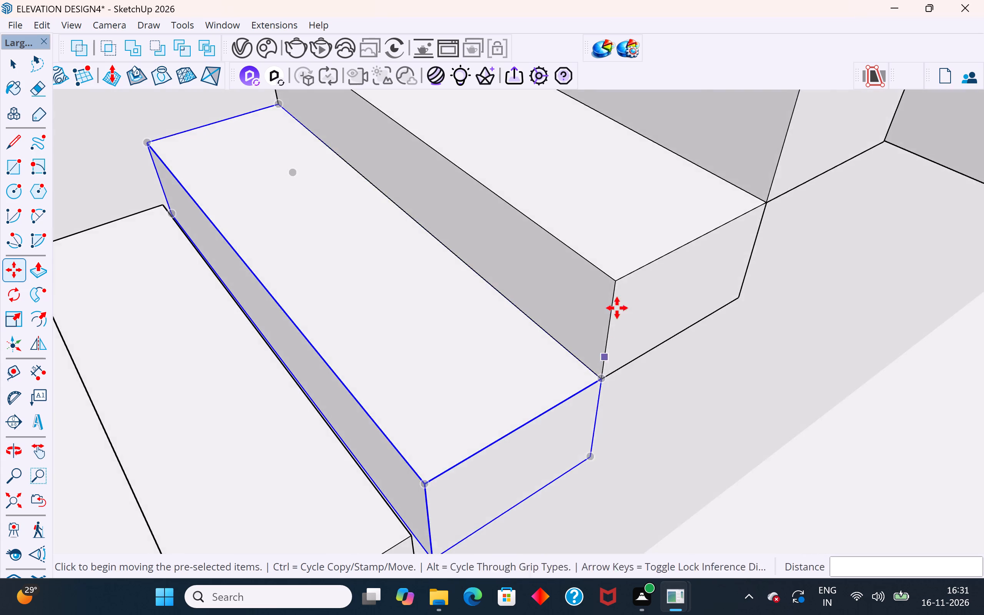
scroll(621, 294, "down", 11)
middle_click_drag(624, 295, 813, 439)
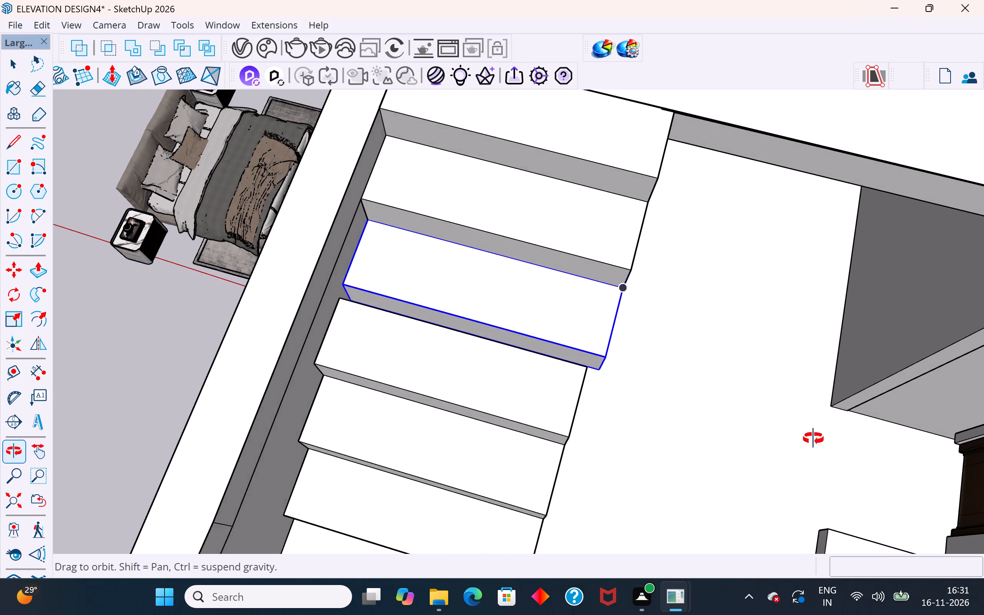
middle_click_drag(813, 439, 825, 419)
scroll(400, 309, "up", 4)
middle_click_drag(347, 266, 442, 129)
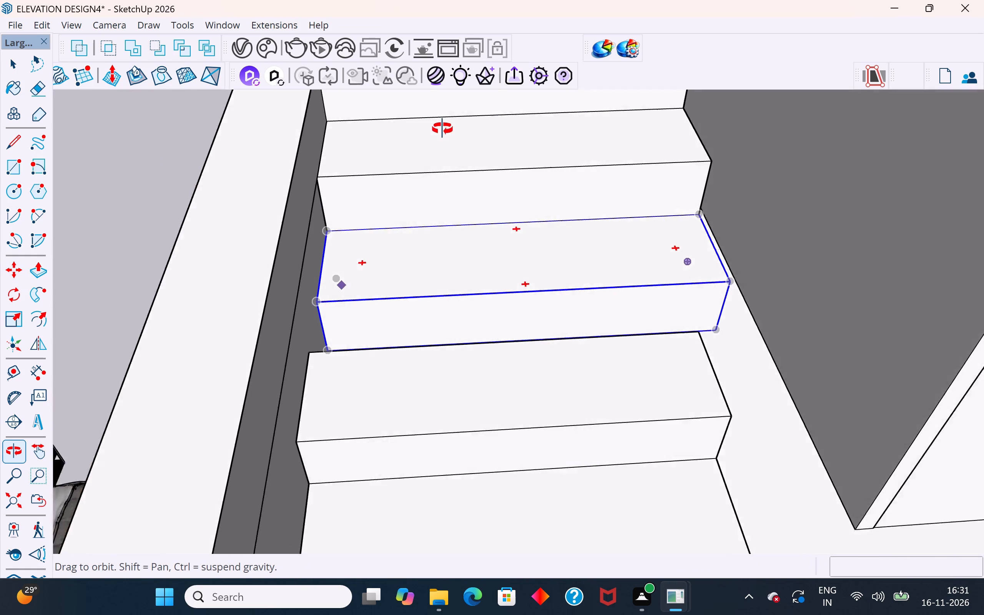
middle_click_drag(442, 129, 443, 128)
scroll(324, 319, "up", 3)
middle_click_drag(334, 310, 354, 155)
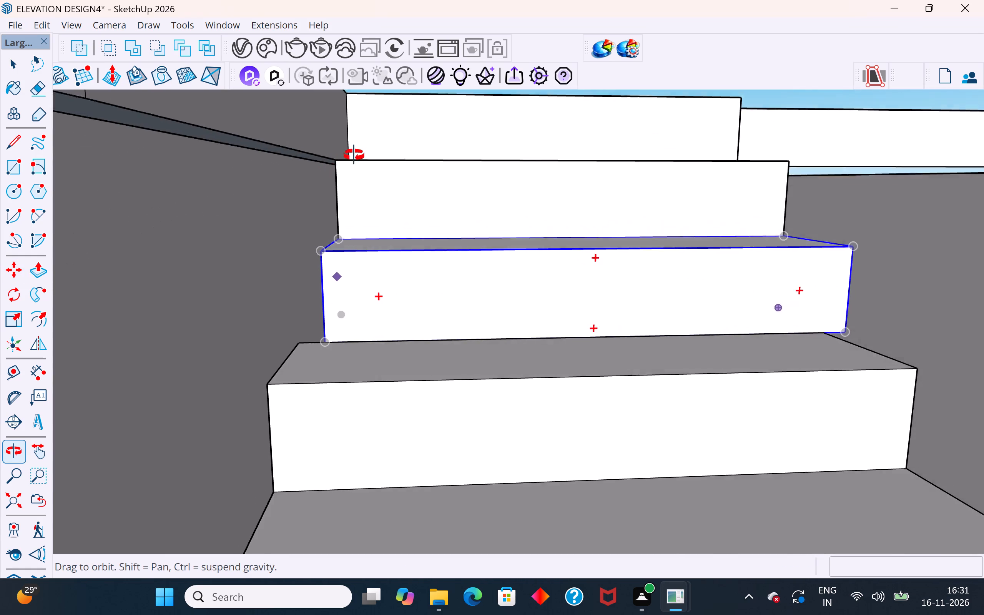
middle_click_drag(354, 155, 346, 191)
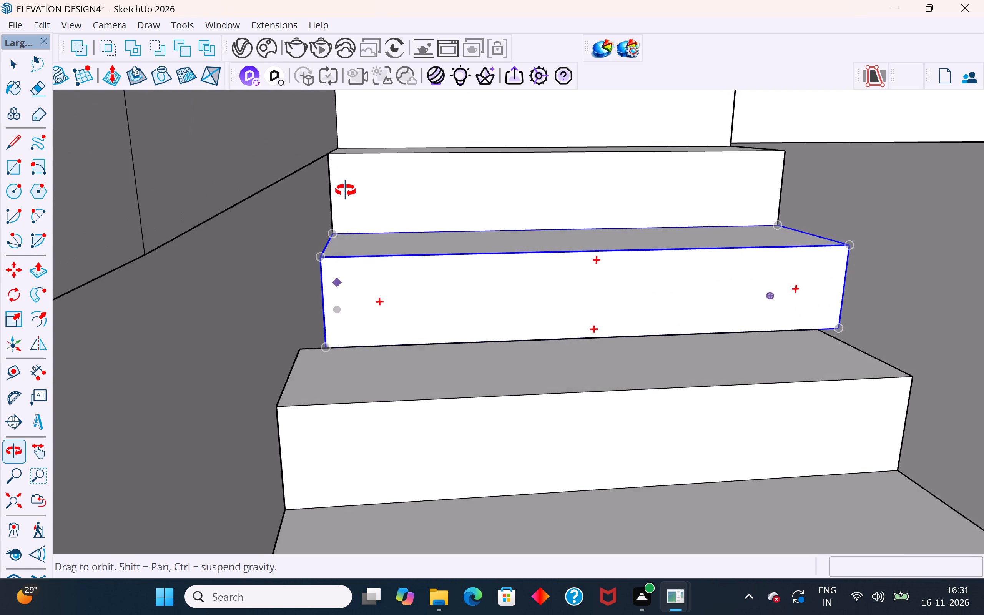
middle_click_drag(346, 191, 208, 304)
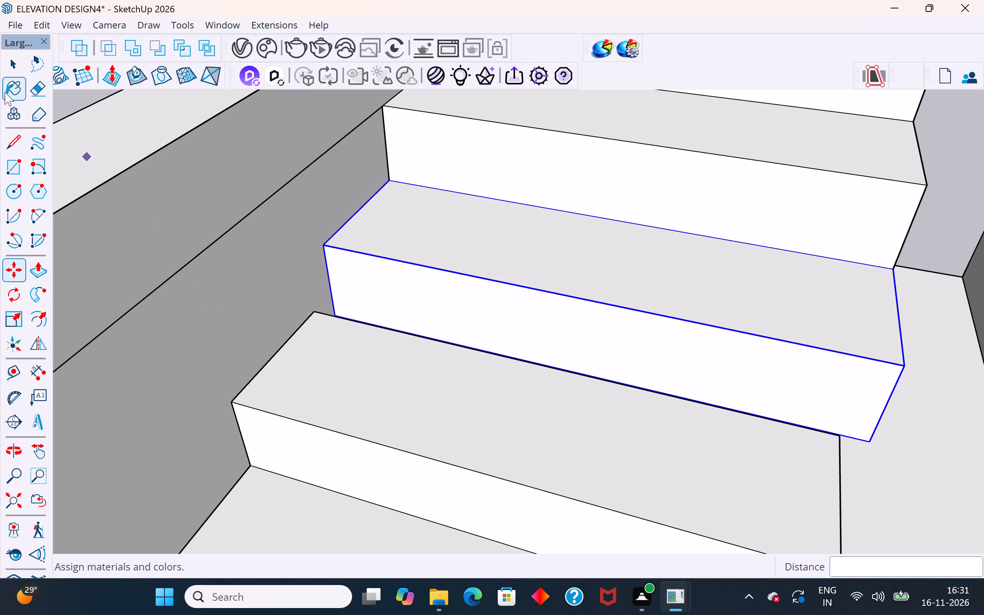
Examine how the stair steps line up with each other, the side wall and the slab opening, from below and above.
left_click(12, 55)
scroll(619, 279, "down", 11)
middle_click_drag(677, 330, 608, 325)
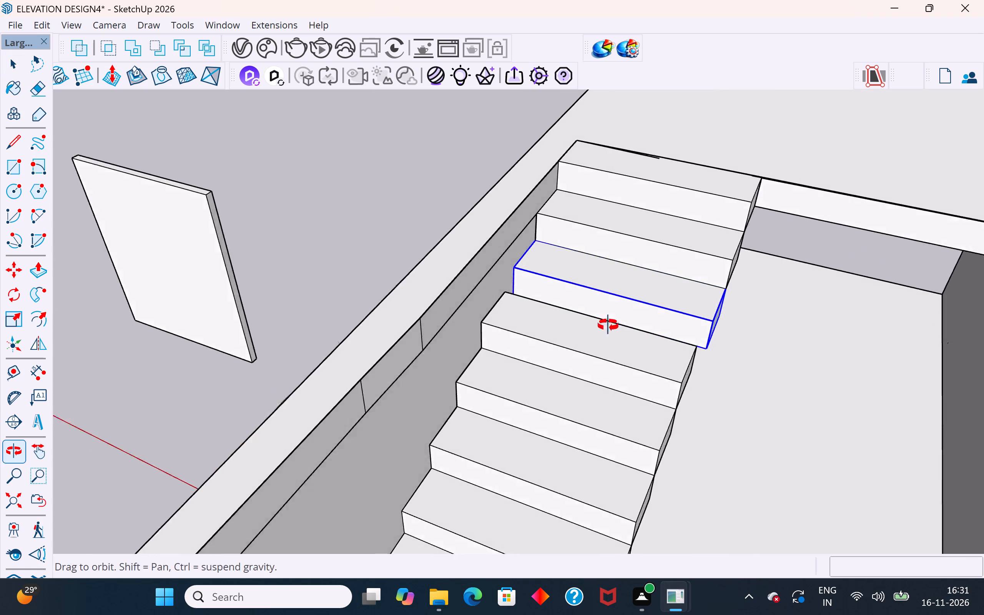
middle_click_drag(608, 325, 607, 323)
left_click(463, 171)
middle_click_drag(612, 286, 492, 106)
middle_click_drag(507, 307, 553, 235)
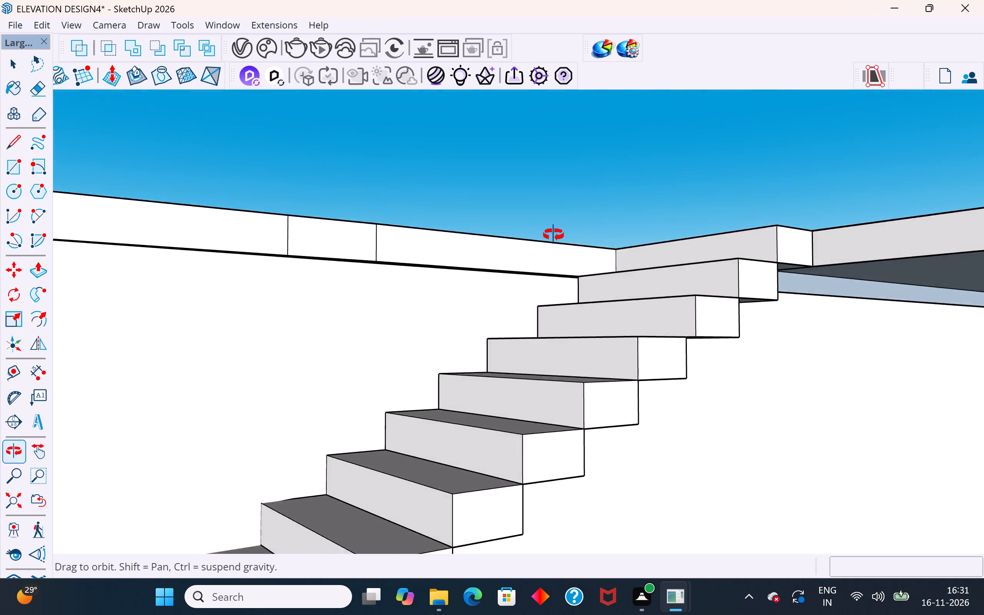
middle_click_drag(553, 235, 429, 374)
scroll(919, 312, "down", 5)
middle_click_drag(878, 353, 598, 331)
middle_click_drag(376, 302, 458, 307)
scroll(413, 249, "up", 4)
middle_click_drag(393, 376, 460, 183)
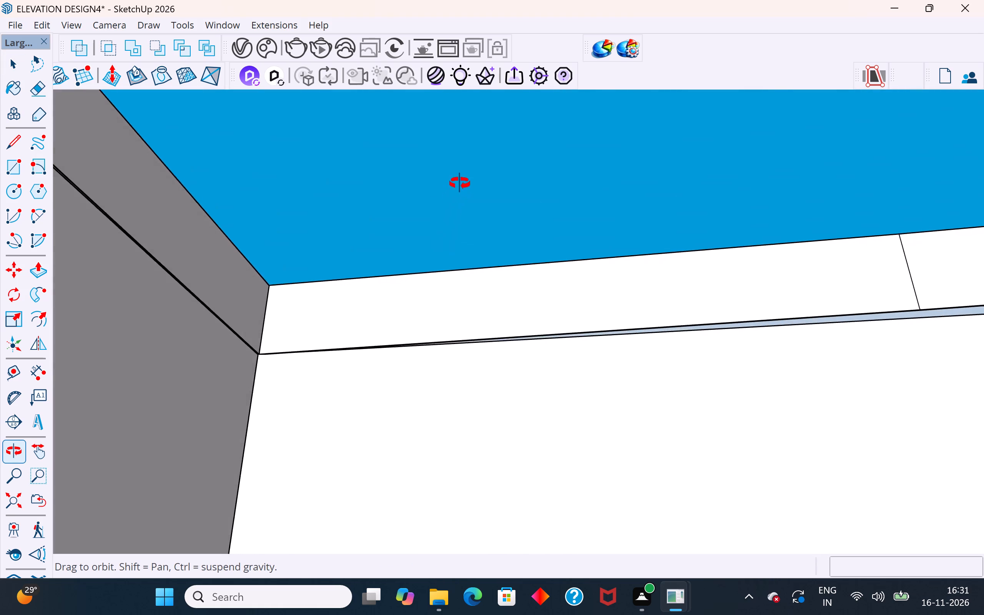
middle_click_drag(460, 183, 636, 542)
scroll(542, 384, "down", 7)
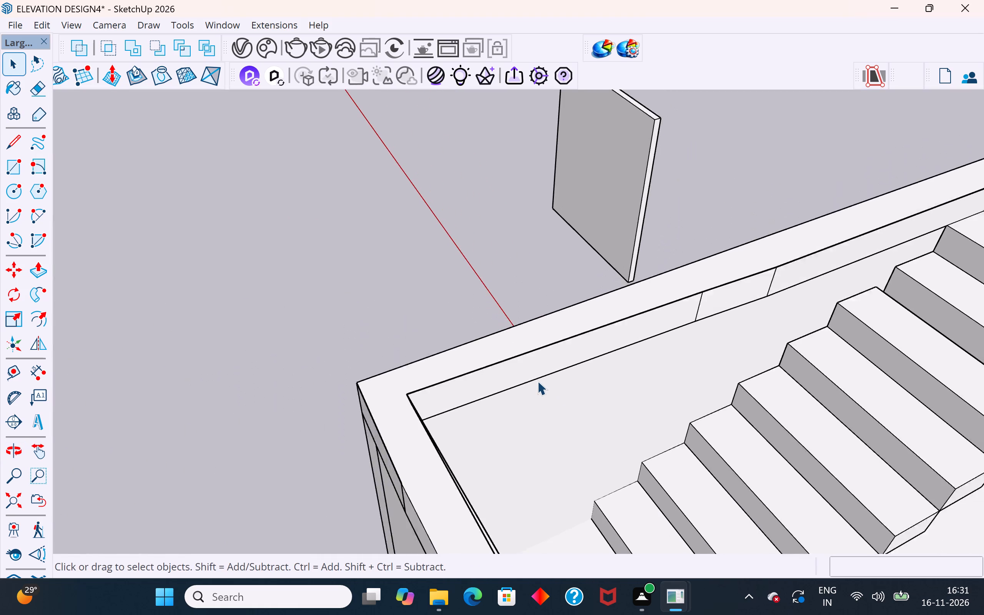
scroll(537, 381, "down", 2)
middle_click_drag(658, 395, 632, 387)
scroll(501, 369, "down", 8)
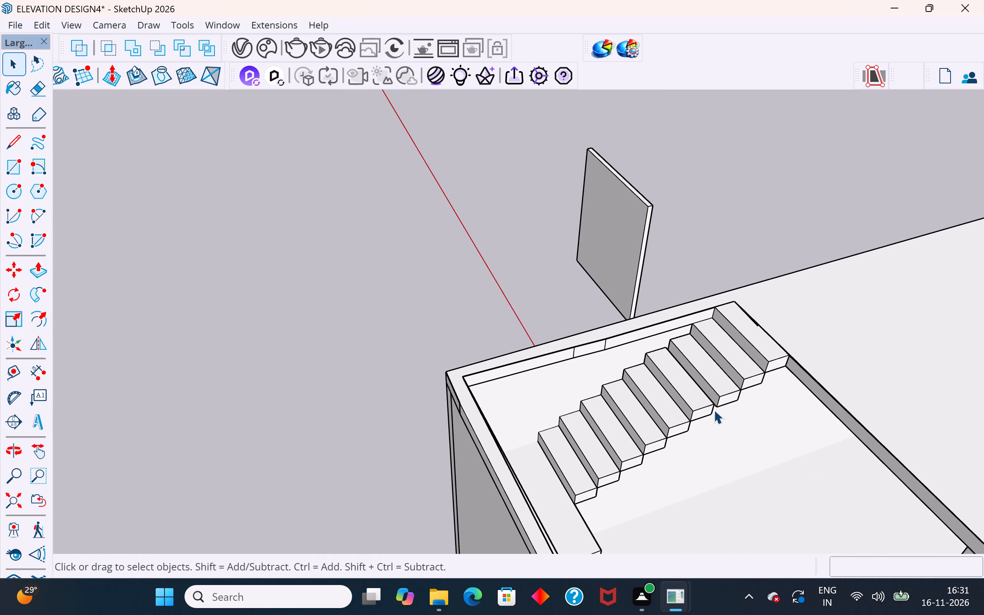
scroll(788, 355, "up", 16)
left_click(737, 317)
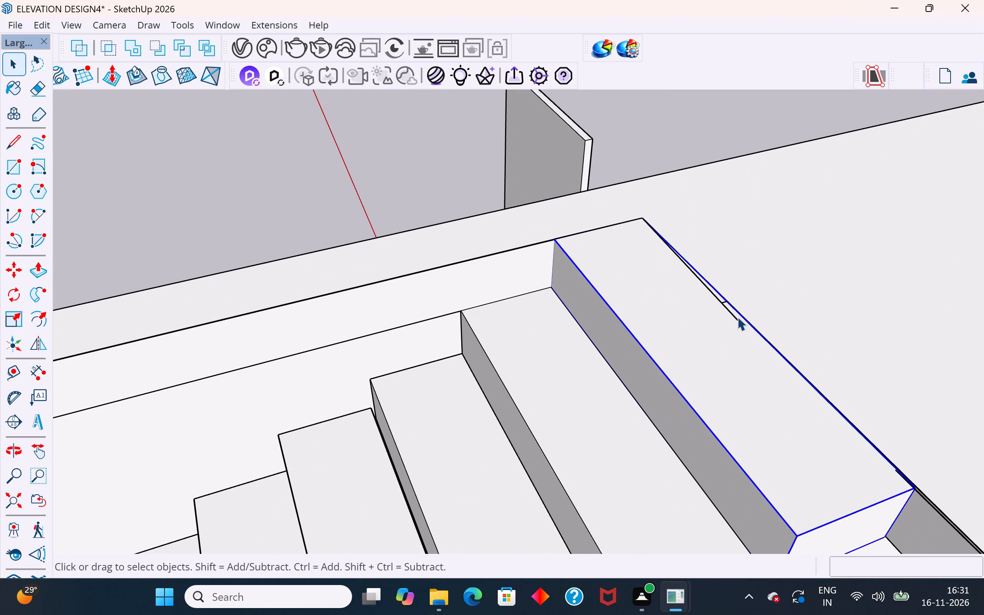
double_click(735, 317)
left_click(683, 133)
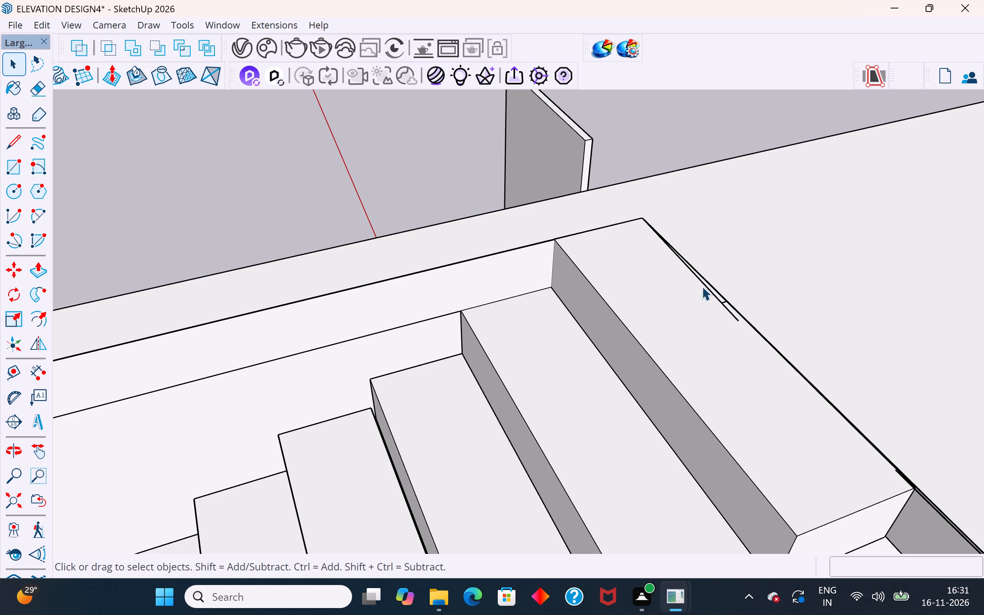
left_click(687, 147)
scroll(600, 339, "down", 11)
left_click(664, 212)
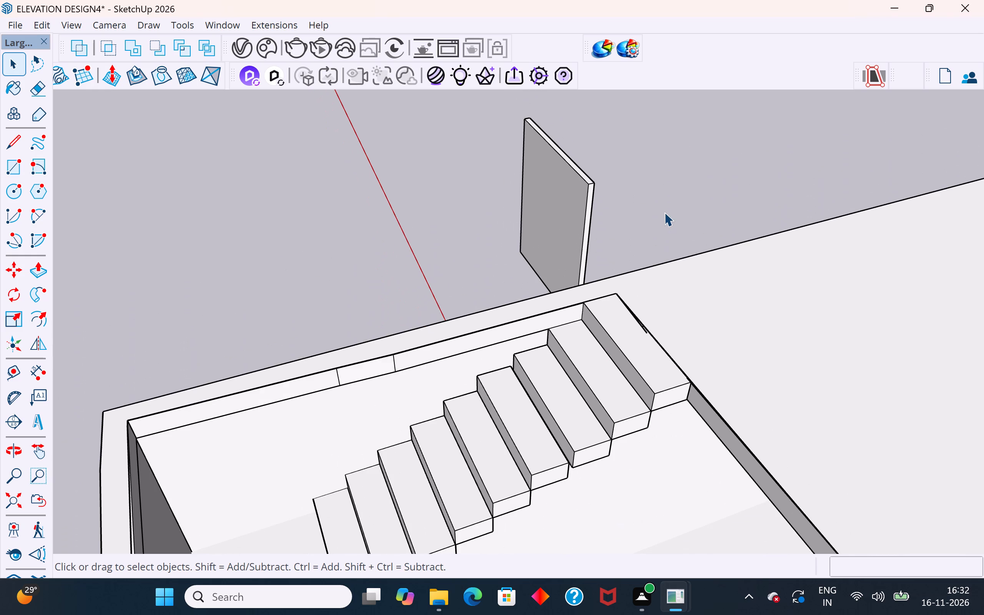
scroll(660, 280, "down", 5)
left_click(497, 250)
Select all nine steps of the upper stair flight together, from the one at the slab opening down to the landing.
middle_click_drag(612, 427, 525, 452)
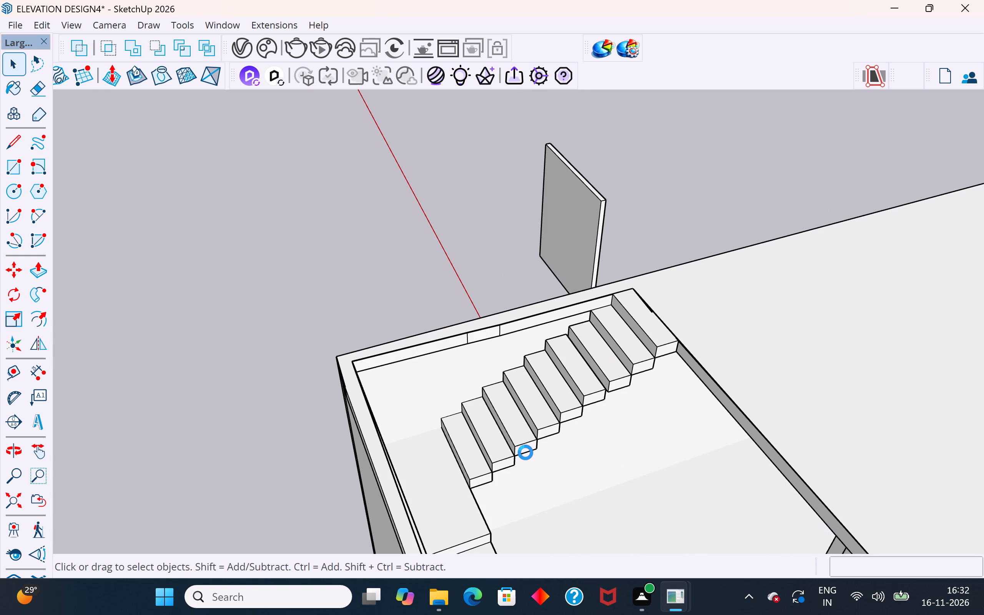
middle_click_drag(573, 416, 489, 424)
scroll(629, 371, "up", 3)
scroll(529, 459, "up", 1)
middle_click_drag(529, 460, 603, 318)
scroll(611, 341, "up", 2)
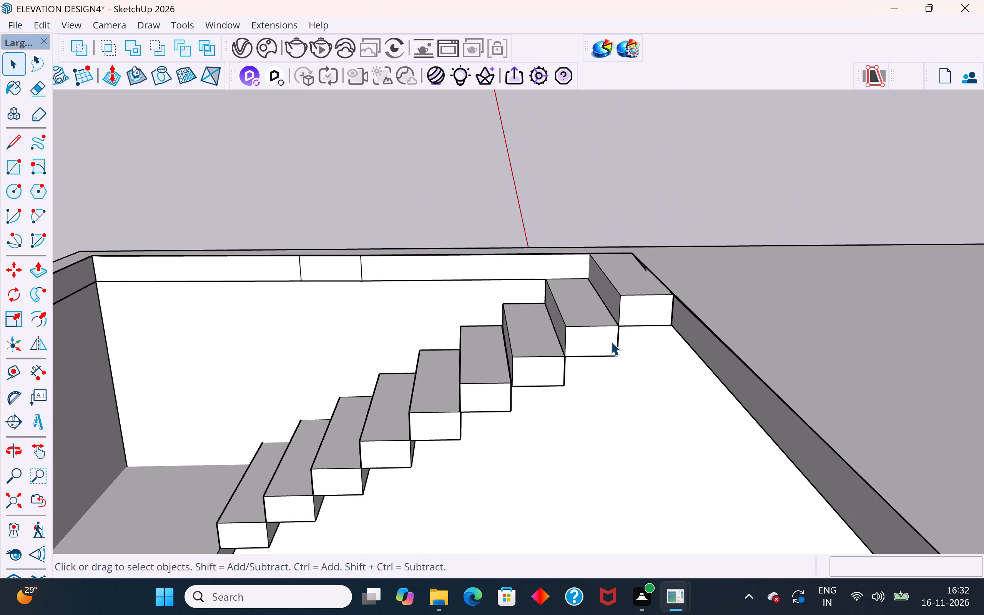
scroll(611, 341, "up", 1)
left_click(648, 291)
left_click(606, 330)
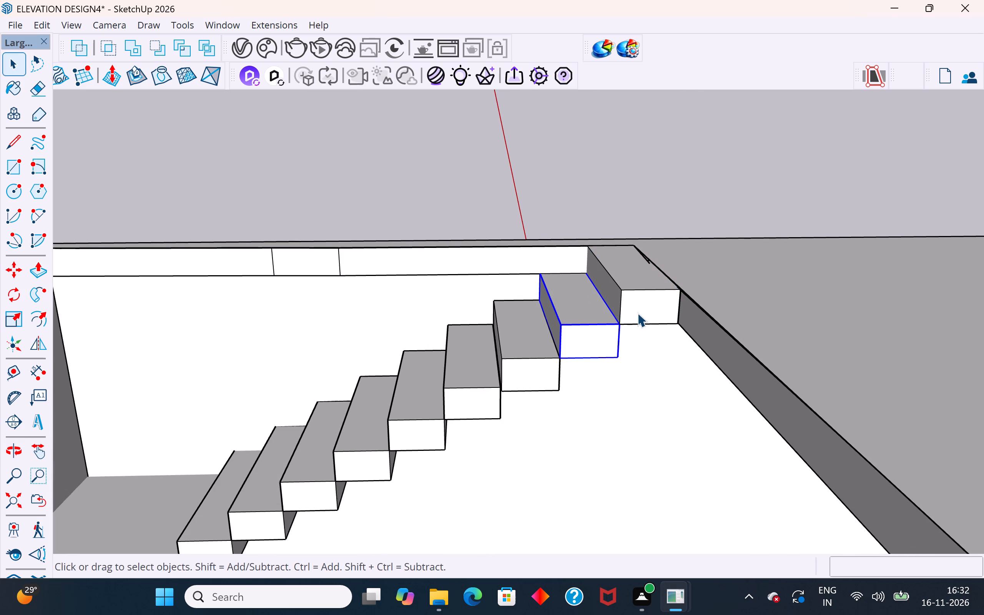
left_click(637, 313)
left_click(599, 343, "ctrl")
left_click(530, 371, "ctrl")
left_click(484, 404, "ctrl")
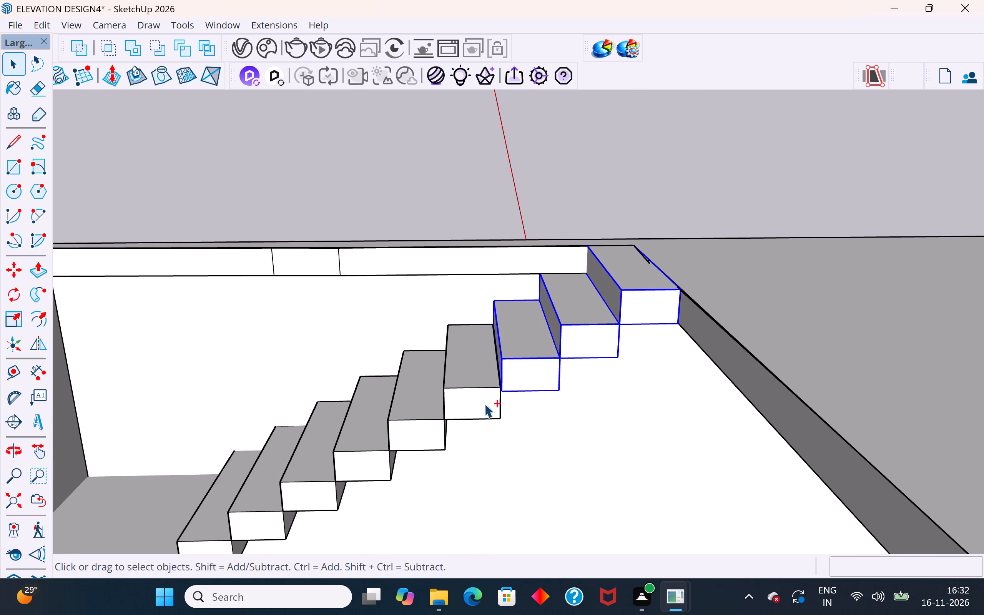
left_click(437, 434, "ctrl")
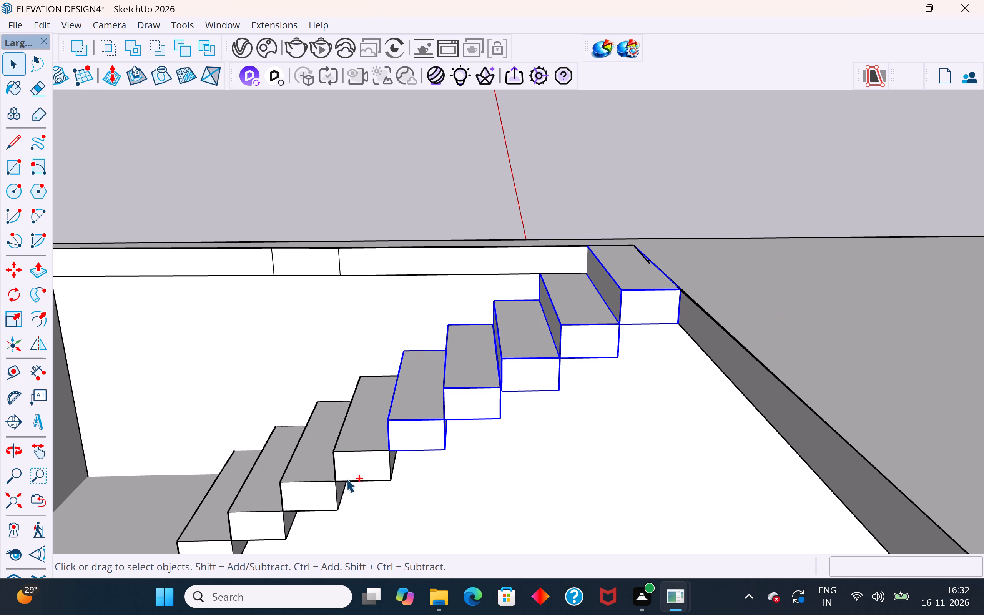
left_click(348, 465, "ctrl")
left_click(291, 507, "ctrl")
left_click(273, 518, "ctrl")
left_click(219, 545, "ctrl")
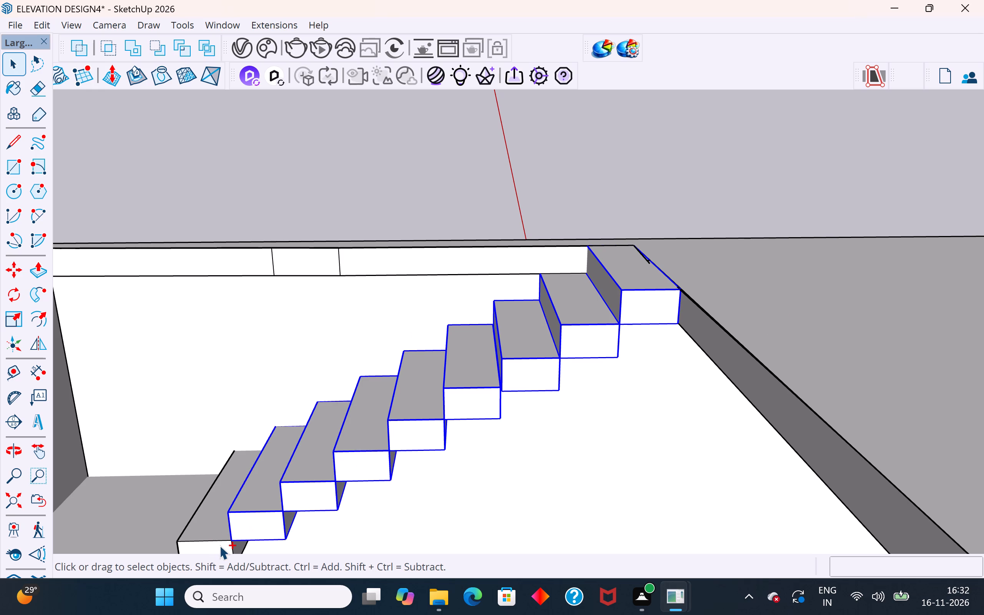
scroll(443, 360, "down", 5)
middle_click_drag(465, 365, 509, 522)
scroll(553, 257, "up", 3)
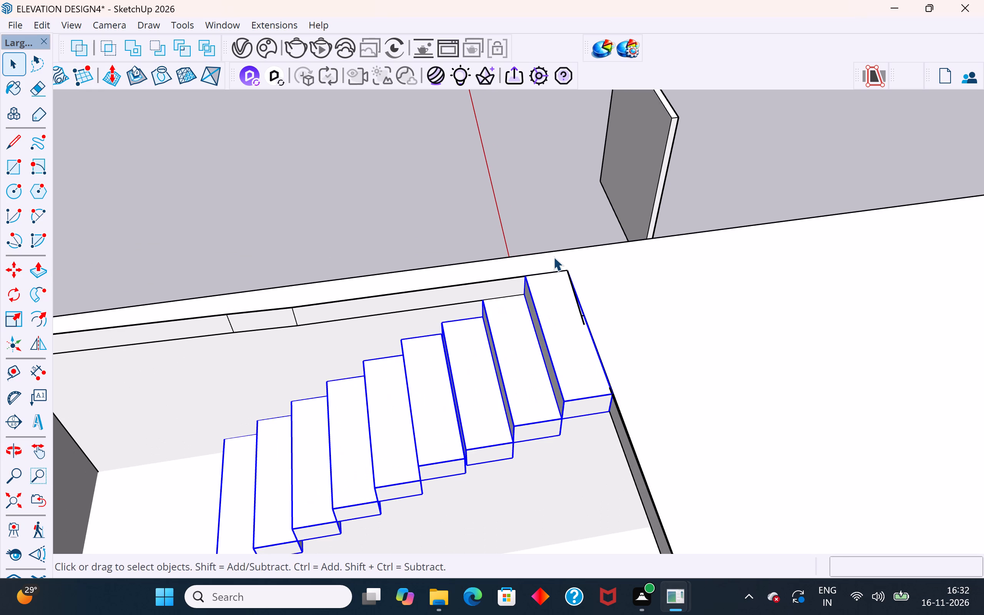
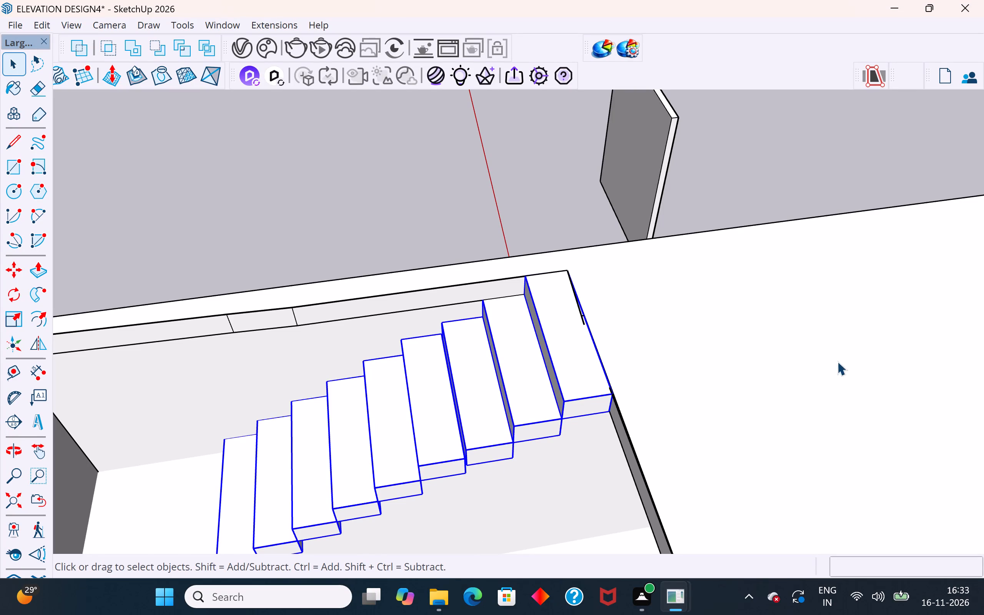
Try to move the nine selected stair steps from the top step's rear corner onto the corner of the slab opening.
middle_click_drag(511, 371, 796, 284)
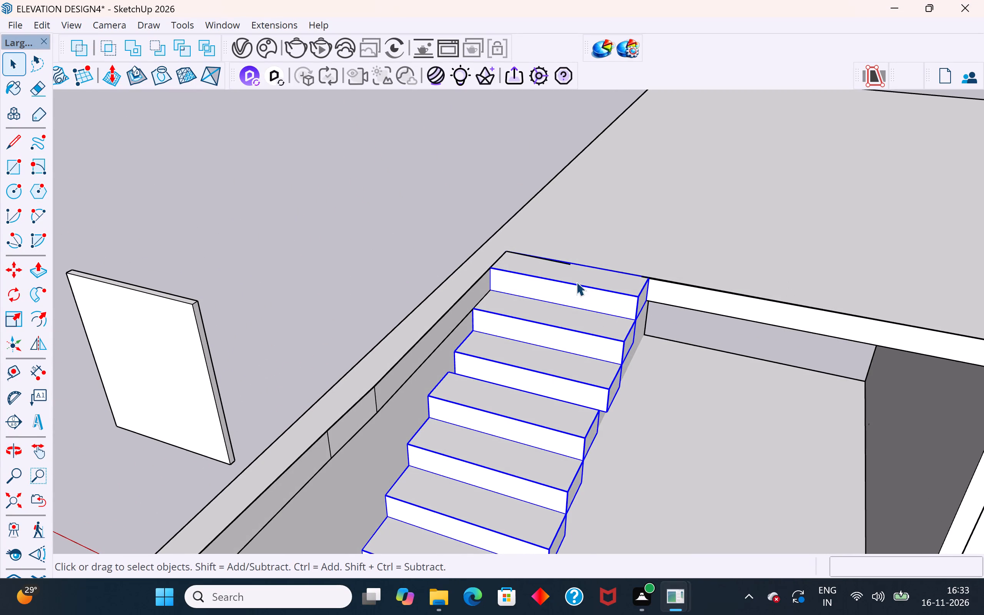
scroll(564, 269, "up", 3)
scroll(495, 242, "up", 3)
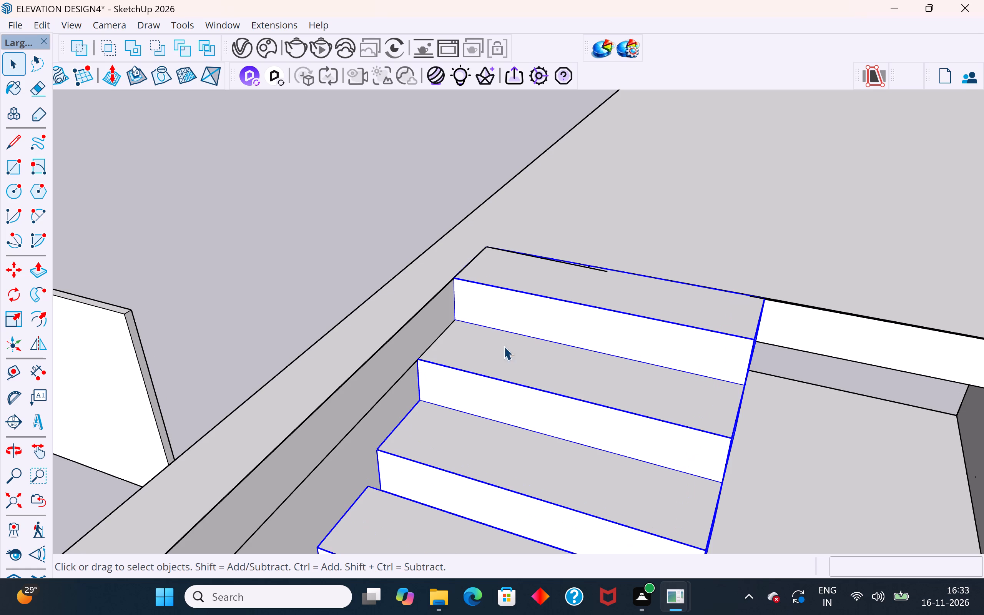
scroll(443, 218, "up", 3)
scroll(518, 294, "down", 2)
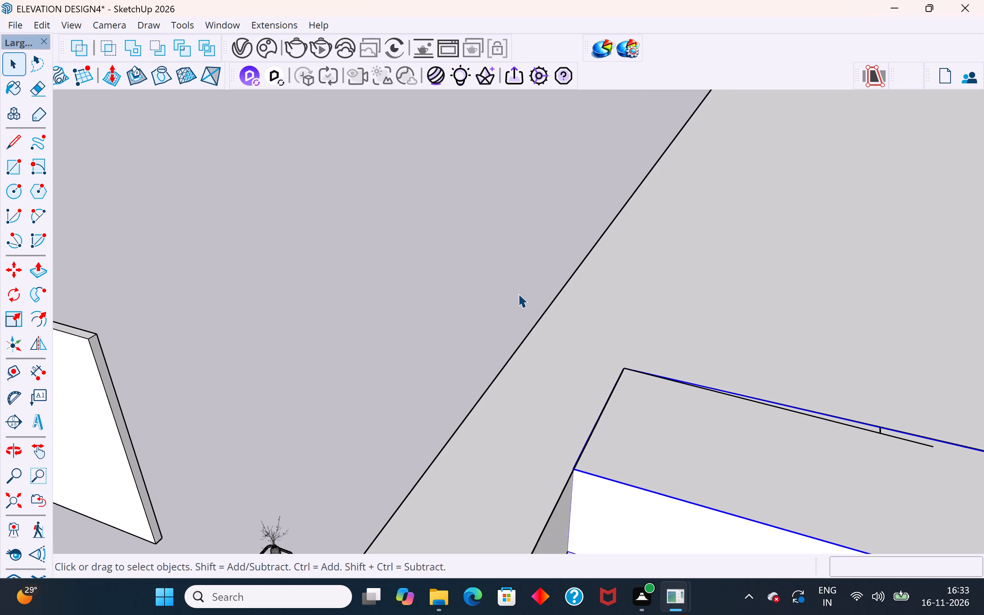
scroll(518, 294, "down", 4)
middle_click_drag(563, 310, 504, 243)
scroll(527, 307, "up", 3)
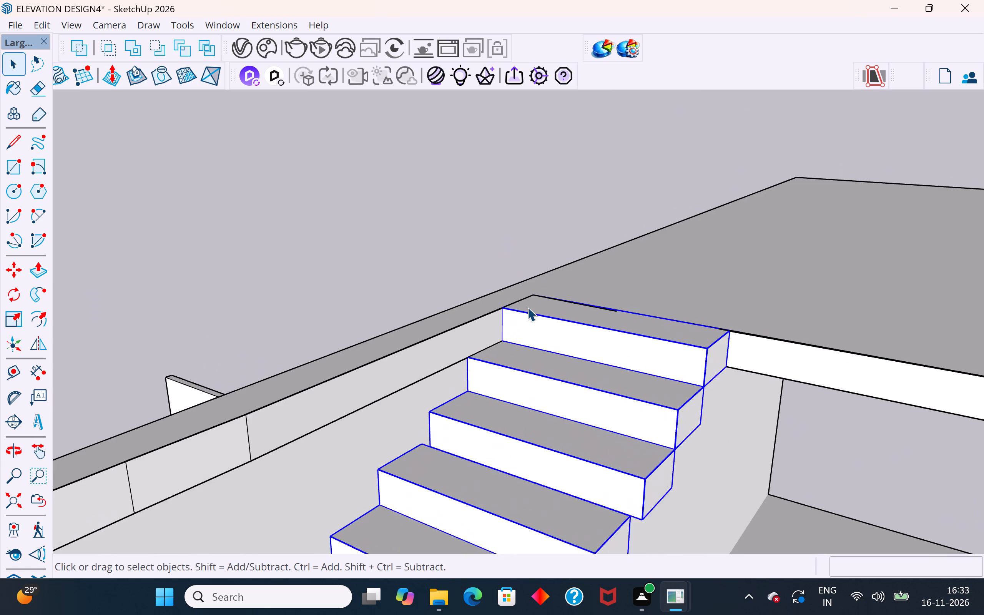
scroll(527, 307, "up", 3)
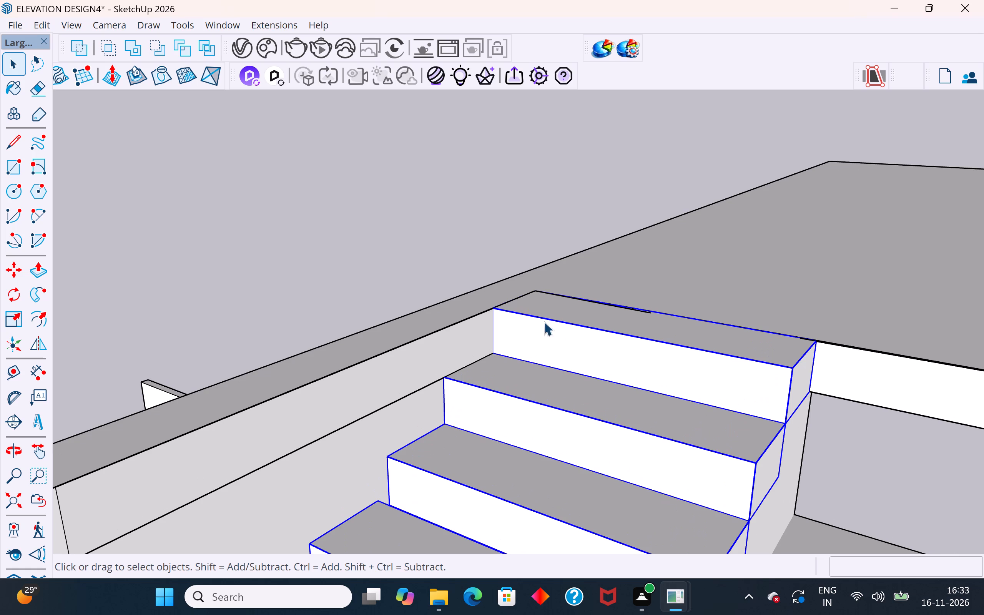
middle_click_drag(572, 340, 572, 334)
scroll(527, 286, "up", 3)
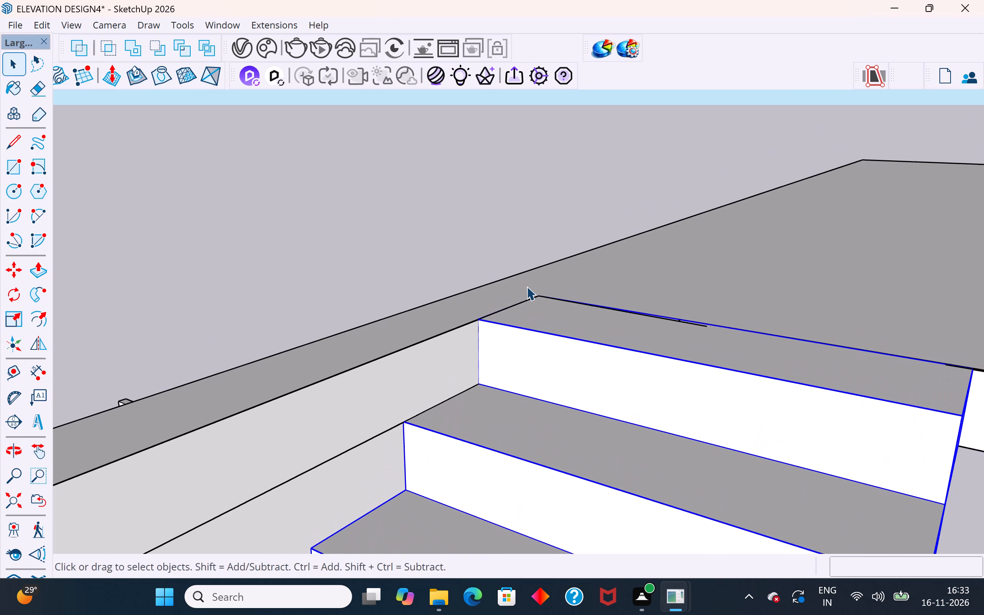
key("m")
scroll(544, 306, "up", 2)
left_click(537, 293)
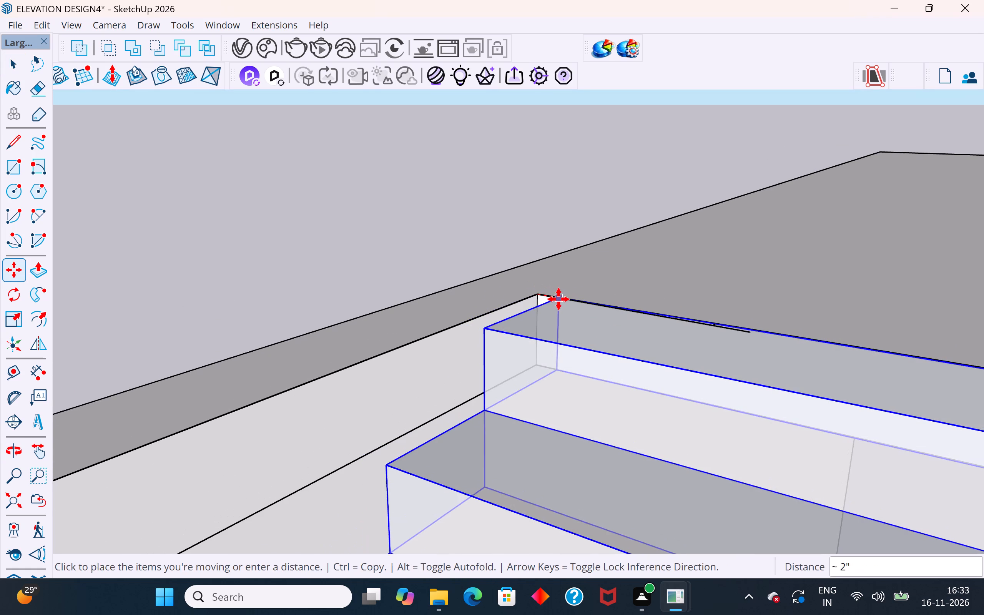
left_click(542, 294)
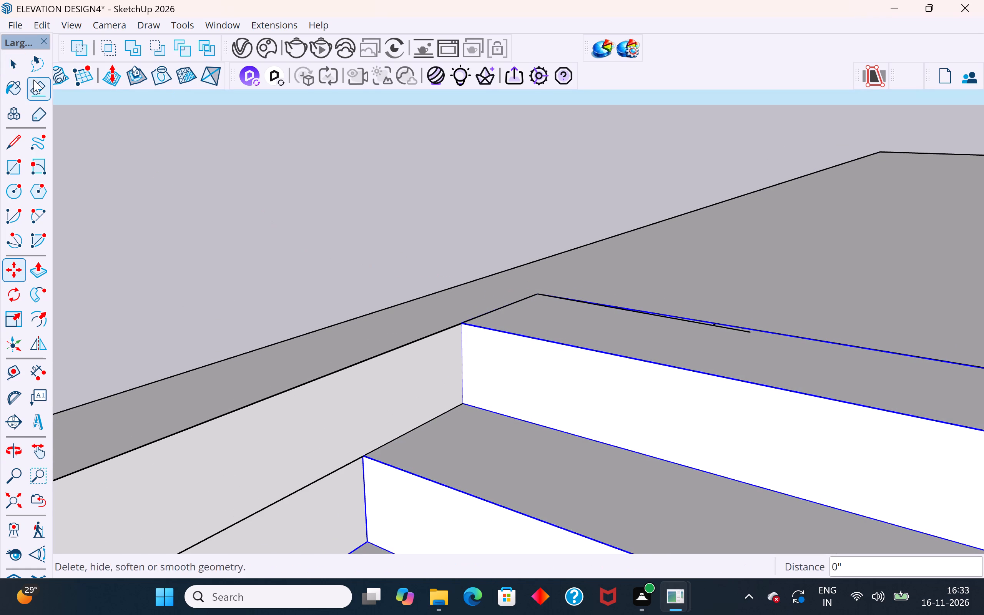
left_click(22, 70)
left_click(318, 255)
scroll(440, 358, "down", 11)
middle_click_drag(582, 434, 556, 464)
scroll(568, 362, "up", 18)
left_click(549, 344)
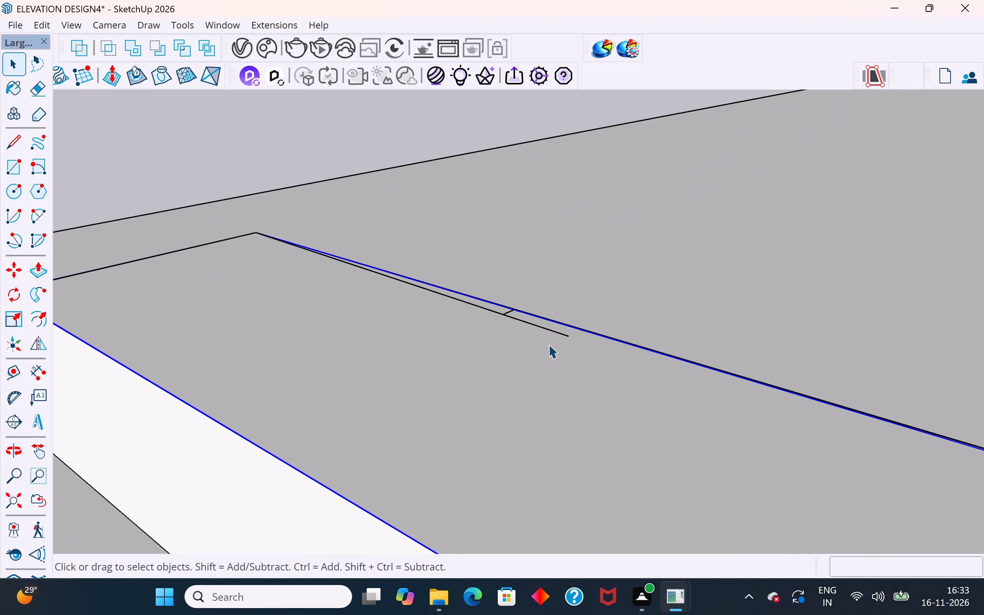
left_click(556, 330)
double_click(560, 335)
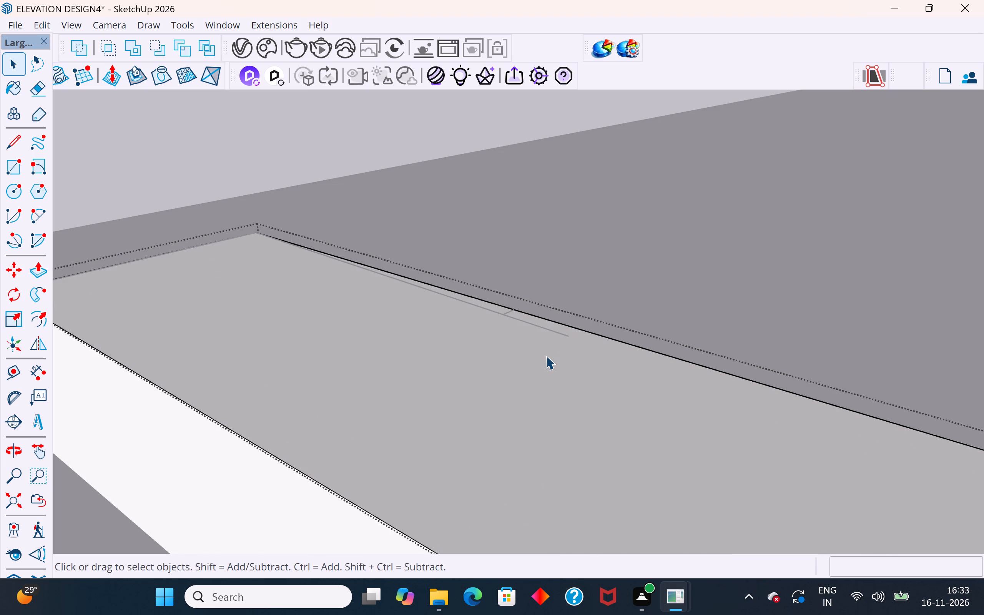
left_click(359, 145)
Examine how the upper stair steps meet the slab opening, the side wall and each other, from above and below.
scroll(563, 278, "down", 10)
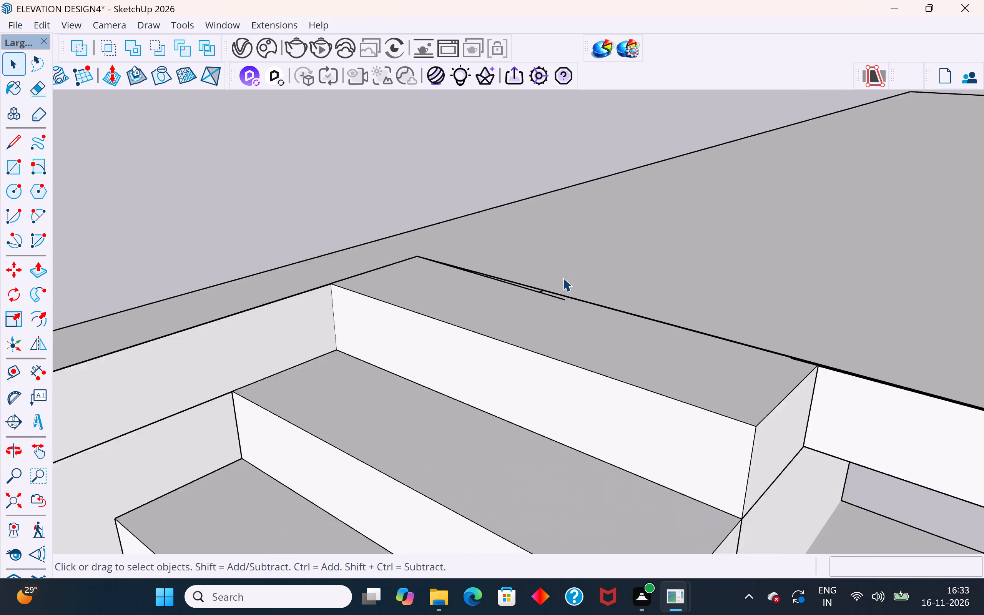
scroll(563, 278, "down", 2)
middle_click_drag(693, 354, 474, 341)
middle_click_drag(565, 202, 565, 179)
left_click(597, 233)
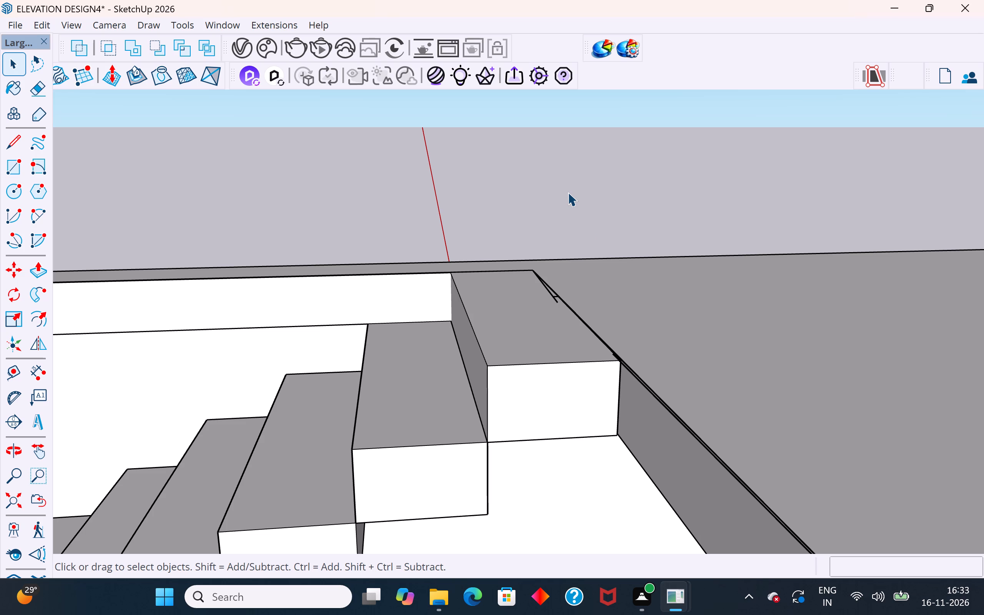
left_click(724, 147)
scroll(643, 217, "down", 5)
middle_click_drag(635, 249, 615, 266)
scroll(623, 244, "up", 12)
middle_click_drag(638, 229, 626, 203)
scroll(630, 231, "up", 2)
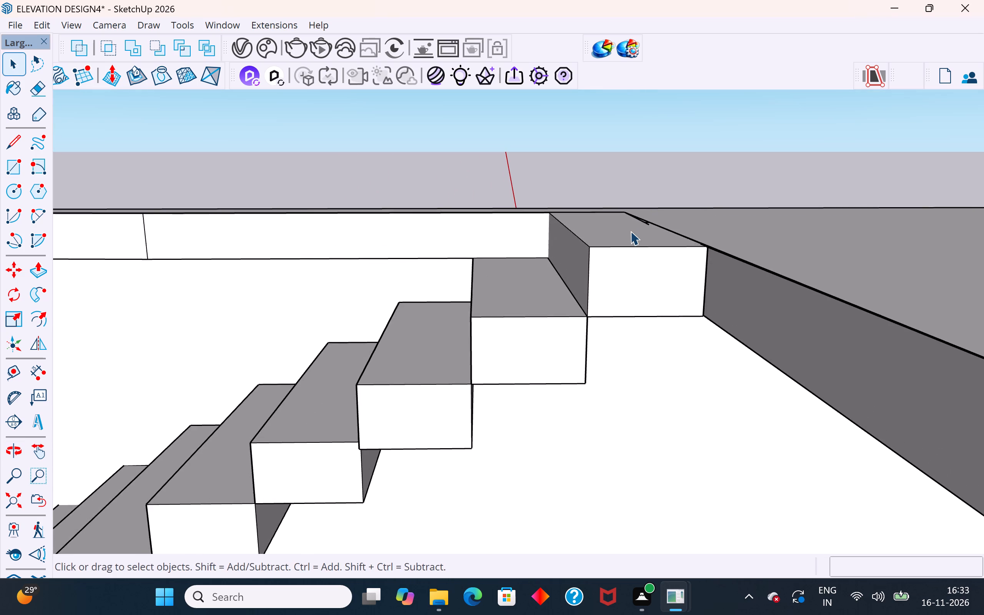
scroll(630, 231, "up", 3)
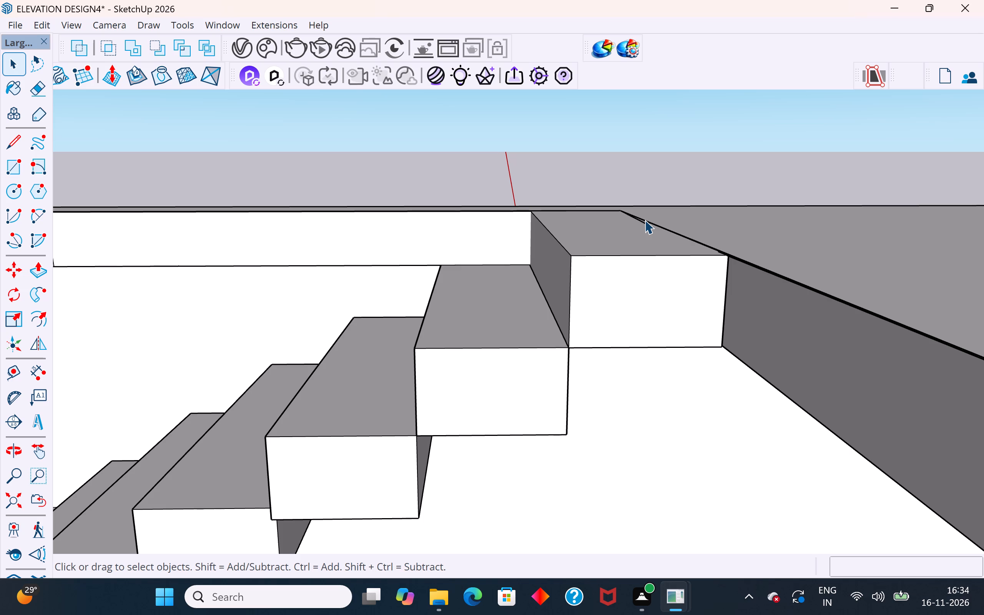
scroll(618, 343, "down", 3)
middle_click_drag(630, 342, 636, 333)
scroll(644, 293, "up", 3)
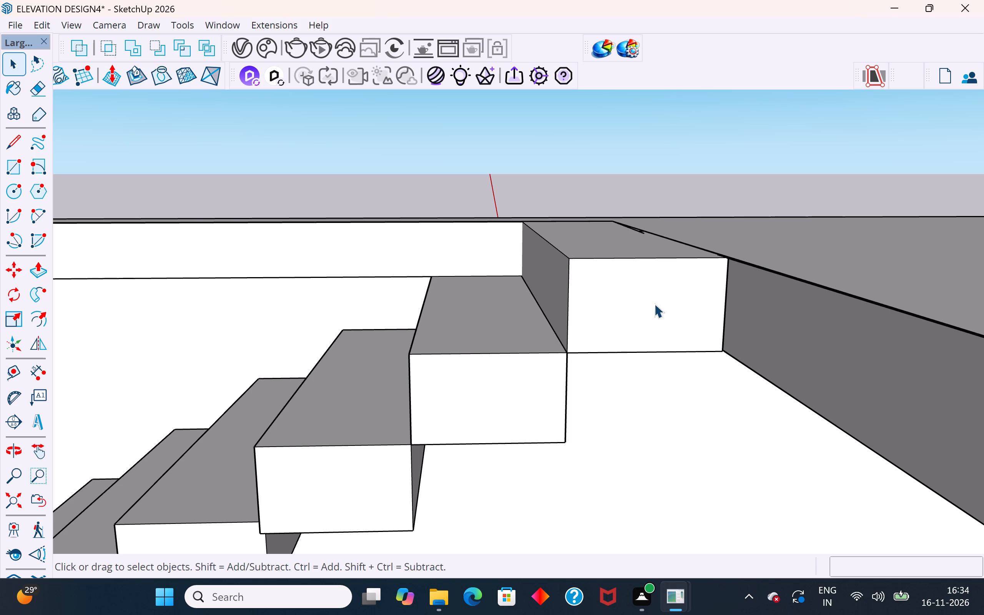
left_click(635, 201)
scroll(640, 321, "down", 4)
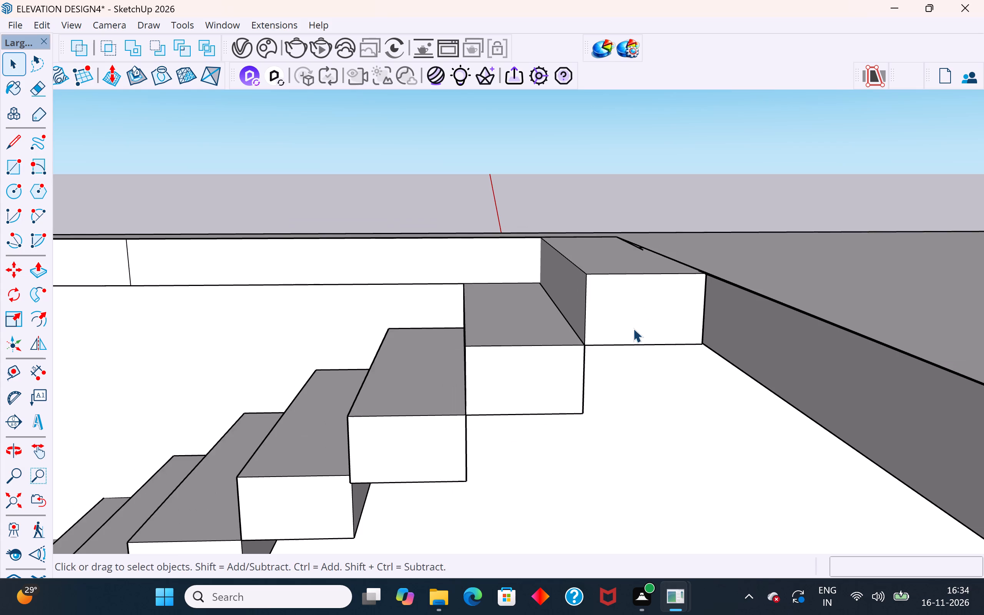
middle_click_drag(615, 361, 617, 381)
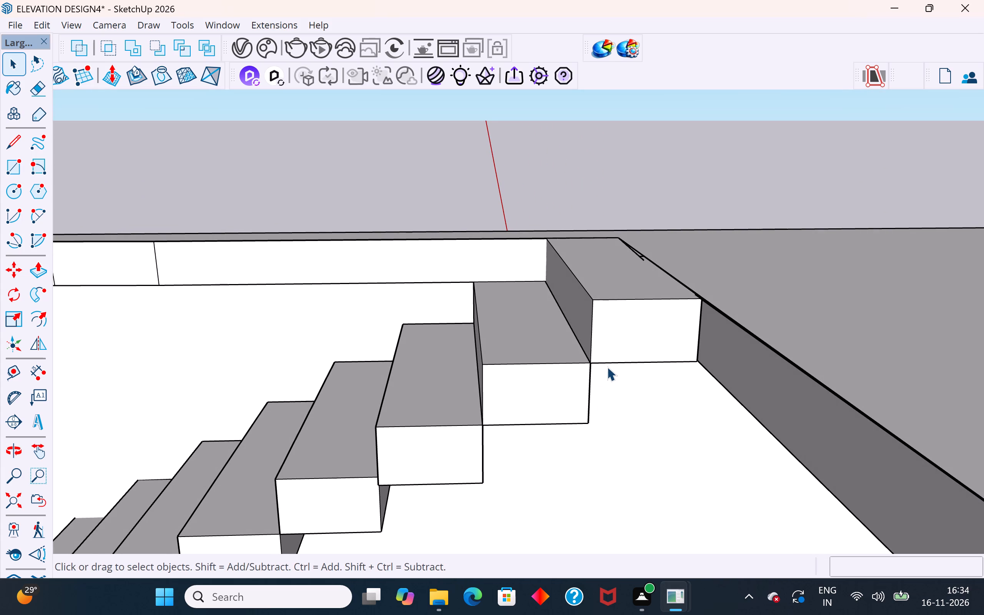
left_click(761, 158)
scroll(623, 335, "down", 4)
middle_click_drag(631, 359, 688, 358)
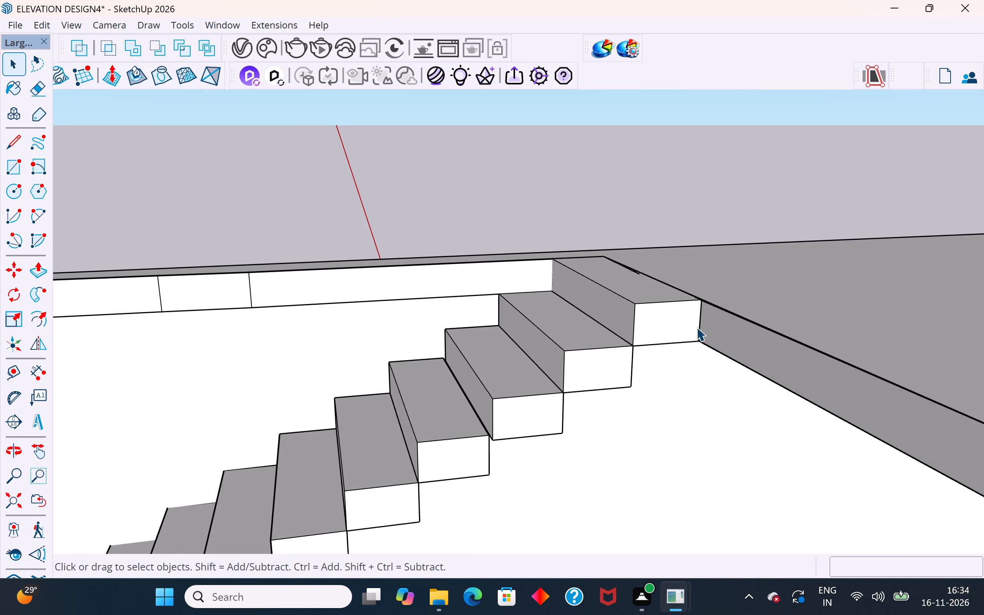
middle_click_drag(685, 312, 620, 224)
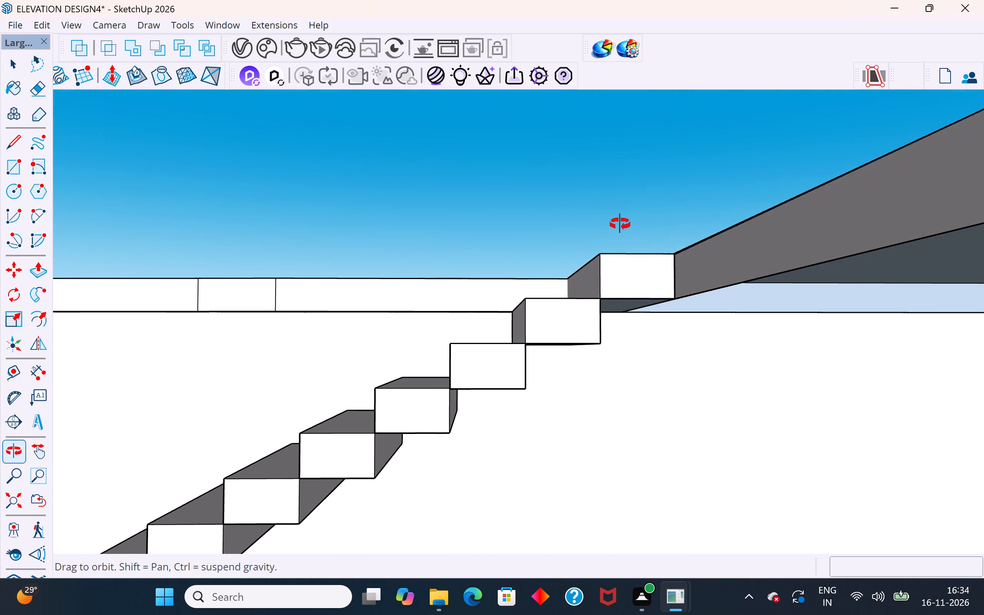
middle_click_drag(620, 224, 534, 207)
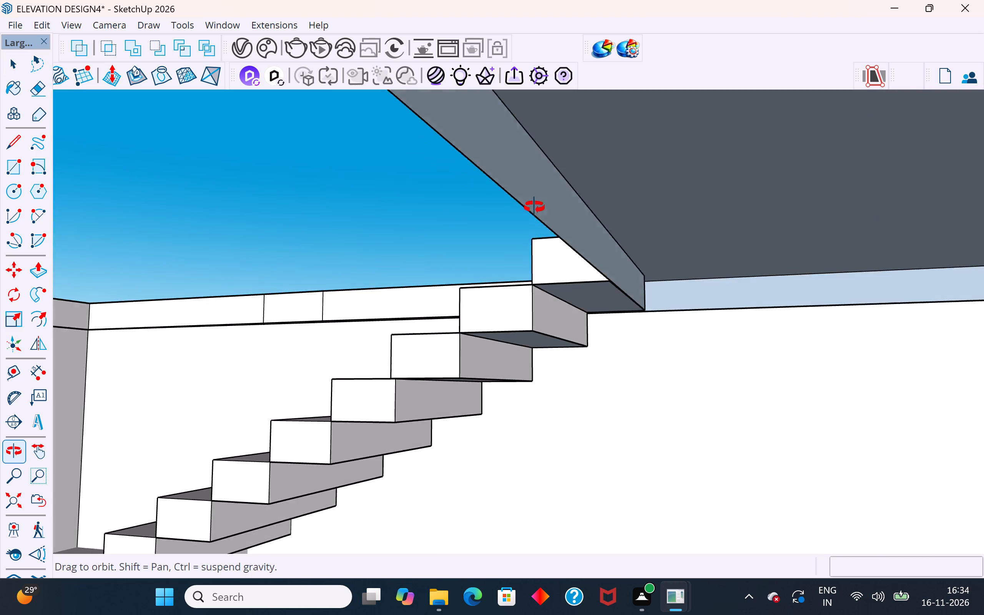
middle_click_drag(534, 207, 567, 224)
scroll(567, 224, "up", 1)
scroll(547, 241, "down", 12)
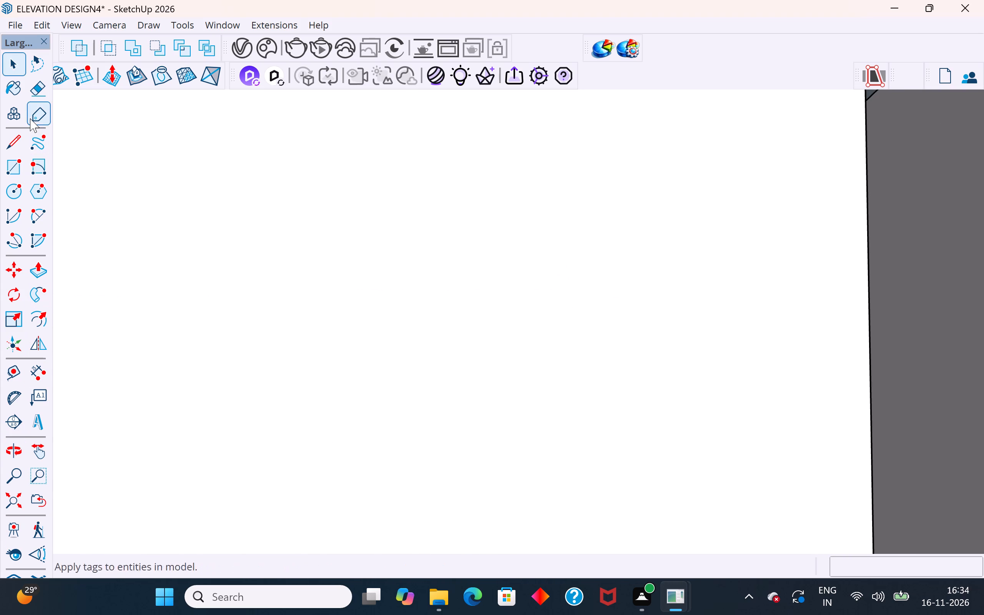
scroll(663, 375, "down", 5)
scroll(376, 376, "down", 11)
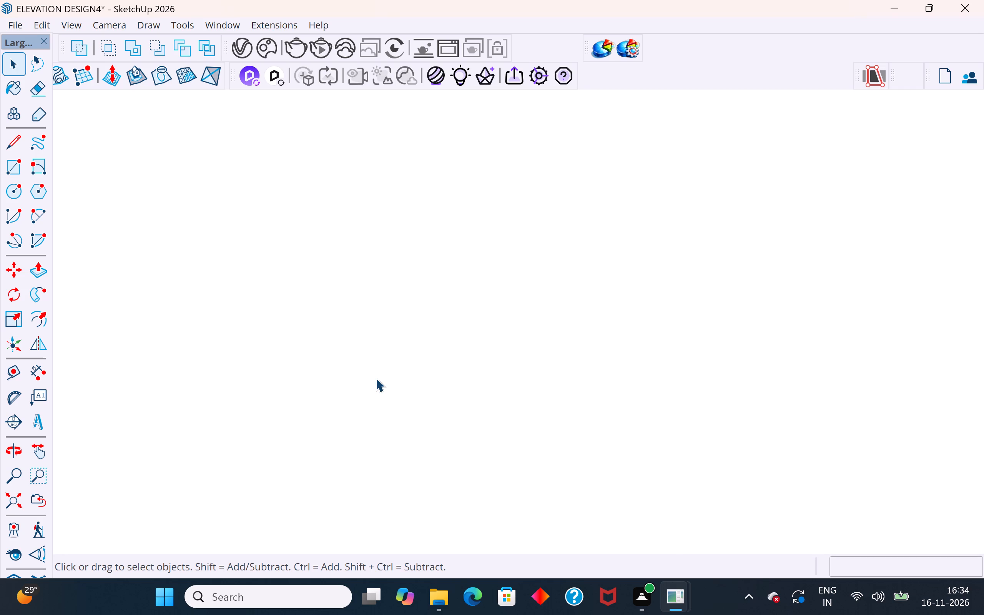
Draw a rectangle about 40' 1/2" by 20' 1 1/2" from the slab corner at the top of the stairs to the far front slab corner.
left_click(9, 497)
scroll(602, 367, "down", 3)
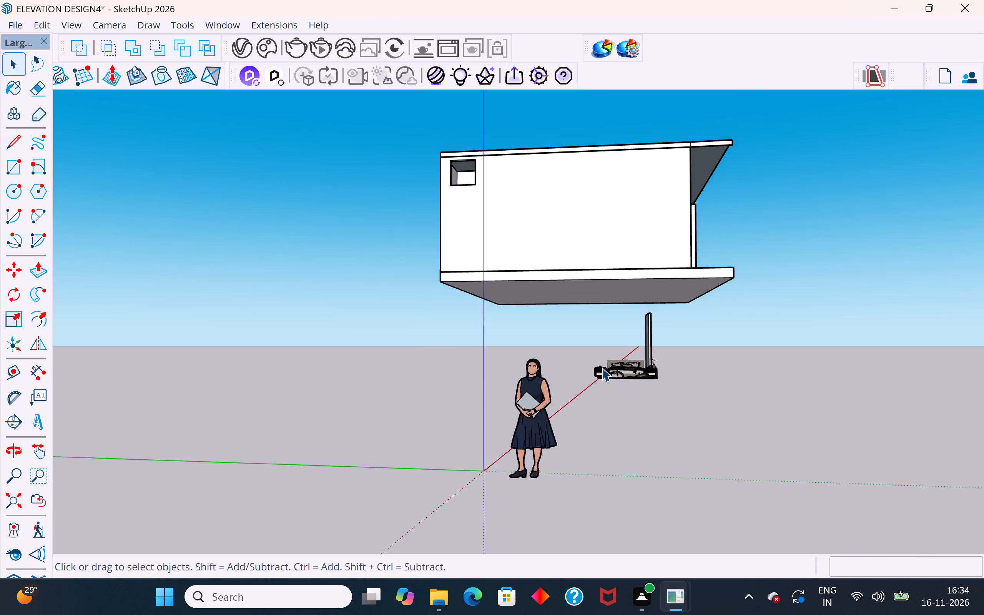
scroll(602, 367, "down", 1)
middle_click_drag(752, 330, 467, 366)
scroll(636, 244, "up", 4)
middle_click_drag(677, 279, 601, 239)
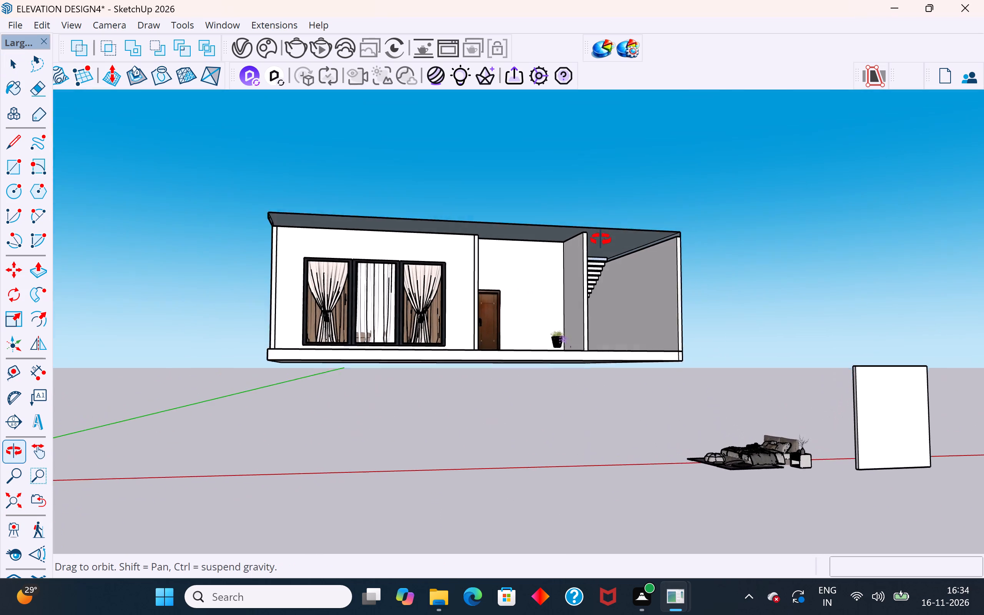
middle_click_drag(601, 239, 592, 261)
scroll(602, 259, "up", 9)
middle_click_drag(610, 258, 617, 276)
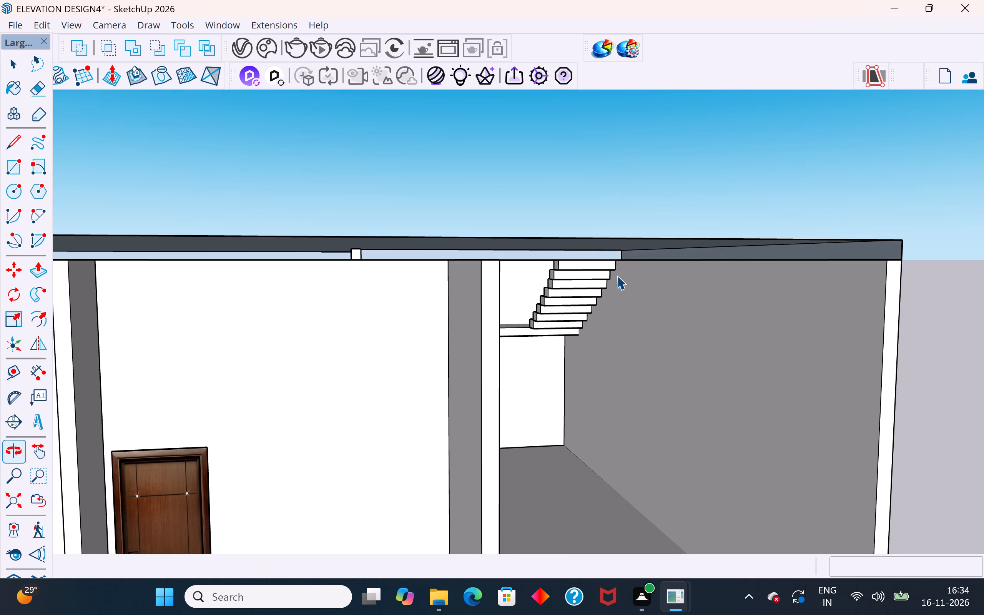
left_click(22, 166)
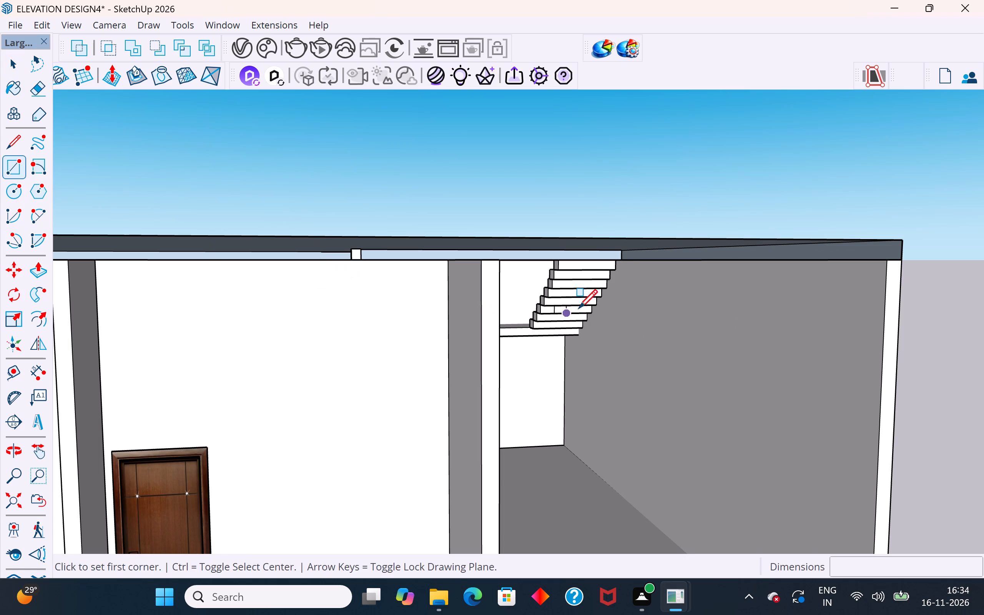
left_click(621, 264)
scroll(621, 263, "down", 8)
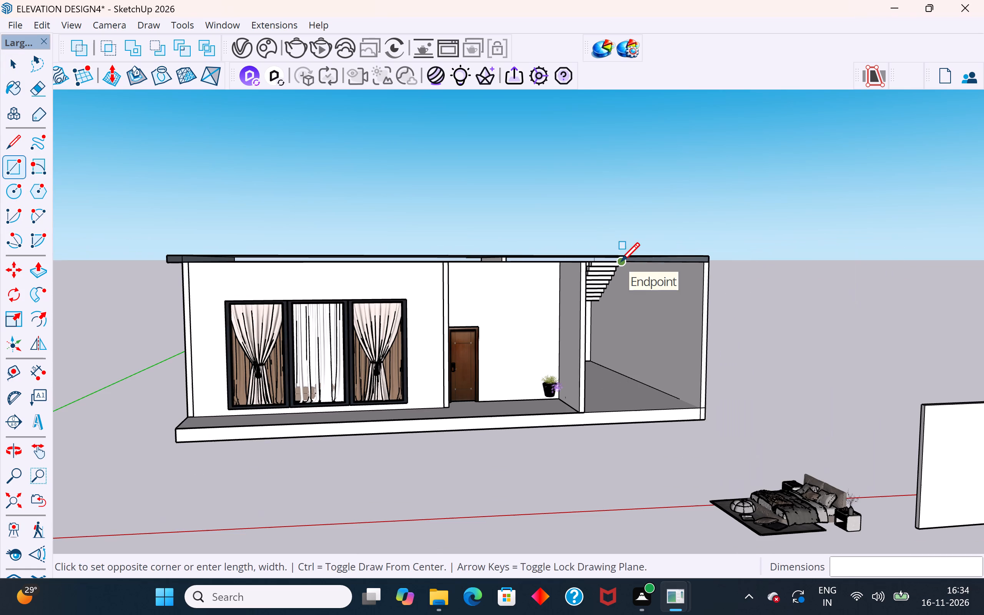
left_click(166, 266)
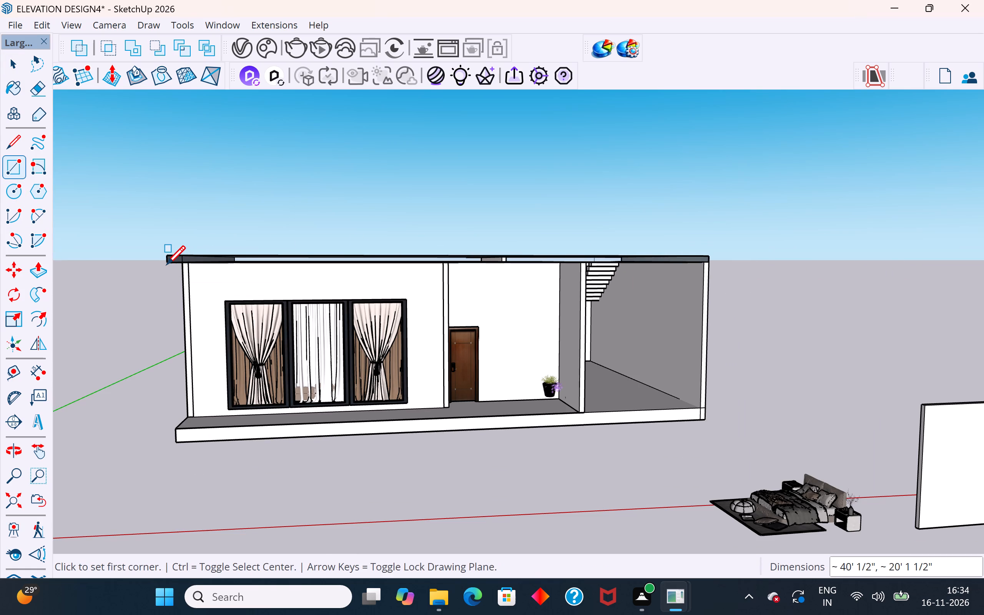
Draw a line along the slab's lower front edge, from the corner above the curtained windows to the corner at the stair-side wall.
middle_click_drag(221, 277, 509, 329)
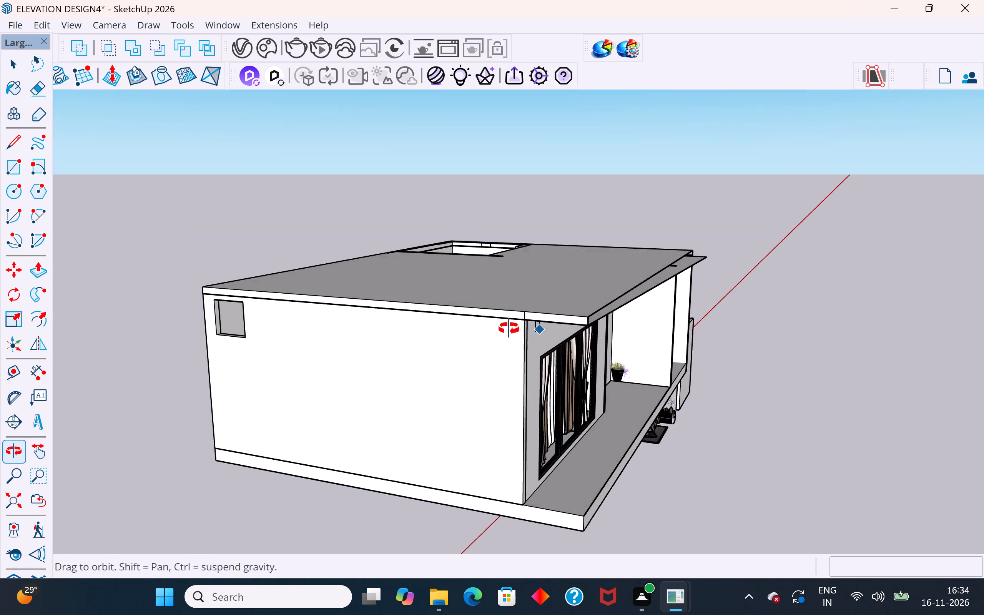
middle_click_drag(509, 329, 509, 334)
left_click(18, 139)
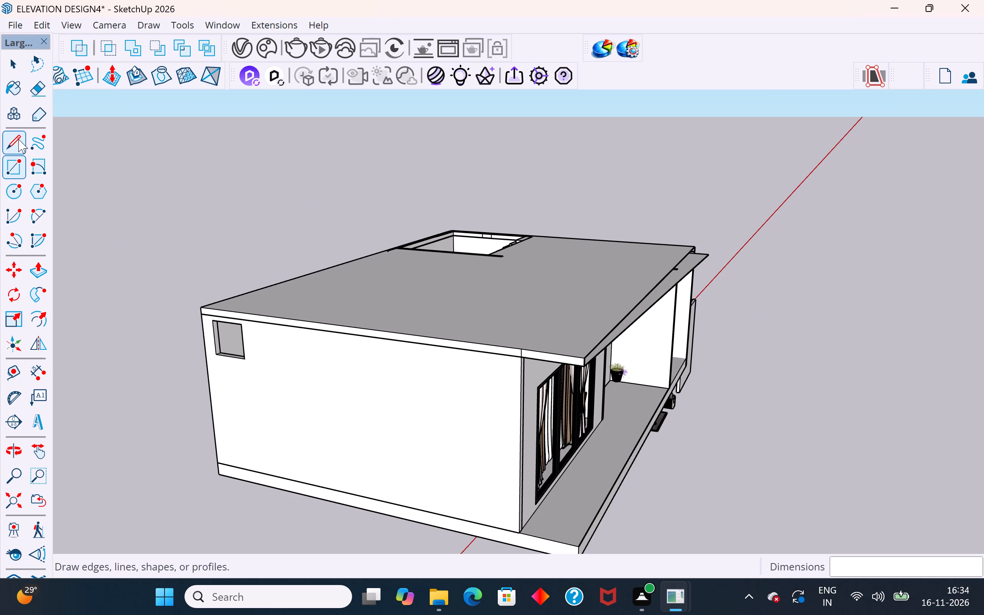
middle_click_drag(675, 263, 635, 326)
scroll(705, 279, "up", 3)
middle_click_drag(700, 278, 584, 282)
scroll(783, 269, "down", 5)
scroll(388, 403, "up", 7)
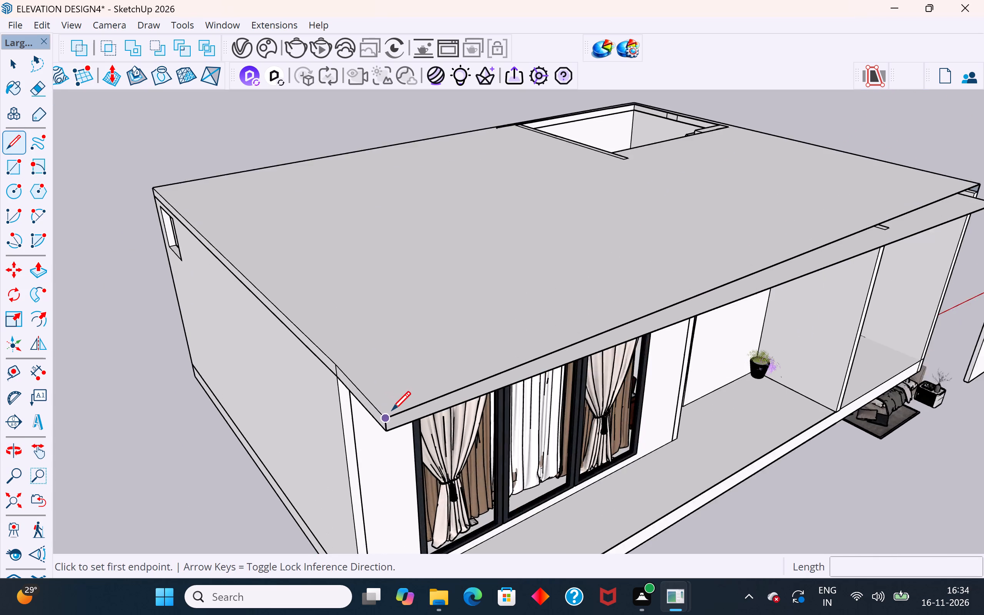
scroll(392, 412, "up", 10)
left_click(386, 438)
scroll(386, 438, "down", 7)
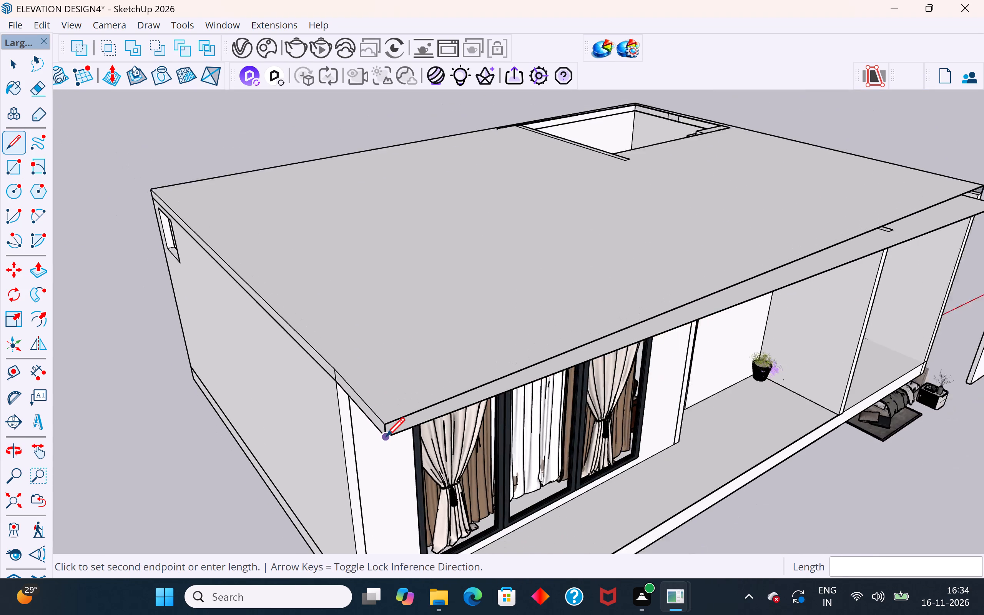
scroll(386, 438, "down", 7)
middle_click_drag(819, 267, 571, 271)
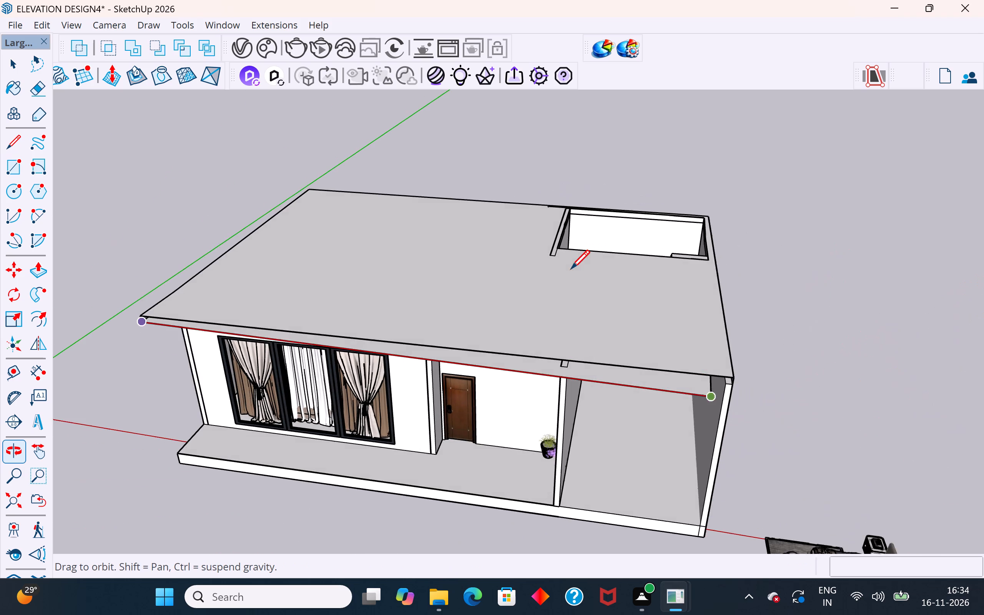
scroll(733, 401, "up", 2)
left_click(728, 381)
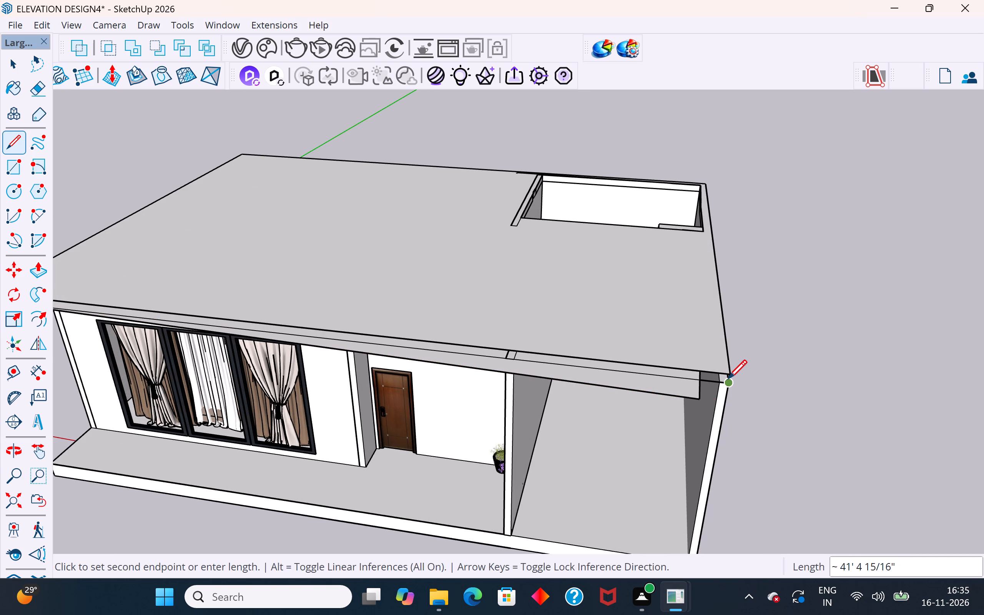
left_click(24, 62)
left_click(148, 124)
Draw a rectangle about 41' 4 15/16" by 6" over the slab's front edge, from the stair-side upper corner to the window-side lower corner.
middle_click_drag(763, 405, 929, 363)
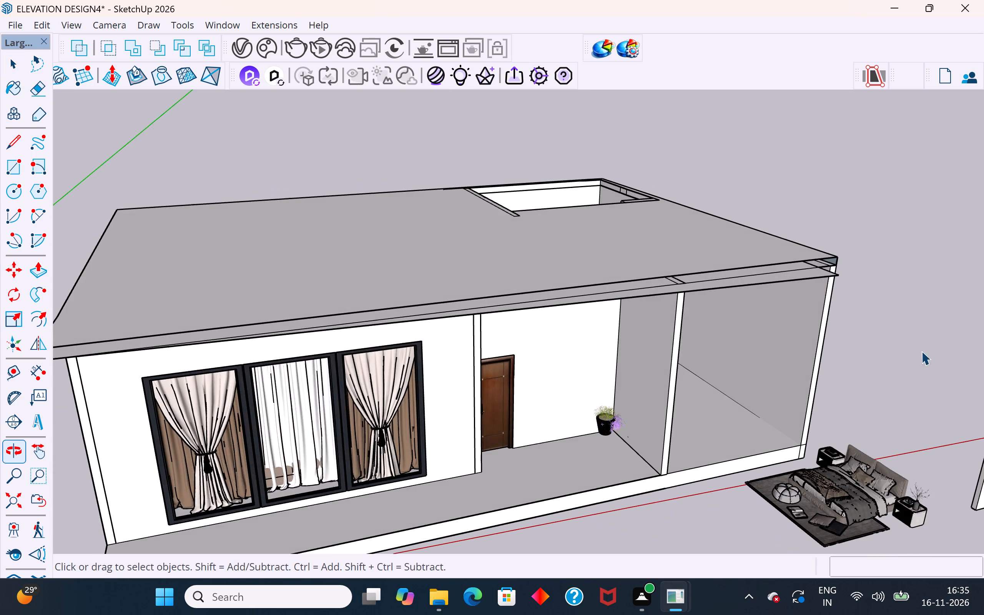
scroll(892, 329, "down", 4)
middle_click_drag(909, 389, 941, 367)
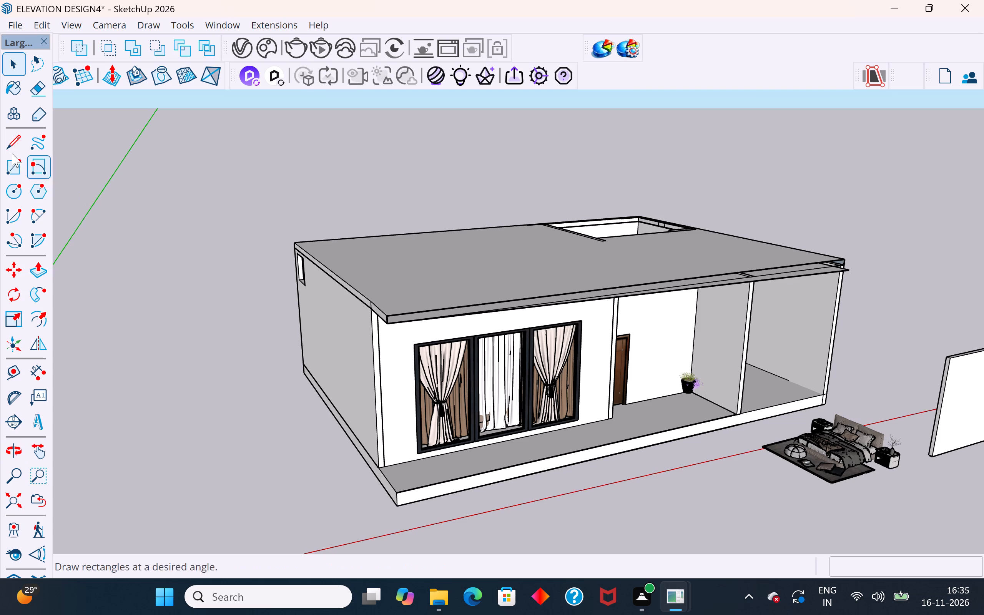
left_click(14, 160)
scroll(818, 280, "up", 4)
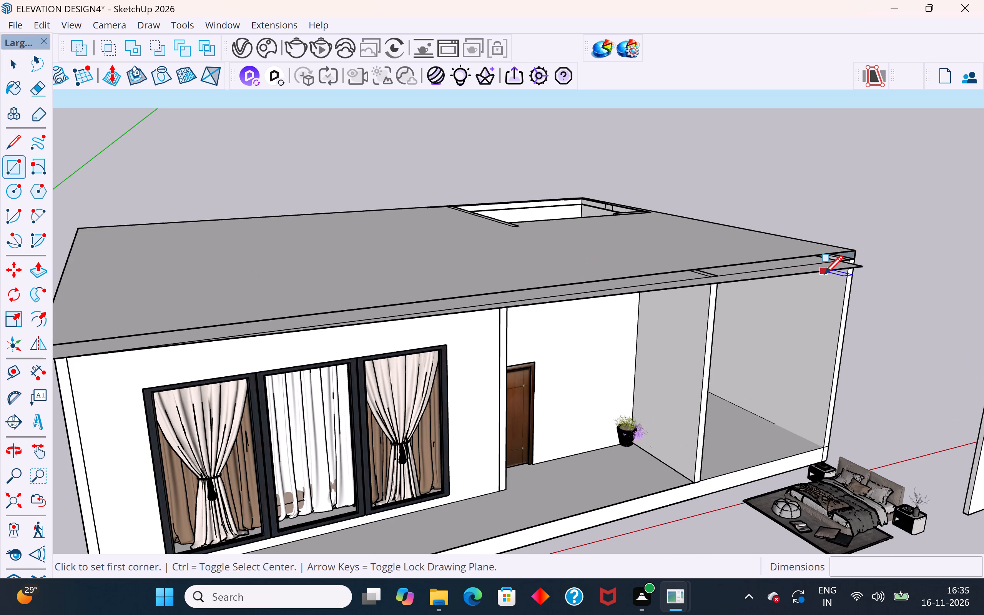
left_click(853, 252)
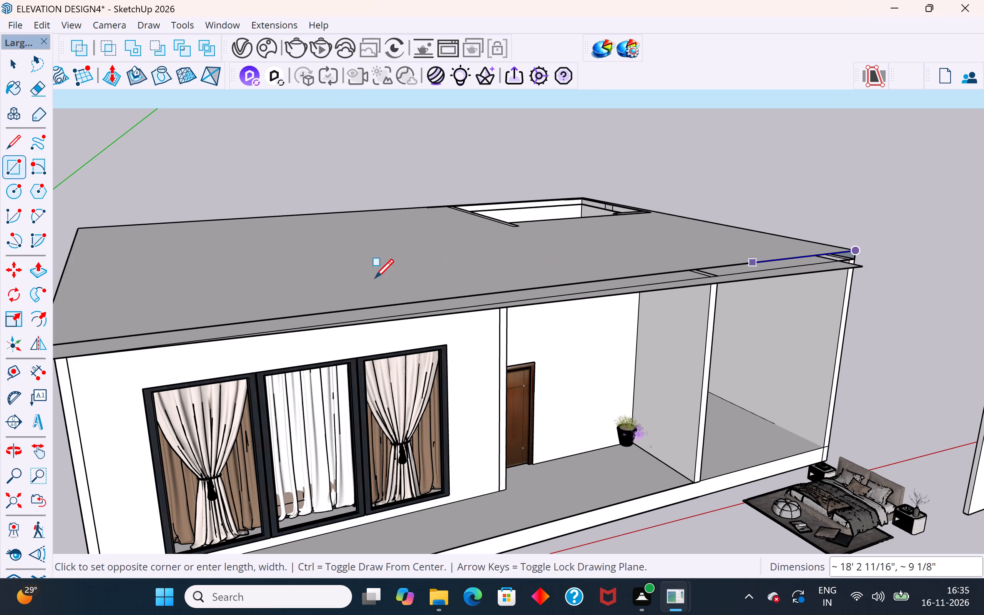
scroll(656, 326, "down", 2)
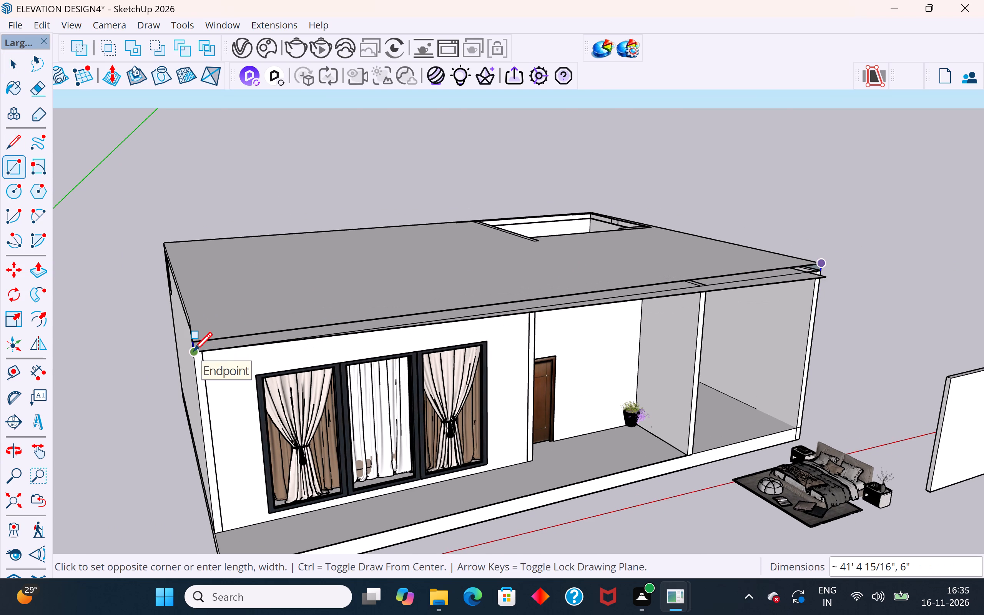
left_click(193, 353)
left_click(13, 70)
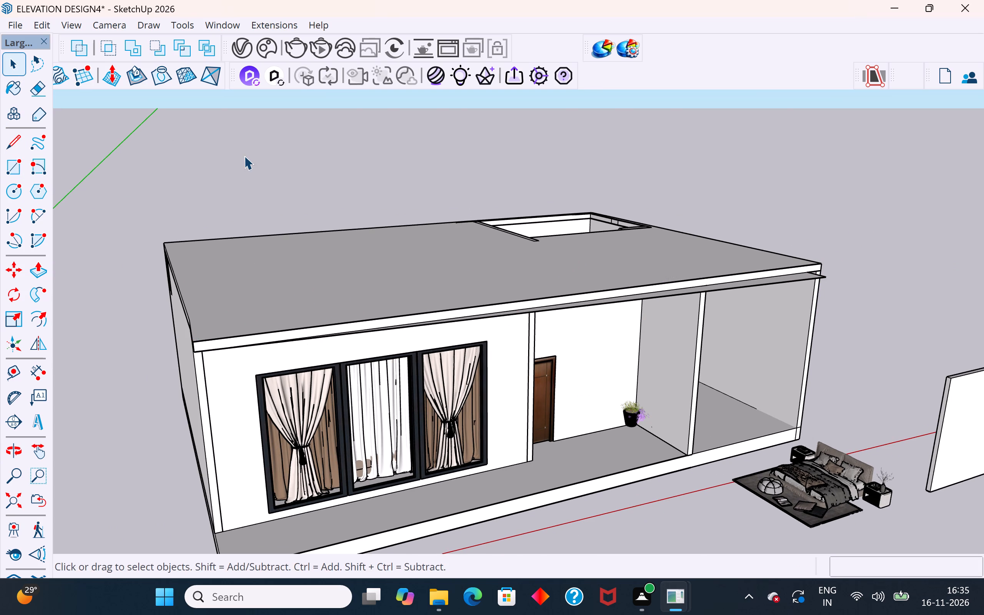
left_click(244, 156)
Delete the stray strip face projecting beyond the slab's front edge, along with its leftover long and short edges.
scroll(793, 261, "up", 2)
middle_click_drag(819, 286, 830, 377)
scroll(830, 363, "up", 2)
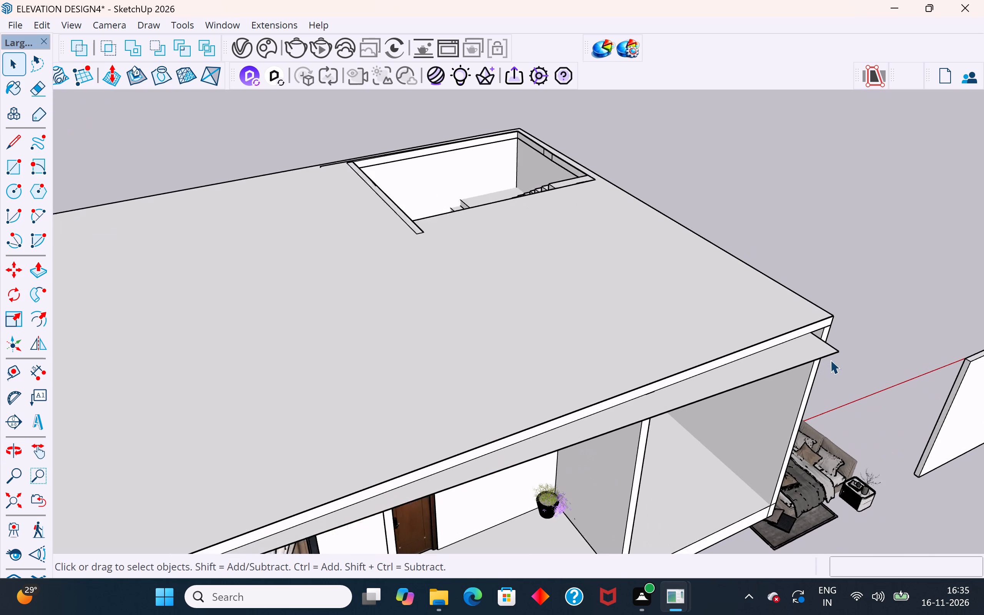
scroll(830, 360, "up", 1)
left_click(807, 345)
key("Delete")
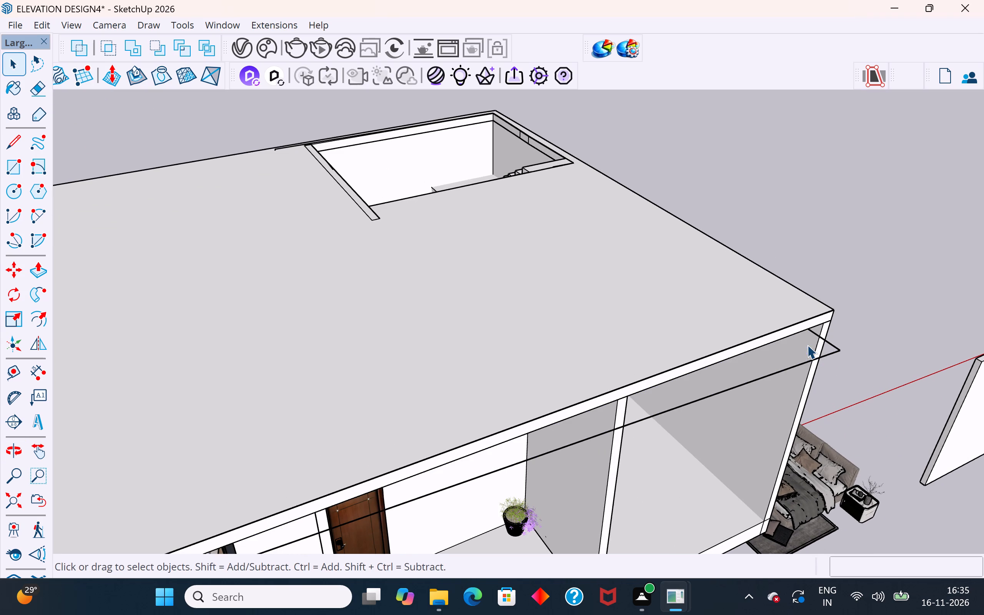
left_click(829, 352)
key("Delete")
left_click(836, 348)
key("Delete")
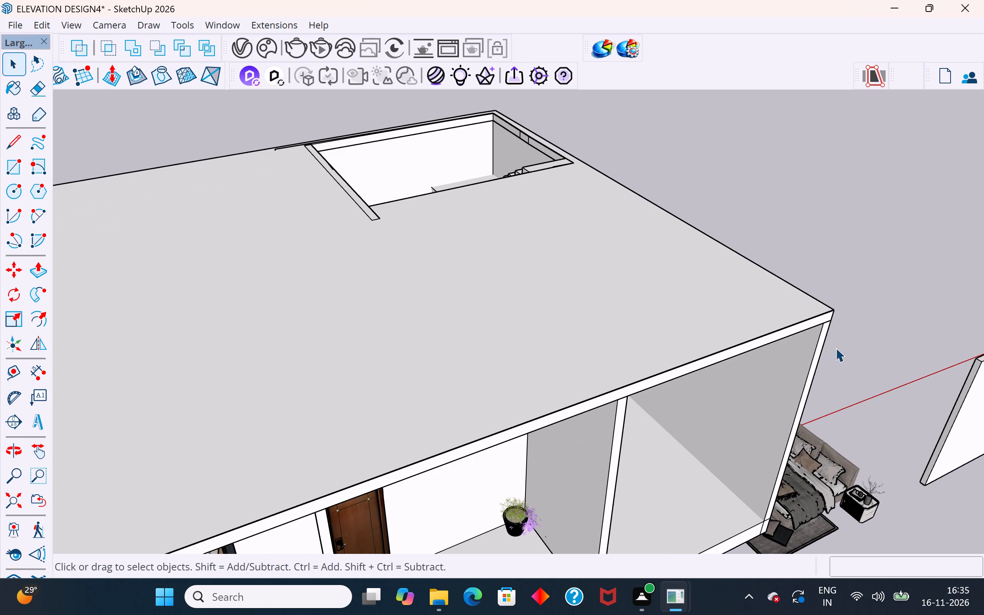
Group the slab's underside face together with its bounding edges.
scroll(748, 252, "down", 4)
middle_click_drag(756, 327, 731, 131)
middle_click_drag(709, 262, 696, 218)
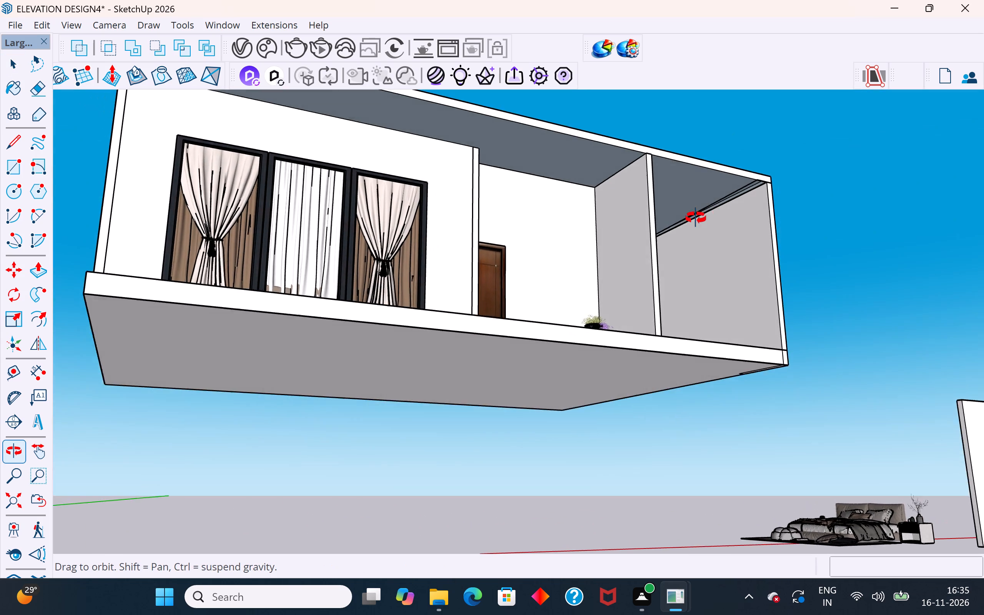
middle_click_drag(696, 218, 753, 295)
middle_click_drag(755, 276, 751, 190)
middle_click_drag(731, 179, 836, 244)
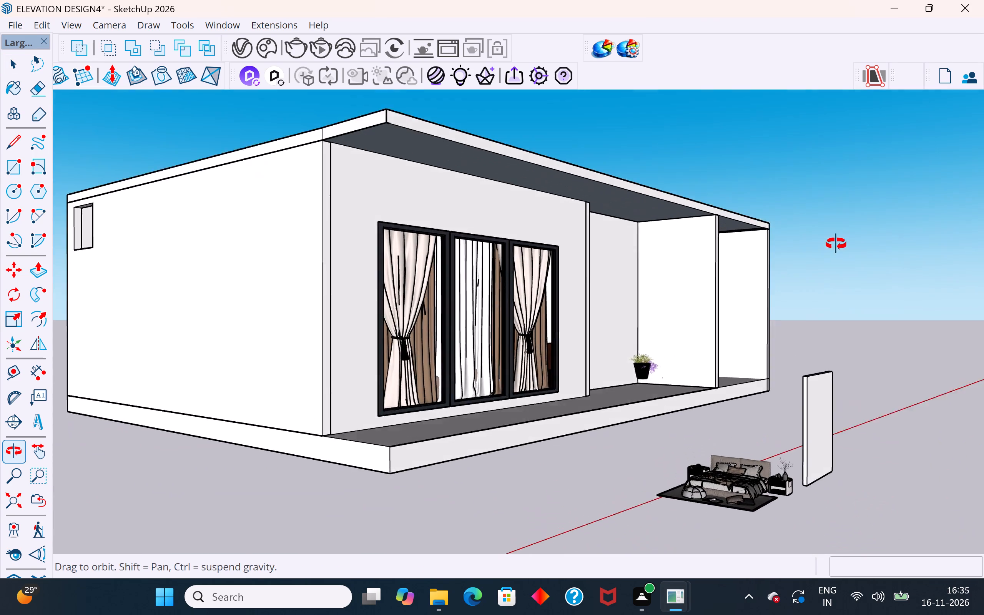
middle_click_drag(836, 244, 847, 244)
middle_click_drag(695, 244, 698, 251)
scroll(706, 221, "down", 6)
middle_click_drag(680, 175, 671, 115)
scroll(620, 141, "up", 5)
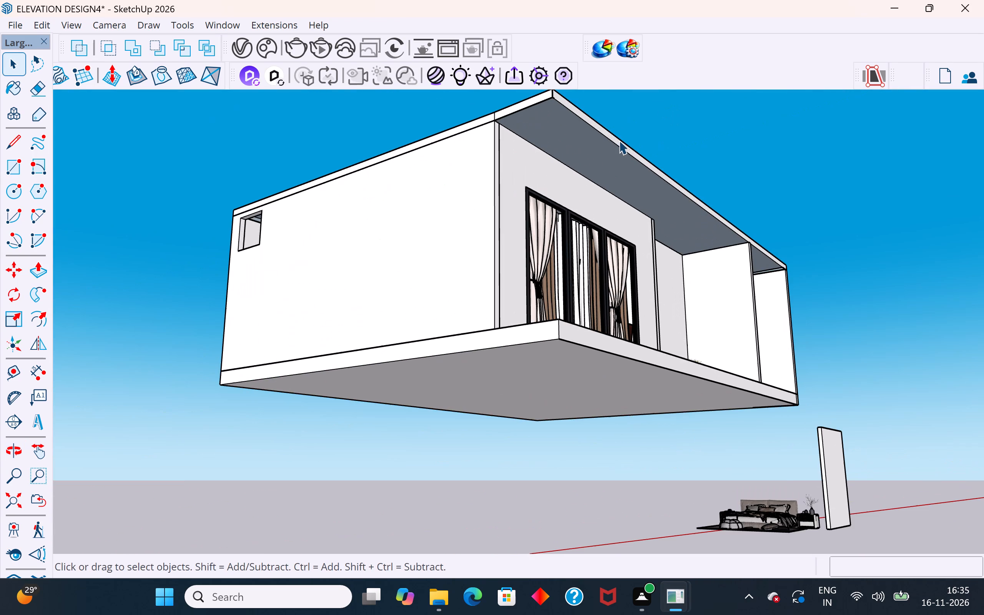
double_click(603, 156)
right_click(603, 156)
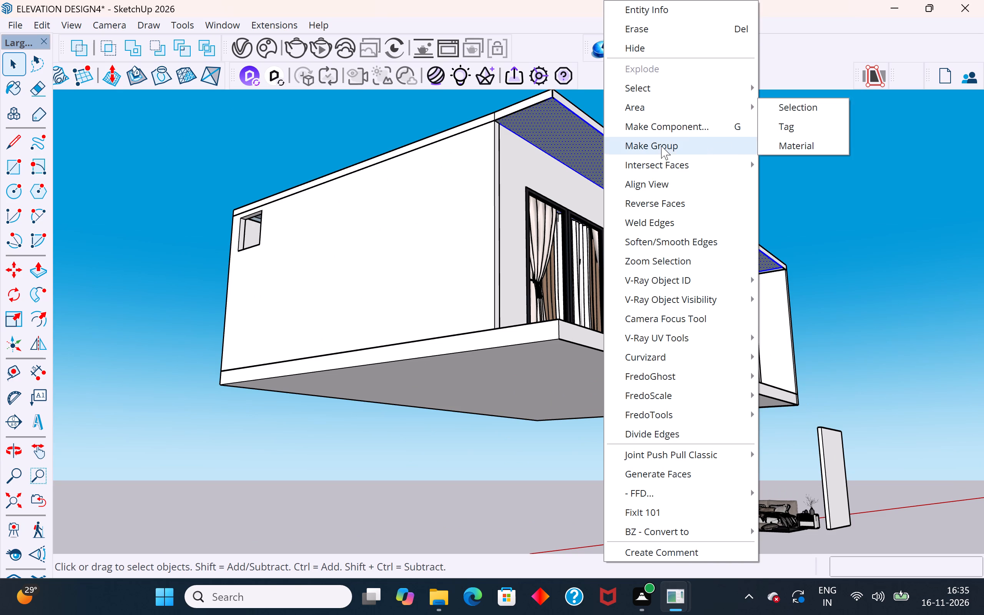
left_click(661, 146)
Examine how the grouped underside face lines up with the slab's front edge, the side wall and the top of the stairs.
middle_click_drag(761, 208, 660, 200)
scroll(824, 205, "up", 5)
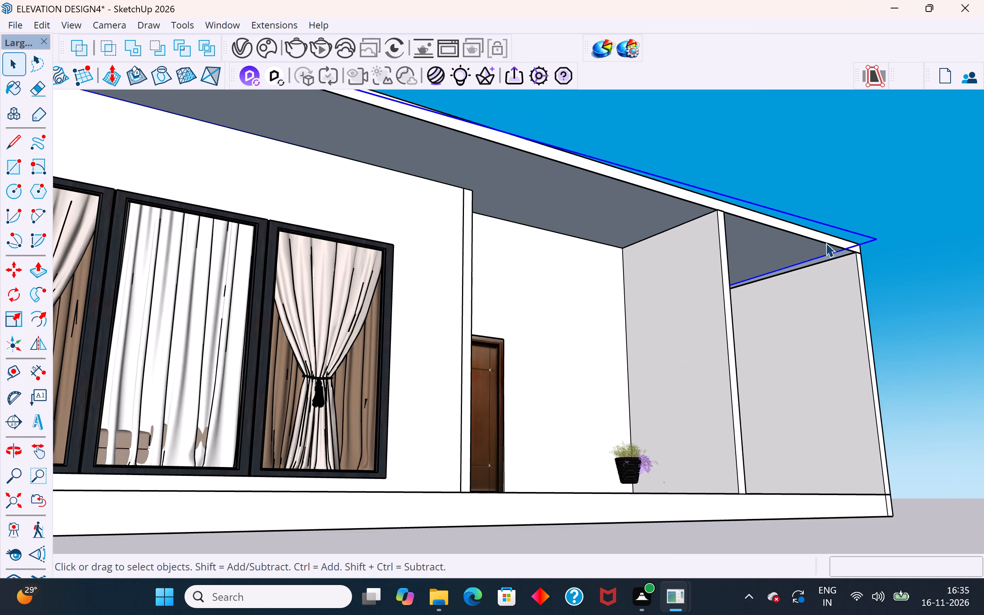
middle_click_drag(834, 252, 882, 289)
scroll(723, 263, "up", 1)
middle_click_drag(723, 263, 484, 254)
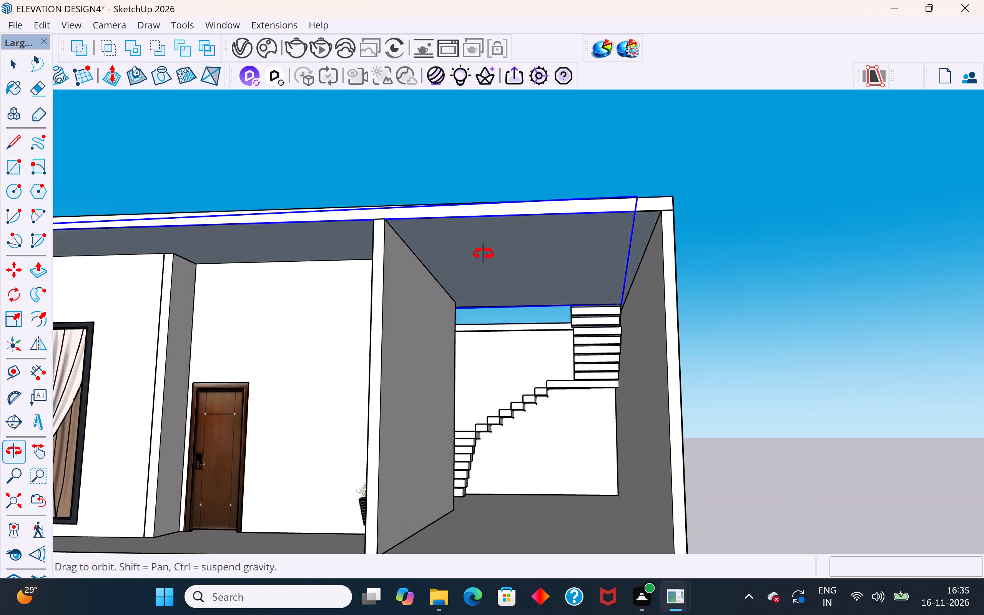
middle_click_drag(484, 254, 499, 262)
left_click(690, 175)
scroll(680, 237, "up", 7)
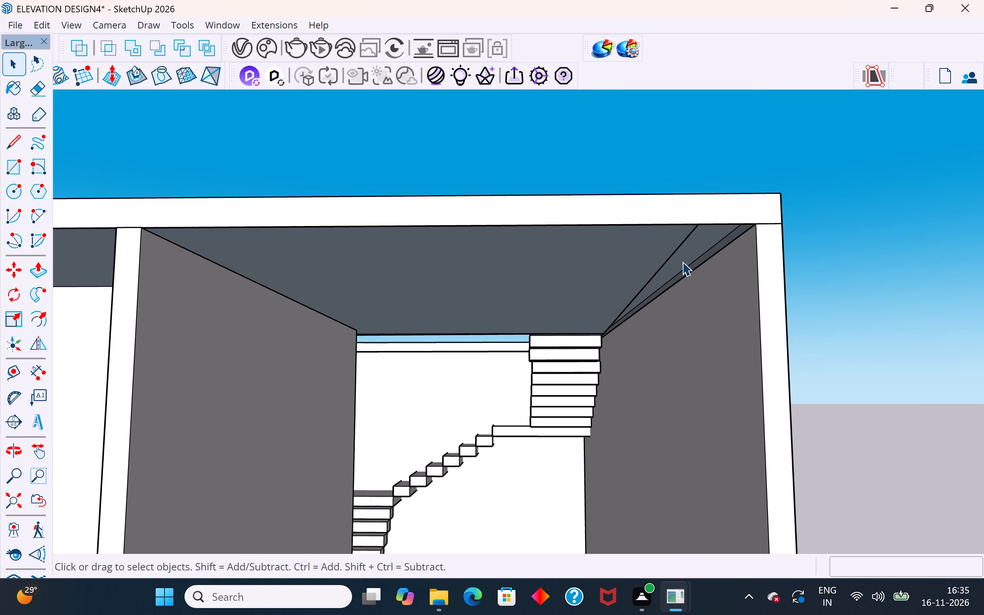
middle_click_drag(682, 262, 696, 226)
middle_click_drag(675, 234, 678, 286)
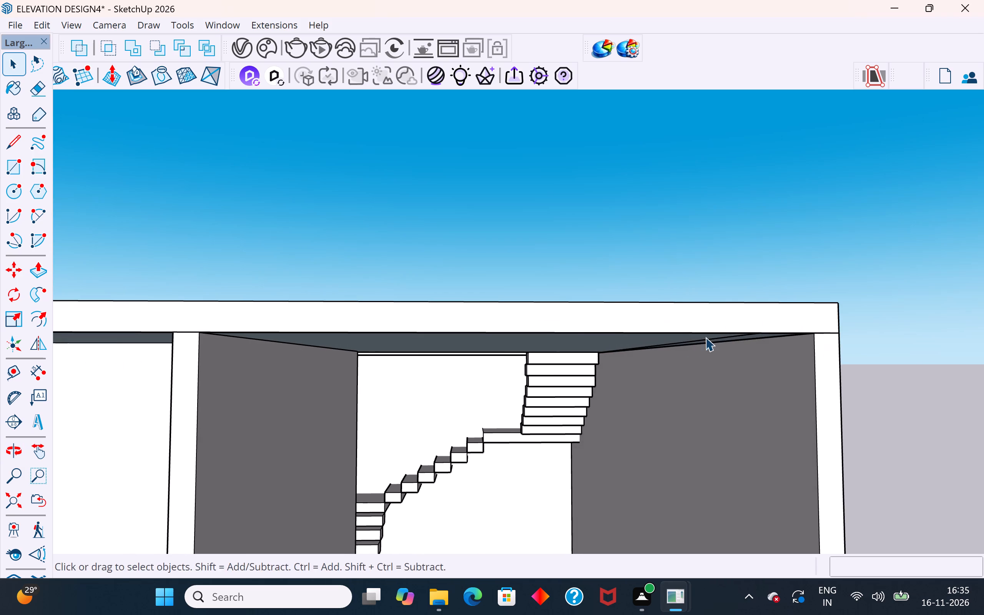
middle_click_drag(727, 322, 773, 290)
scroll(738, 338, "up", 5)
left_click(735, 338)
left_click(738, 328)
left_click(742, 336)
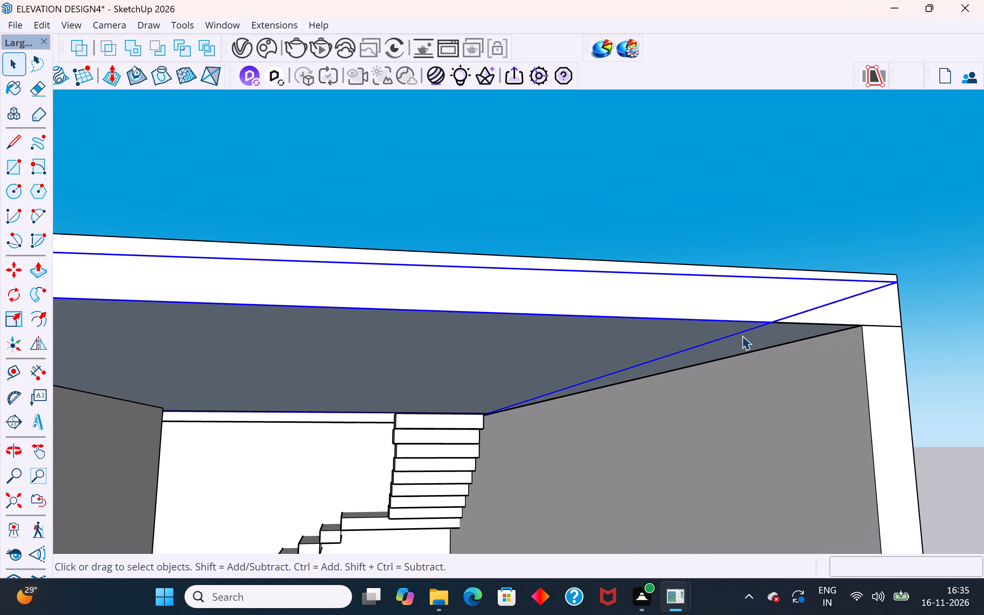
left_click(742, 331)
middle_click_drag(738, 330, 559, 261)
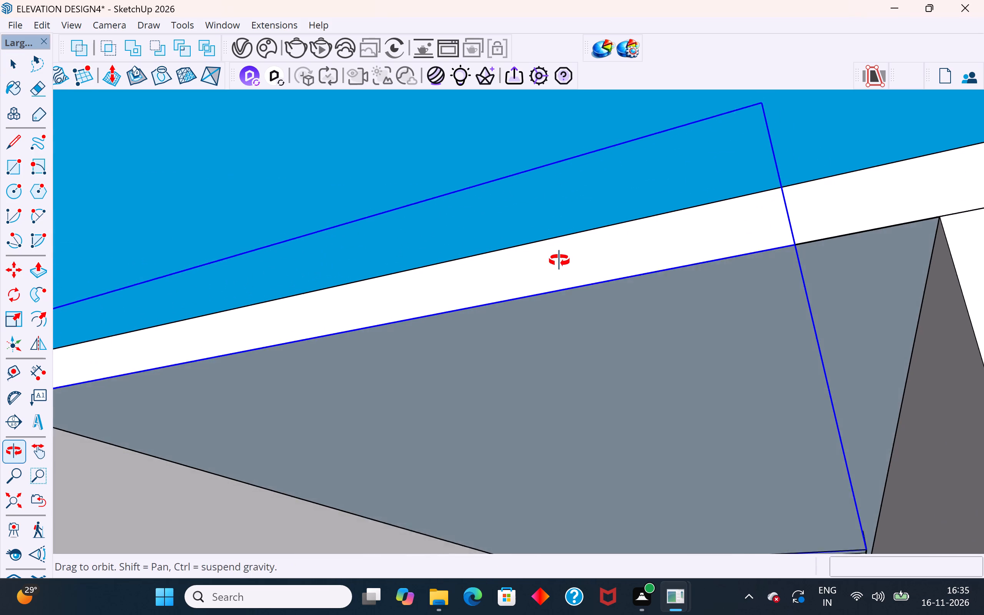
middle_click_drag(559, 261, 558, 261)
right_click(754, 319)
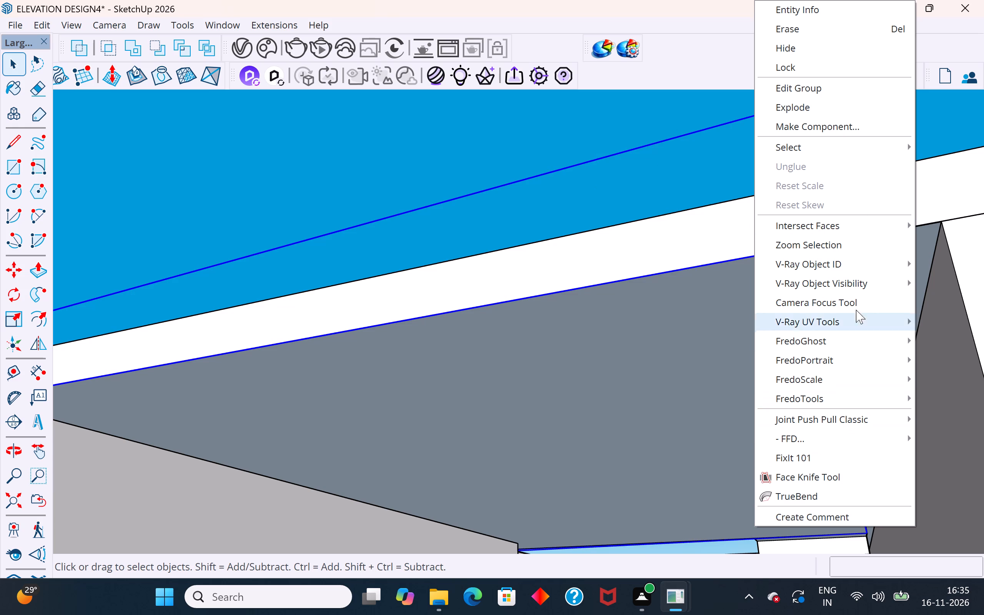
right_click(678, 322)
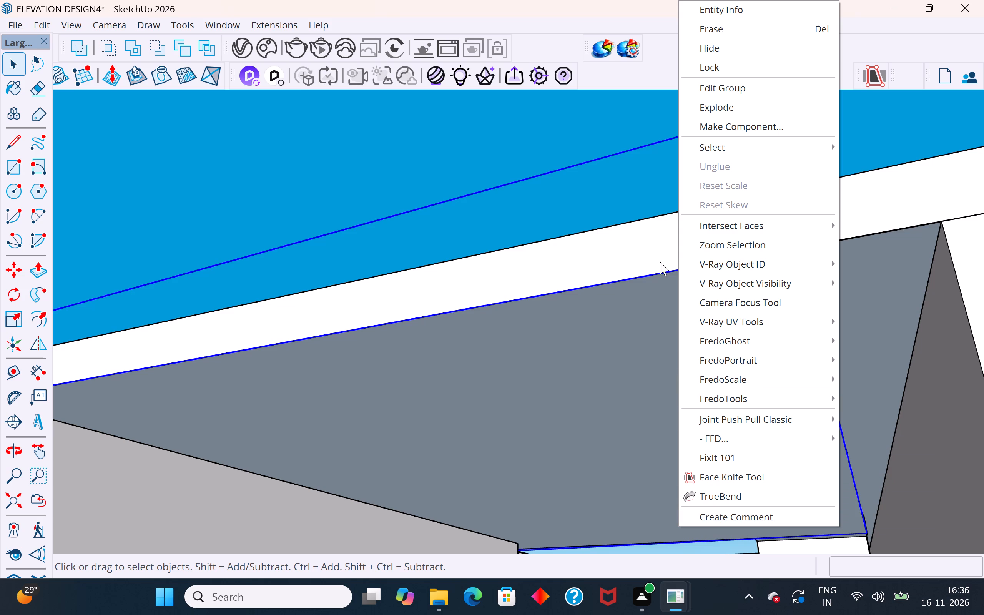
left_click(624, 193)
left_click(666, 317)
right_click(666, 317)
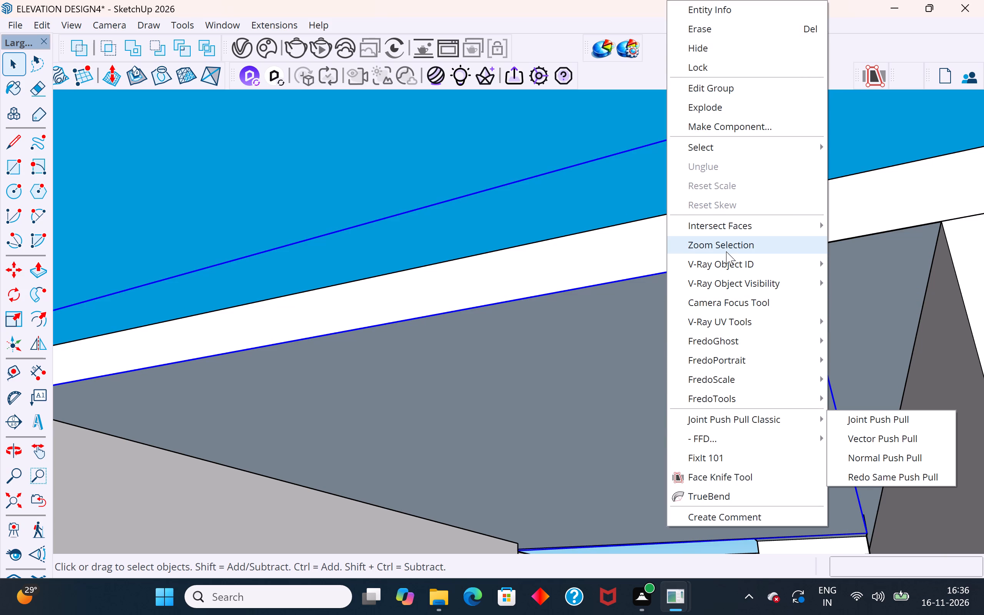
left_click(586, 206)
Open the underside group for editing and reverse its face, leaving the group when done.
double_click(689, 296)
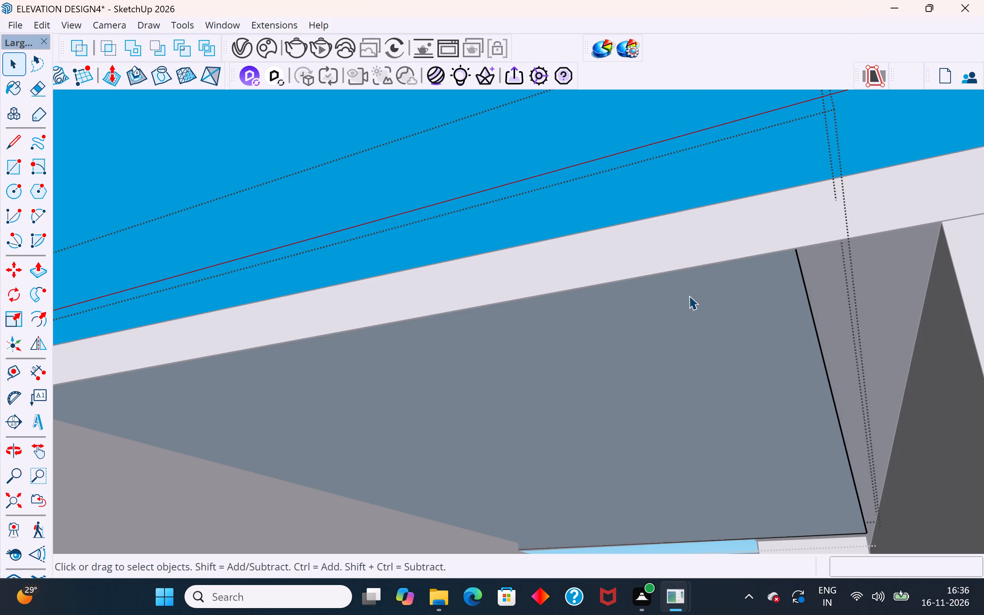
right_click(689, 296)
left_click(742, 207)
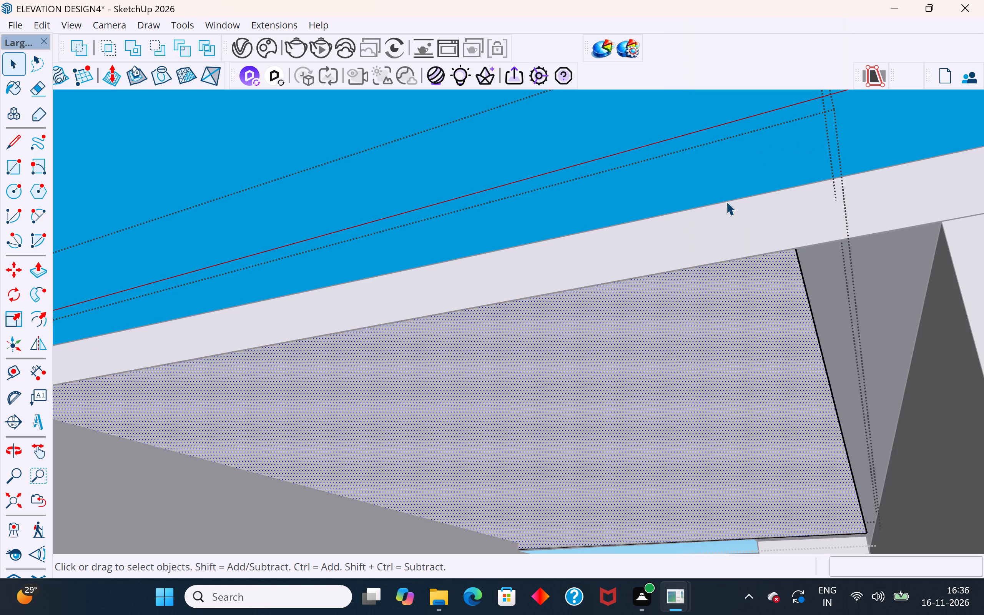
left_click(726, 199)
Open the group containing the narrow ceiling strip beside the stair-side wall and reverse that strip's face, leaving the group when done.
left_click(851, 289)
double_click(872, 289)
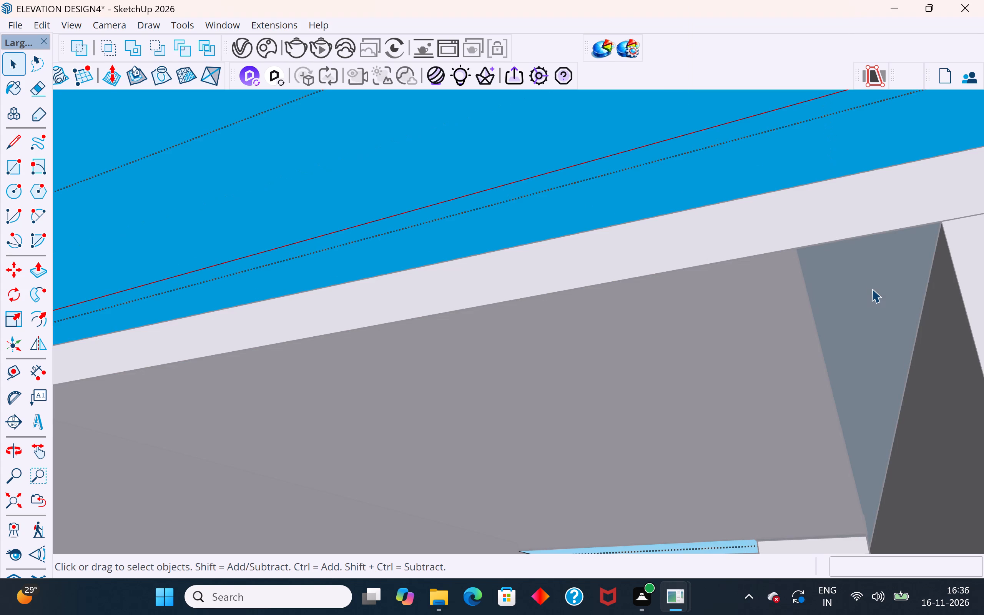
right_click(872, 289)
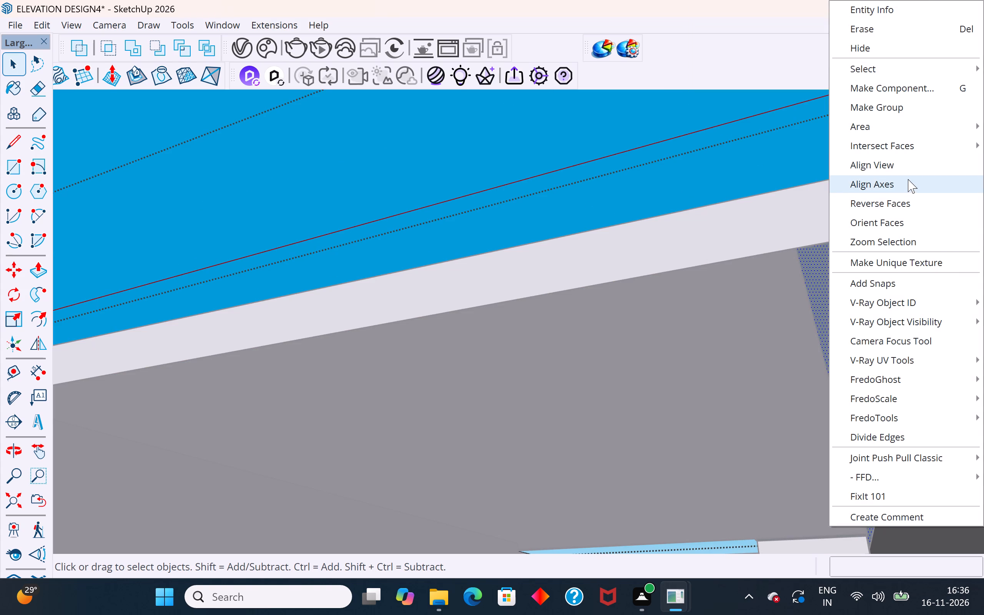
left_click(882, 204)
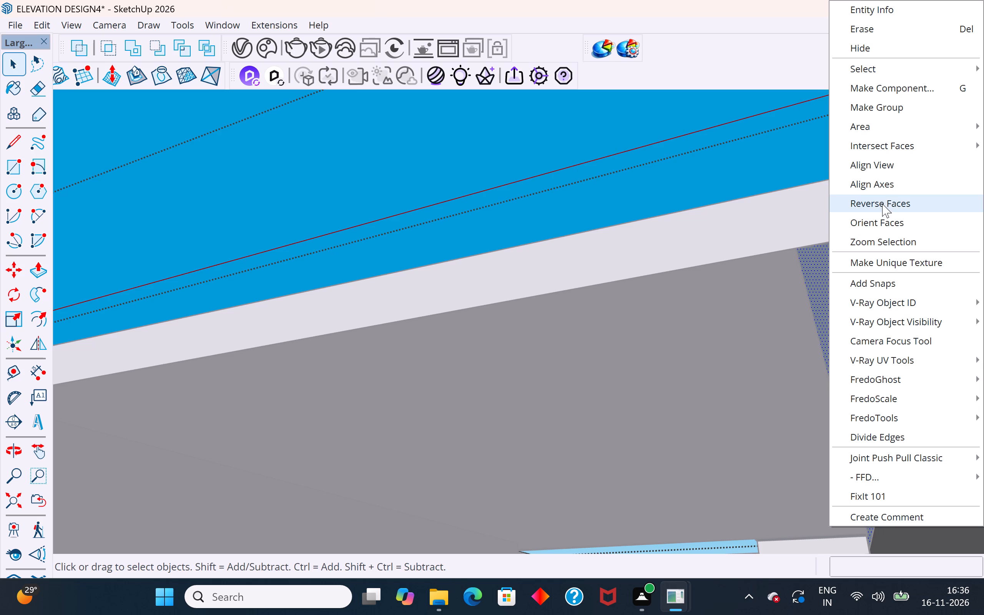
left_click(820, 183)
scroll(813, 238, "down", 6)
left_click(828, 197)
middle_click_drag(831, 215, 836, 324)
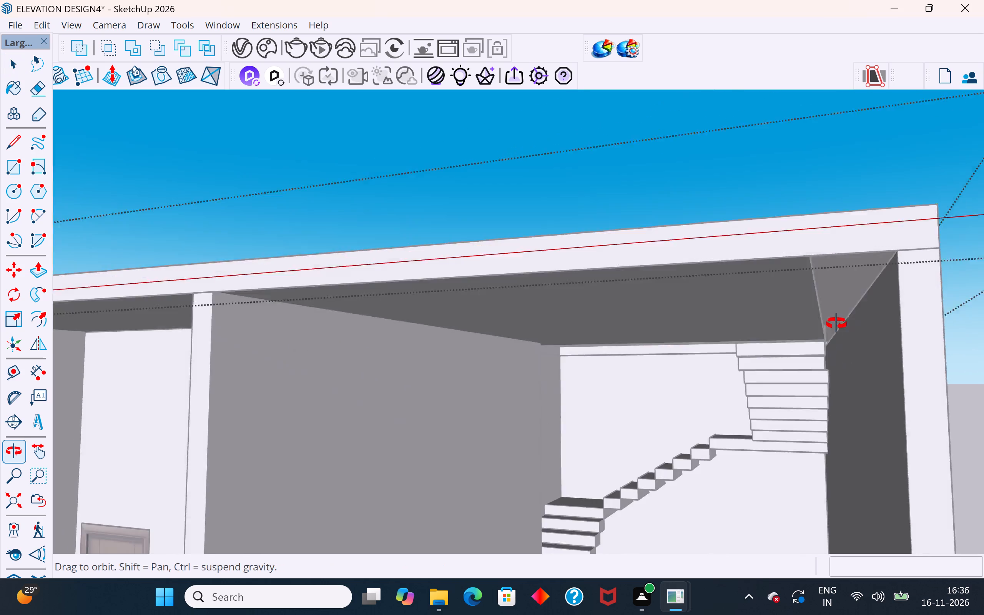
middle_click_drag(836, 324, 829, 357)
left_click(838, 163)
scroll(780, 360, "down", 11)
left_click(893, 276)
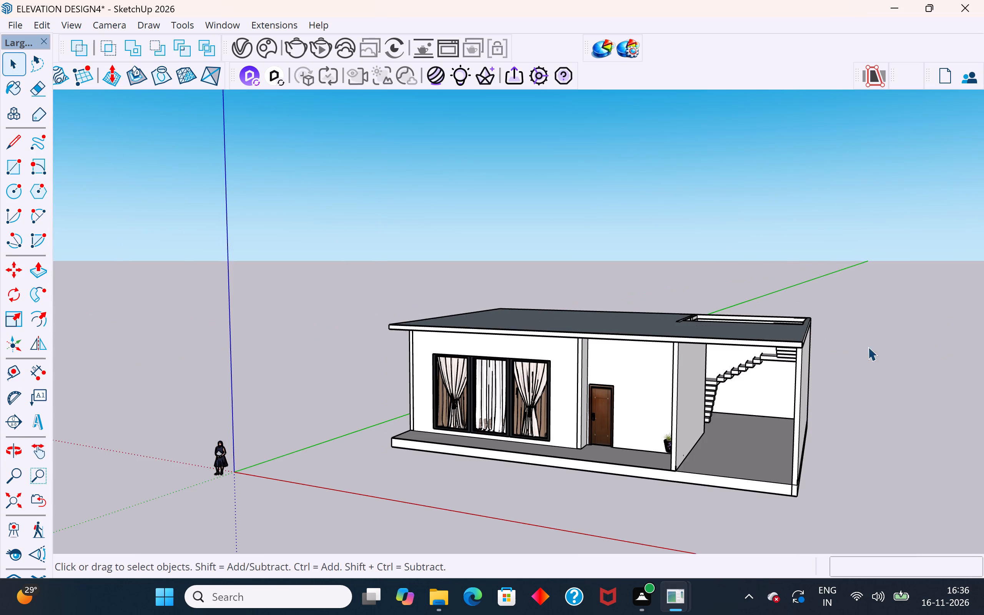
Open the upper slab's group and reverse its large top face, leaving the group when done.
middle_click_drag(868, 347, 906, 494)
left_click(703, 392)
right_click(703, 392)
triple_click(588, 325)
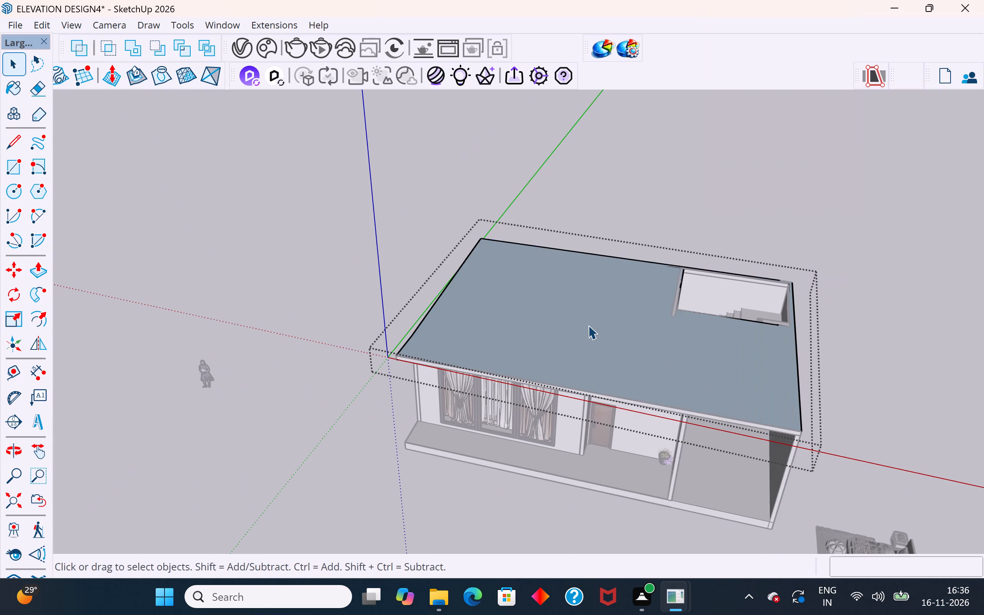
right_click(588, 325)
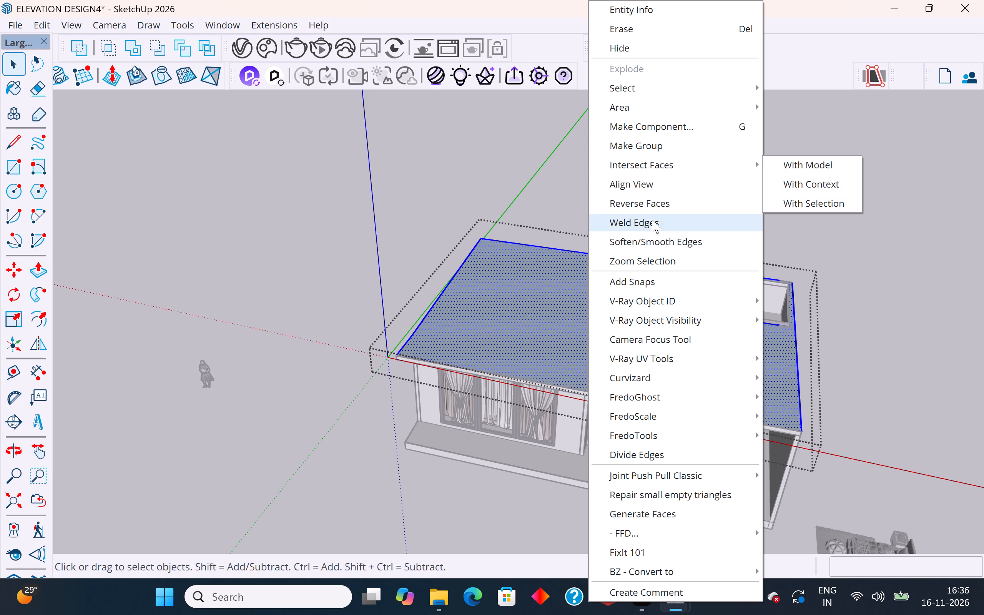
left_click(657, 206)
left_click(701, 219)
Open the slab for editing and reverse its long edge face above the side wall with the square opening.
middle_click_drag(787, 346, 888, 335)
scroll(560, 360, "up", 1)
middle_click_drag(560, 360, 278, 218)
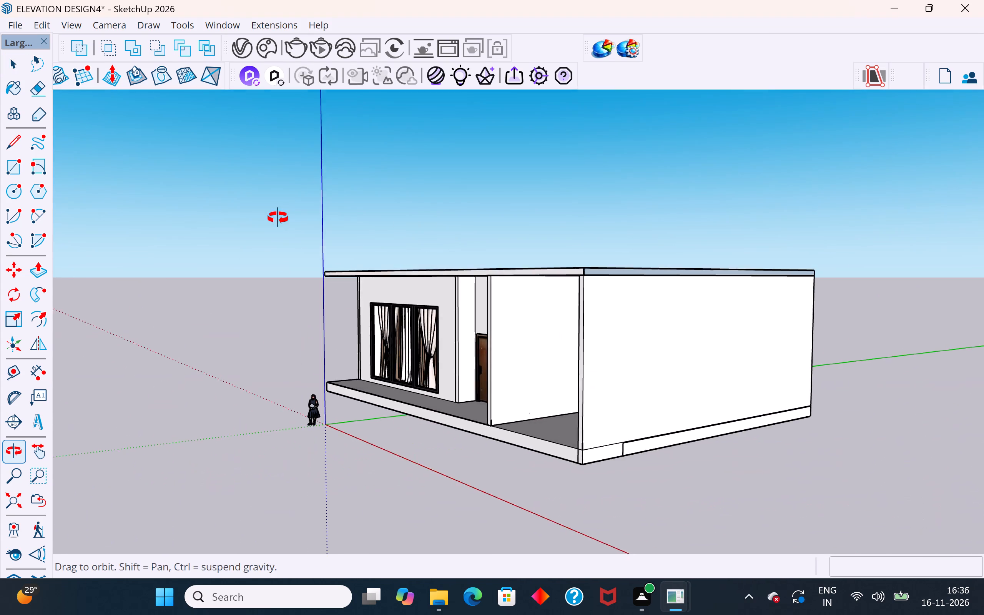
middle_click_drag(278, 218, 818, 331)
middle_click_drag(450, 356, 542, 238)
scroll(542, 238, "up", 4)
middle_click_drag(616, 239, 667, 296)
scroll(691, 257, "up", 7)
triple_click(702, 303)
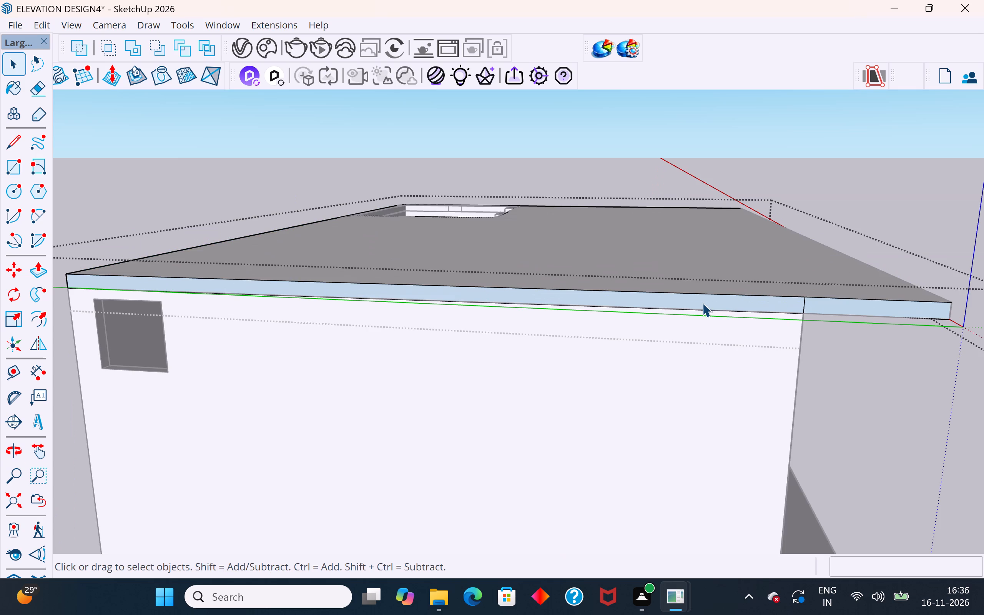
left_click(702, 303)
left_click(733, 303)
right_click(753, 303)
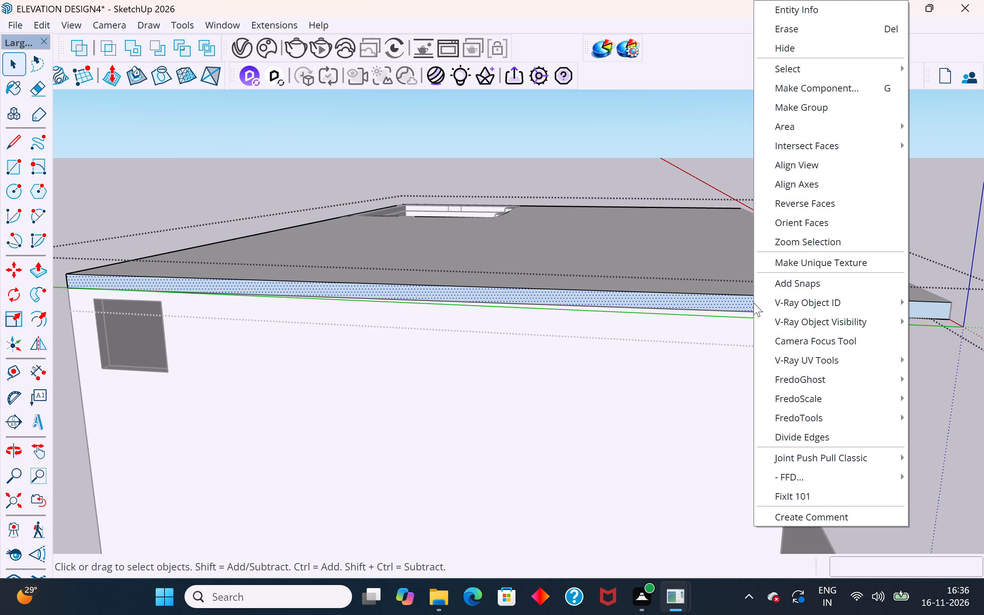
left_click(818, 205)
Reverse the short remaining edge face at the slab's front overhang on the same side, and leave the group.
left_click(851, 308)
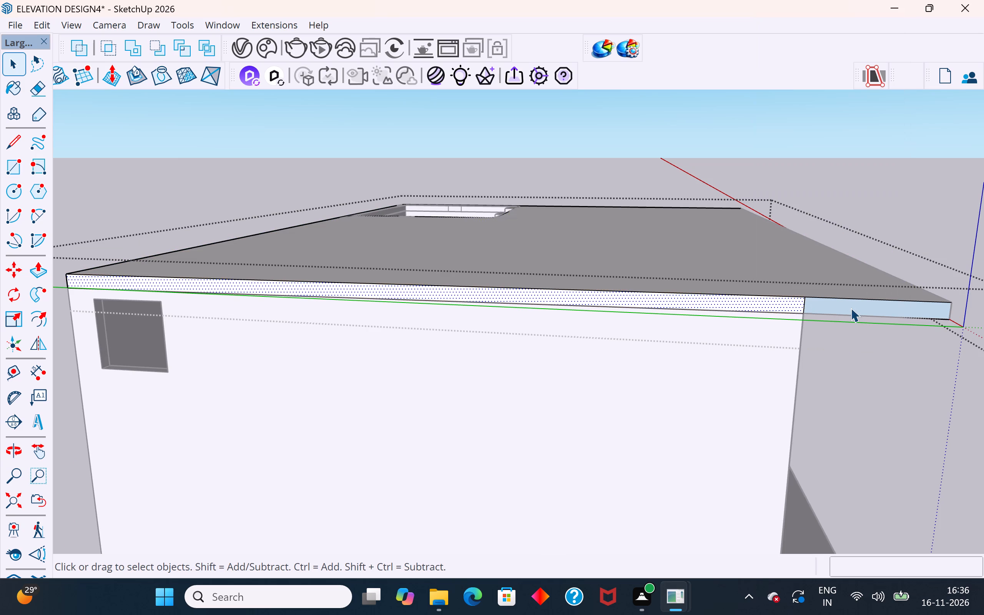
right_click(862, 307)
left_click(889, 198)
left_click(889, 213)
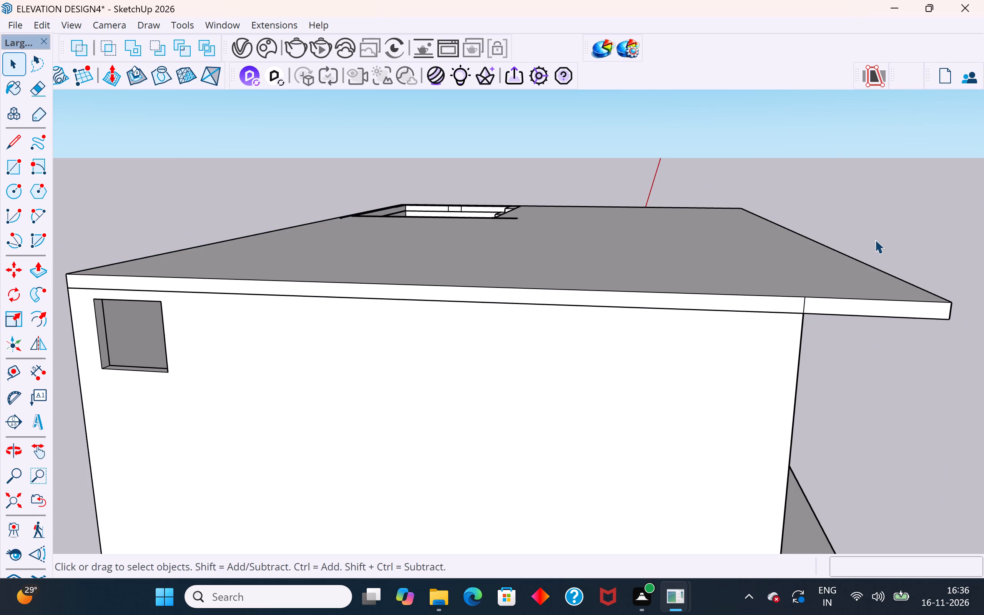
scroll(874, 241, "down", 5)
left_click(908, 204)
Open the slab for editing and reverse its long rear edge face above the windowed wall, leaving the group when done.
middle_click_drag(814, 276, 971, 292)
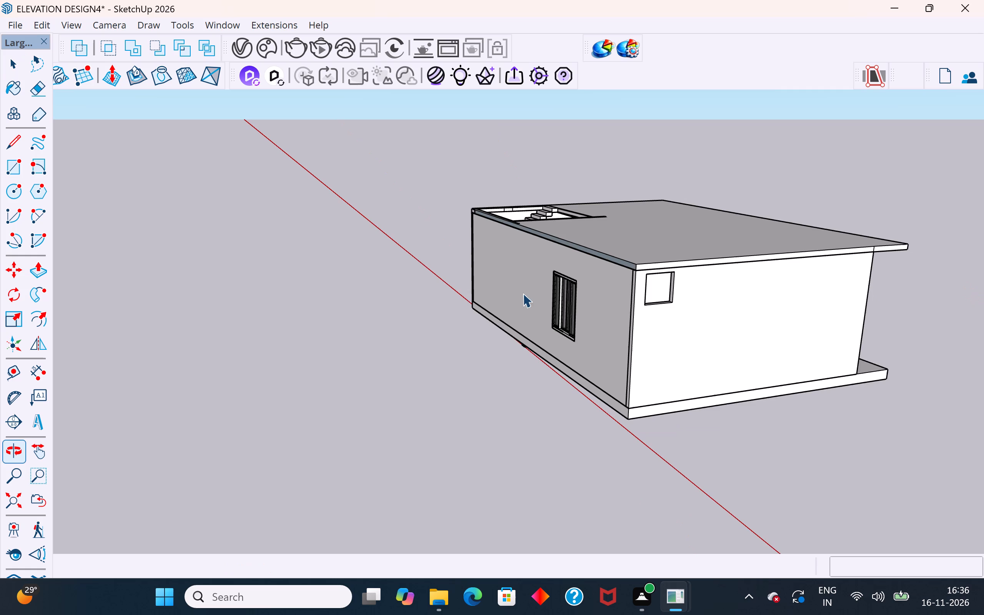
scroll(567, 236, "up", 5)
middle_click_drag(580, 260, 871, 278)
scroll(256, 233, "up", 3)
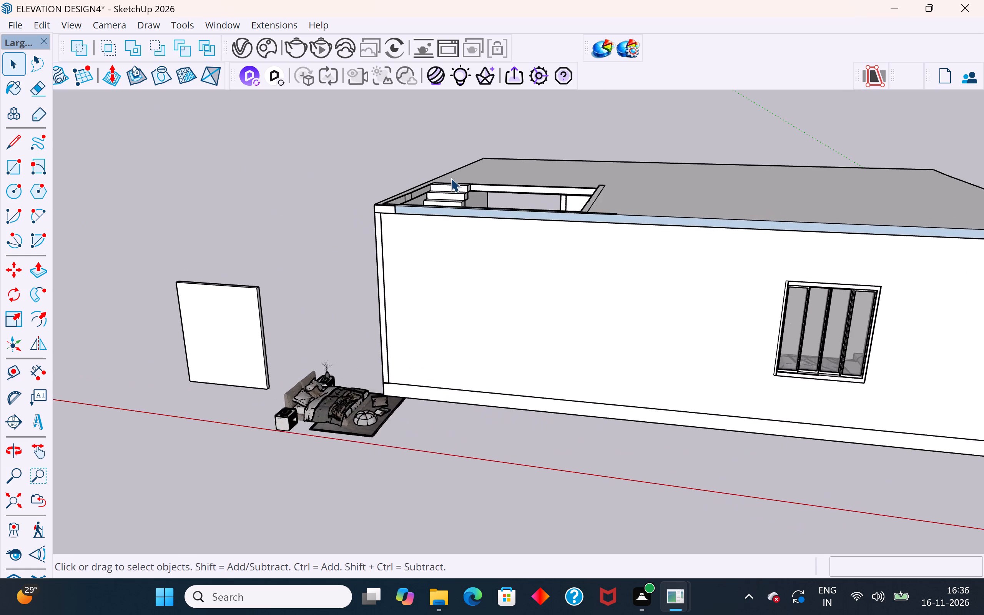
scroll(451, 178, "up", 1)
middle_click_drag(487, 224, 740, 263)
scroll(770, 200, "up", 6)
double_click(775, 191)
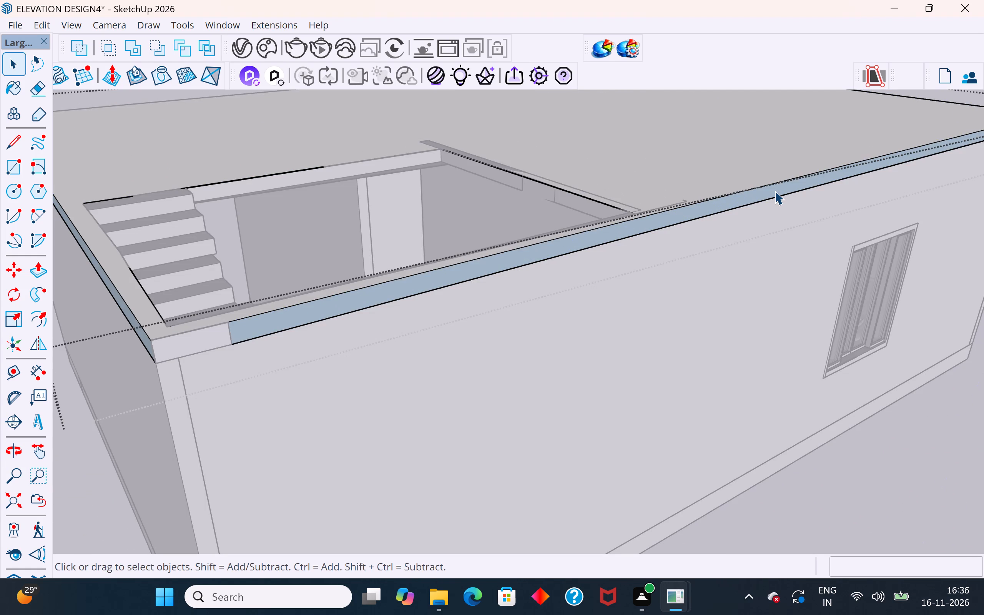
left_click(775, 191)
left_click(775, 191)
left_click(803, 185)
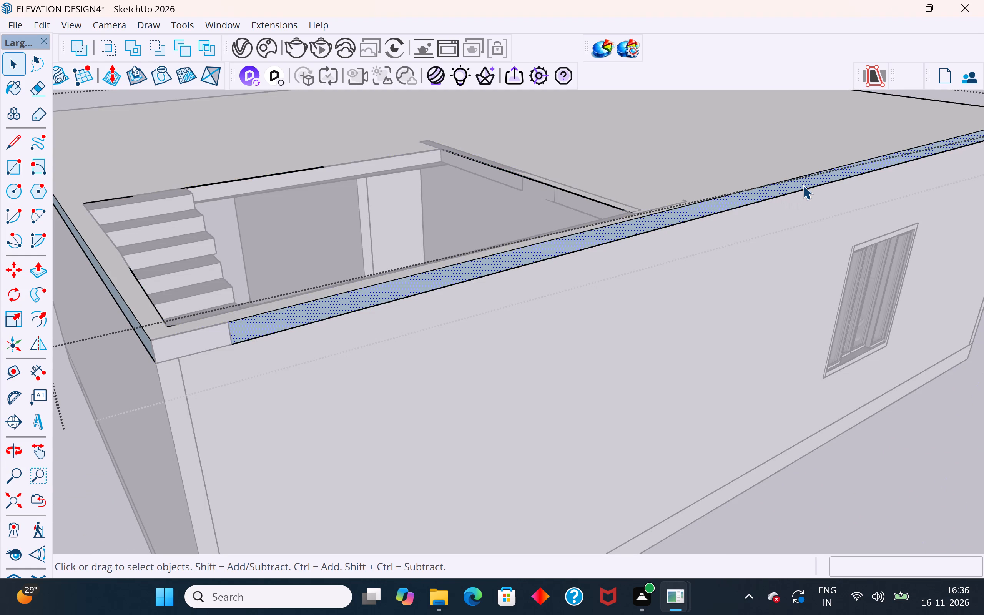
right_click(803, 185)
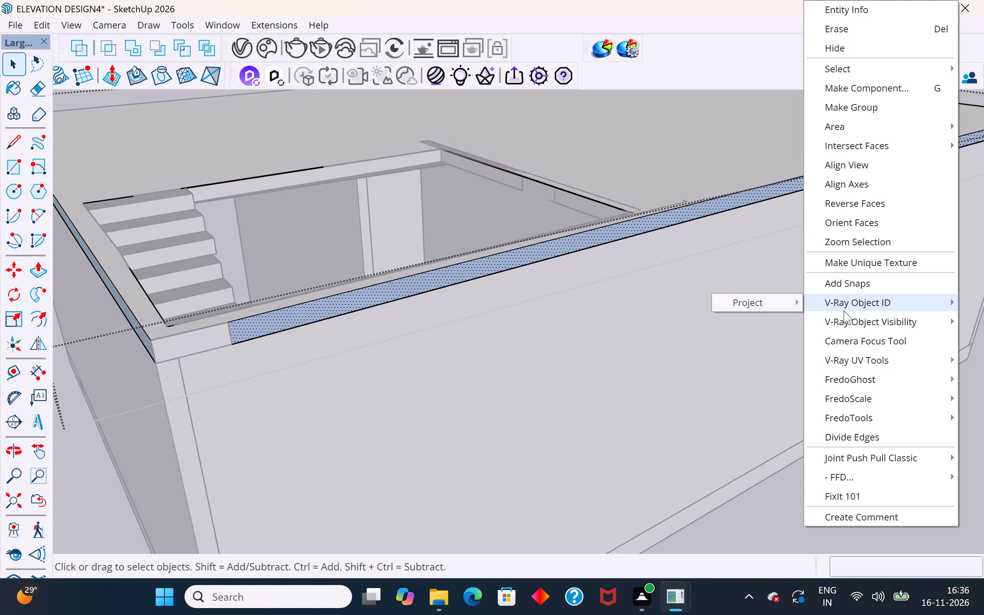
left_click(915, 209)
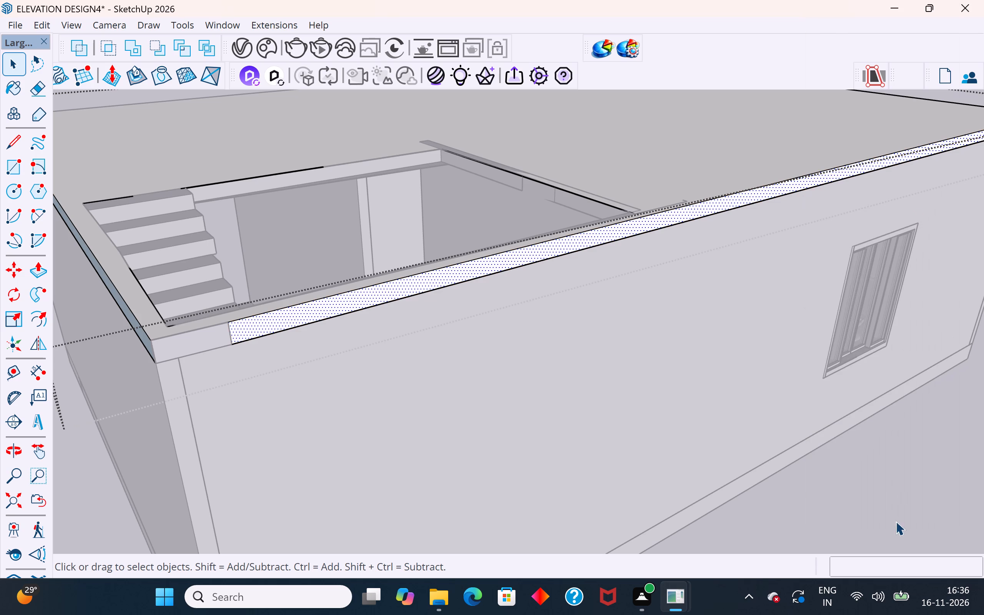
left_click(898, 485)
scroll(826, 387, "down", 5)
left_click(849, 472)
Open the slab for editing and reverse its edge face above the stair-side wall, leaving the group when done.
middle_click_drag(796, 389, 784, 386)
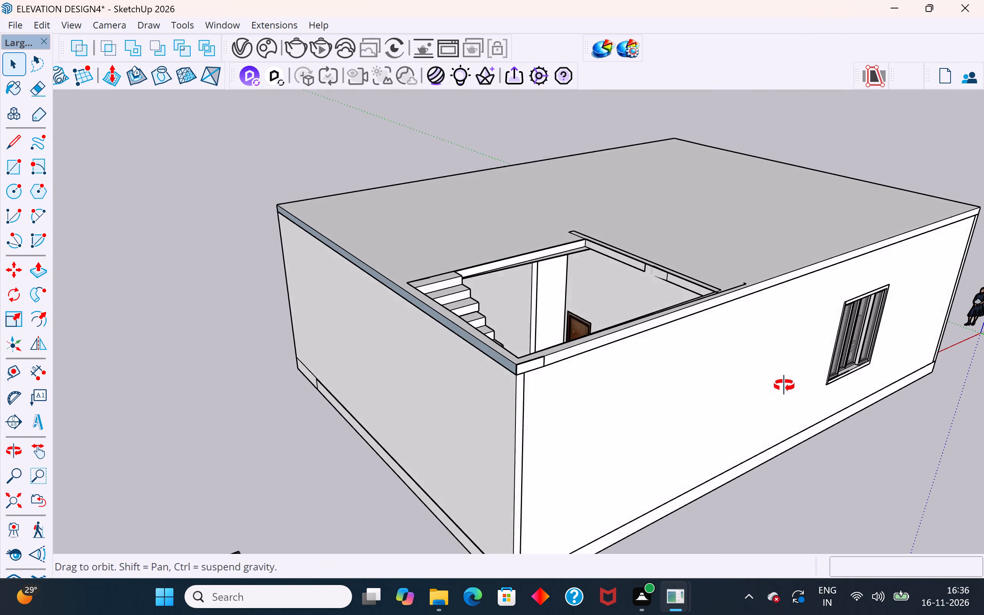
middle_click_drag(784, 386, 830, 366)
scroll(482, 336, "up", 3)
scroll(592, 333, "up", 3)
triple_click(565, 341)
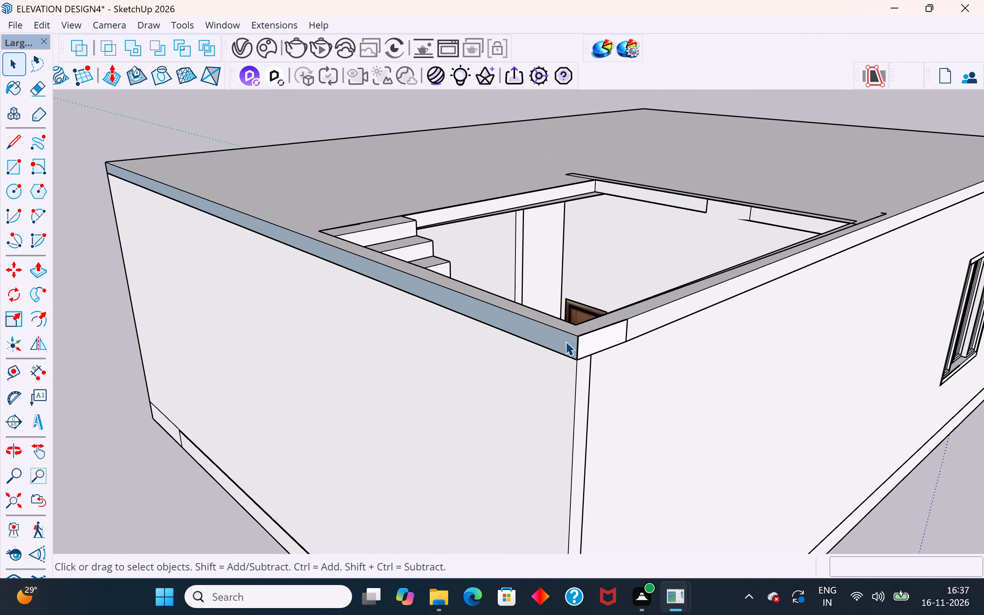
left_click(553, 346)
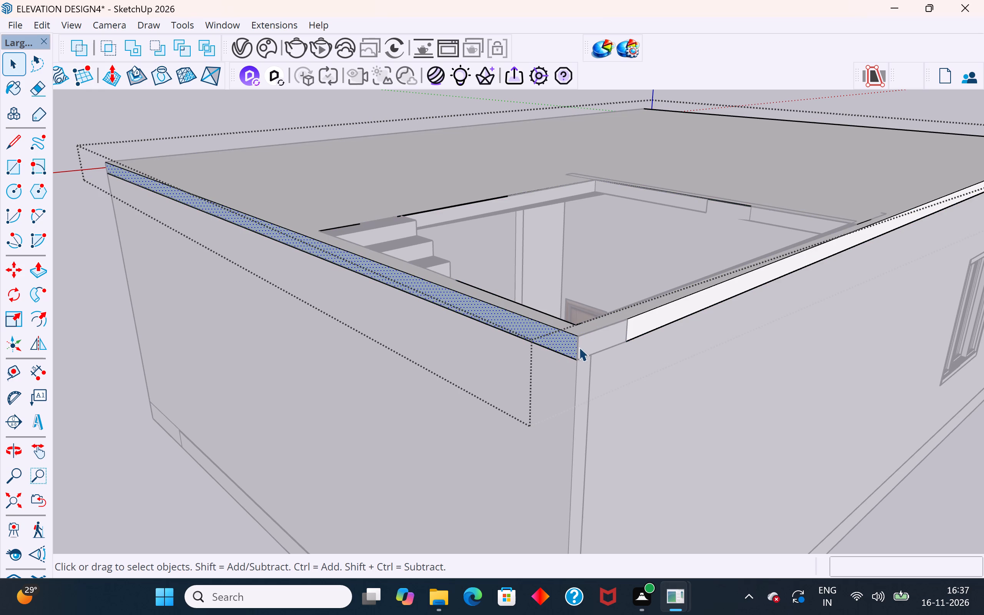
right_click(558, 339)
left_click(610, 205)
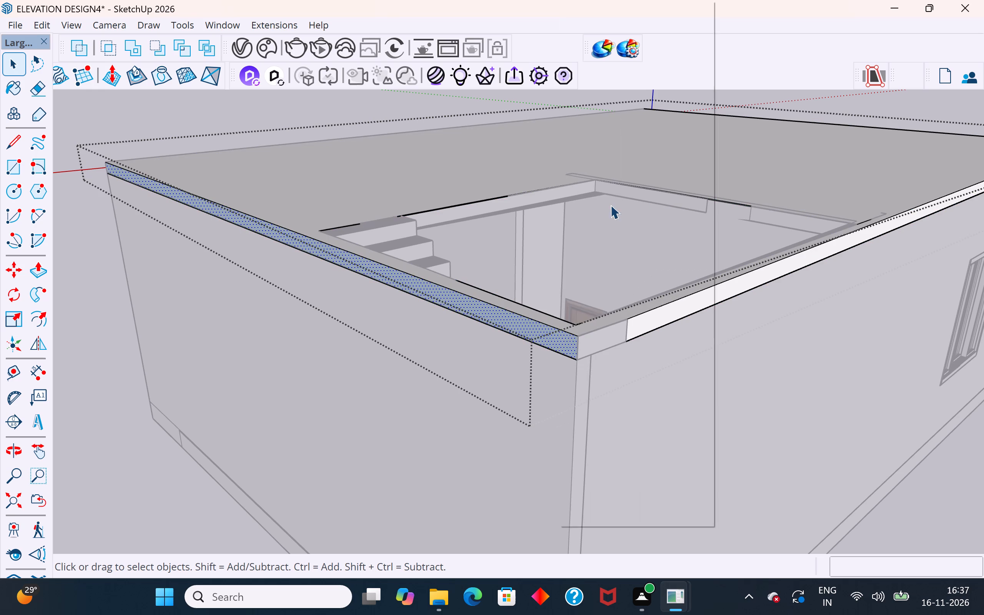
left_click(168, 485)
scroll(193, 369, "down", 11)
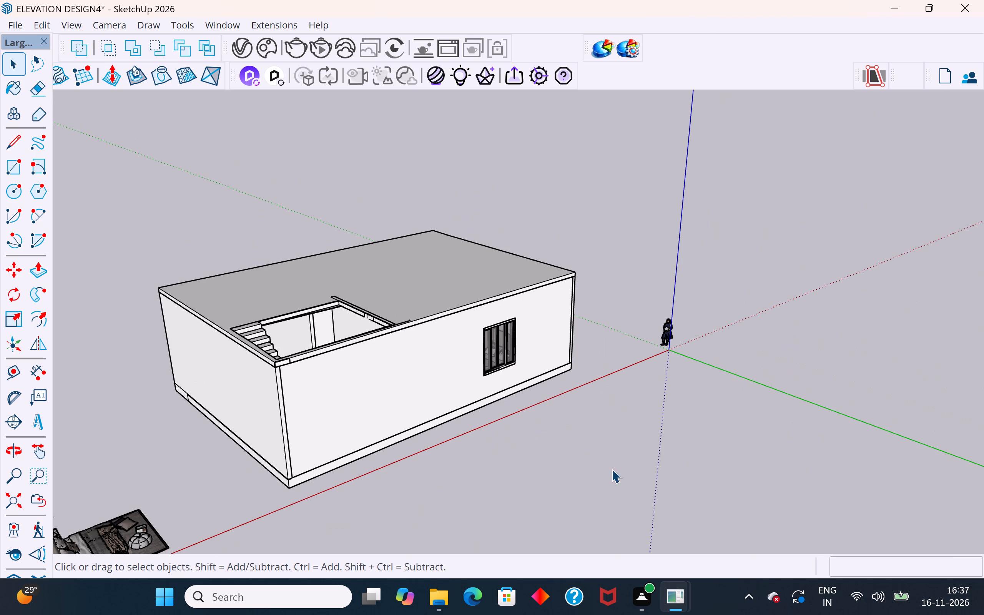
left_click(612, 469)
Open the group of the wall bordering the stairwell opening and delete the long far edge of its narrow top outline on the slab.
middle_click_drag(711, 416, 688, 502)
scroll(239, 258, "up", 12)
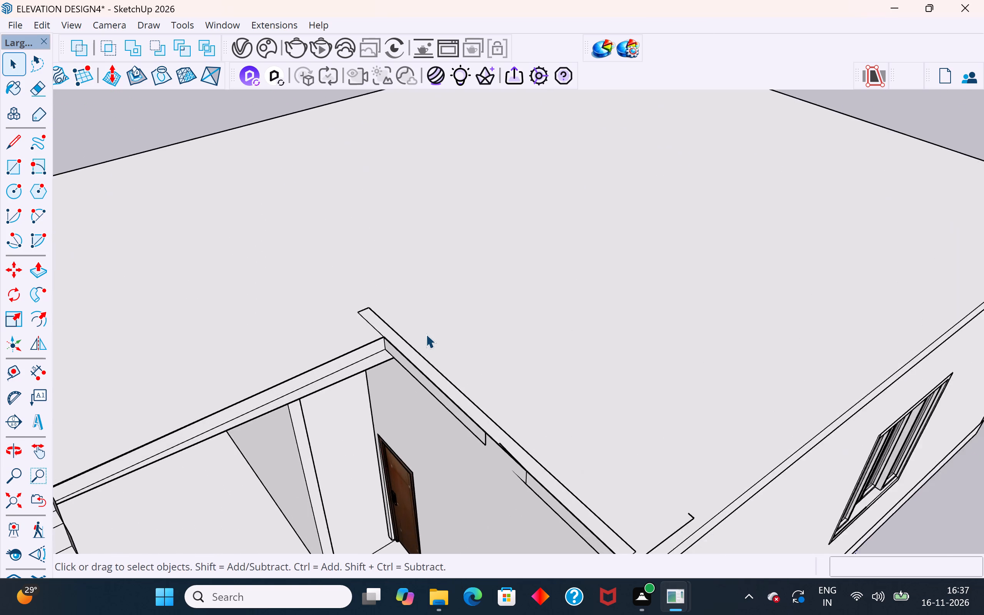
scroll(426, 334, "up", 2)
middle_click_drag(397, 353, 597, 291)
scroll(593, 266, "up", 4)
left_click(593, 263)
left_click(595, 264)
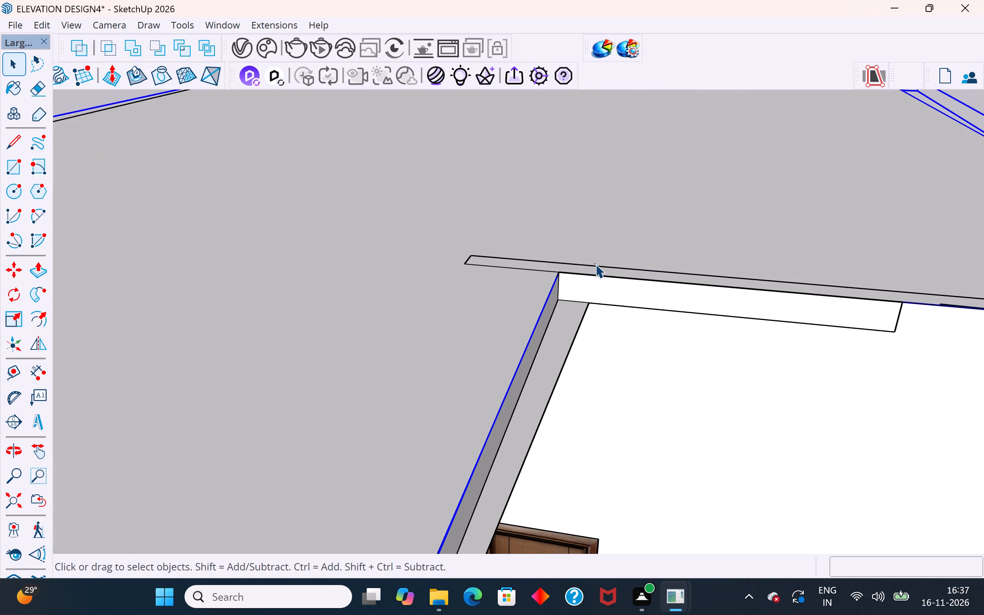
double_click(603, 268)
left_click(612, 269)
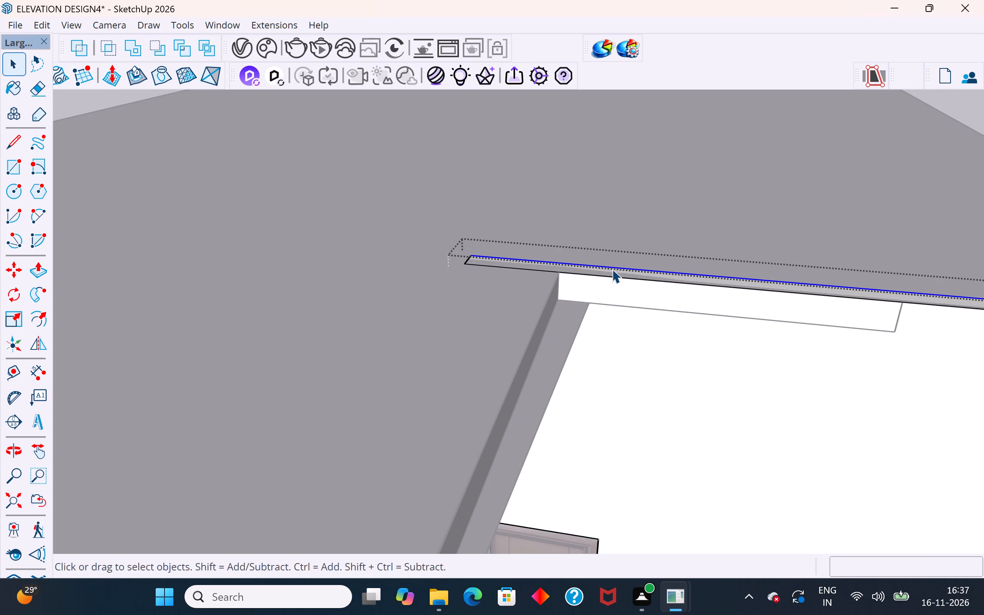
key("Delete")
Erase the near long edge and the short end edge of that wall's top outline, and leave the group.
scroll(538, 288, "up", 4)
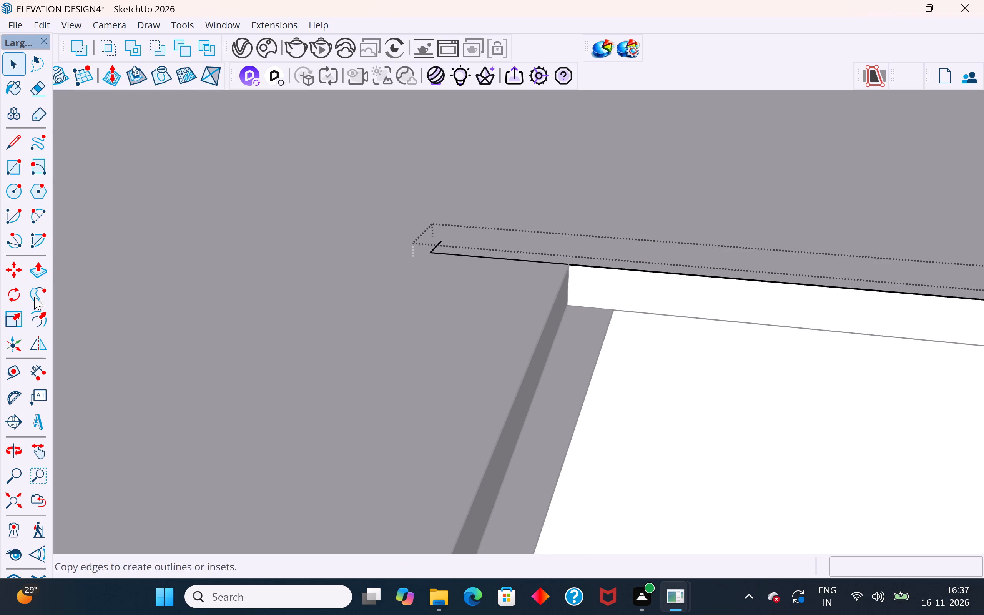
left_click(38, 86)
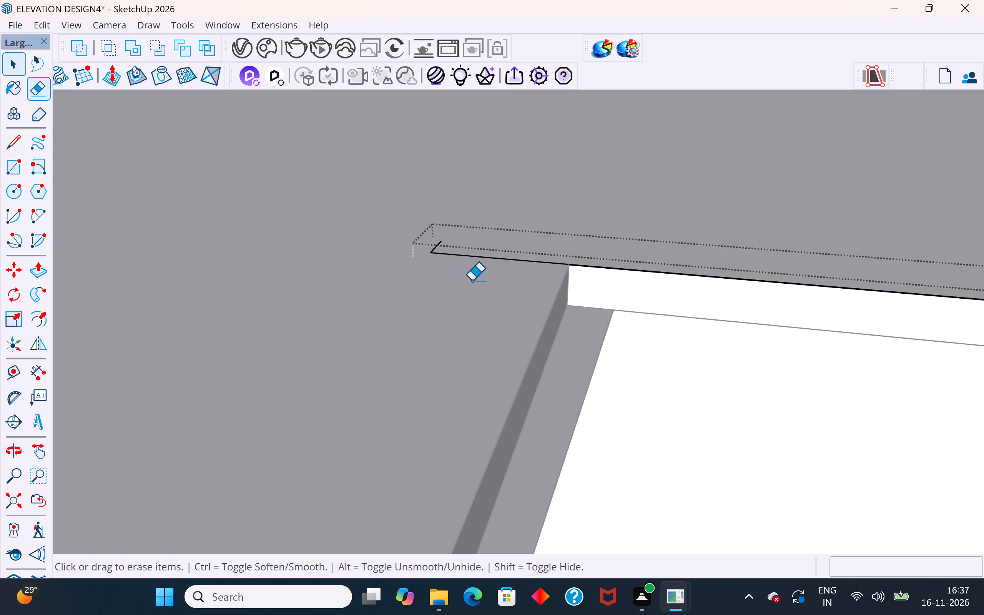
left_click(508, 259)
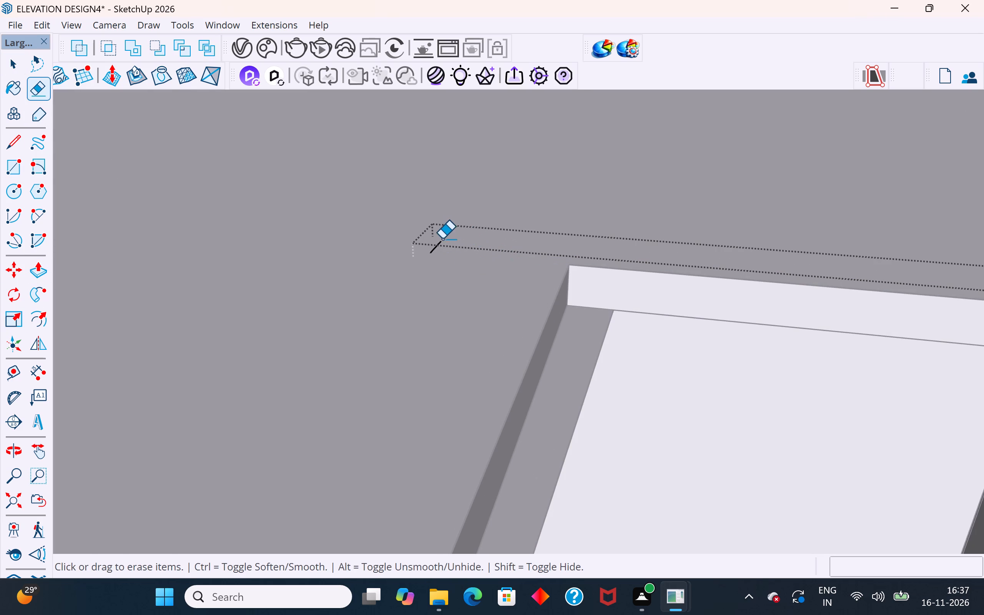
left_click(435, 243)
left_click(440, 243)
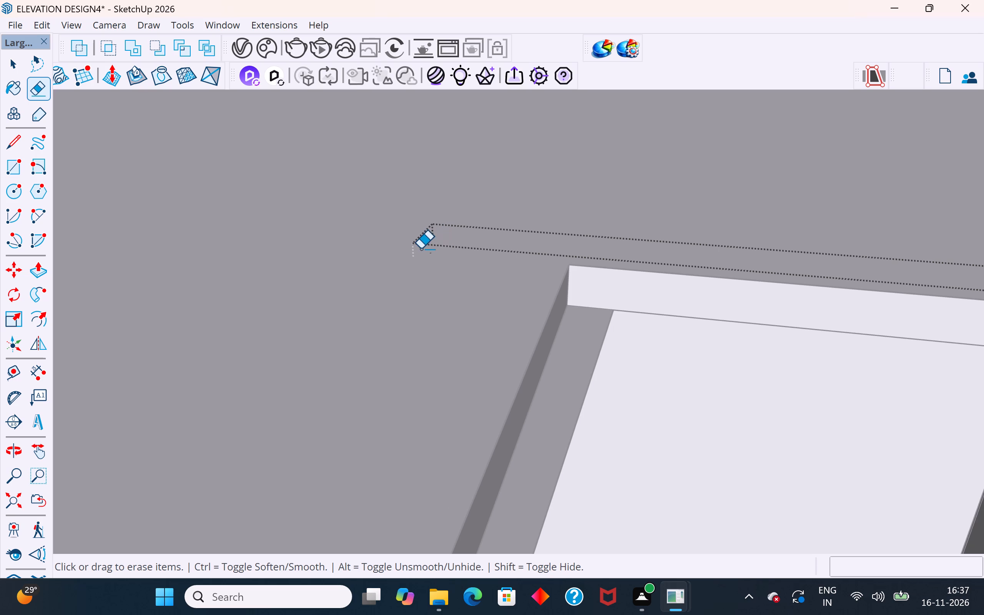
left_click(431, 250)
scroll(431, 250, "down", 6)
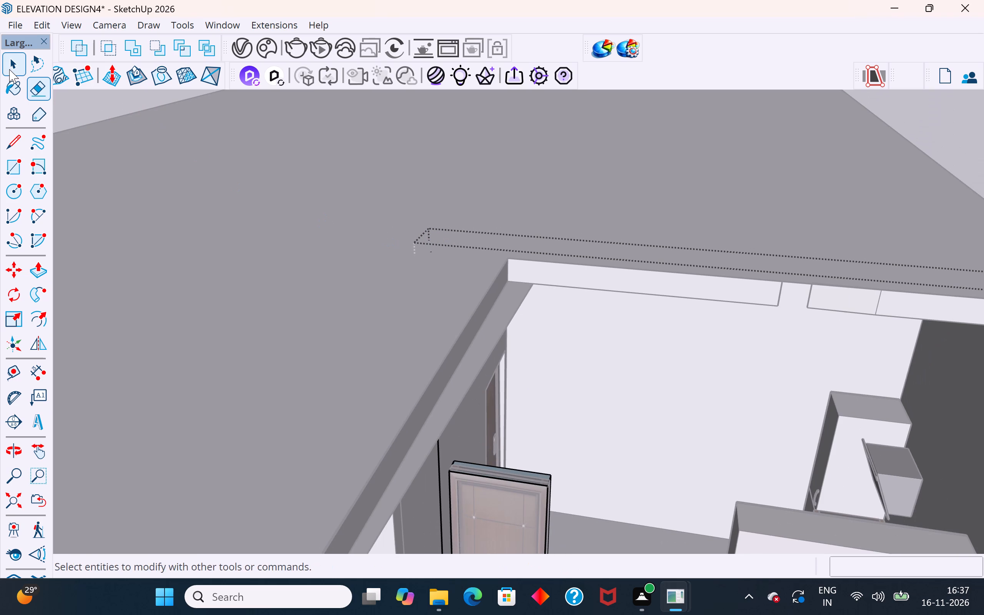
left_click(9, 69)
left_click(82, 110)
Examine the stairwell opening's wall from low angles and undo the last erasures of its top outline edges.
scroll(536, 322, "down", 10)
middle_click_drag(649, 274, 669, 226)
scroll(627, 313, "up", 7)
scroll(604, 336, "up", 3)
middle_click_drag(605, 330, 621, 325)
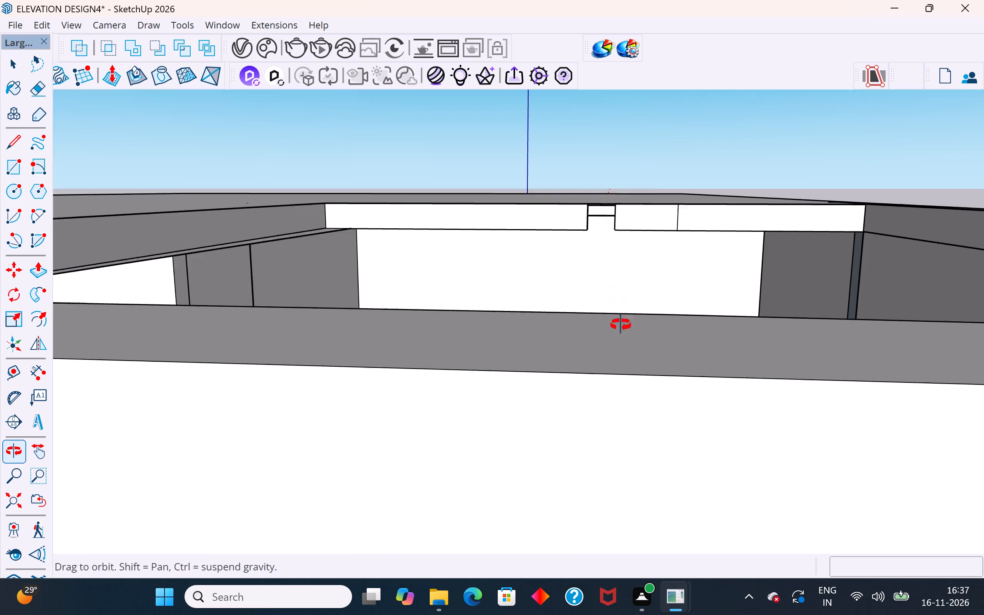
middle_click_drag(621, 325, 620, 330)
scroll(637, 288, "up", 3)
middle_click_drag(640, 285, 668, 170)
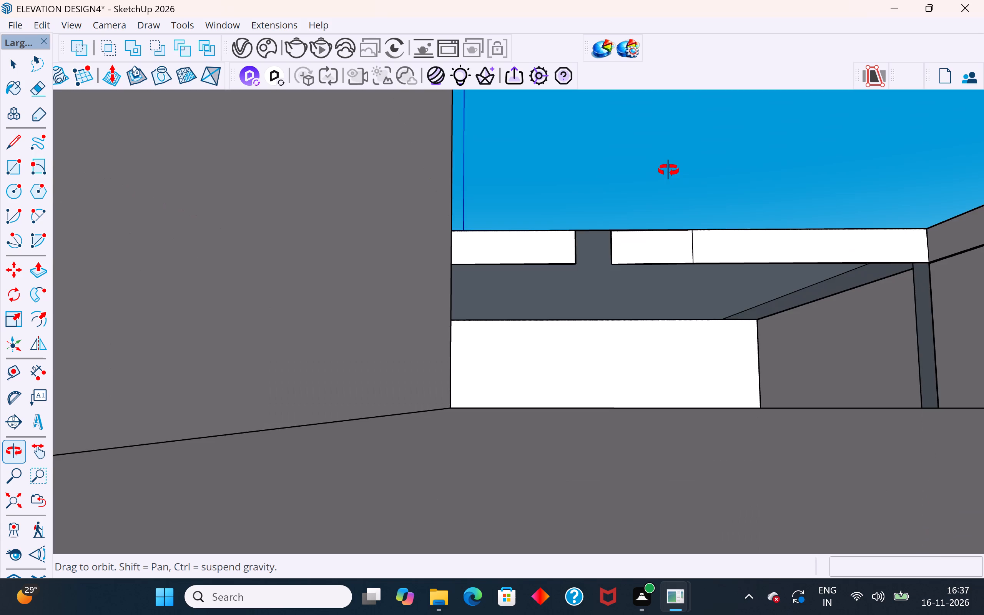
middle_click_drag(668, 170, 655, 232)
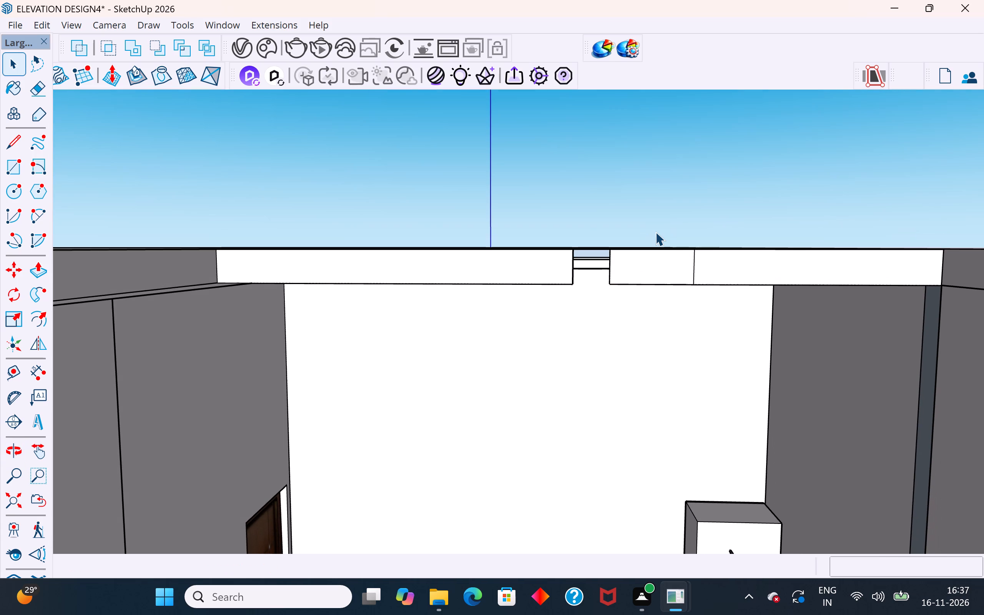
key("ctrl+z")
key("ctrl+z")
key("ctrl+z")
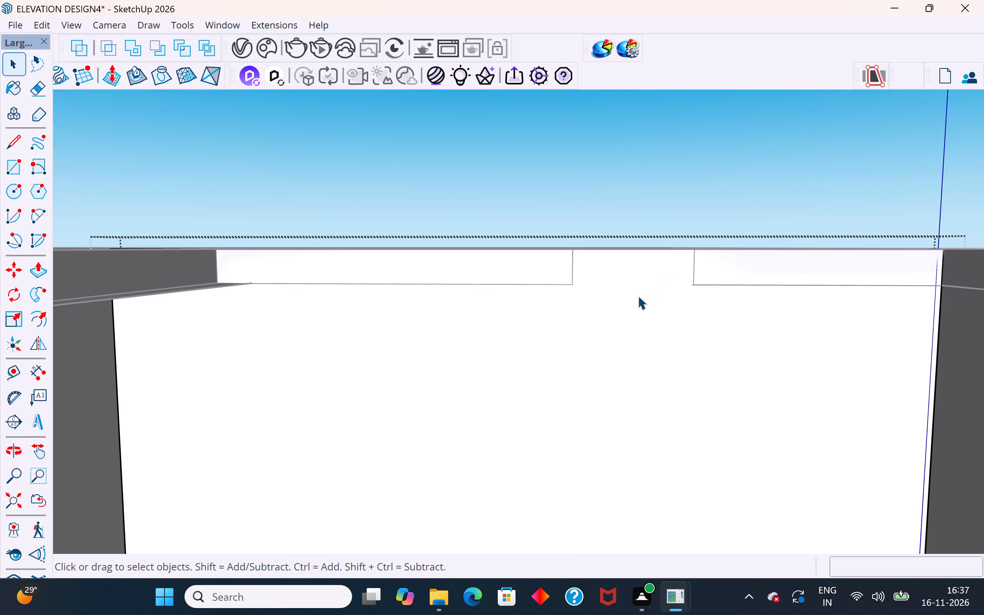
Delete the narrow ceiling strip and its leftover outline beneath the slab along the inner side of the stairwell opening.
left_click(600, 183)
middle_click_drag(525, 269, 520, 407)
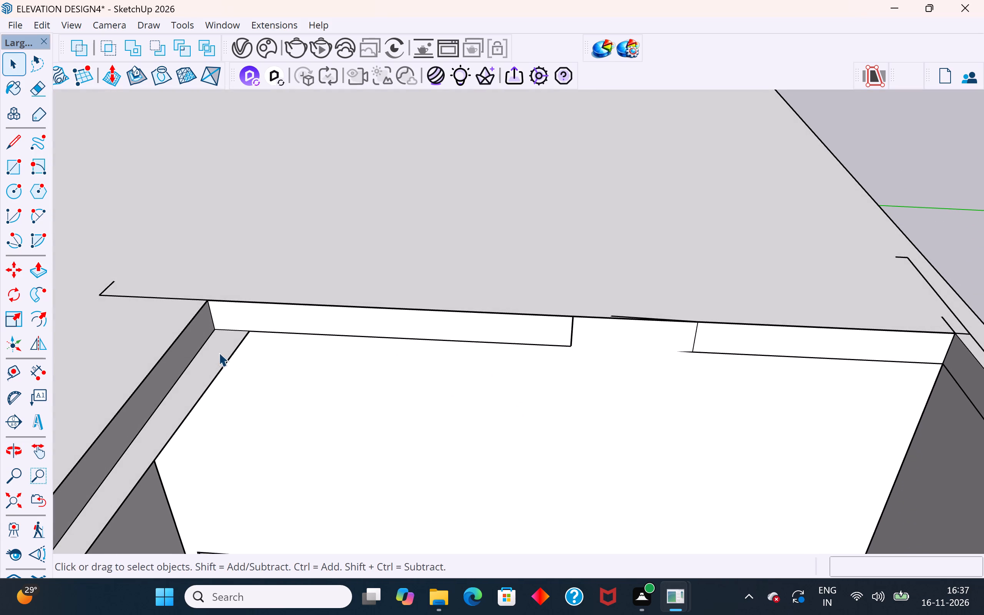
left_click(219, 352)
middle_click_drag(219, 352, 240, 196)
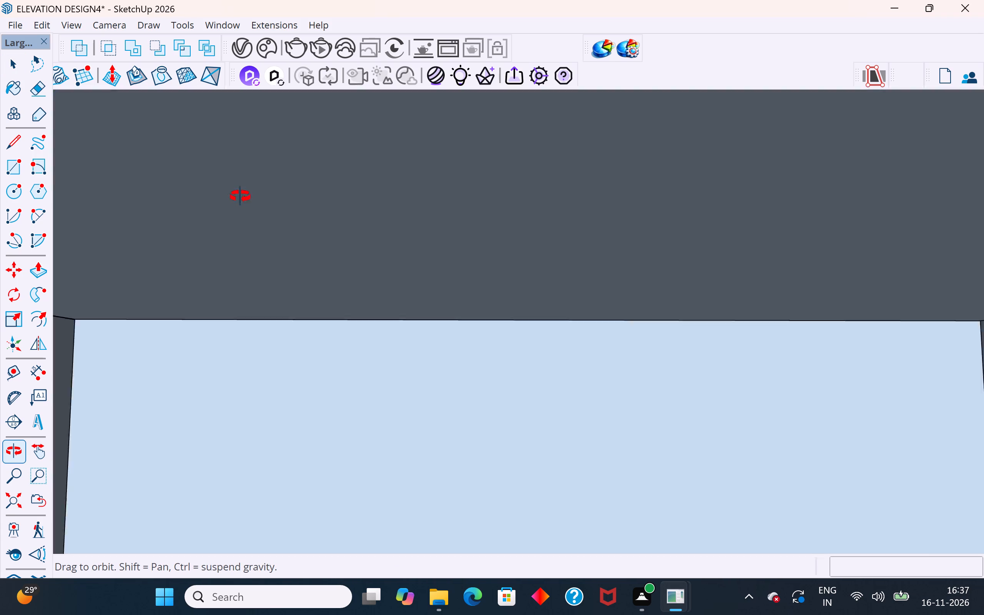
middle_click_drag(240, 196, 203, 316)
key("Delete")
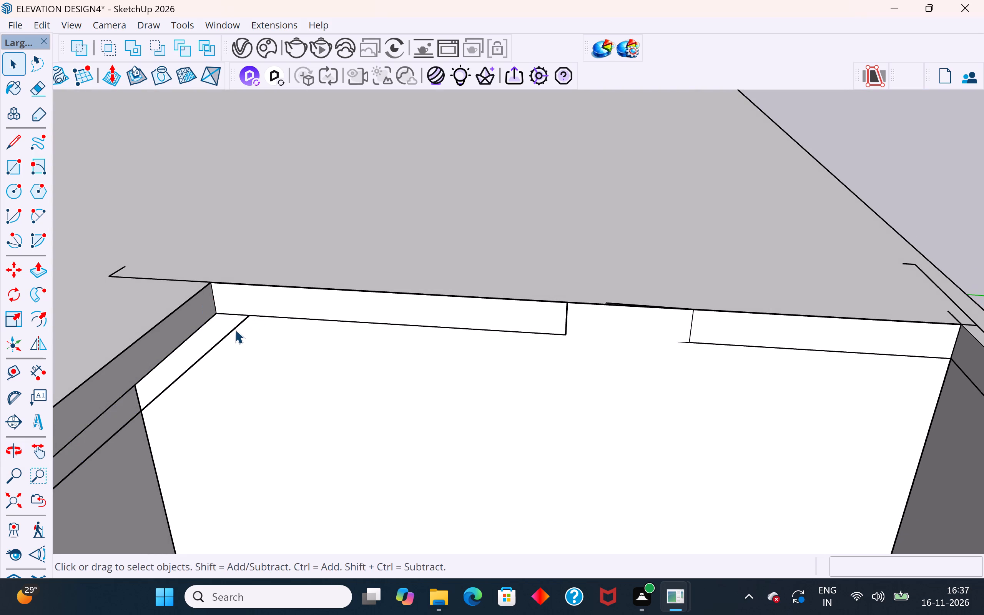
left_click(233, 329)
key("Delete")
scroll(443, 269, "down", 7)
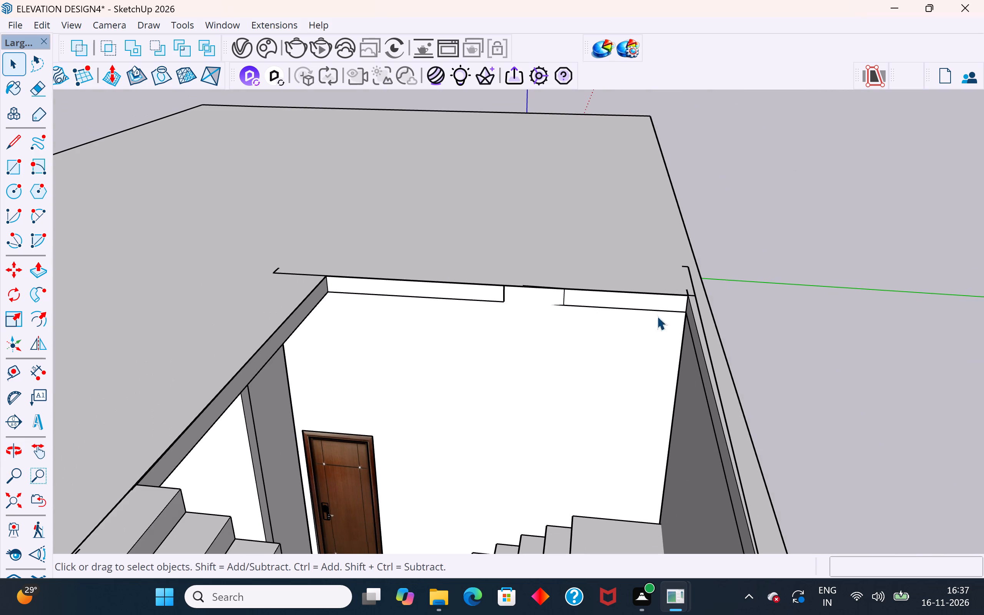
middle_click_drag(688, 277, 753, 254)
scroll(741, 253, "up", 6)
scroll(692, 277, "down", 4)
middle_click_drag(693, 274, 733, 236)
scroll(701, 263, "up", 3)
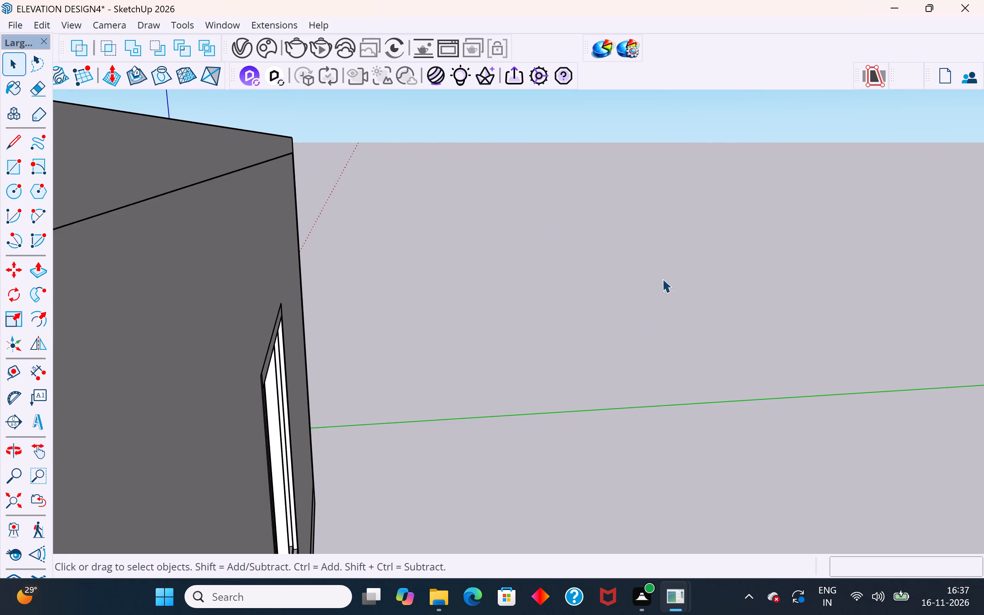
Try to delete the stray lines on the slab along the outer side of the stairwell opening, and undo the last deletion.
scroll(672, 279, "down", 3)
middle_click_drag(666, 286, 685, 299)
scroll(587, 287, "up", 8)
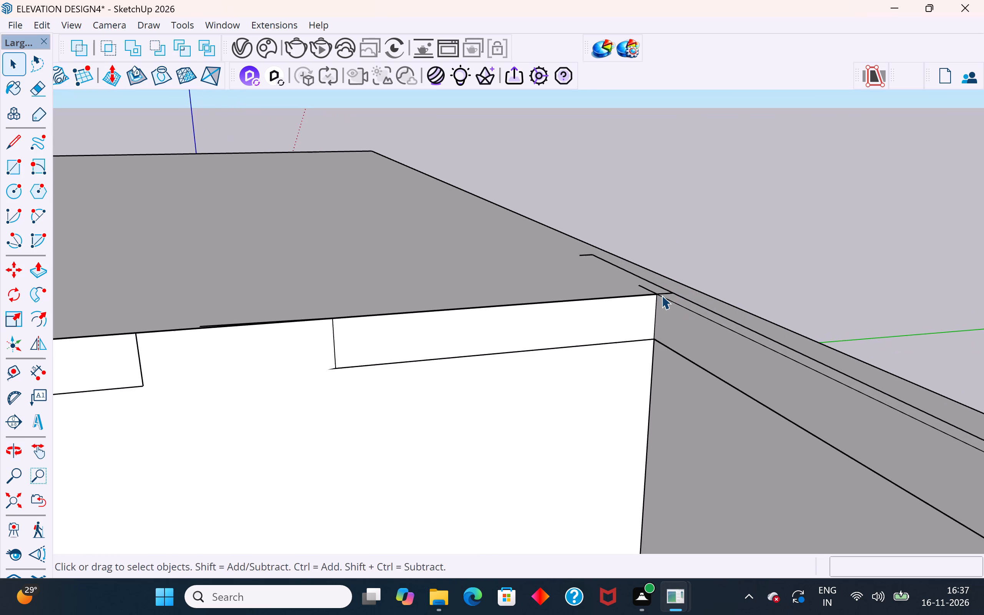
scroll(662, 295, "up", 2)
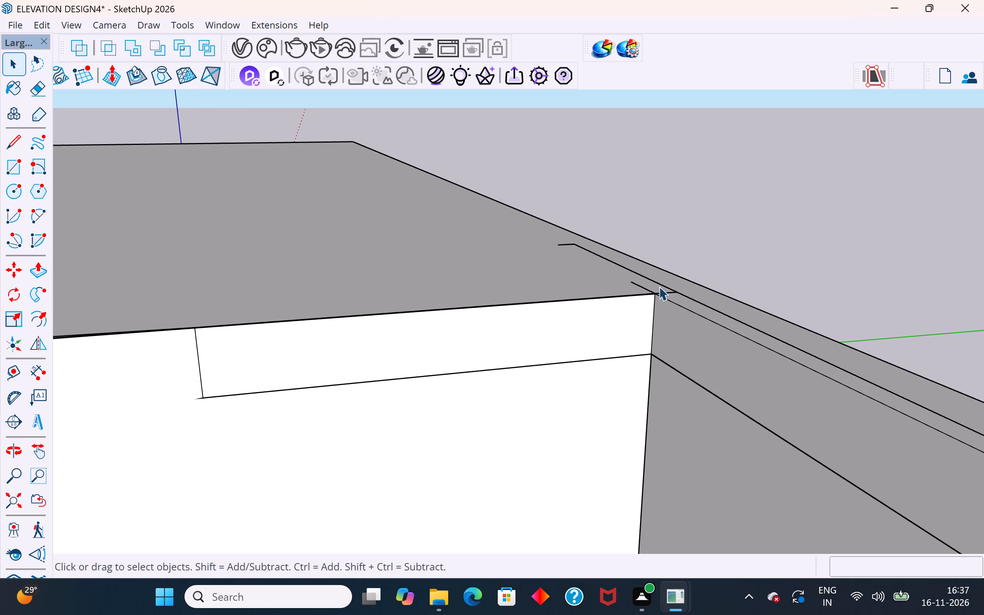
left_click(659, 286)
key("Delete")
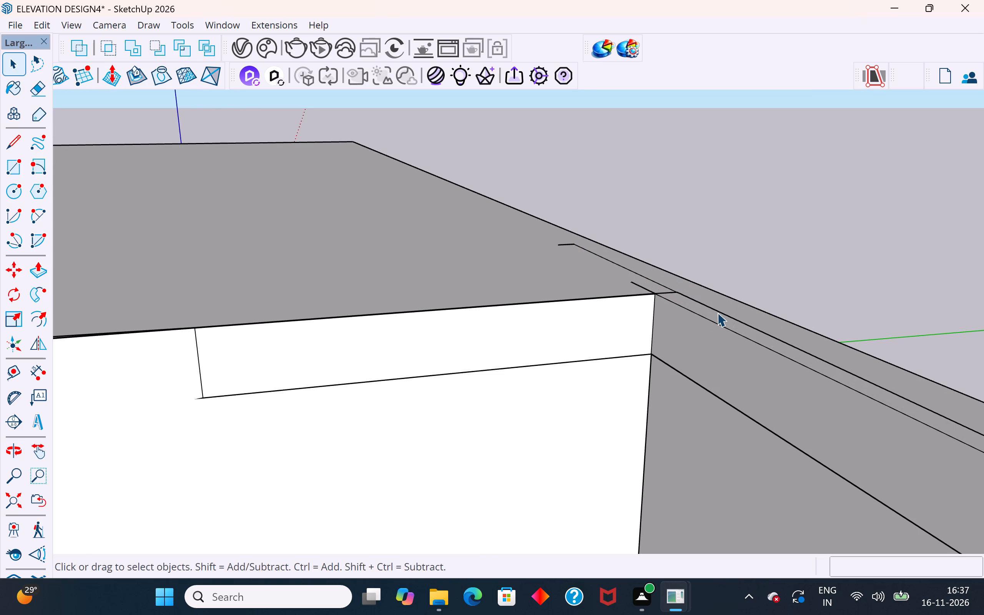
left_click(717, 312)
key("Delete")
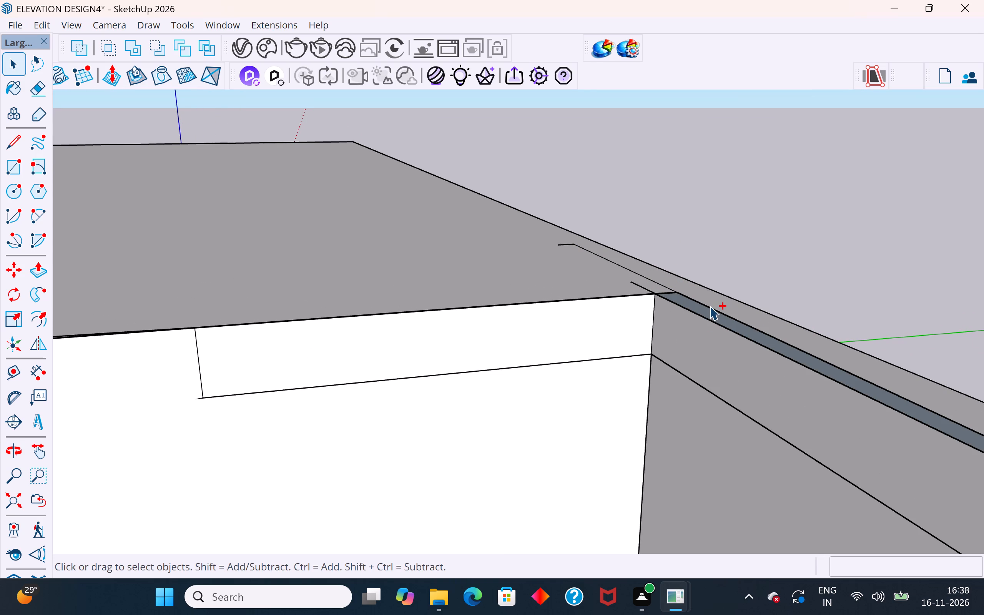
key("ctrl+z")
Delete the long line running just outside the stairwell opening, parallel to the slab's outer edge.
left_click(756, 227)
left_click(741, 321)
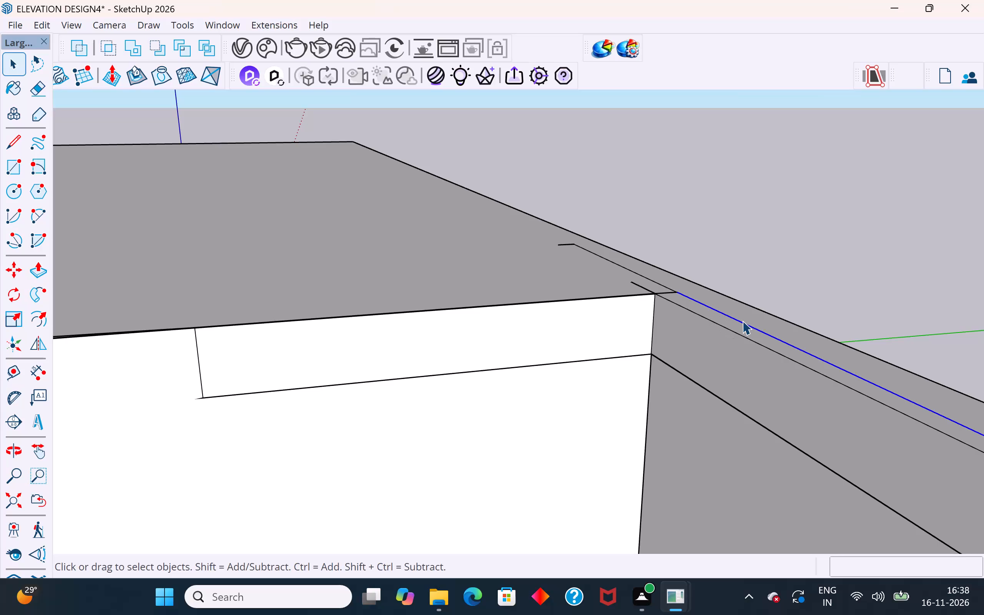
key("Delete")
scroll(562, 271, "down", 10)
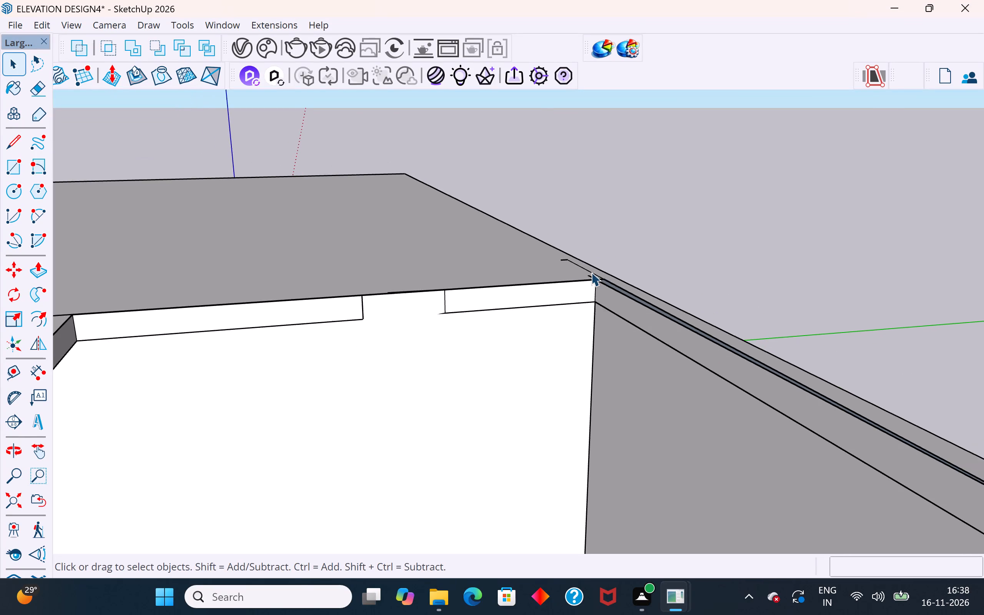
Inside the slab group, draw a line about 5 5/16" from the opening's near outer corner to the slab's outer edge, and leave the group.
middle_click_drag(591, 272, 534, 373)
scroll(524, 274, "down", 14)
middle_click_drag(575, 350, 567, 406)
scroll(573, 390, "up", 13)
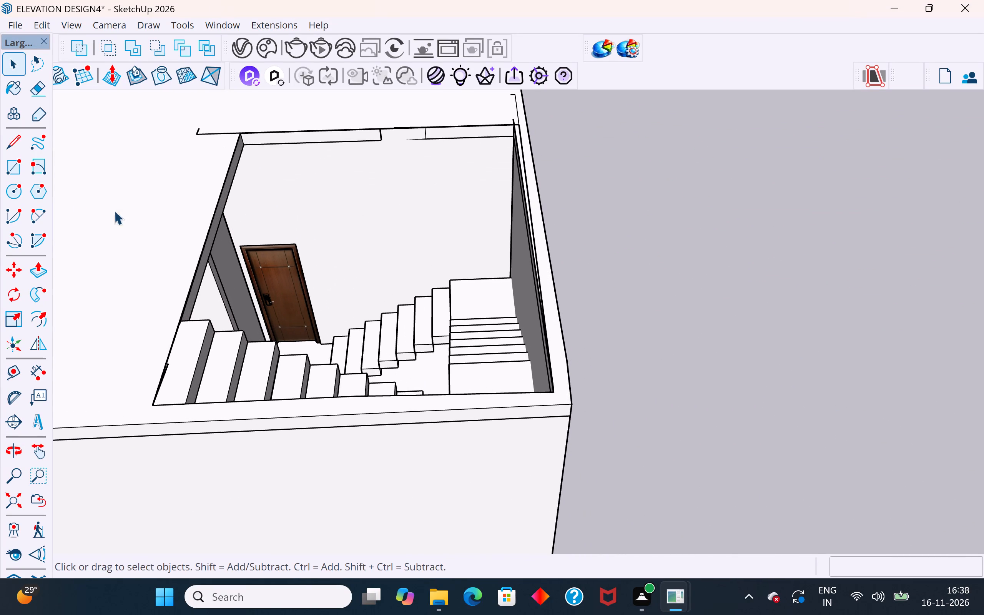
left_click(564, 385)
double_click(564, 385)
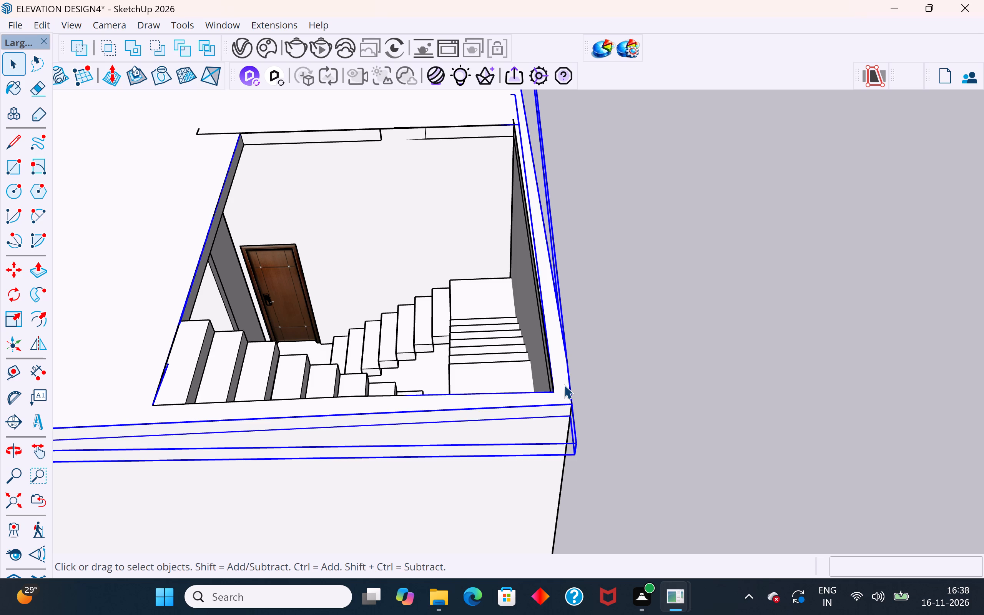
left_click(563, 377)
left_click(16, 148)
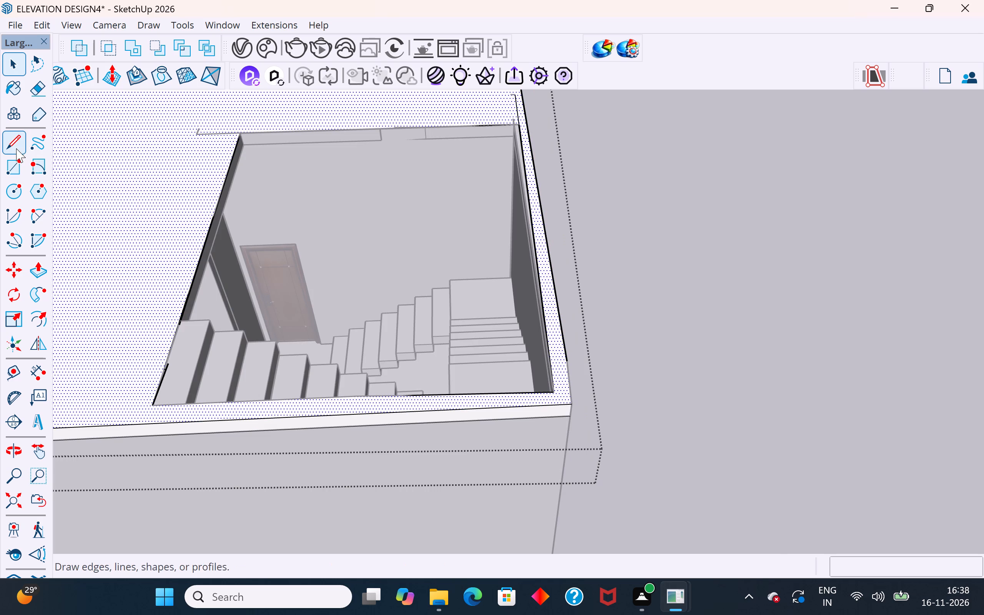
scroll(573, 399, "up", 5)
left_click(532, 387)
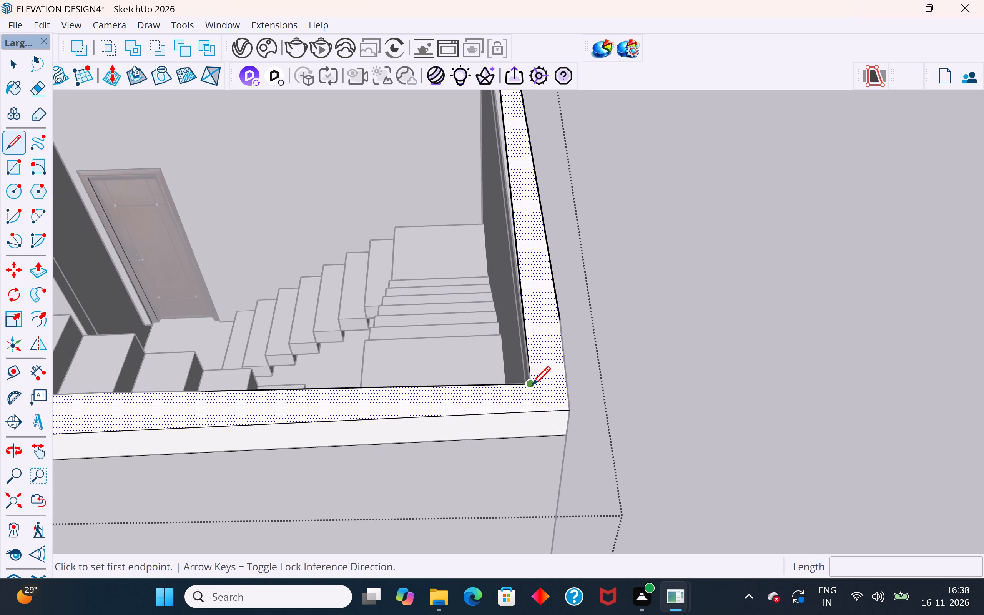
left_click(568, 389)
left_click(19, 67)
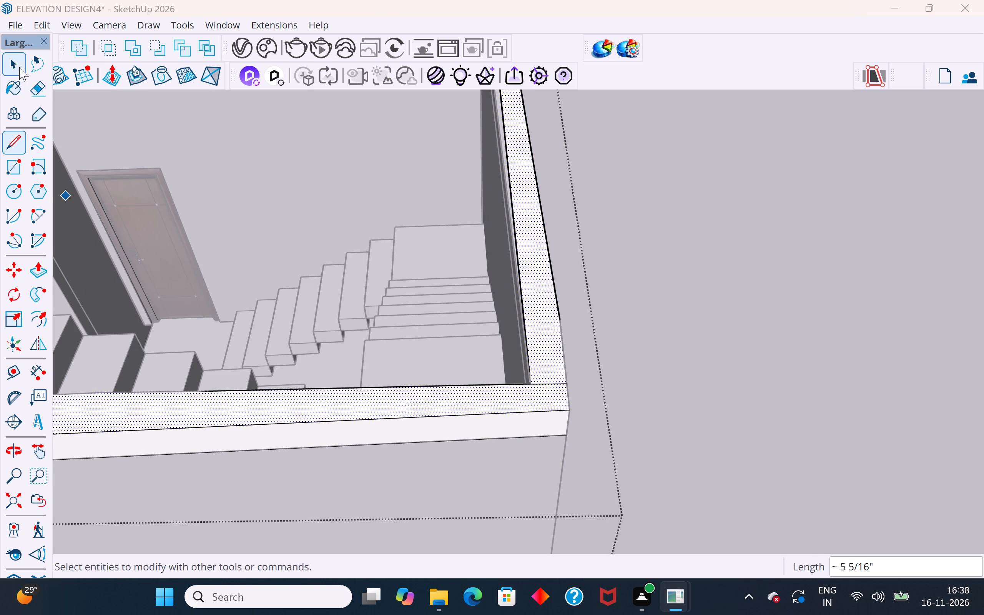
left_click(692, 370)
Reopen the slab group and draw a line about 3 11/16" from the opening's far outer corner to the slab's outer edge.
scroll(634, 464, "down", 6)
scroll(593, 239, "up", 7)
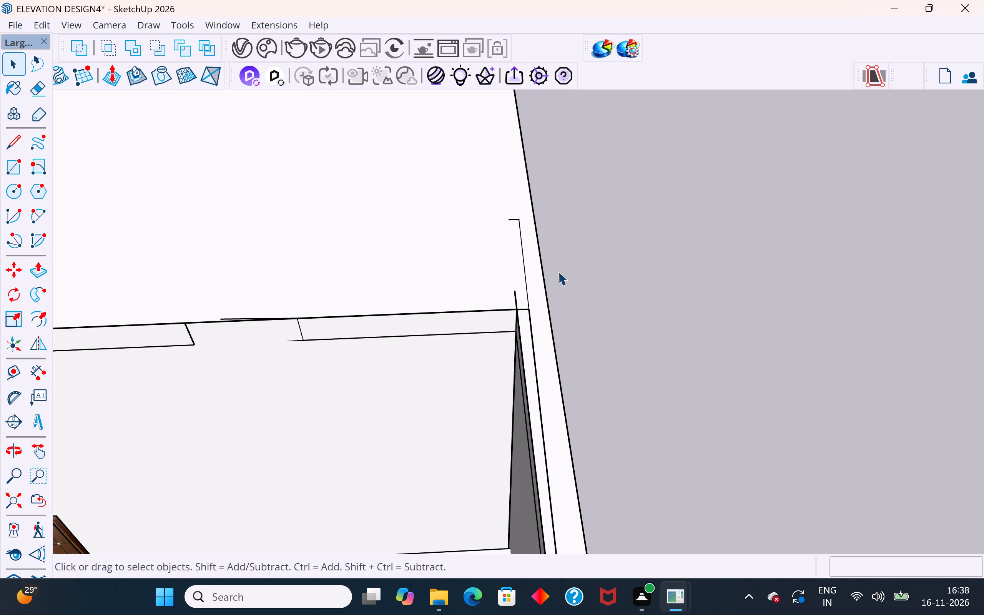
scroll(547, 289, "down", 2)
middle_click_drag(522, 348, 587, 244)
scroll(585, 241, "up", 3)
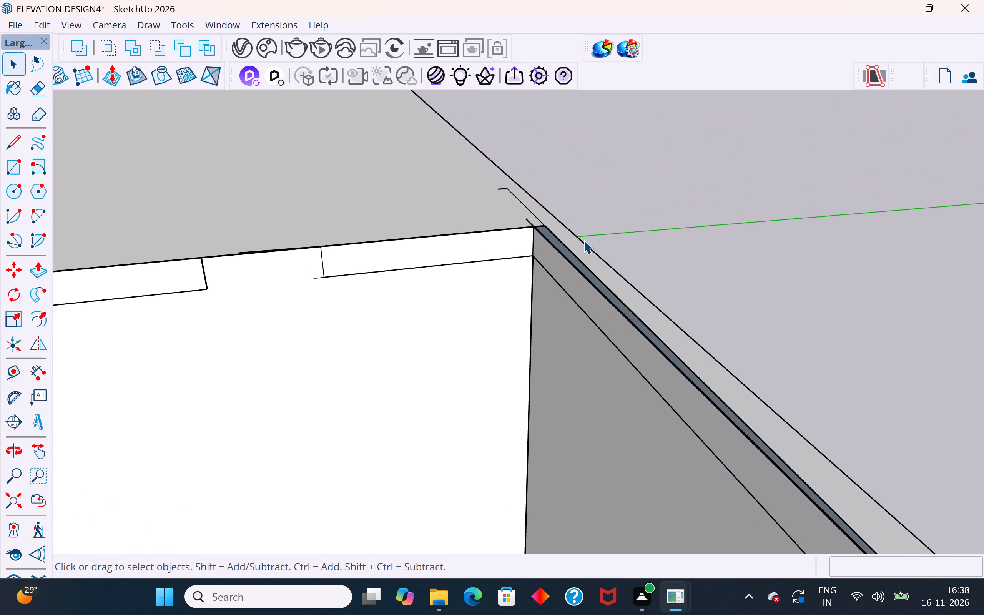
left_click(579, 242)
double_click(572, 243)
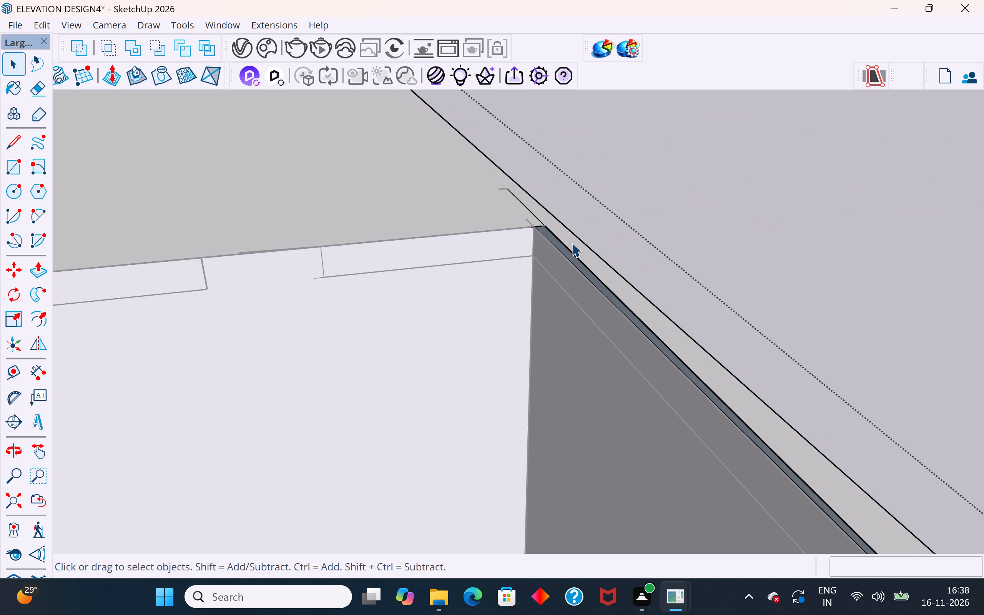
left_click(572, 243)
left_click(12, 141)
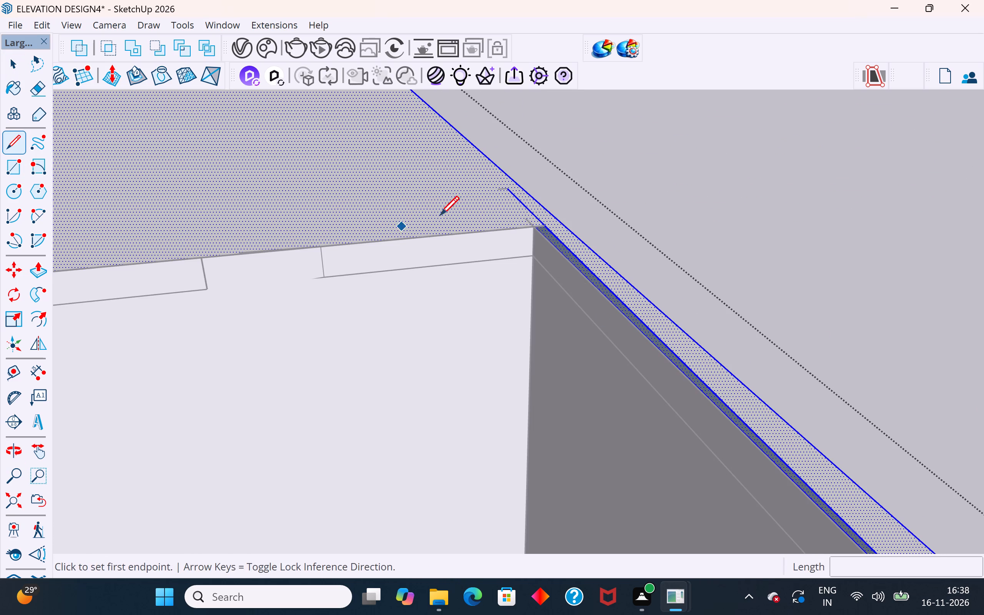
scroll(477, 213, "up", 3)
left_click(568, 229)
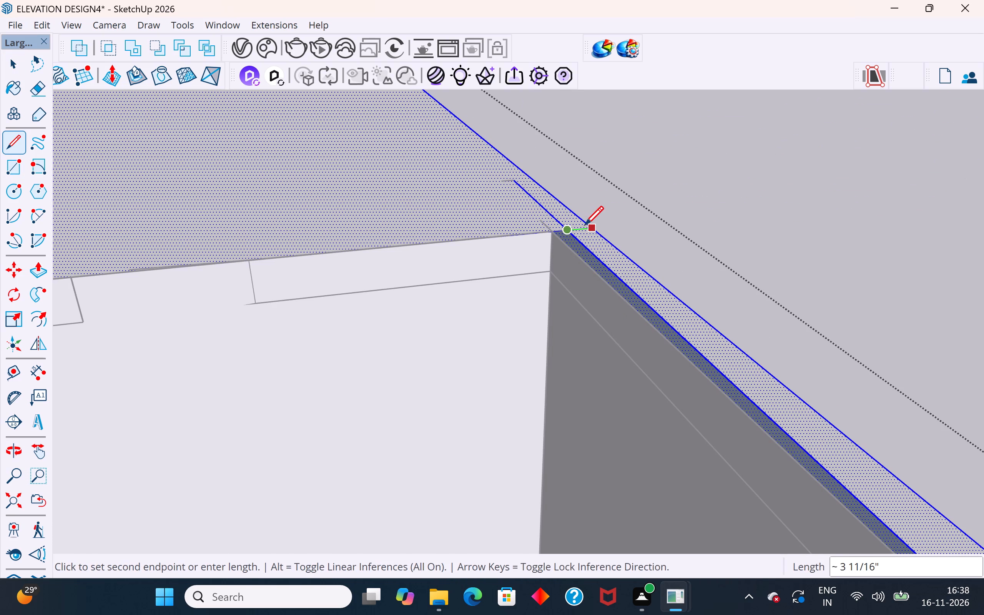
left_click(595, 233)
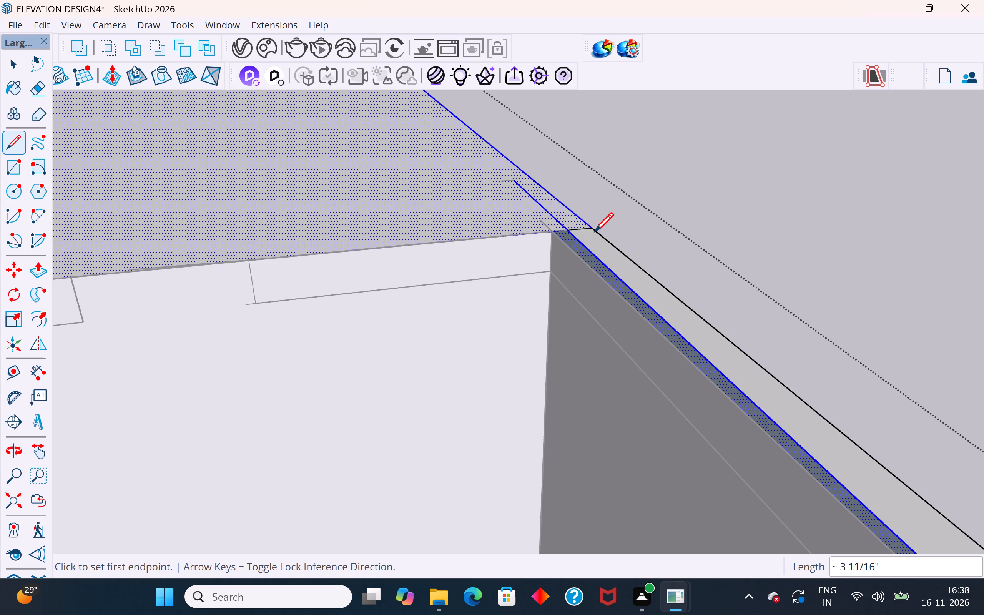
left_click(16, 65)
Delete the narrow slab face between the two closing lines and its leftover inner edges, and leave the group.
left_click(599, 250)
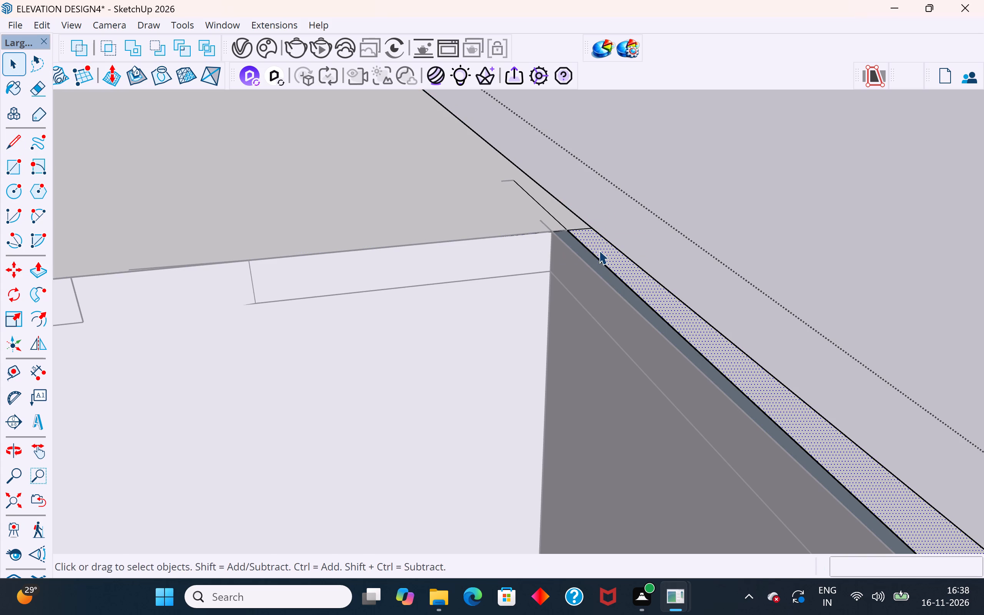
key("Delete")
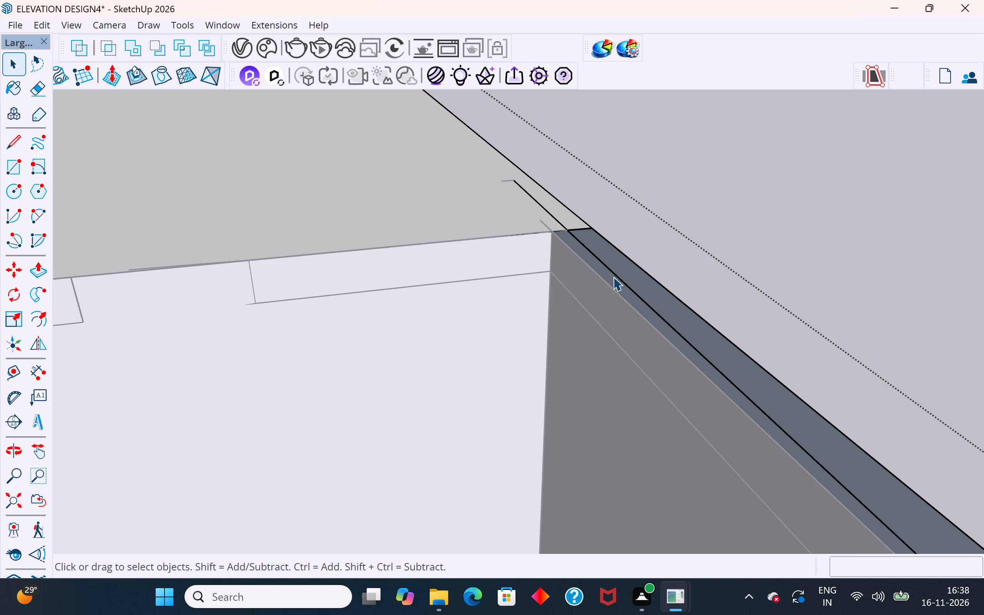
left_click(613, 277)
key("Delete")
scroll(562, 238, "down", 16)
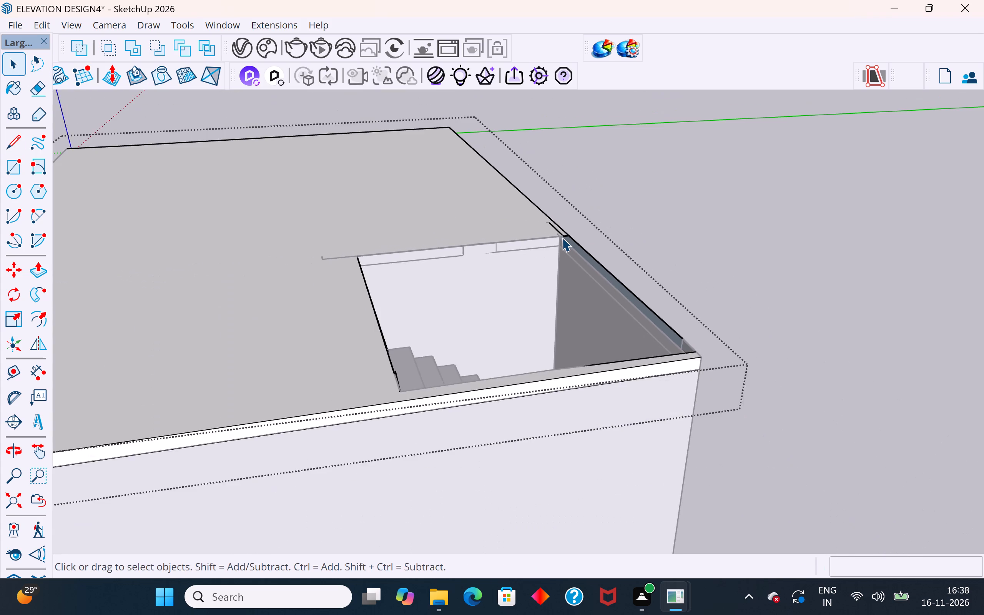
scroll(561, 234, "up", 13)
left_click(553, 229)
key("Delete")
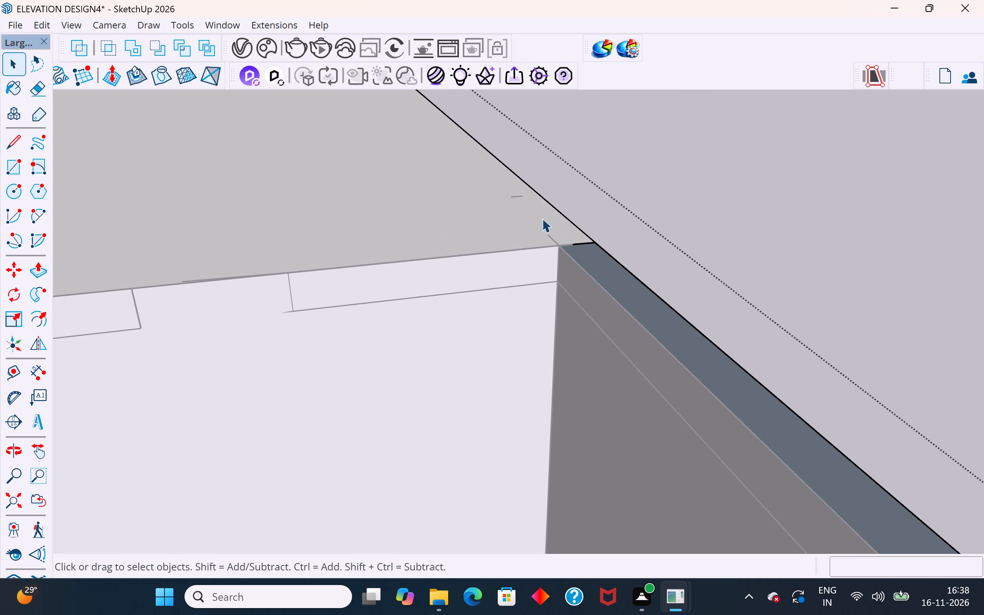
scroll(561, 215, "down", 9)
left_click(711, 236)
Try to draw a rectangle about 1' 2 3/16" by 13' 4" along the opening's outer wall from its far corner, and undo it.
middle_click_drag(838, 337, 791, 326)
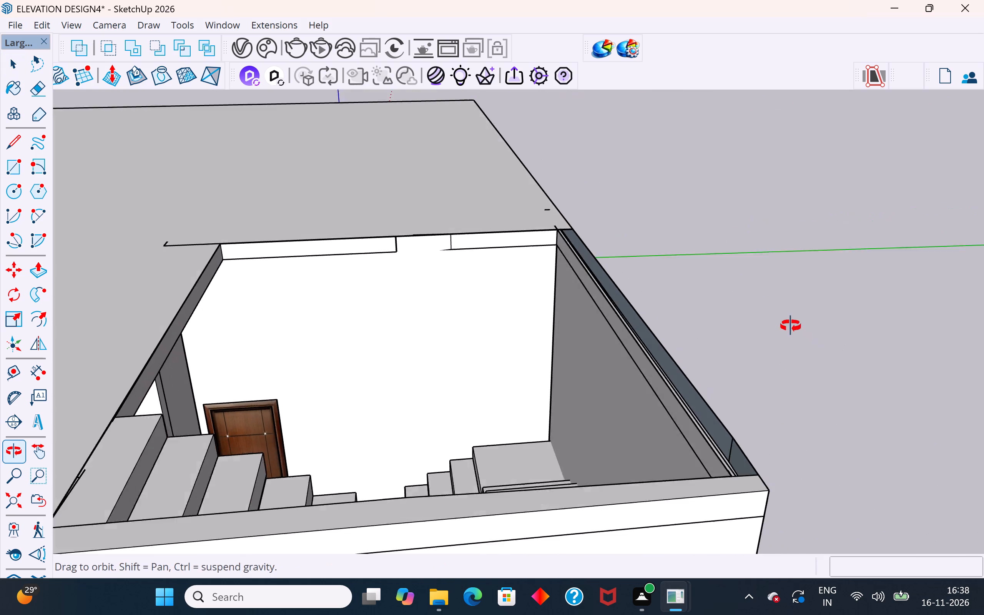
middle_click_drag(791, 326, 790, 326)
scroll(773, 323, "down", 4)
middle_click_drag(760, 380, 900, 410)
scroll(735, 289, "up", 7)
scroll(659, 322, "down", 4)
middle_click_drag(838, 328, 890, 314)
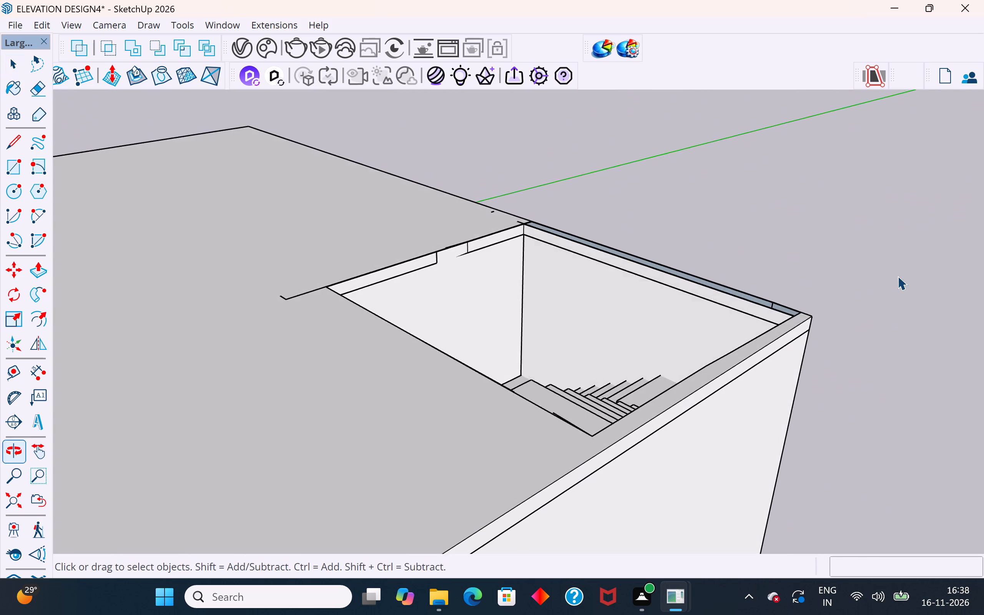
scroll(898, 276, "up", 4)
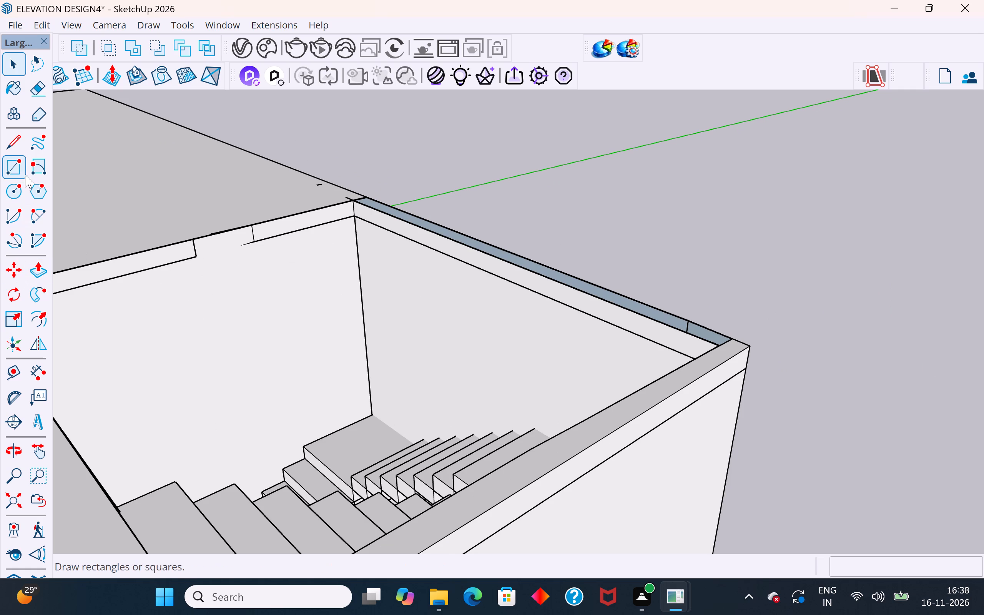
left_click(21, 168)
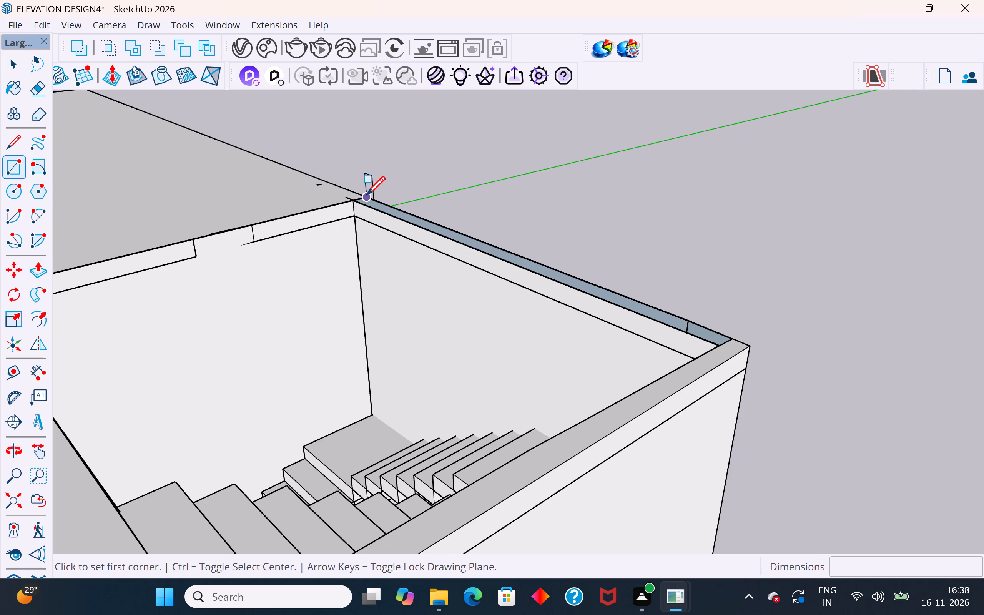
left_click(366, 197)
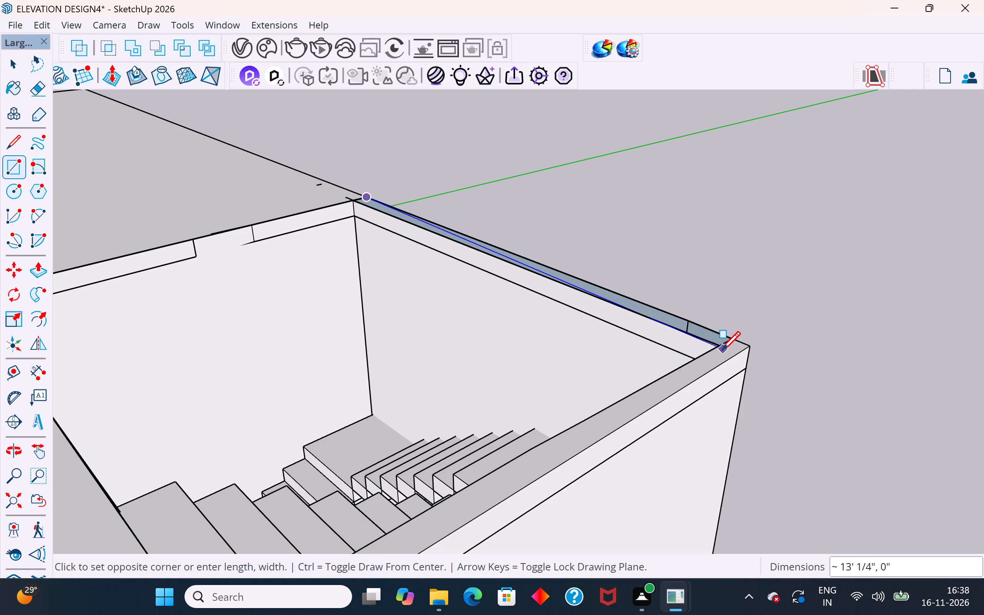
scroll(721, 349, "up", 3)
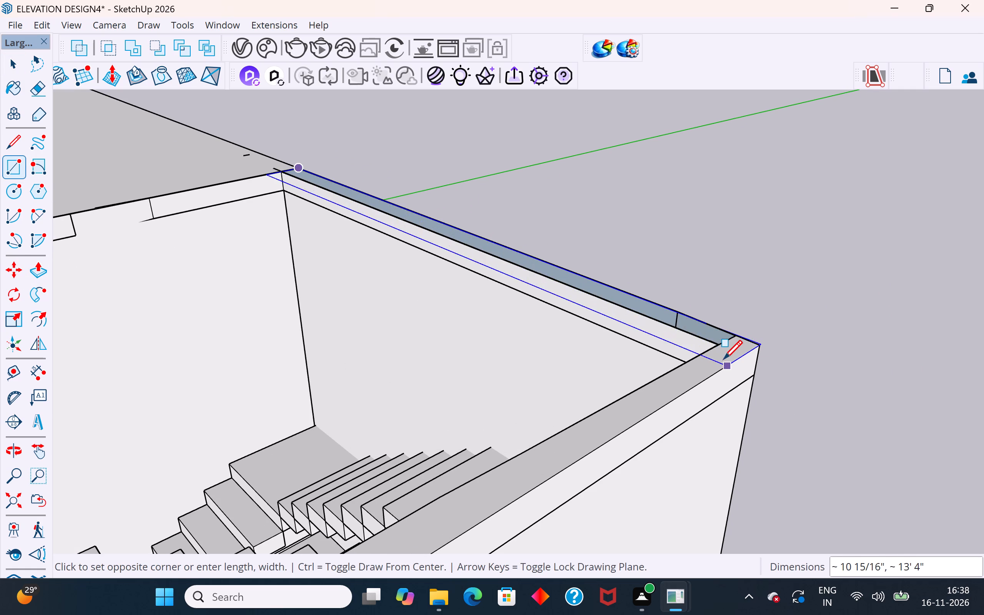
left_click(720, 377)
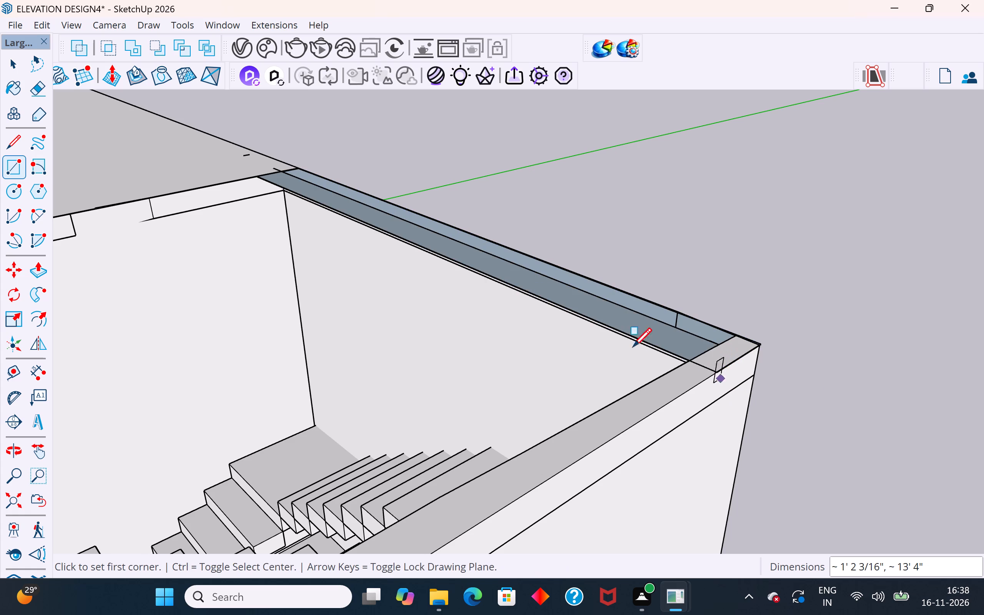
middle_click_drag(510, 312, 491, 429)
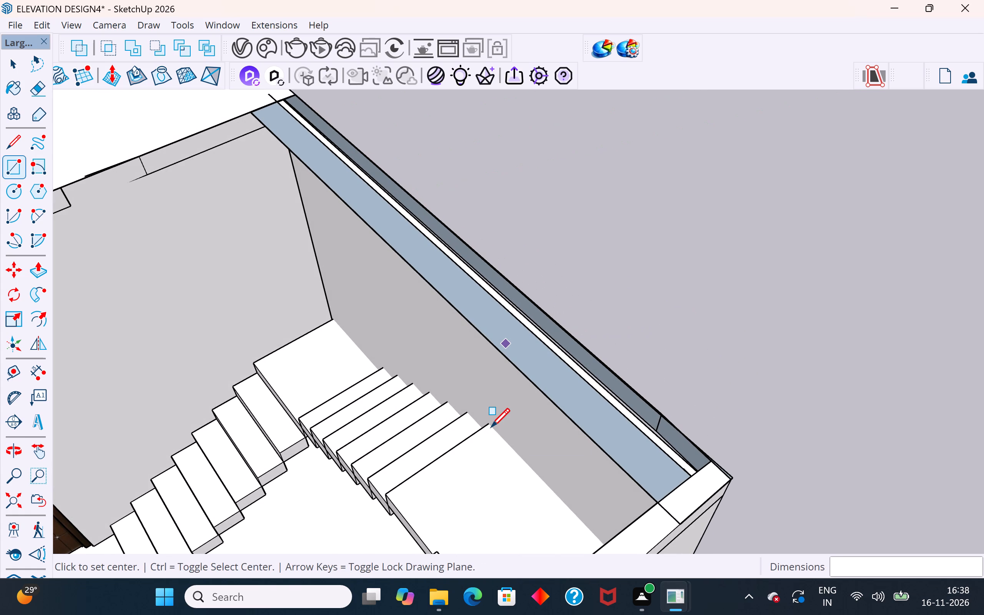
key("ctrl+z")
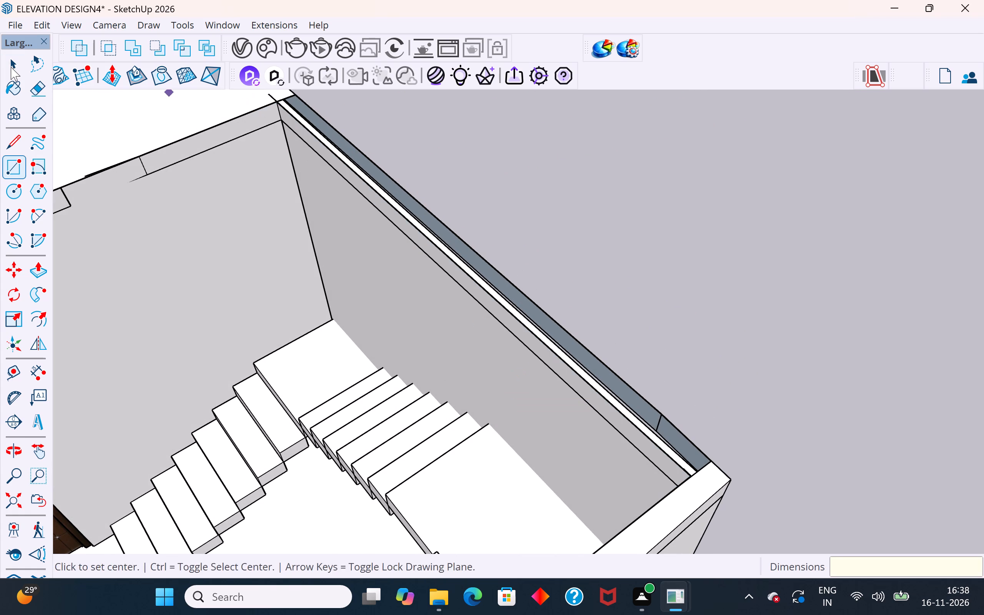
Delete the short blue-grey end face of the outer wall's top strip at the stairwell opening's near corner.
left_click(11, 67)
left_click(650, 208)
middle_click_drag(651, 267, 744, 140)
scroll(695, 228, "up", 2)
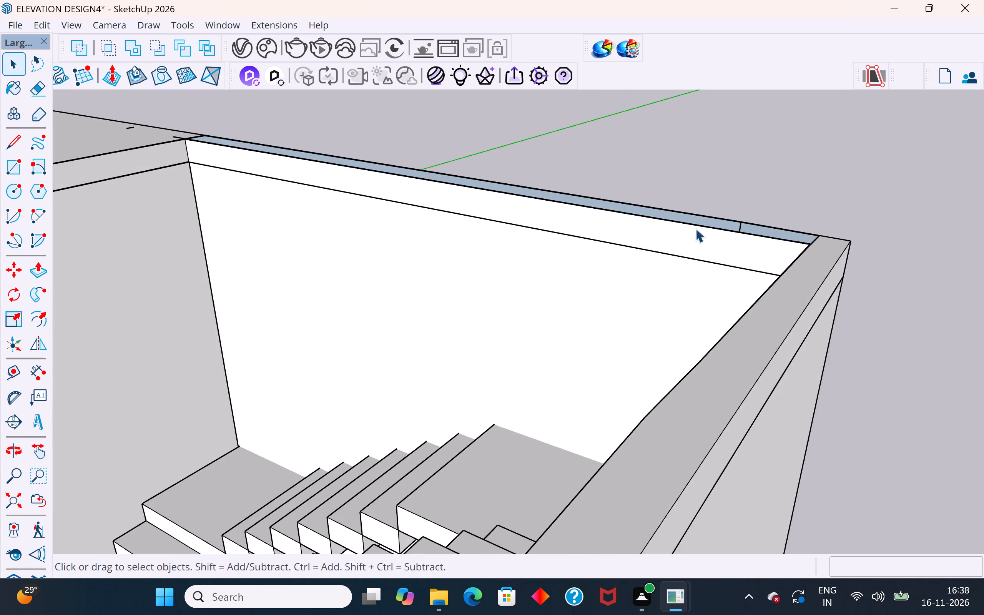
middle_click_drag(785, 255, 939, 214)
middle_click_drag(744, 244, 770, 347)
scroll(816, 390, "down", 4)
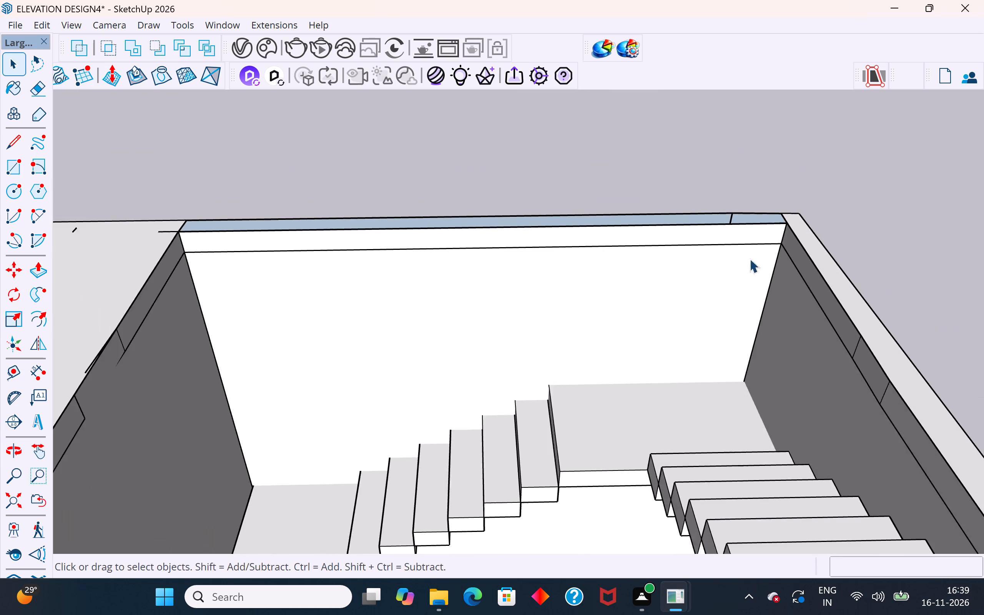
scroll(730, 228, "up", 3)
scroll(781, 257, "down", 2)
middle_click_drag(753, 228, 743, 293)
scroll(745, 243, "up", 4)
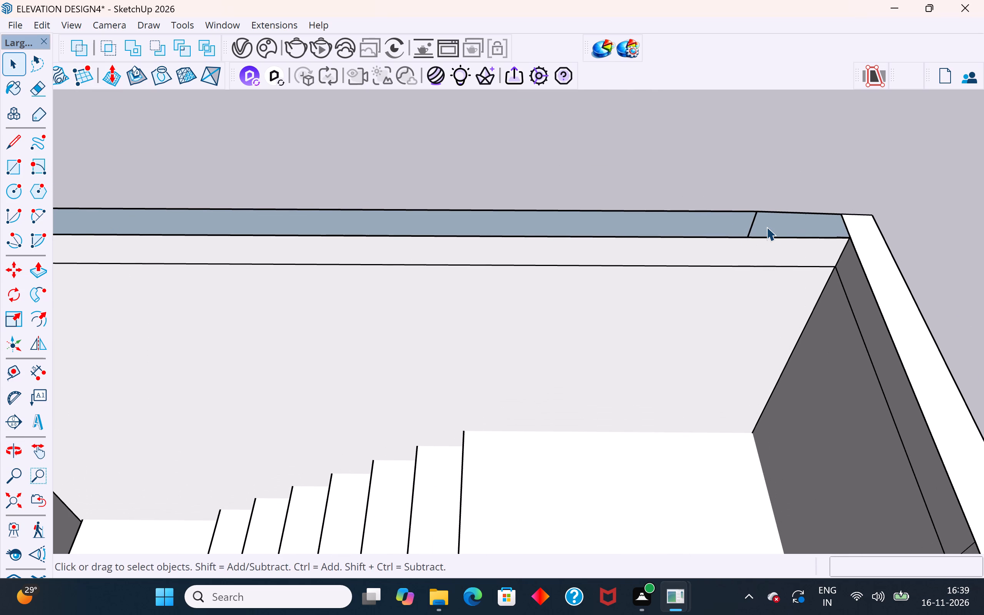
left_click(766, 227)
left_click(753, 226)
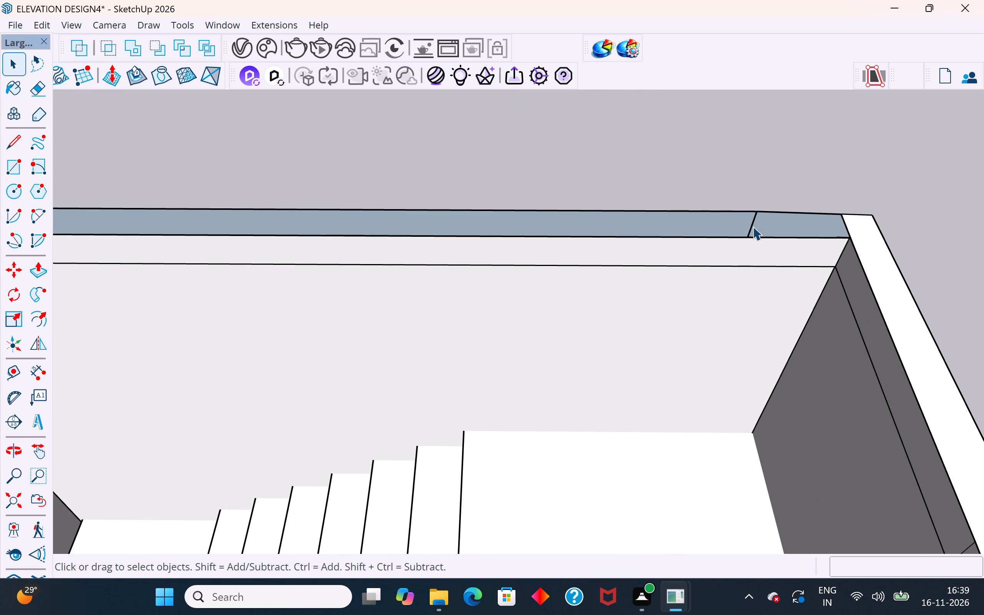
key("Delete")
Open the slab group, delete the short edge ending the blue-grey strip near the stairwell opening's near outer corner, and leave the group.
left_click(753, 225)
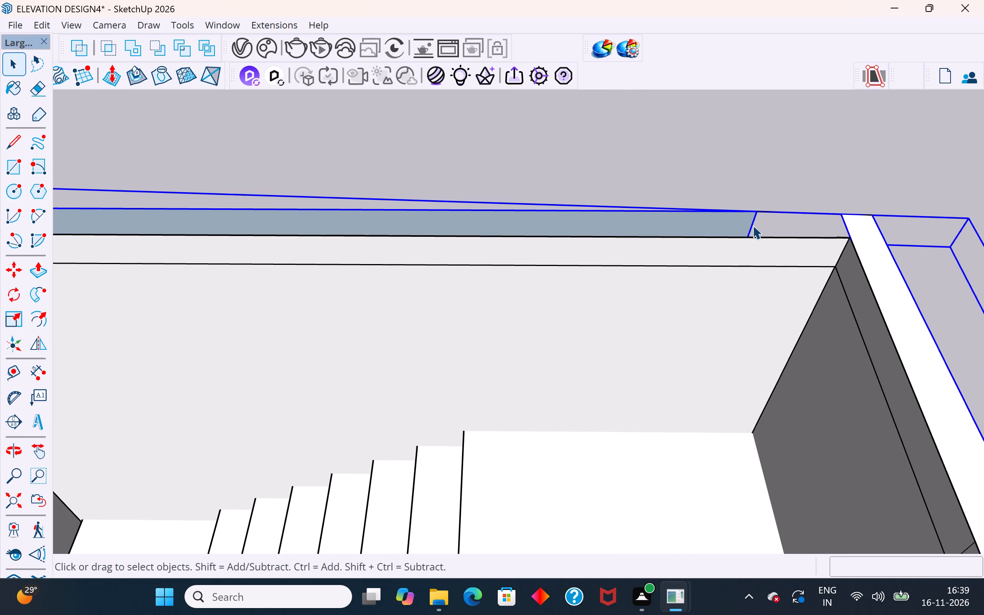
left_click(749, 225)
left_click(736, 230)
left_click(760, 182)
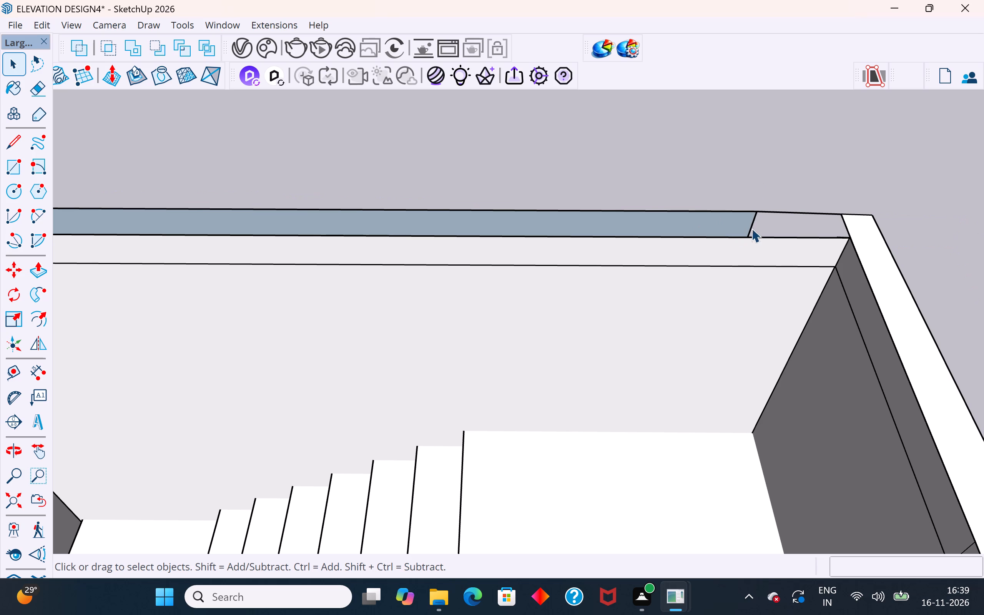
left_click(753, 229)
triple_click(750, 225)
left_click(751, 223)
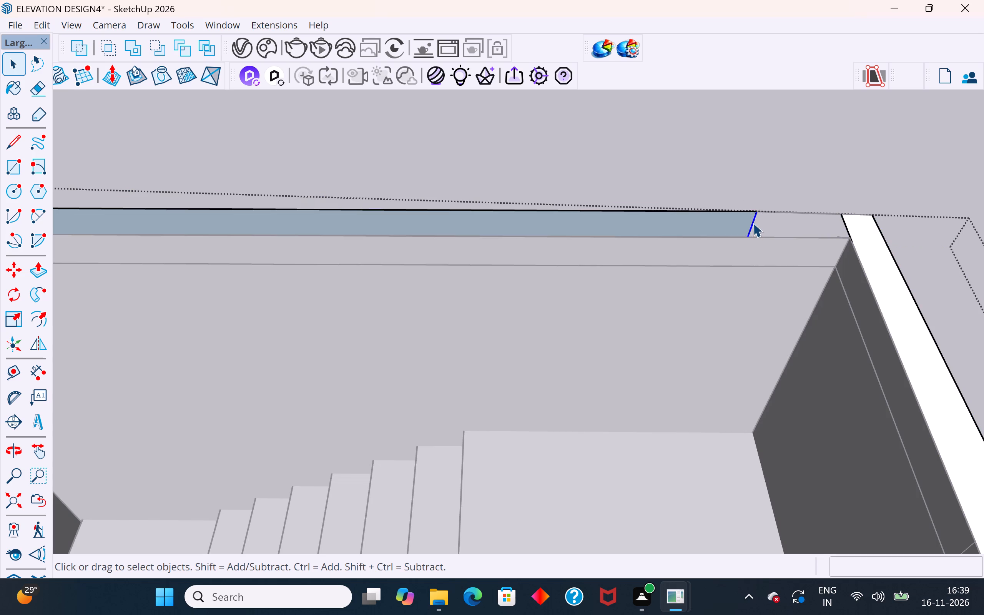
key("Delete")
scroll(753, 223, "down", 5)
left_click(790, 150)
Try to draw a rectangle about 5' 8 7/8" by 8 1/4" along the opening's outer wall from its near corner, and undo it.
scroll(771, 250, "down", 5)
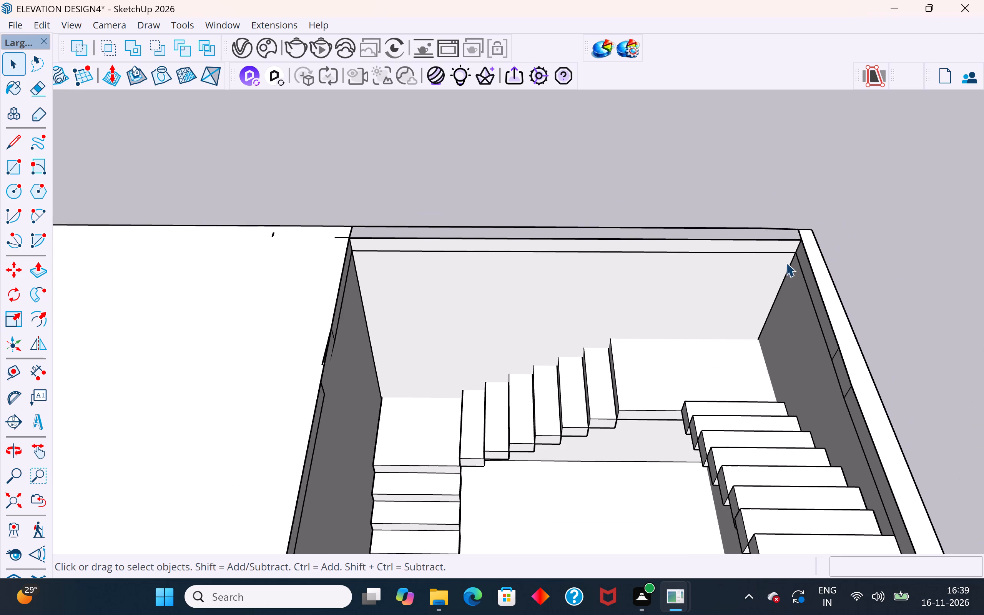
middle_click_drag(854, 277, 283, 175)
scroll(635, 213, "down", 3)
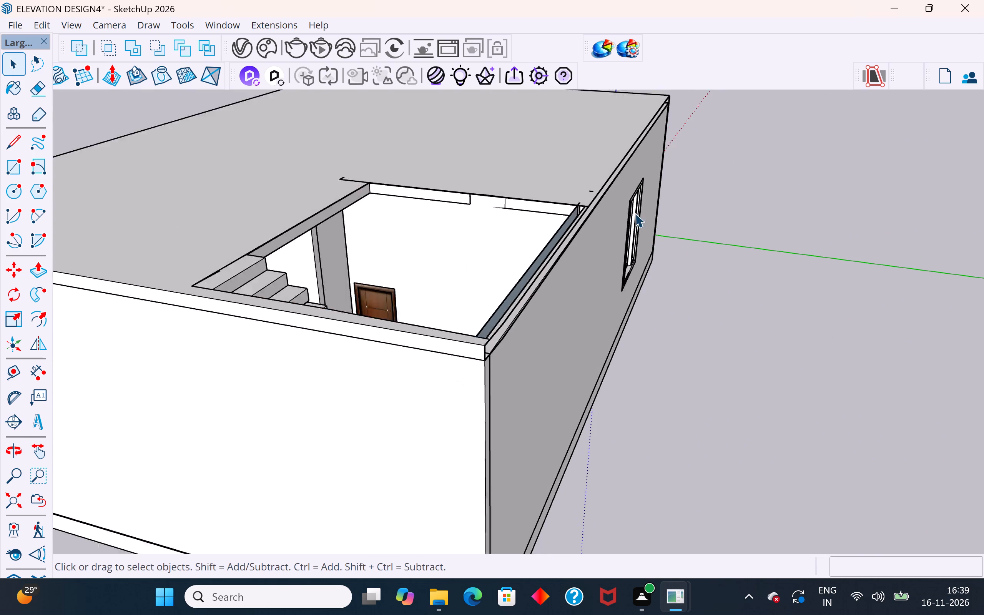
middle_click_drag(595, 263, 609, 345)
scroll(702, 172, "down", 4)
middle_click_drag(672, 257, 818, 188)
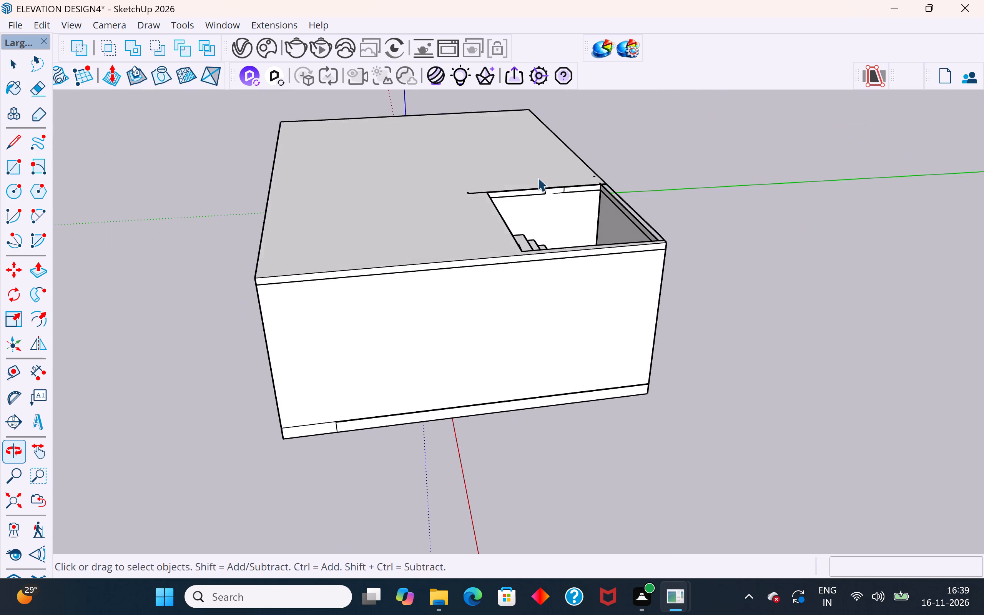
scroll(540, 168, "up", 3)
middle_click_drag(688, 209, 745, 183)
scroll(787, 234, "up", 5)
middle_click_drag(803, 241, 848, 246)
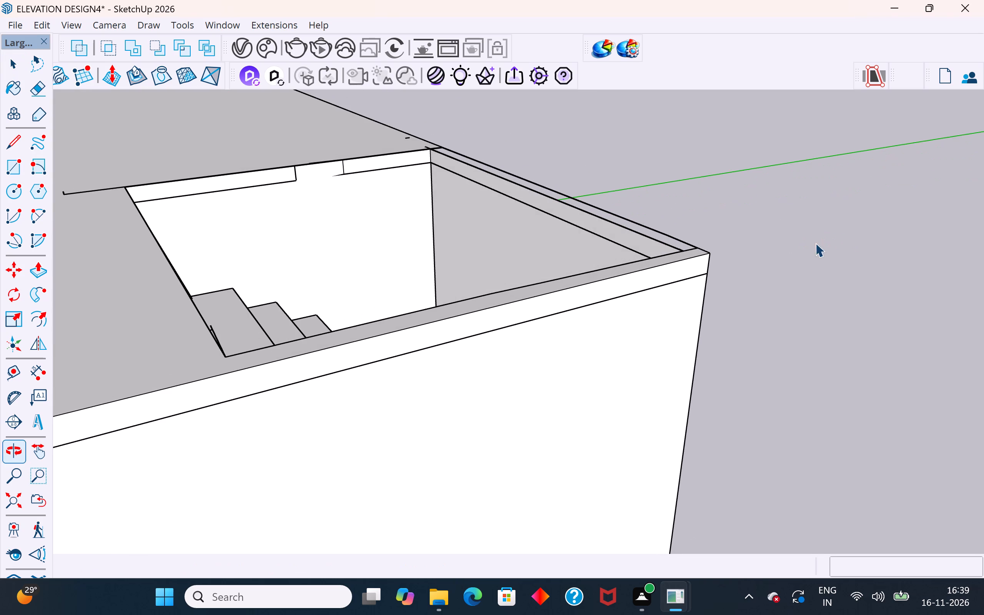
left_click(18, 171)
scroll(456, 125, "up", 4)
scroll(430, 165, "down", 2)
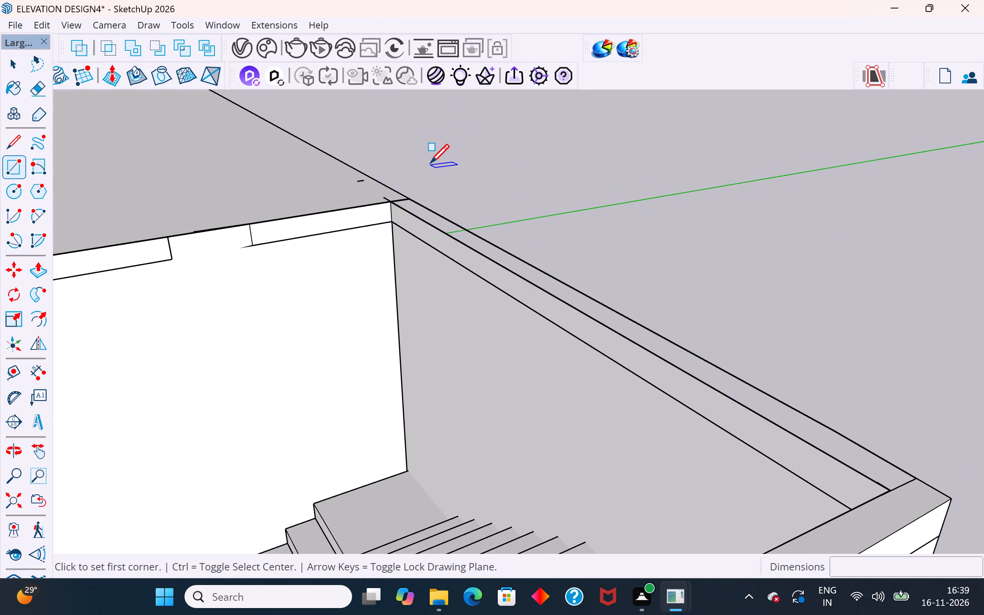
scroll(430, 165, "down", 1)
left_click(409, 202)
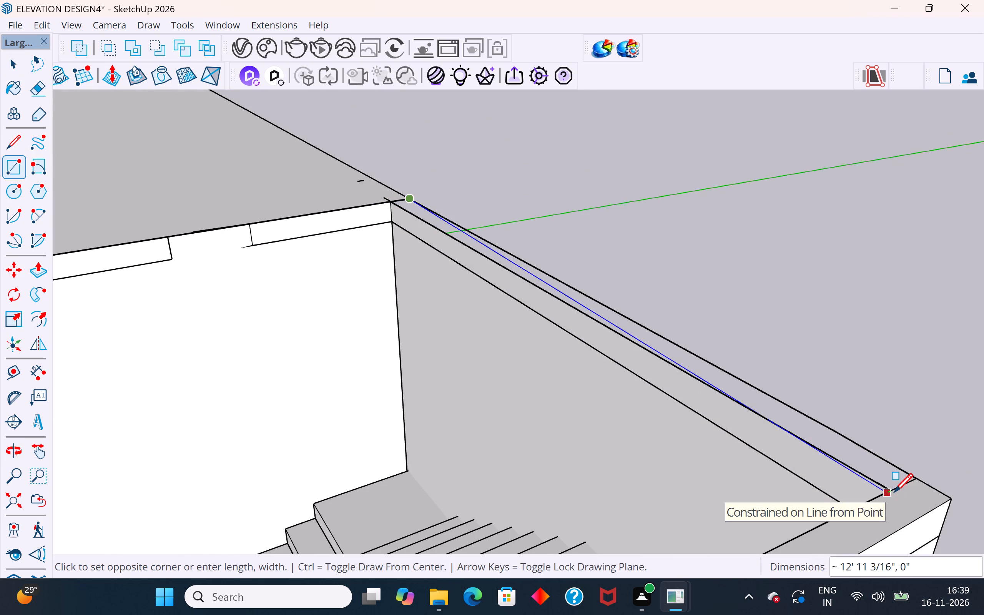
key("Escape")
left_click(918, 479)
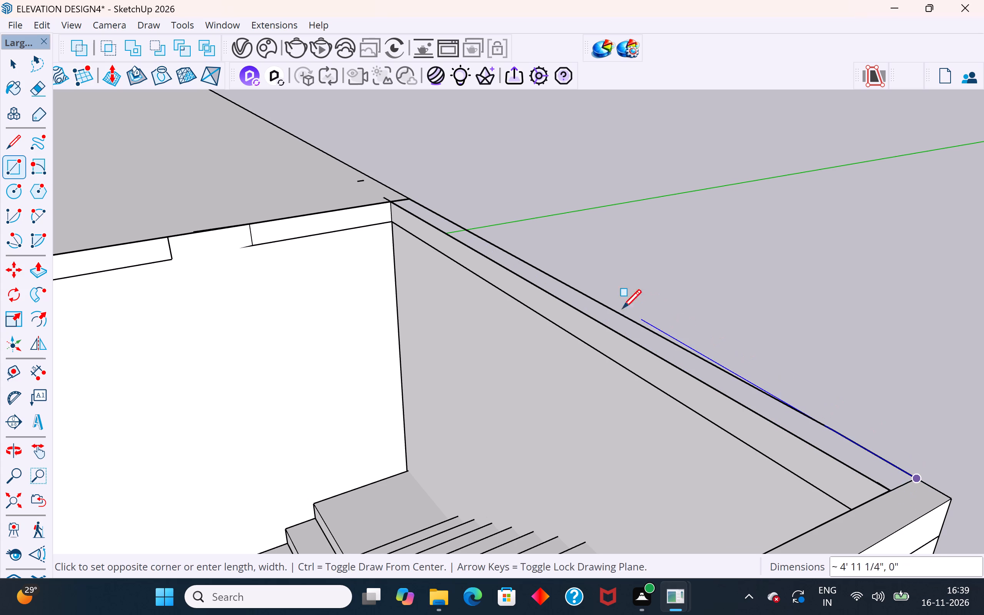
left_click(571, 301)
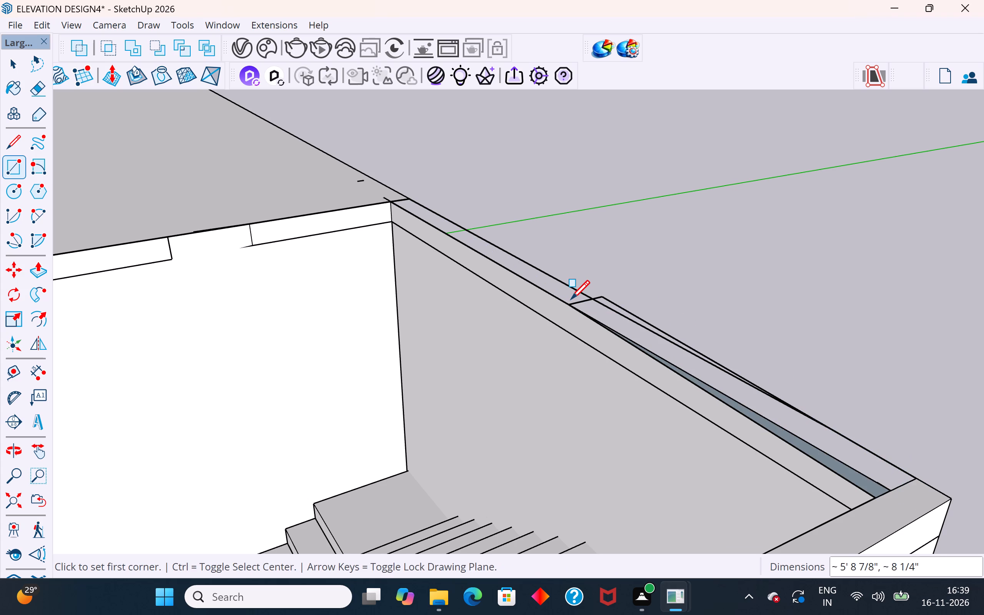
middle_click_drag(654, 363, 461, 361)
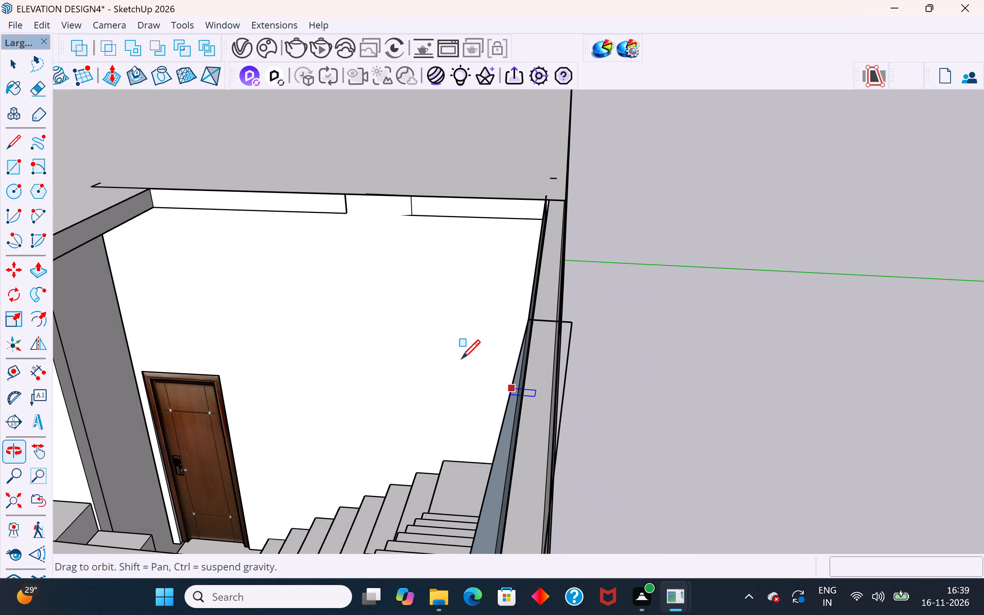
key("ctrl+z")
Draw a rectangle about 1' 7/8" by 5 3/8" from the slab's outer edge at the opening's far corner onto the wall's inner edge.
scroll(587, 294, "down", 3)
scroll(568, 267, "up", 7)
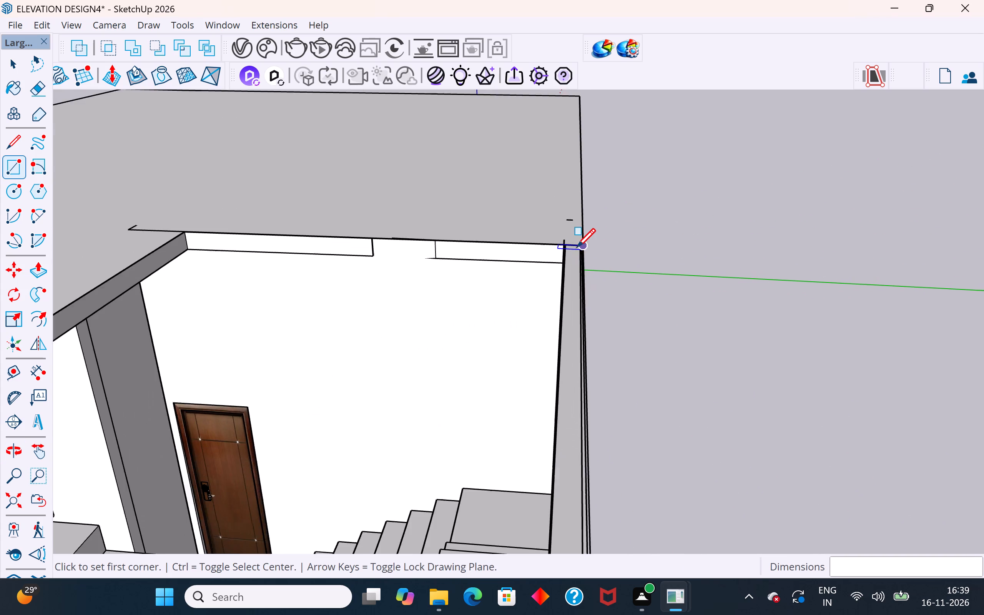
scroll(577, 249, "up", 12)
middle_click_drag(566, 246, 527, 225)
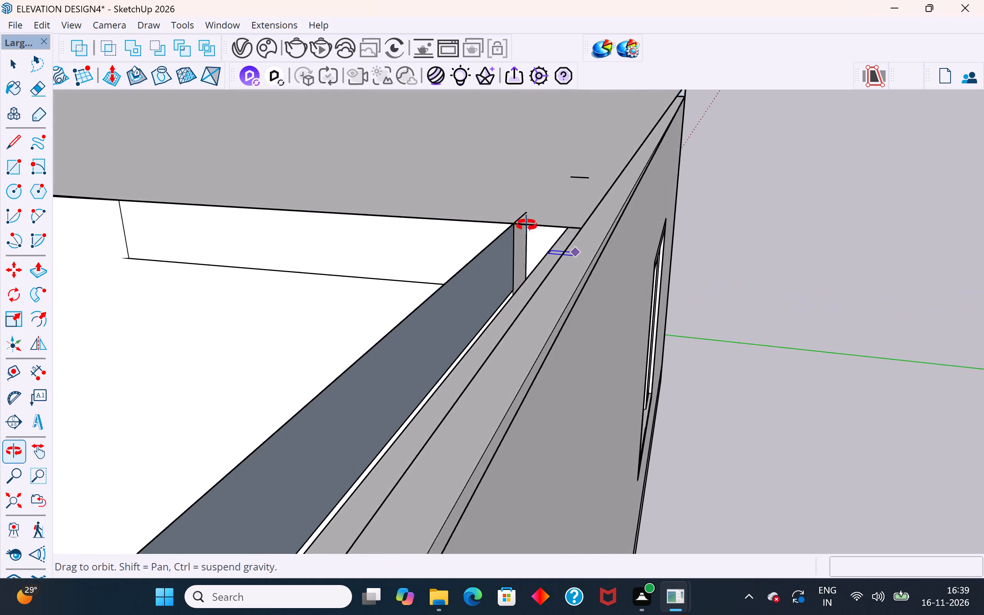
middle_click_drag(527, 225, 719, 262)
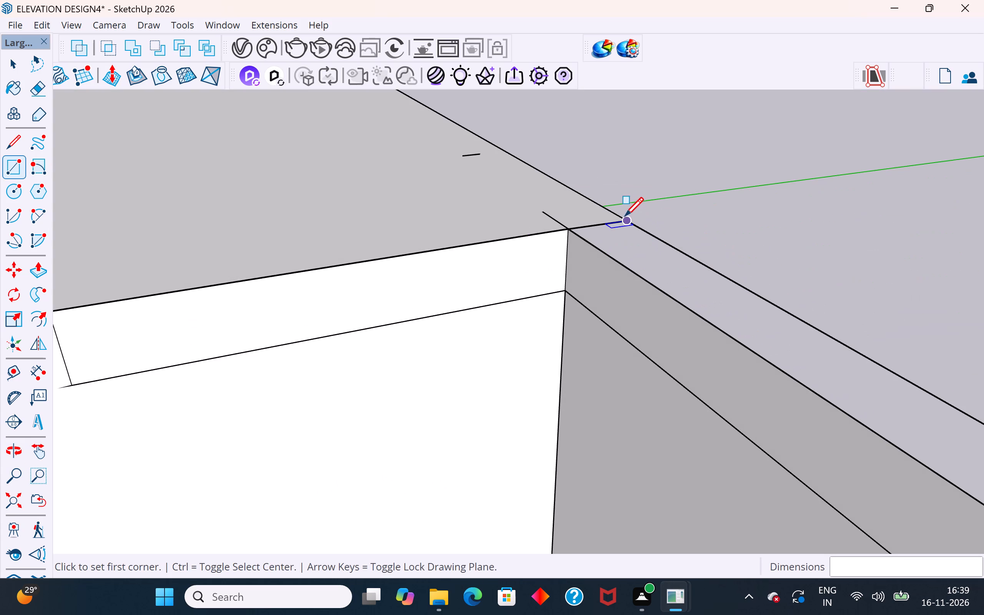
left_click(622, 222)
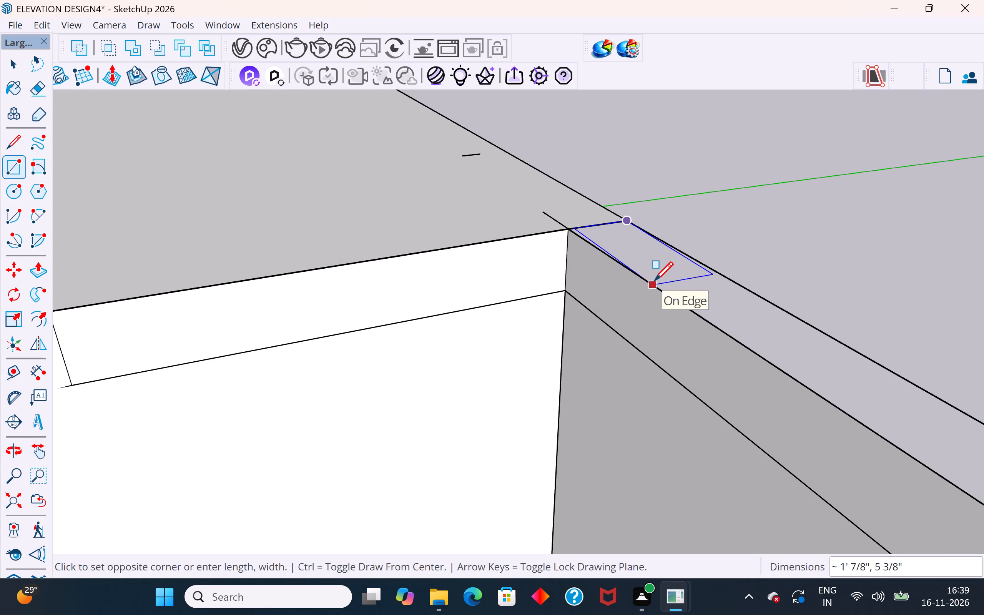
left_click(654, 283)
Delete the new rectangle's stray inner long edge beside the wall's inner edge at the opening's far corner.
left_click(20, 57)
scroll(606, 239, "up", 4)
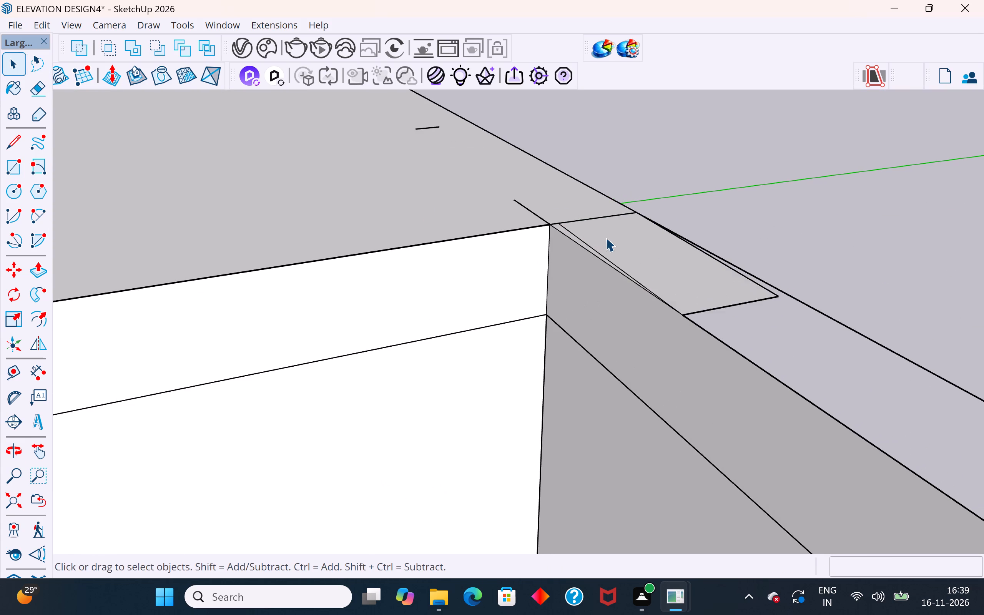
scroll(606, 238, "up", 4)
left_click(571, 233)
key("Delete")
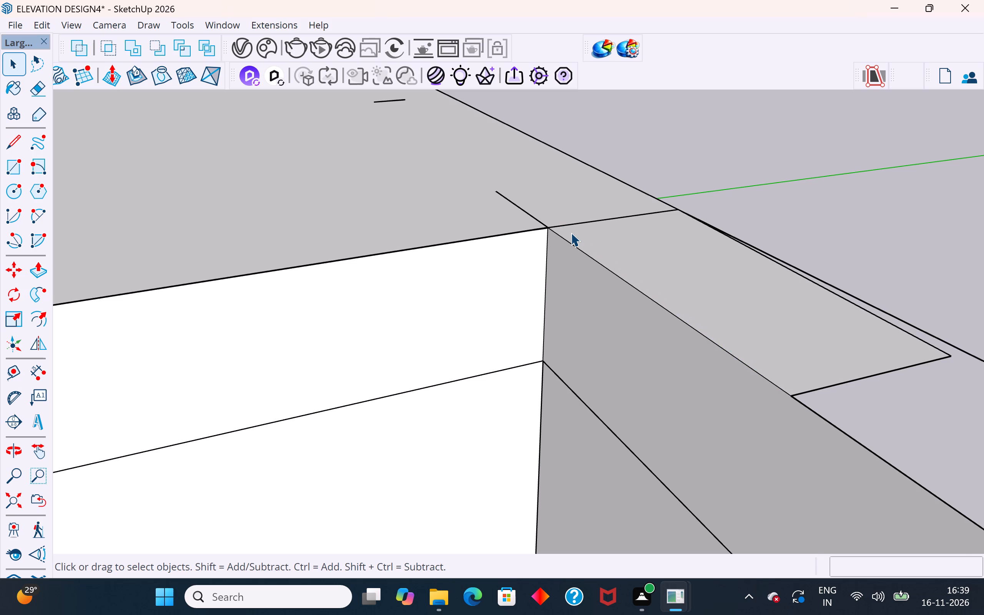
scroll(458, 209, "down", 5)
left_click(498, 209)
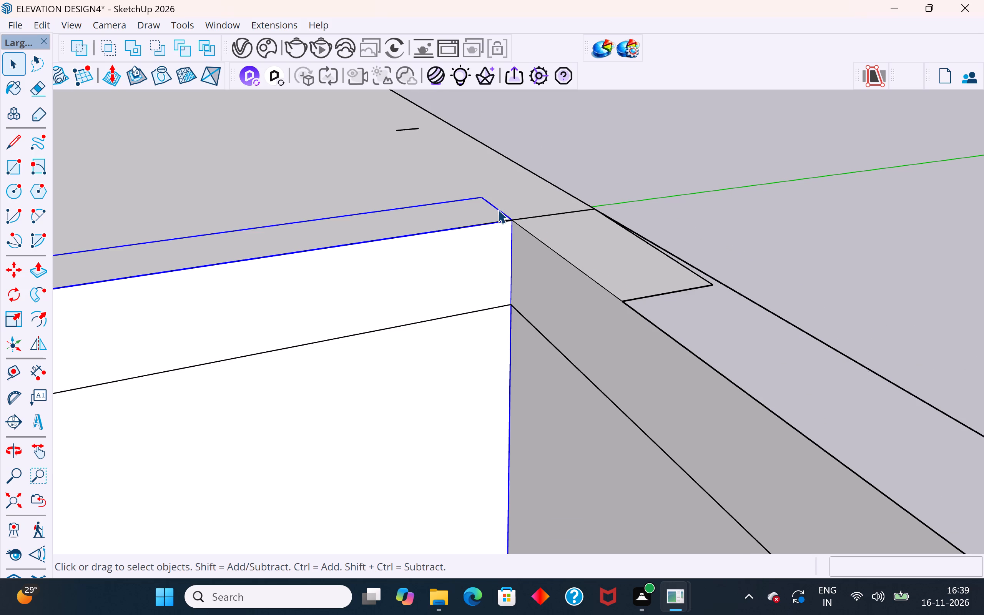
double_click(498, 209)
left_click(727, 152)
Draw a rectangle about 5' 7 3/4" by 8 13/16" along the outer wall's top, starting from the small corner rectangle's end.
scroll(493, 211, "down", 10)
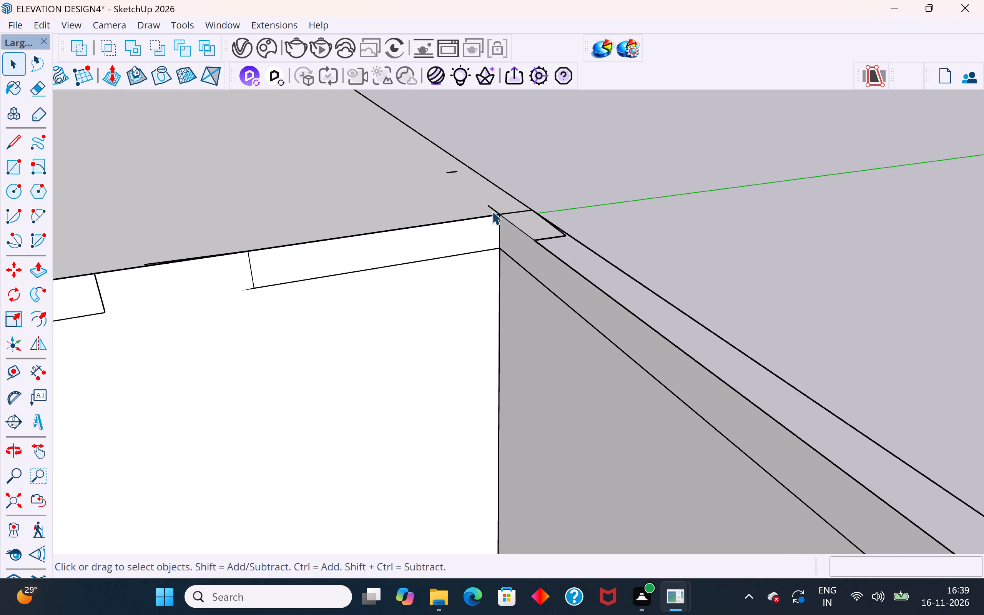
middle_click_drag(519, 245, 544, 307)
scroll(457, 195, "down", 4)
middle_click_drag(531, 248, 544, 259)
scroll(466, 129, "down", 4)
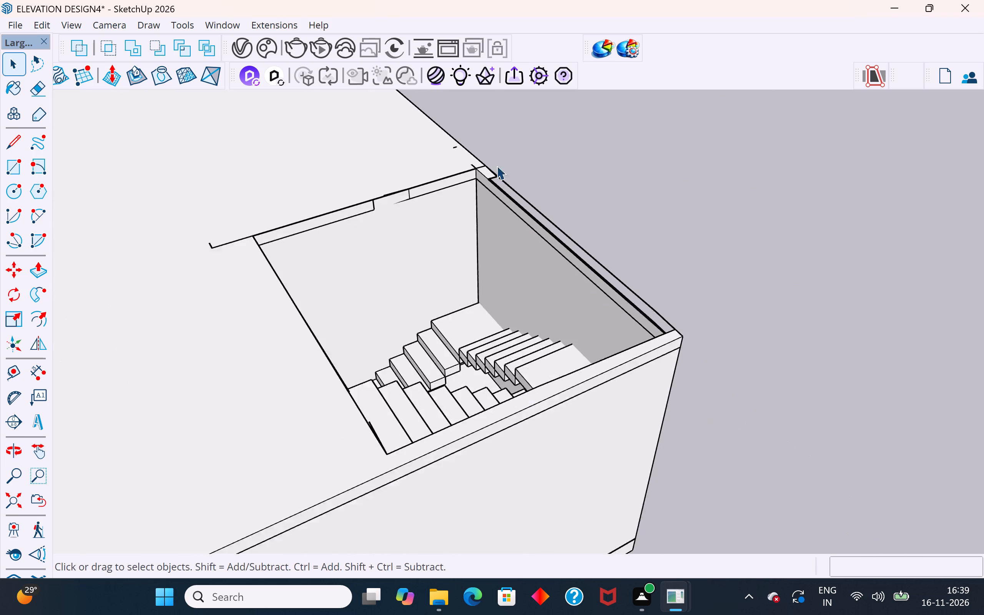
middle_click_drag(548, 198, 558, 187)
scroll(550, 162, "up", 2)
middle_click_drag(553, 159, 594, 133)
scroll(500, 185, "up", 3)
middle_click_drag(498, 172, 525, 140)
left_click(7, 170)
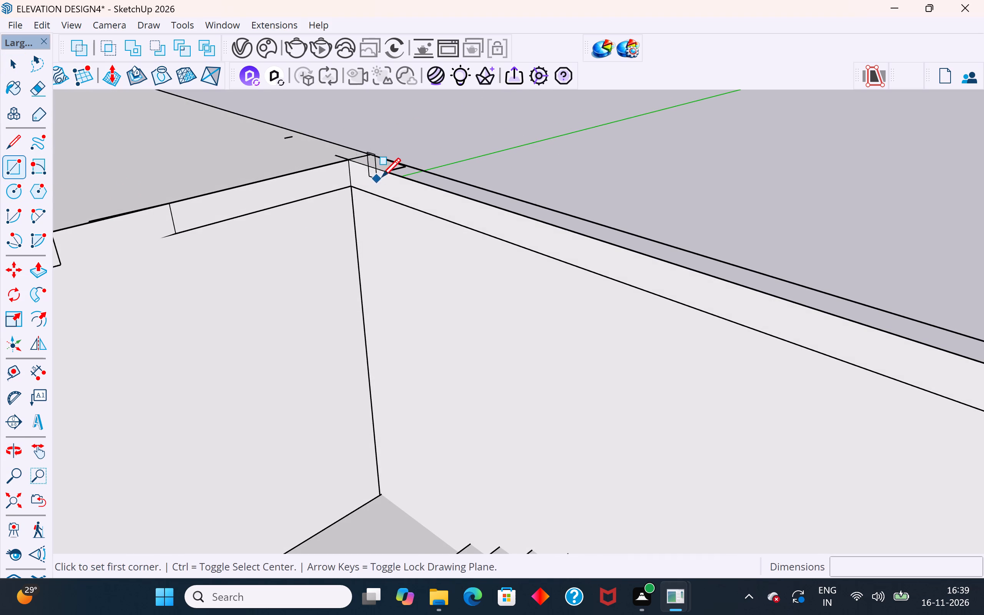
left_click(390, 175)
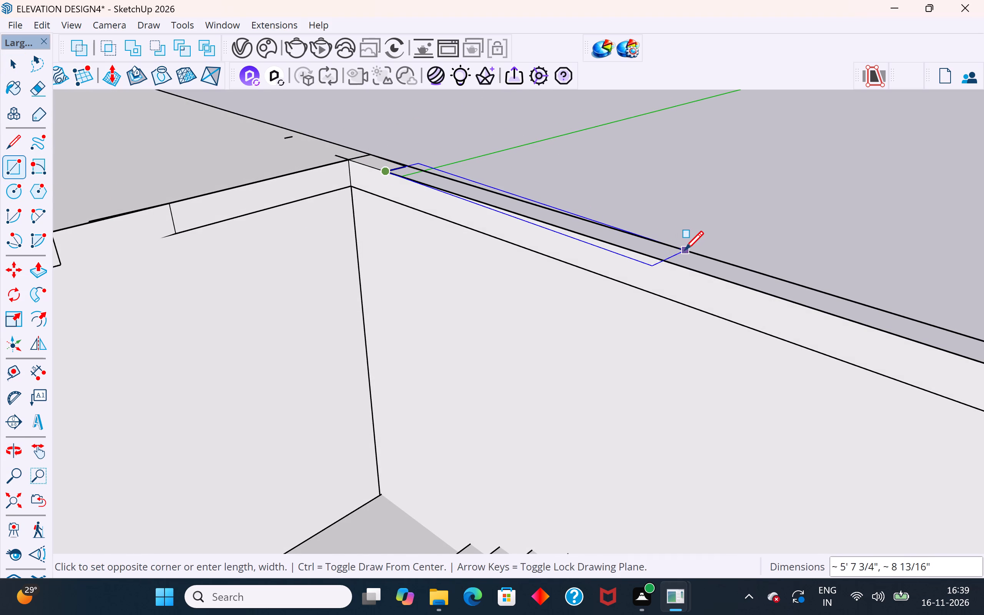
left_click(685, 252)
left_click(18, 62)
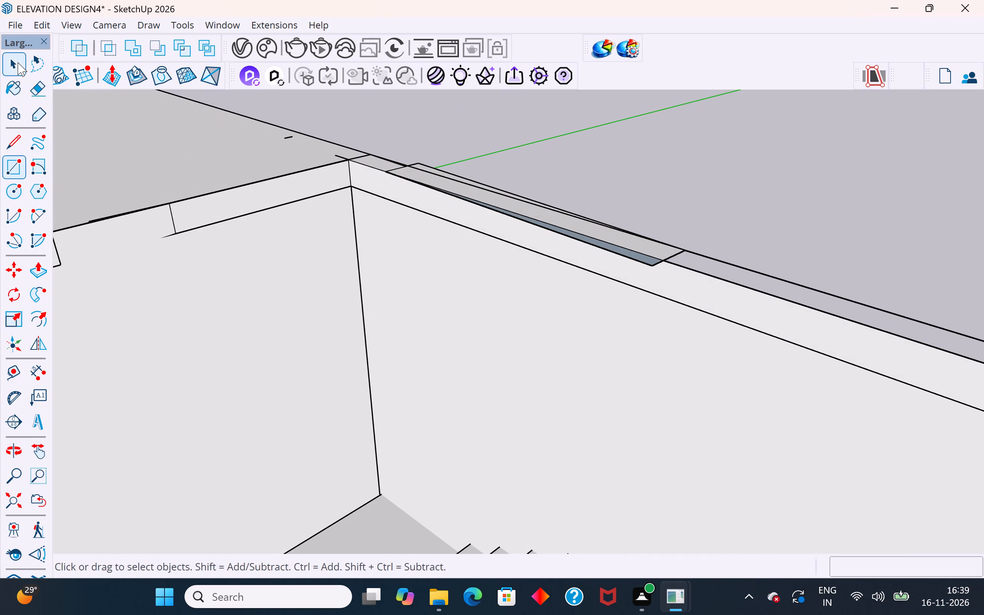
left_click(331, 113)
Delete the rectangle's blue-grey sliver overhanging the stairwell, together with its leftover long and short edges.
scroll(438, 191, "down", 4)
middle_click_drag(542, 219, 531, 318)
scroll(581, 249, "up", 5)
left_click(558, 287)
key("Delete")
left_click(558, 294)
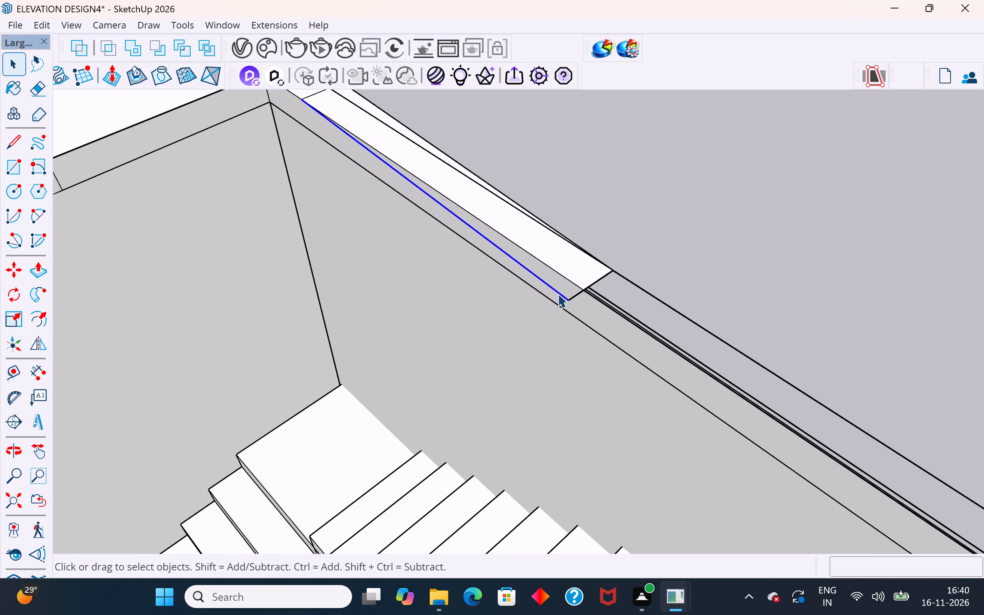
key("Delete")
left_click(576, 295)
key("Delete")
Draw a line about 5' 7 13/16" long across the new rectangle along the wall's outer edge, ending at the rectangle's near outer corner.
middle_click_drag(569, 275, 566, 277)
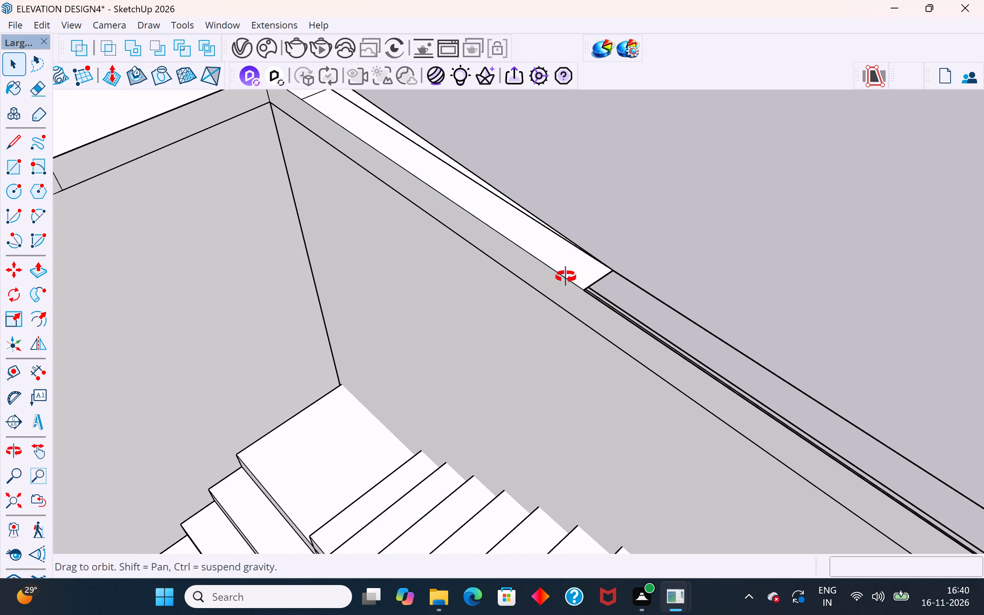
middle_click_drag(566, 277, 301, 251)
scroll(429, 386, "down", 6)
middle_click_drag(429, 222, 453, 173)
scroll(427, 231, "up", 2)
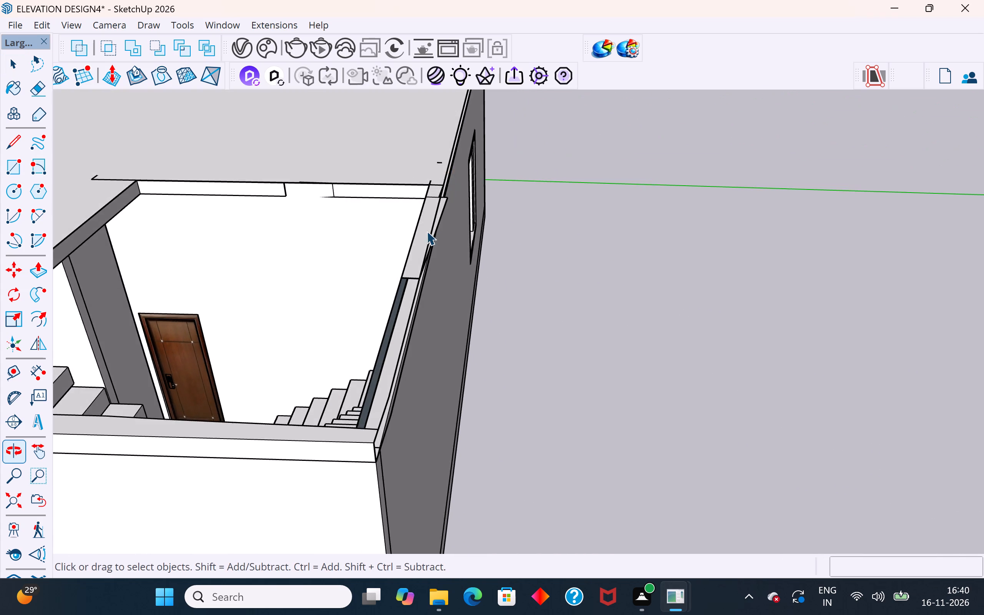
scroll(427, 231, "up", 10)
left_click(453, 194)
left_click(460, 175)
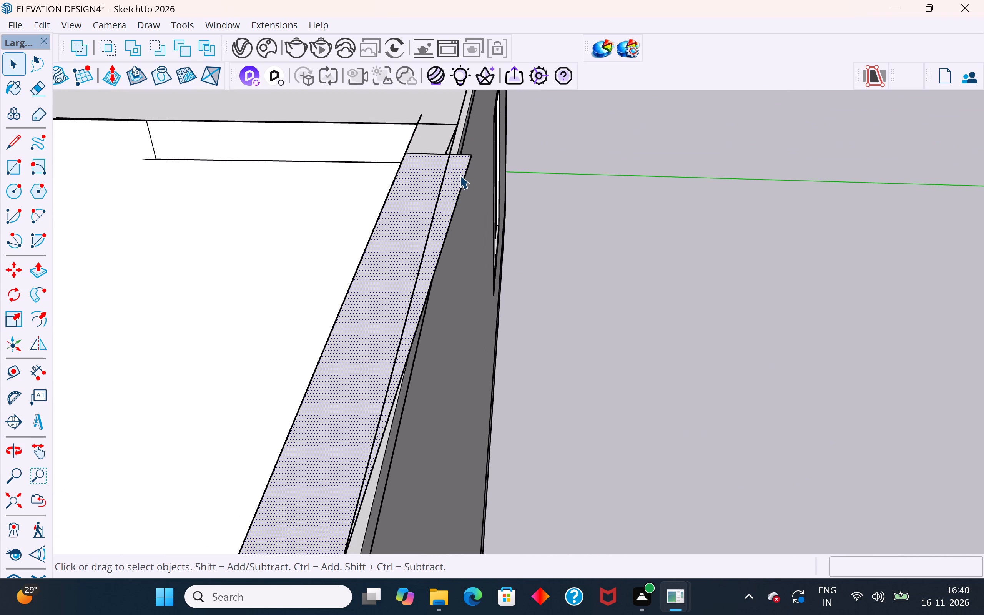
double_click(459, 166)
left_click(612, 222)
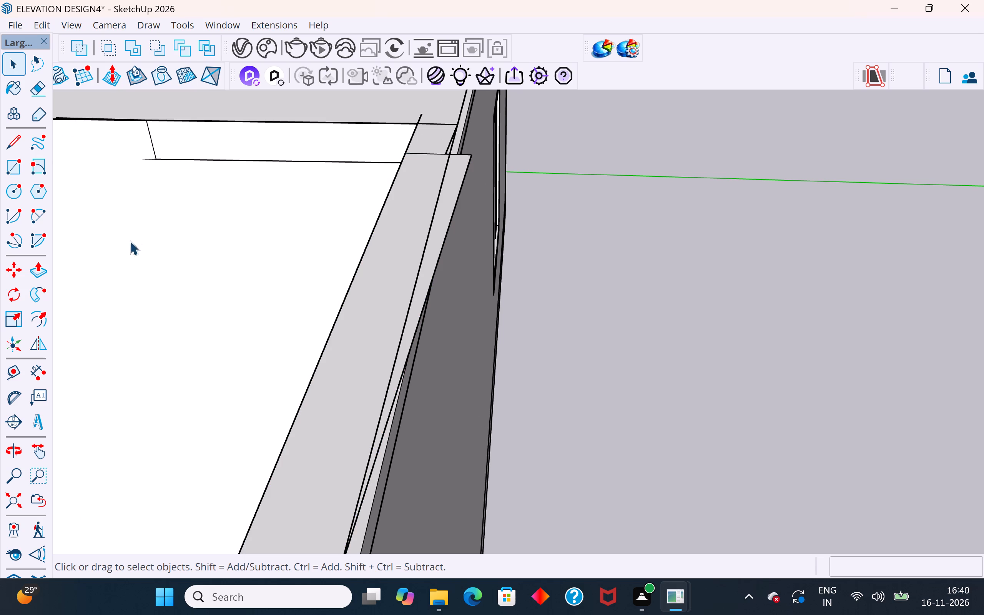
double_click(447, 186)
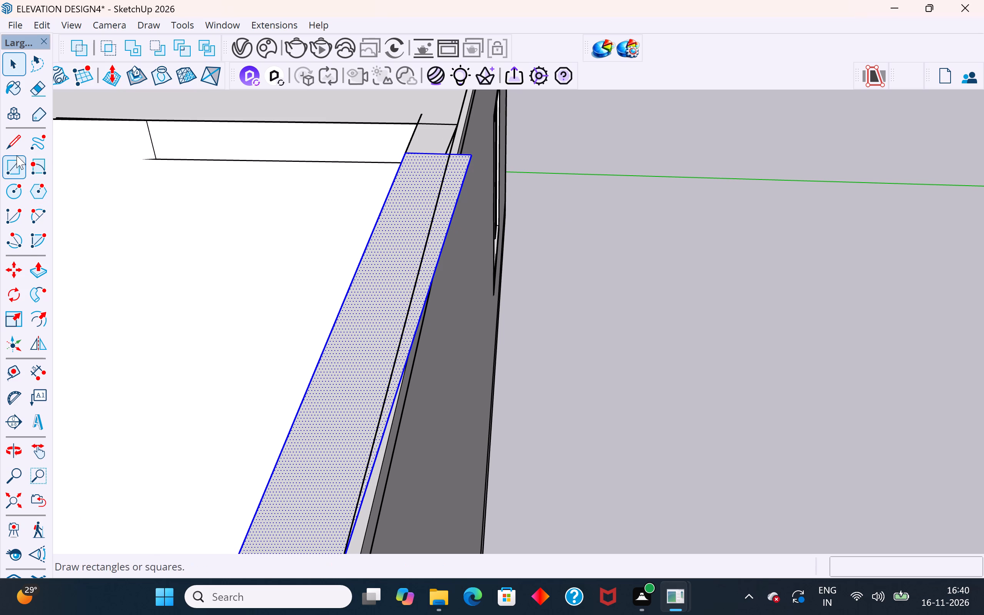
left_click(15, 145)
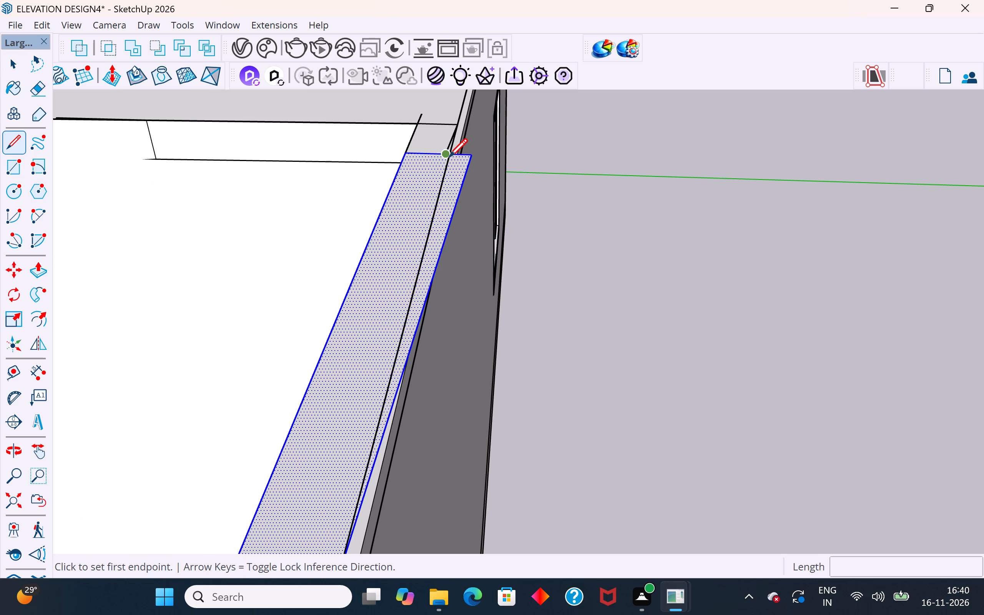
scroll(445, 160, "up", 9)
left_click(460, 148)
scroll(460, 148, "down", 8)
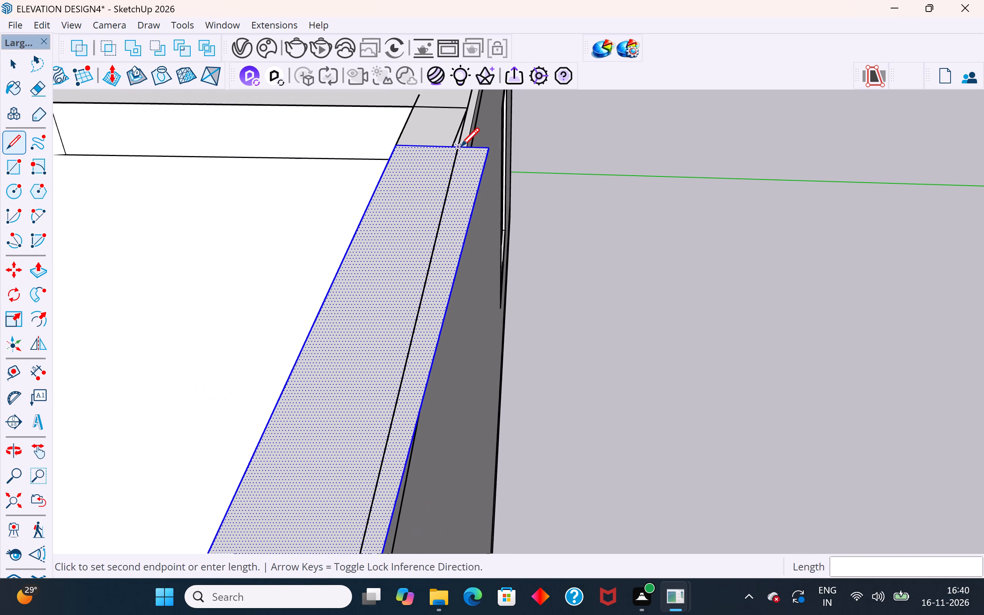
scroll(460, 148, "down", 6)
left_click(416, 340)
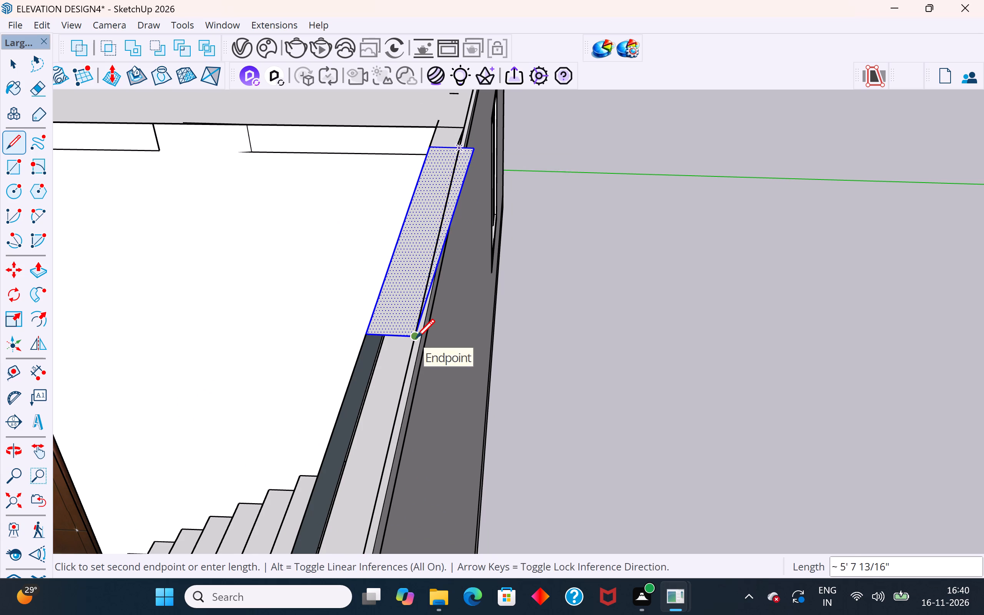
left_click(10, 70)
left_click(578, 226)
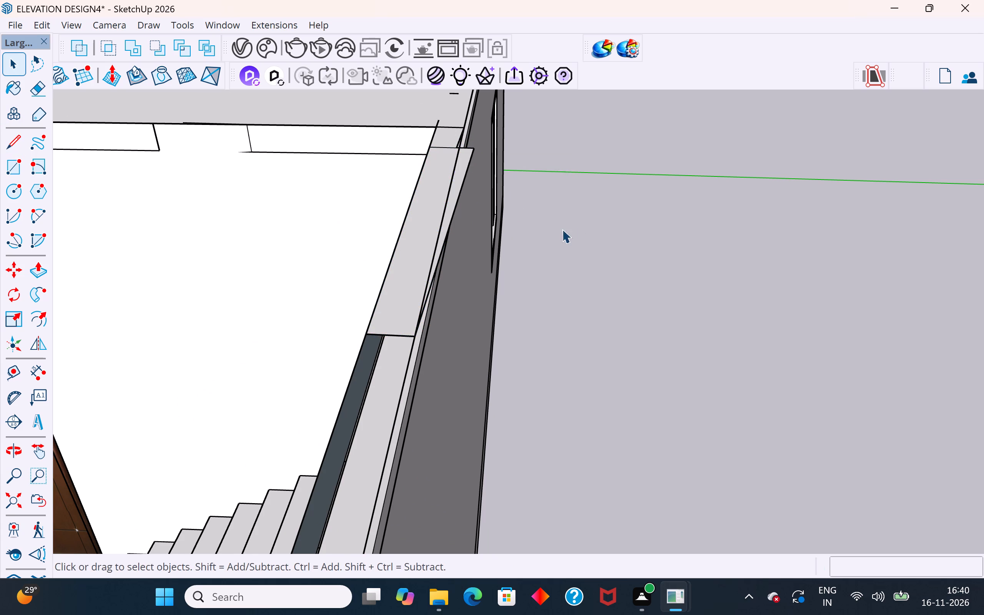
Delete the rectangle's strip overhanging beyond the wall's outer edge, together with its leftover edges at the far end.
left_click(465, 157)
key("Delete")
scroll(465, 157, "up", 3)
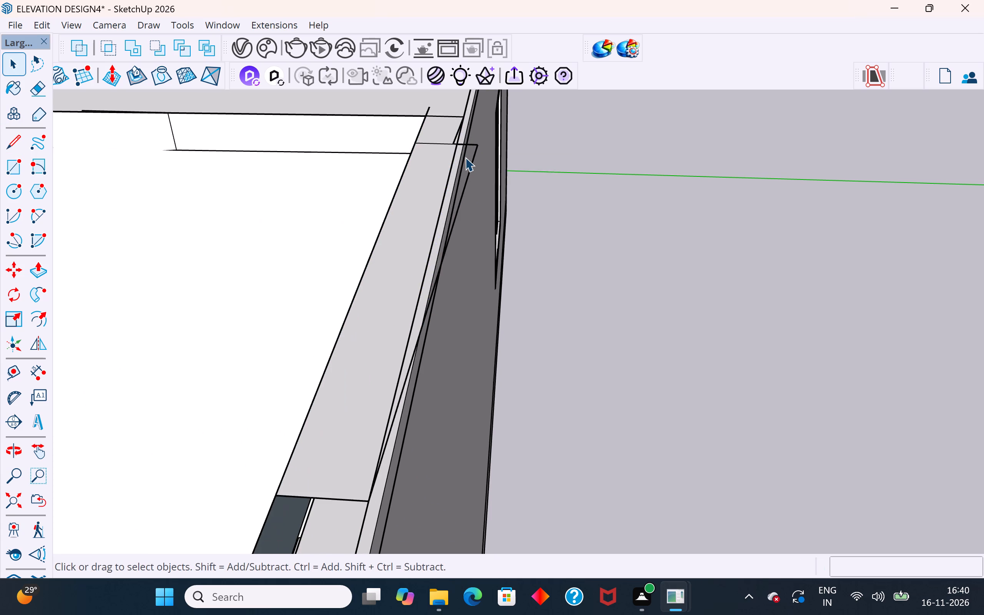
middle_click_drag(465, 157, 524, 144)
scroll(466, 140, "up", 3)
scroll(467, 155, "down", 3)
middle_click(464, 181)
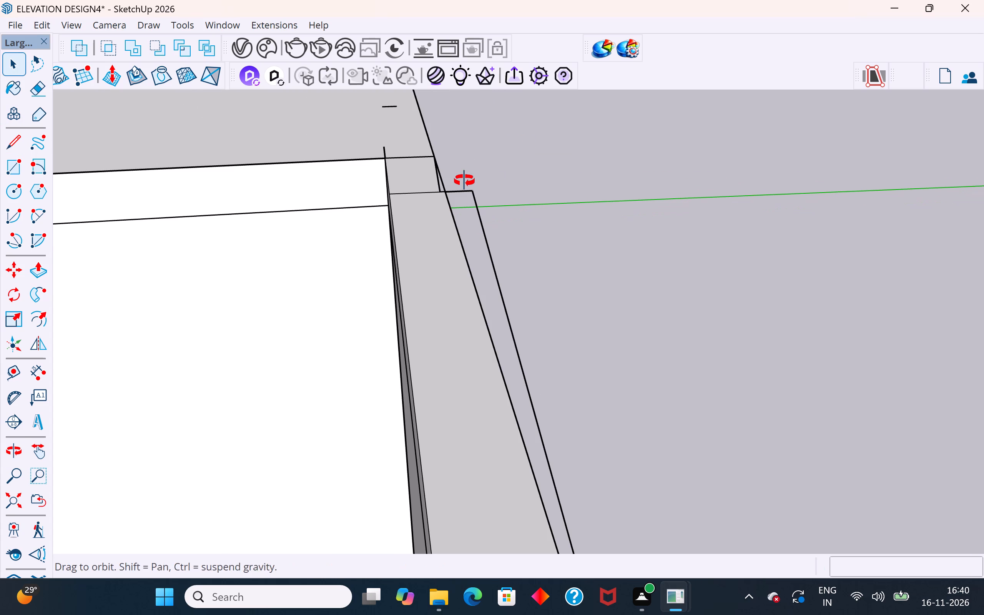
left_click_drag(483, 183, 465, 203)
key("Delete")
scroll(465, 203, "down", 6)
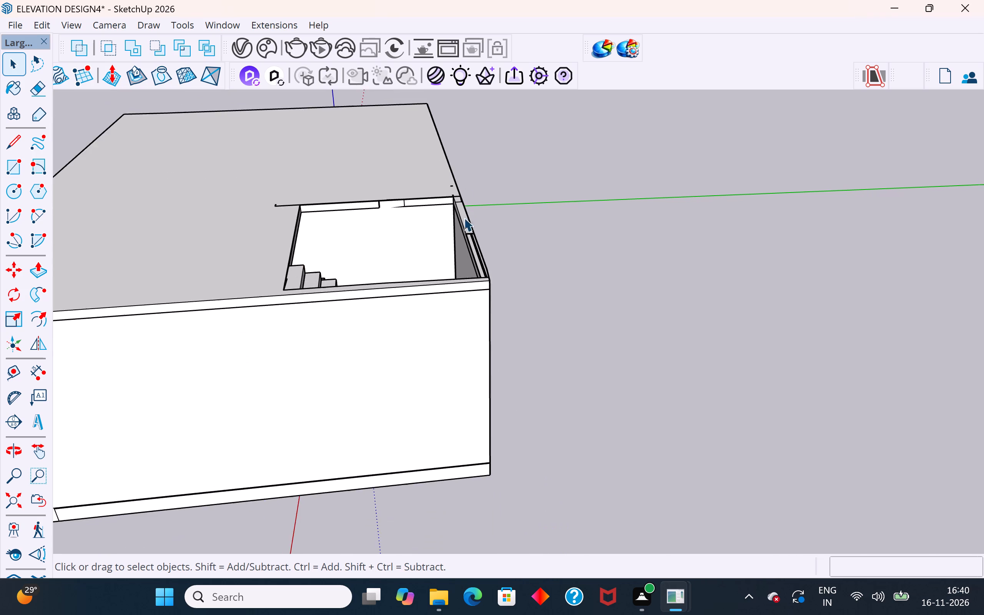
Draw a rectangle about 6' 2 1/4" by 5 7/8" across the remaining gap in the outer wall's top, up to the corner.
scroll(464, 230, "up", 4)
middle_click_drag(468, 319, 758, 369)
scroll(758, 369, "up", 4)
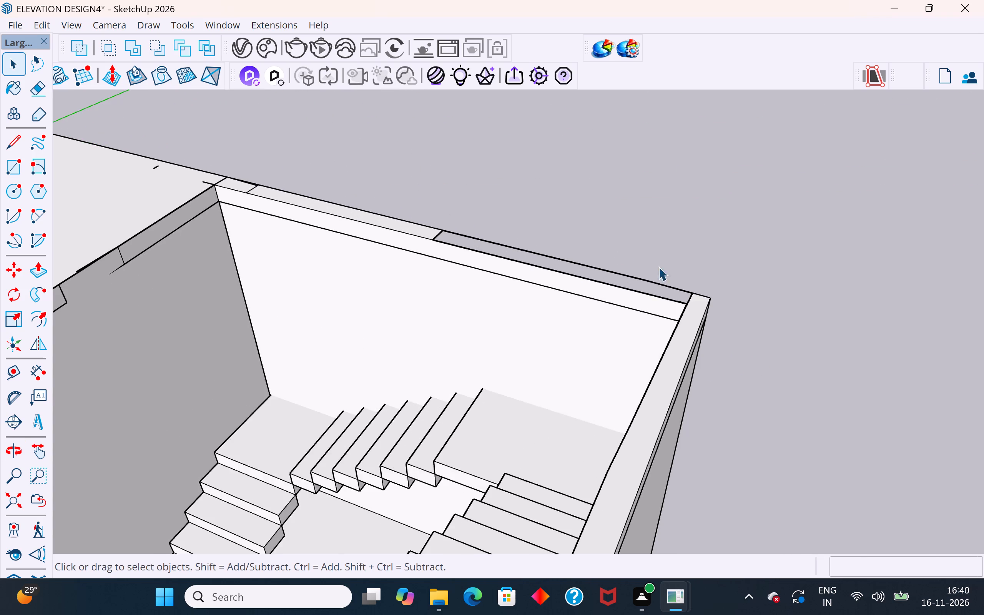
scroll(706, 293, "up", 4)
middle_click_drag(732, 289, 773, 278)
middle_click_drag(335, 224, 419, 206)
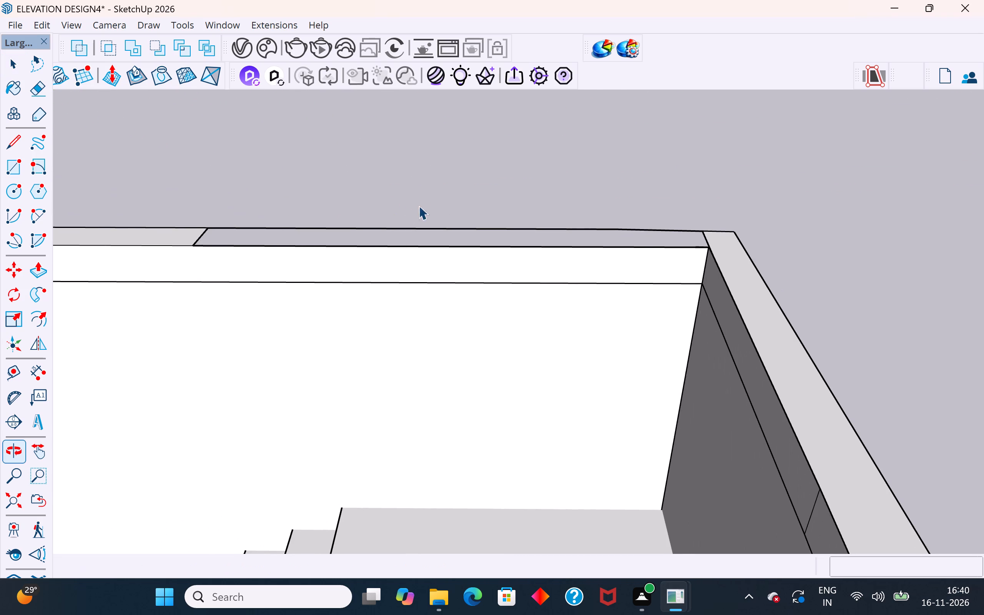
left_click(19, 169)
left_click(210, 229)
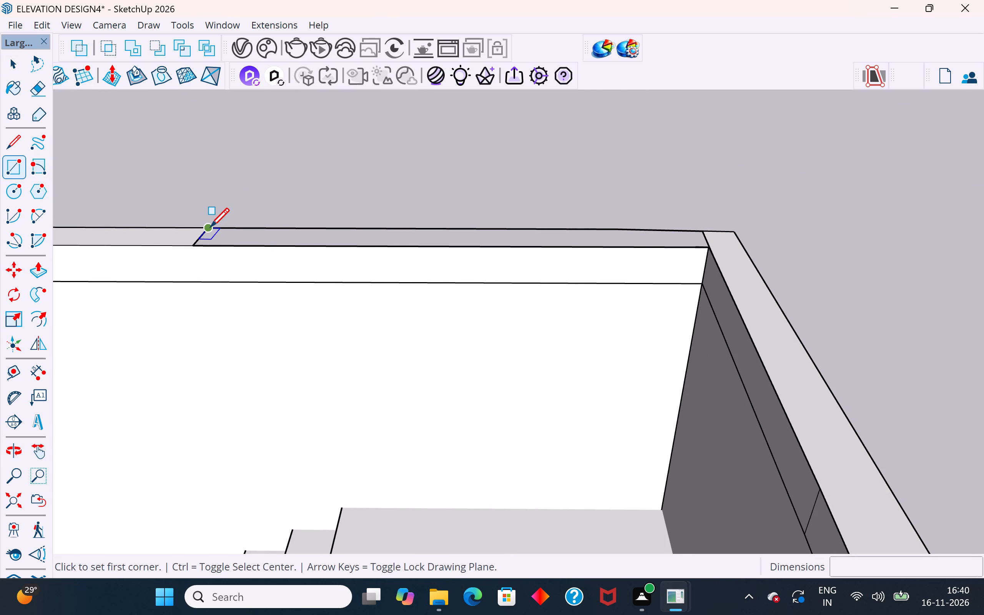
left_click(704, 247)
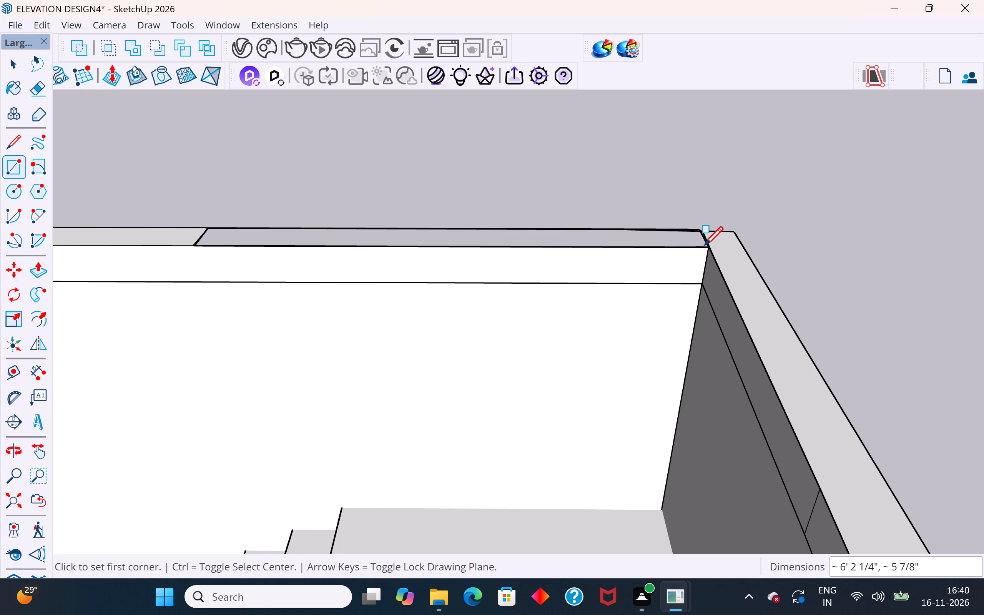
middle_click_drag(378, 267, 416, 430)
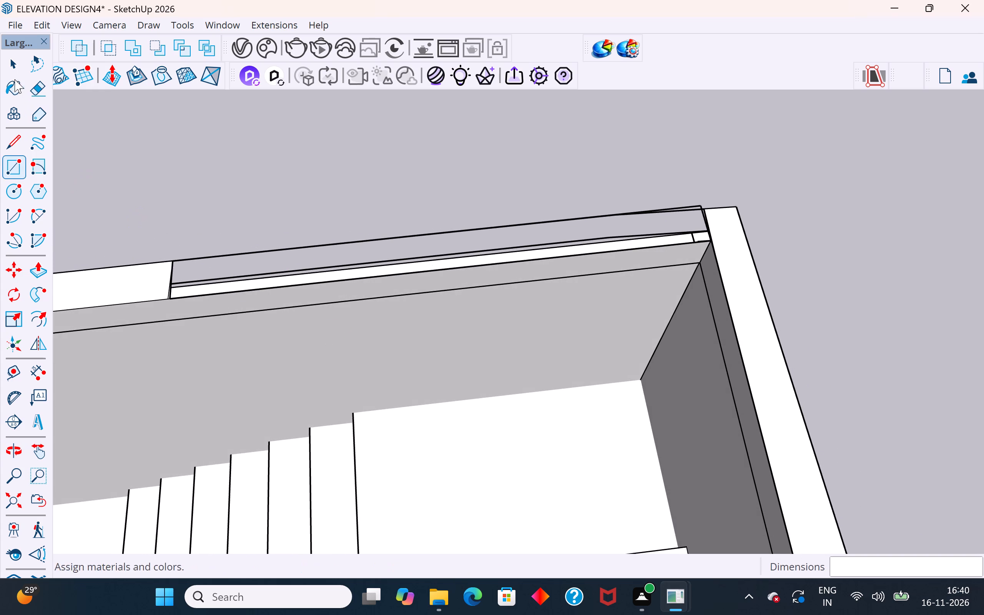
Delete the doubled short edge between the finished wall top and the start of the gap.
left_click(12, 70)
scroll(163, 290, "up", 13)
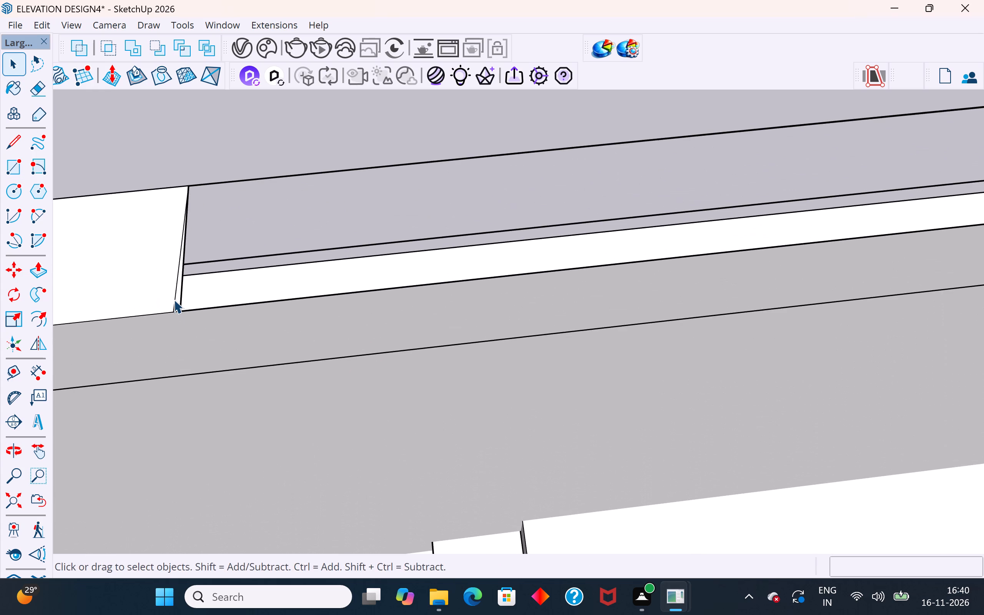
left_click(174, 299)
key("Delete")
scroll(180, 290, "down", 5)
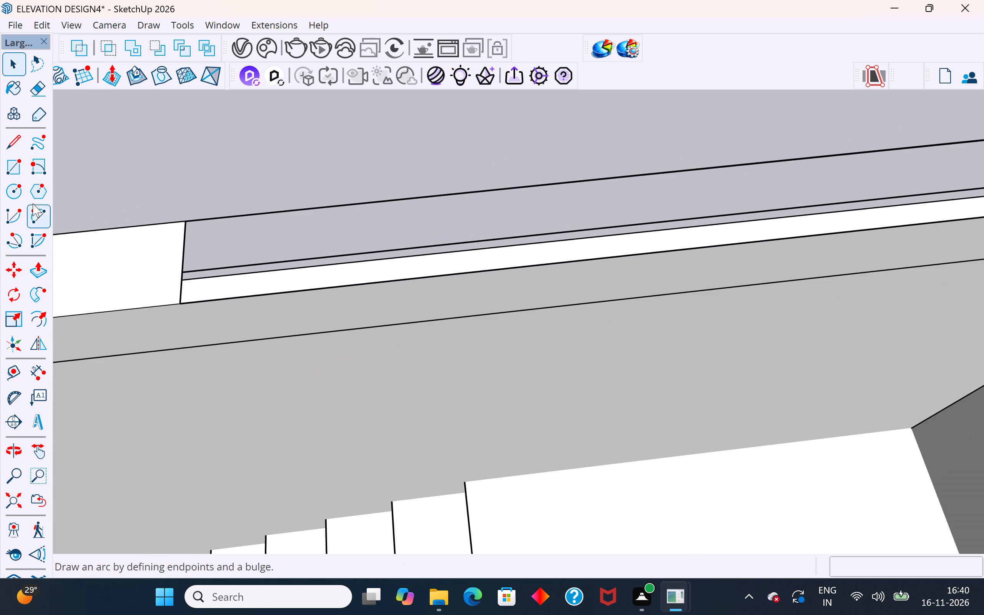
Draw two end-to-end rectangles from the gap's start along the wall top, about 11 7/16" and 1' 4 7/16" long, both 5 7/8" wide.
left_click(18, 168)
left_click(188, 222)
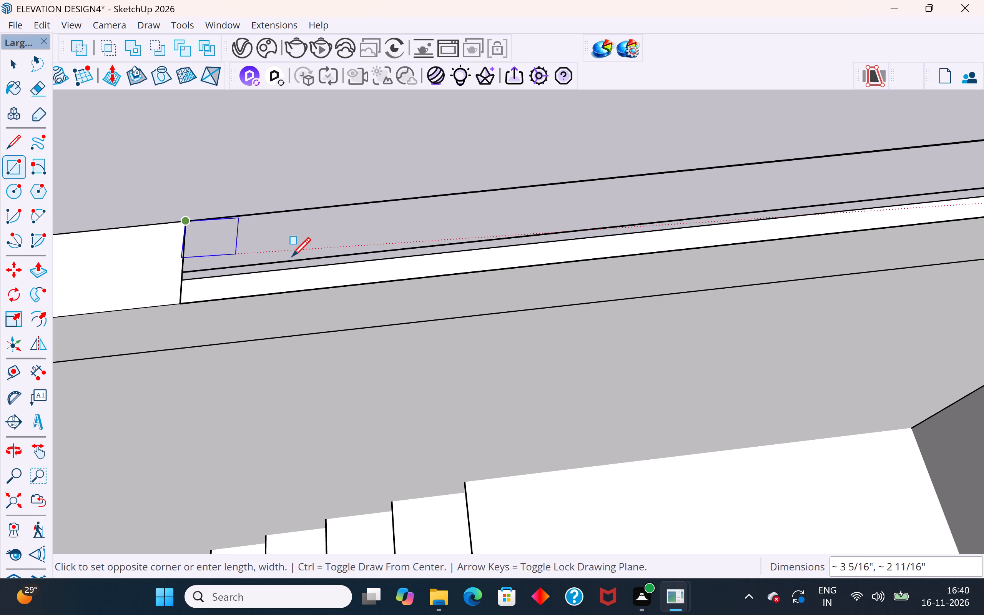
left_click(372, 285)
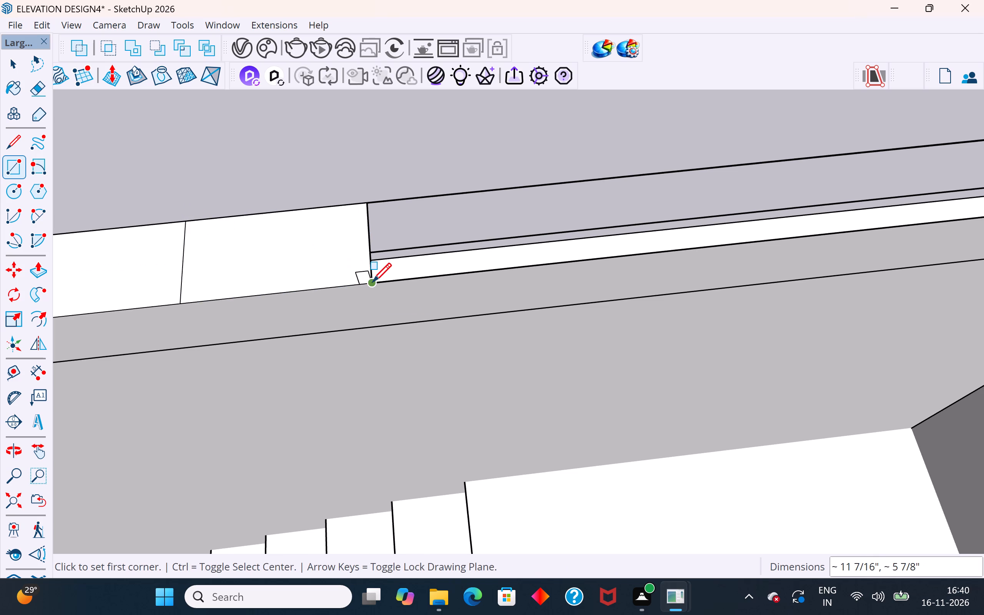
left_click(15, 171)
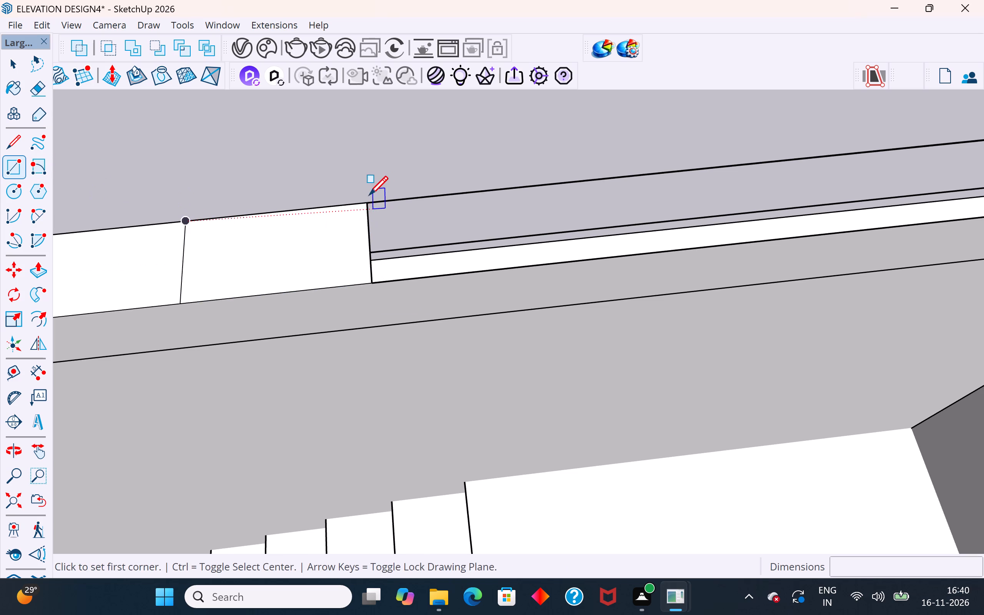
left_click(364, 206)
left_click(639, 259)
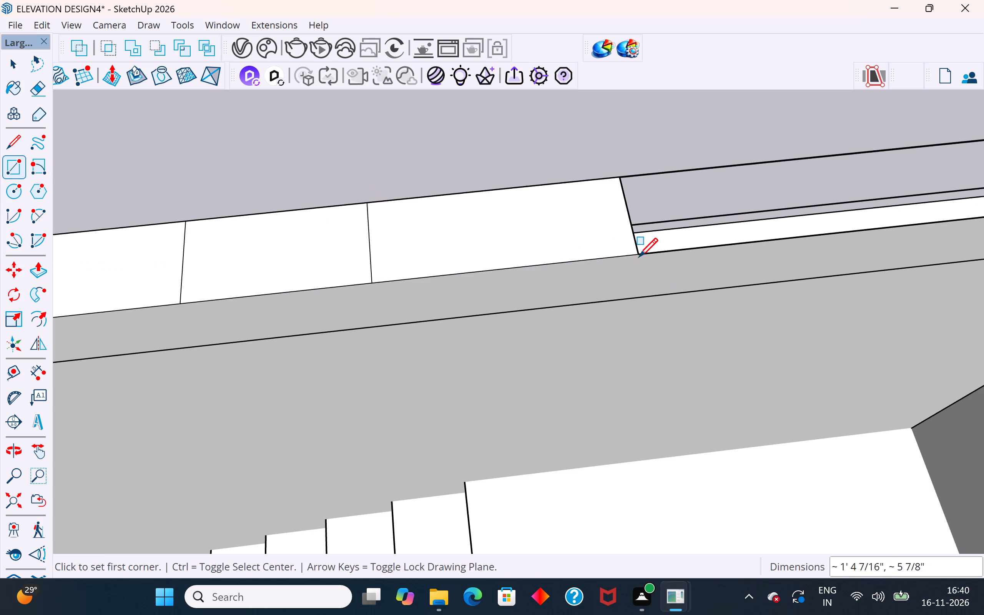
Continue the wall top toward the corner with two more rectangles, about 1' 4 7/16" and 1' 2 15/16" long, both 5 7/8" wide.
scroll(407, 301, "down", 6)
left_click(531, 234)
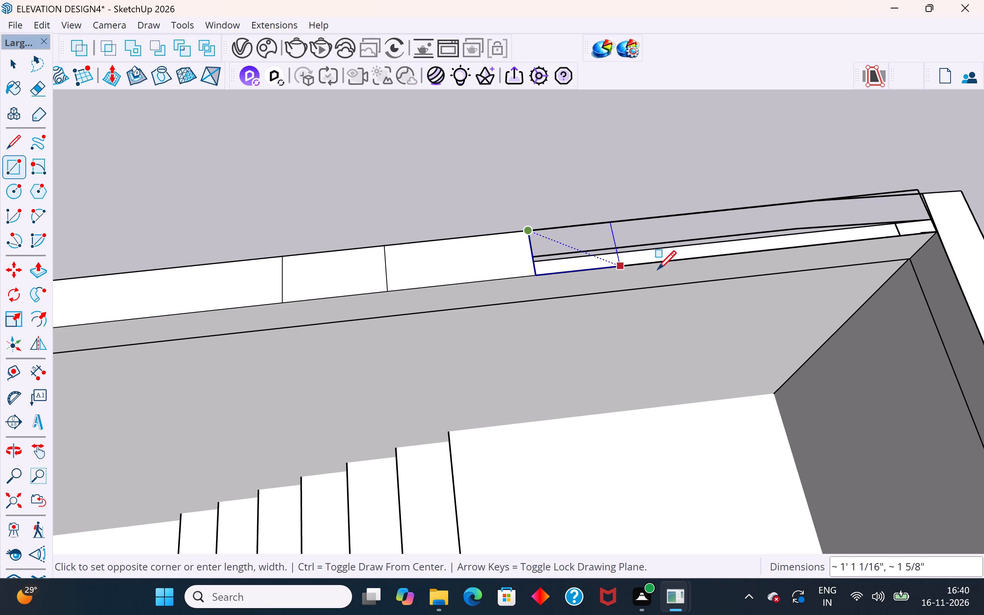
left_click(681, 262)
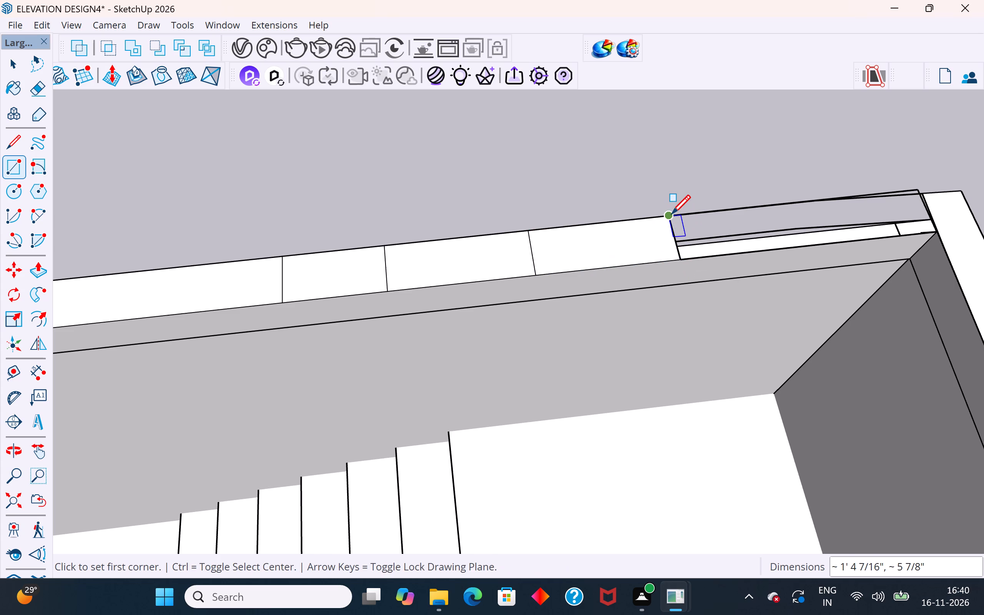
left_click(672, 216)
left_click(805, 248)
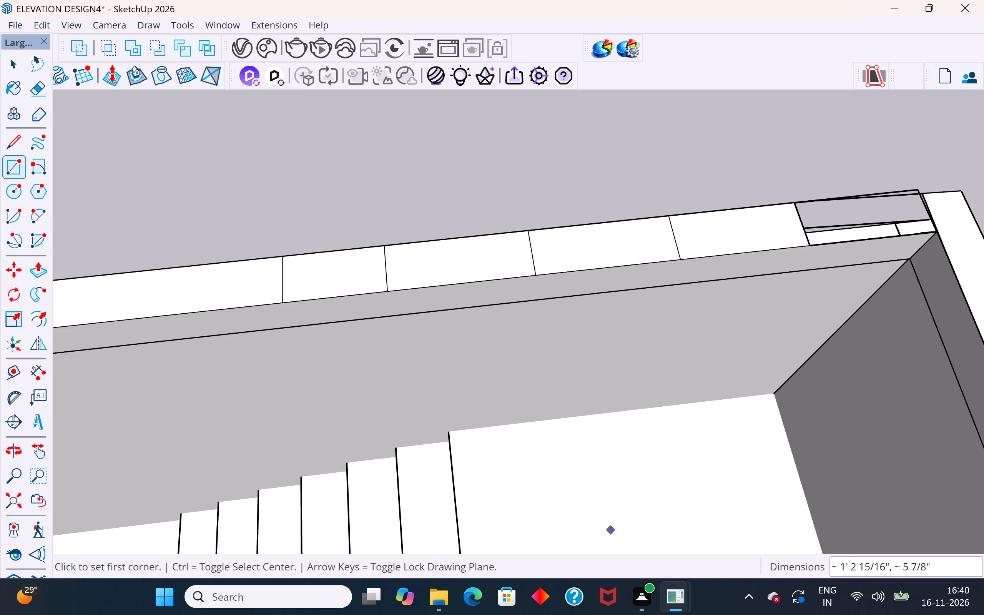
scroll(696, 283, "down", 4)
scroll(868, 249, "up", 4)
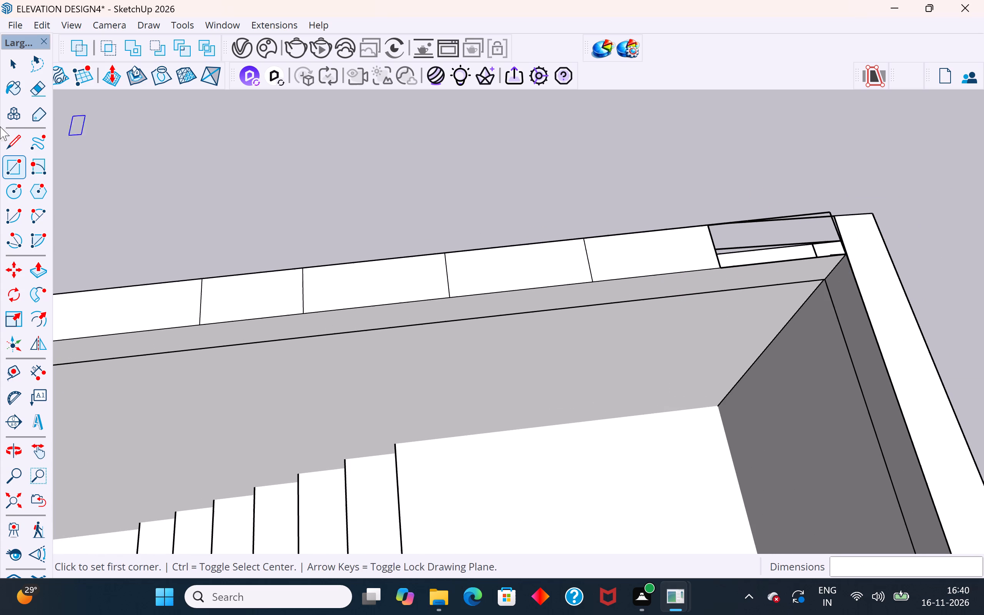
Delete the stray slanted short edge crossing the remaining gap next to the end wall.
left_click(15, 65)
left_click(672, 195)
scroll(868, 196, "up", 3)
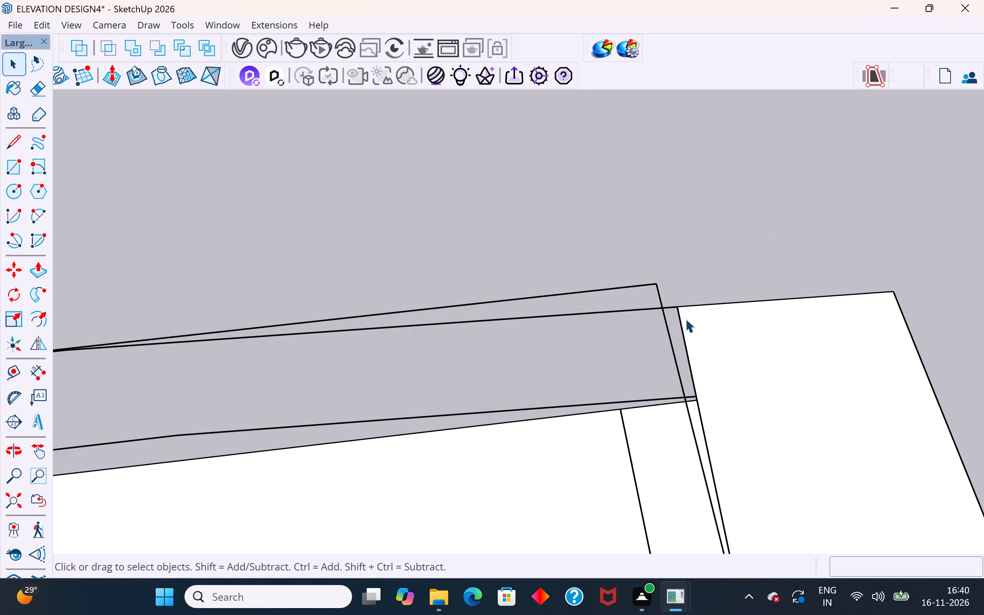
middle_click_drag(685, 319, 470, 101)
middle_click_drag(507, 269, 520, 261)
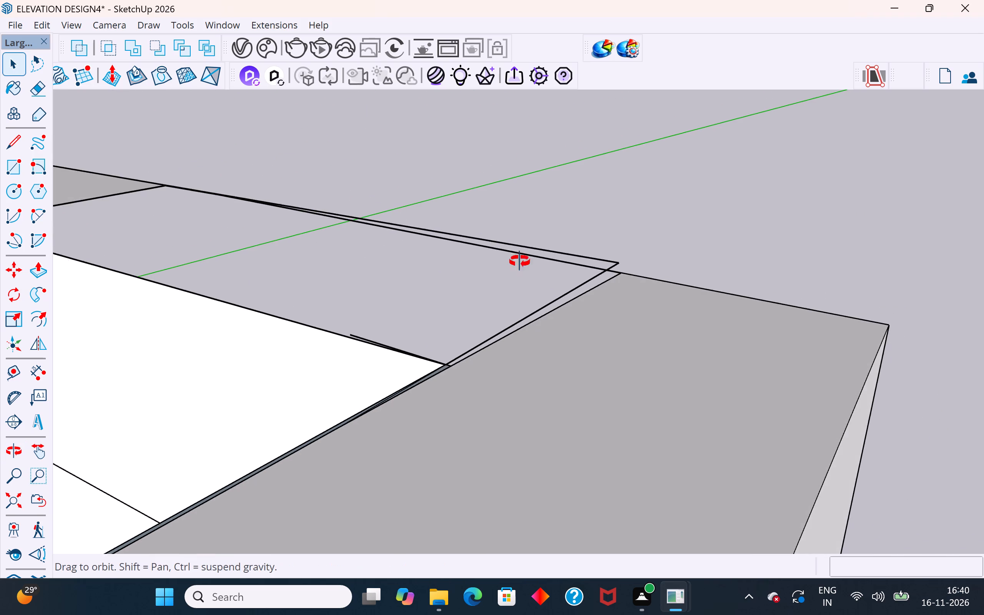
middle_click_drag(520, 261, 613, 221)
scroll(536, 309, "up", 2)
left_click(548, 299)
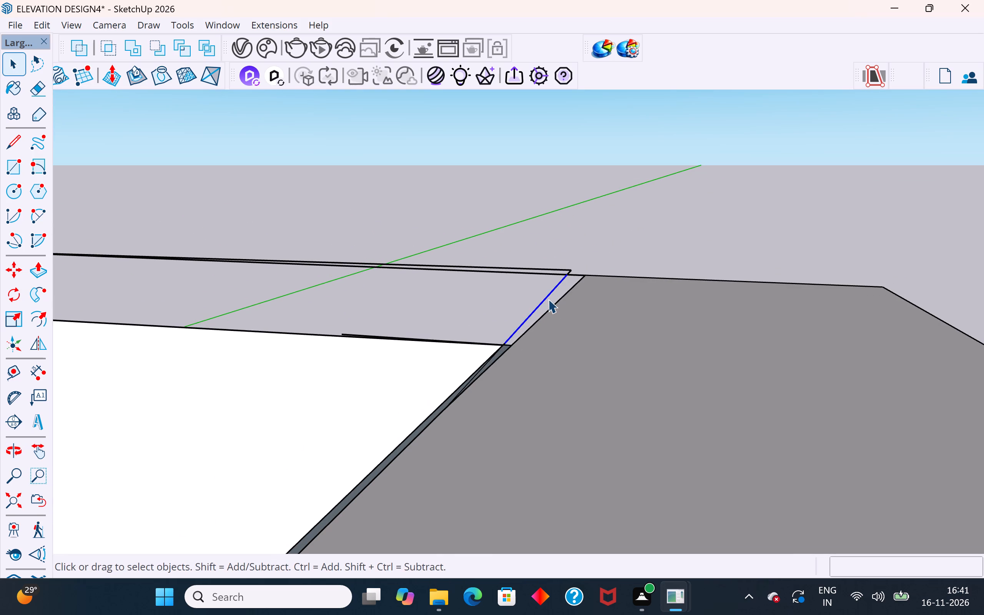
key("Delete")
Delete the short stub and the slanted long edge projecting past the wall's outer side at the corner gap.
scroll(574, 287, "up", 1)
middle_click_drag(574, 287, 456, 357)
scroll(448, 500, "down", 6)
scroll(598, 288, "up", 4)
scroll(612, 318, "down", 9)
middle_click_drag(591, 349, 540, 357)
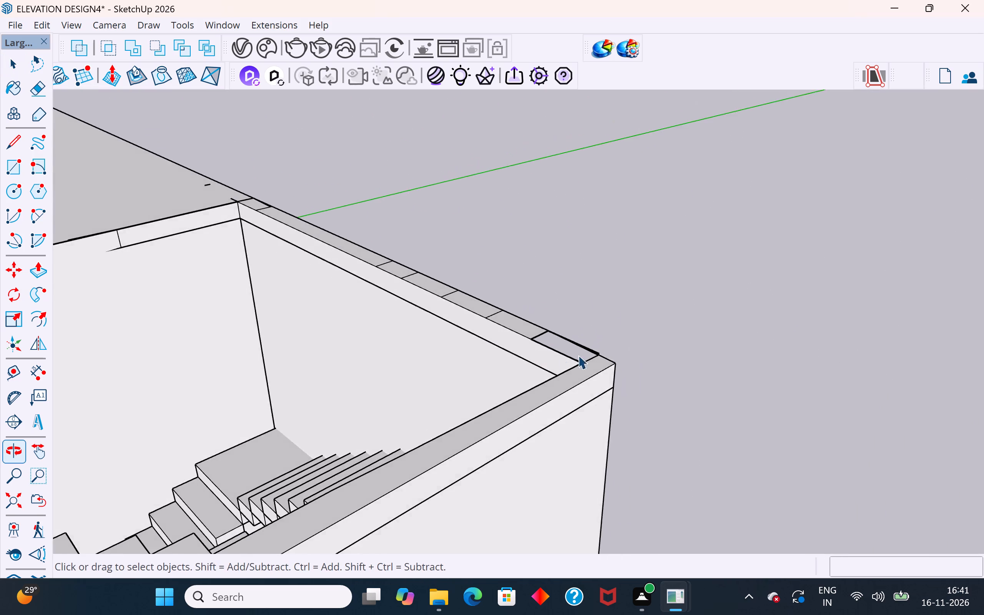
scroll(578, 355, "up", 4)
scroll(595, 354, "down", 3)
scroll(610, 356, "up", 3)
scroll(622, 357, "down", 2)
scroll(643, 357, "up", 12)
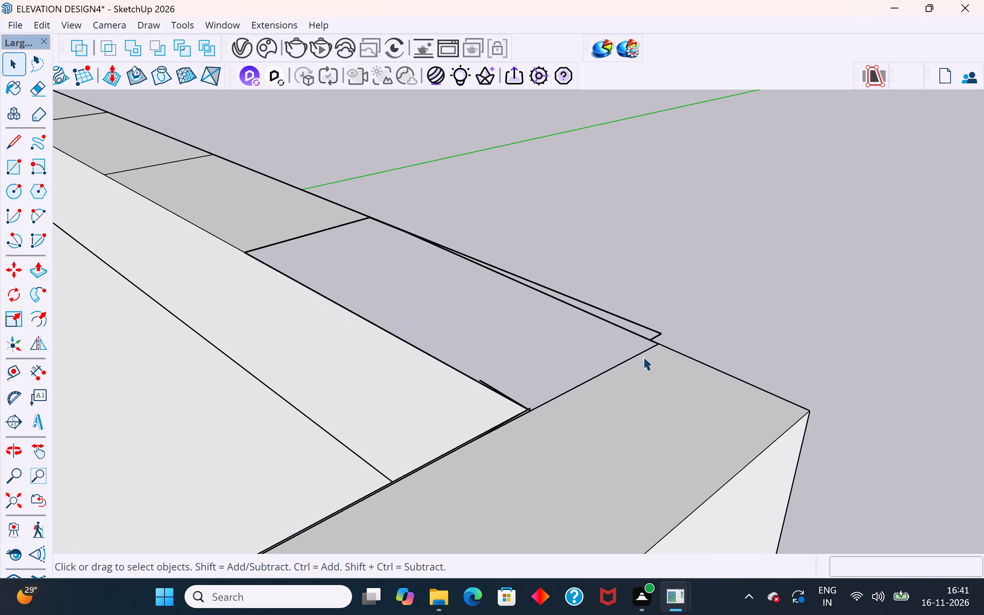
left_click(657, 336)
key("Delete")
left_click(658, 332)
key("Delete")
Delete the leftover edge segment along the outer side of the corner gap and clear the selection.
scroll(449, 322, "down", 3)
scroll(381, 292, "up", 4)
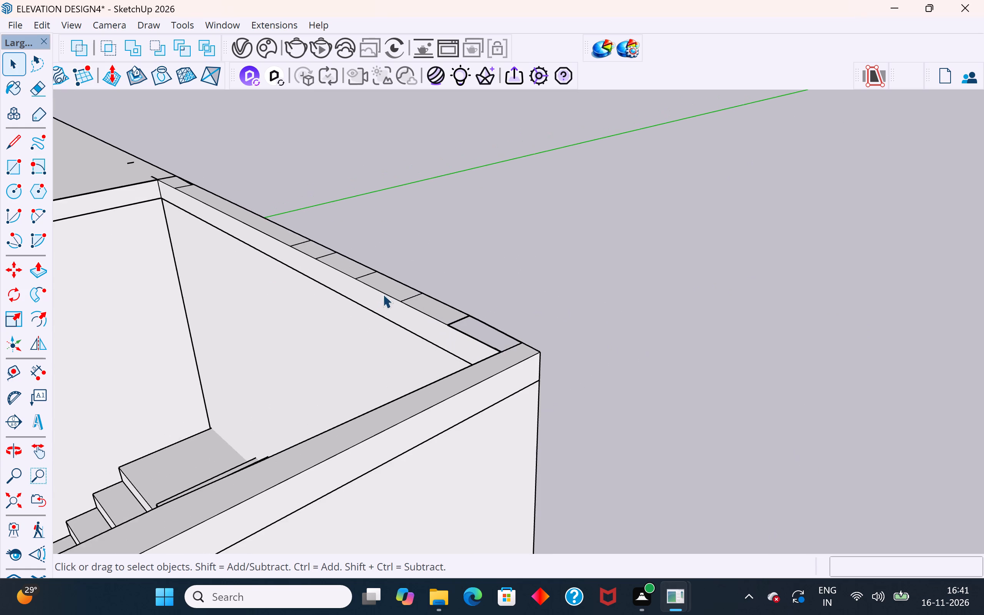
scroll(458, 344, "up", 4)
scroll(512, 342, "down", 2)
middle_click_drag(486, 347, 397, 378)
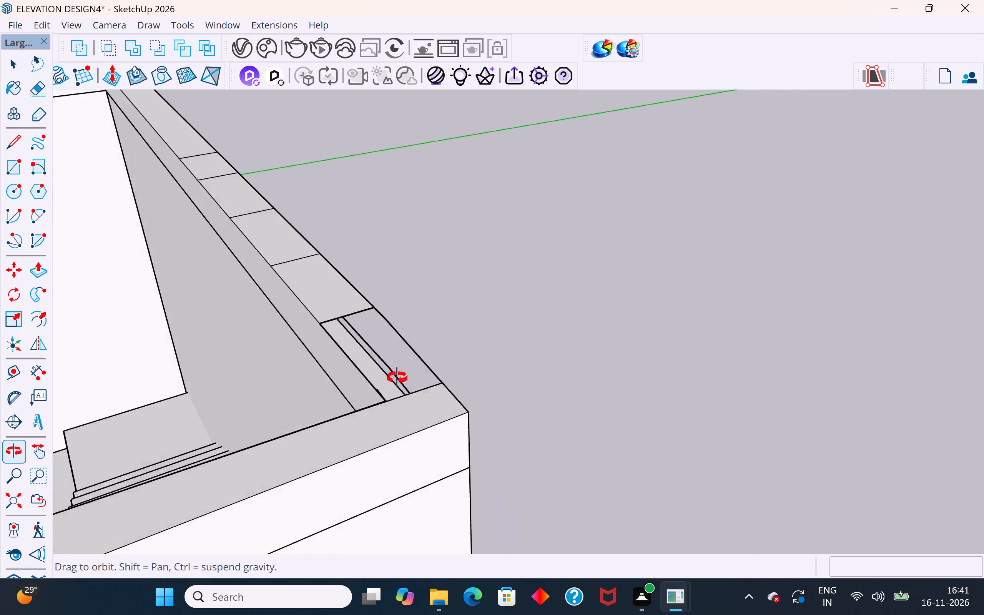
middle_click_drag(397, 378, 389, 403)
scroll(340, 366, "up", 4)
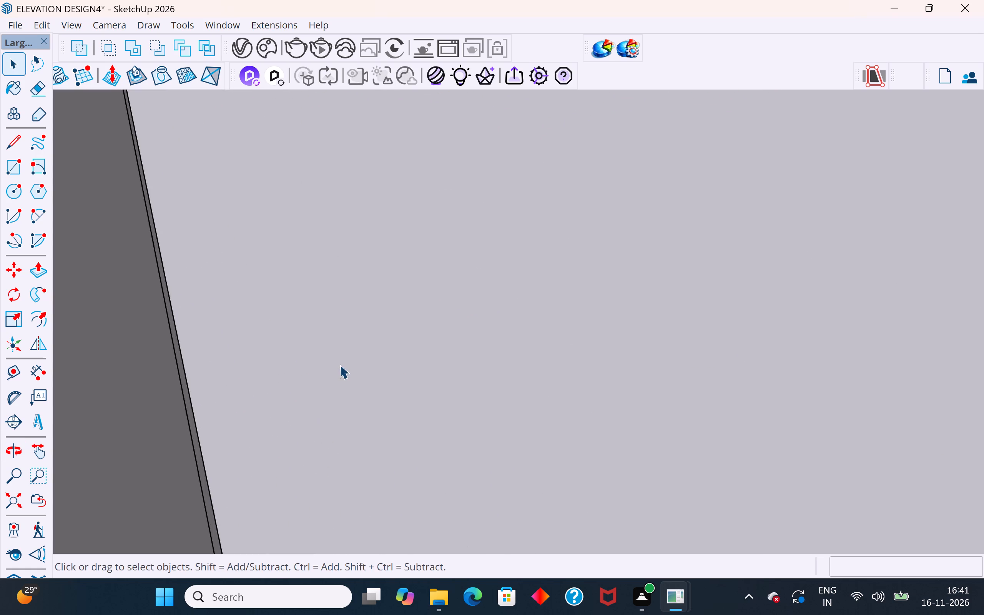
scroll(347, 369, "down", 4)
middle_click_drag(350, 381, 433, 337)
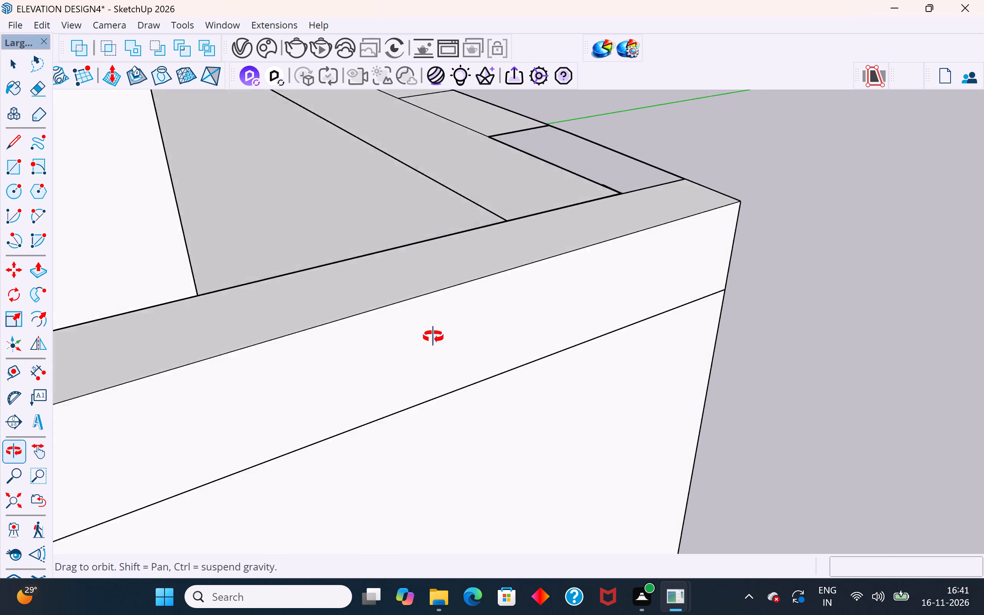
middle_click_drag(433, 337, 439, 338)
scroll(434, 354, "up", 1)
scroll(396, 392, "down", 5)
scroll(489, 431, "down", 4)
scroll(720, 200, "up", 2)
scroll(718, 211, "down", 2)
left_click(723, 226)
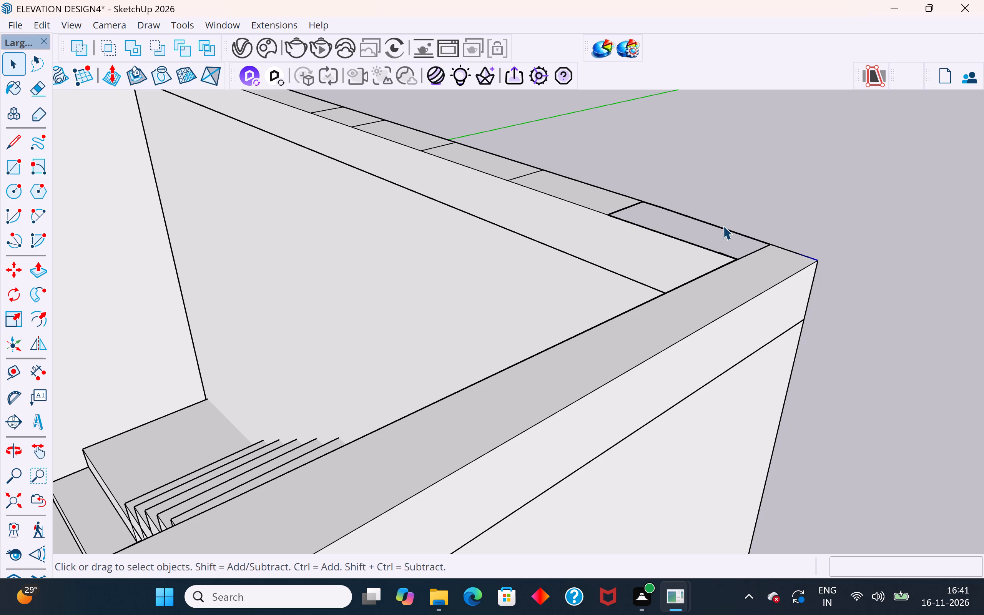
left_click(726, 228)
left_click(729, 231)
triple_click(729, 231)
scroll(729, 231, "up", 4)
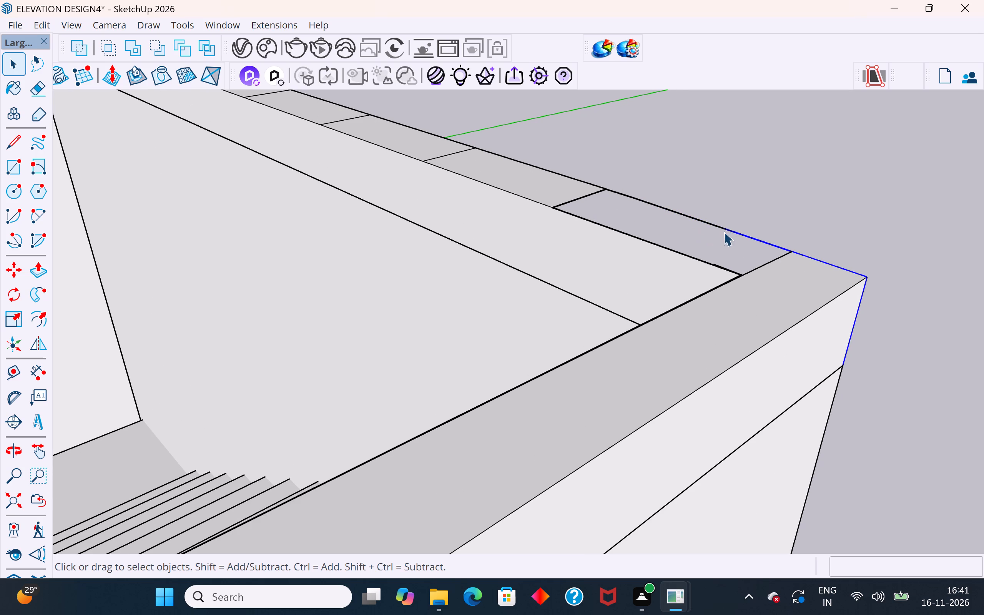
key("Delete")
left_click(733, 233)
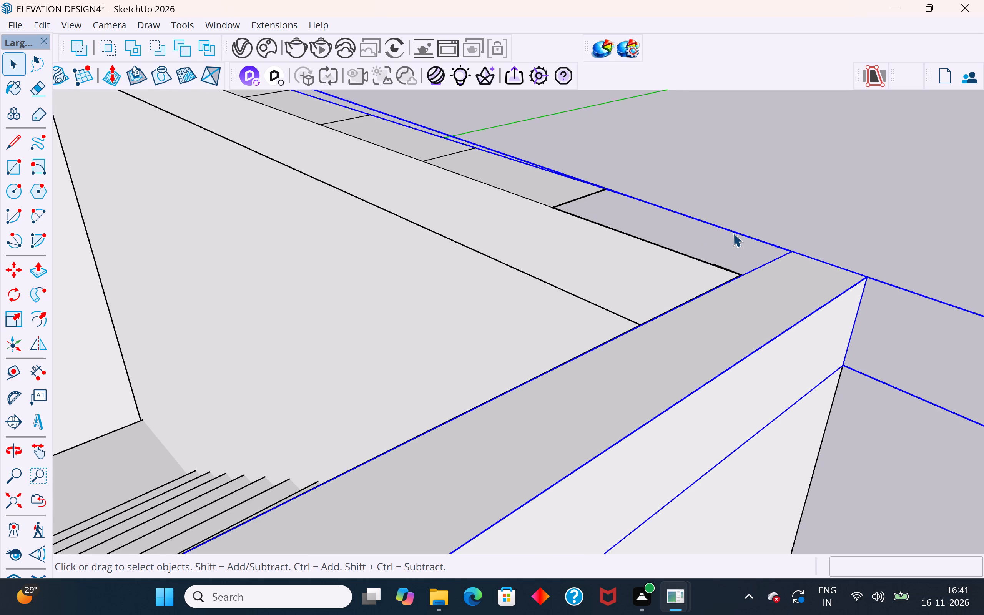
left_click(770, 196)
Draw a rectangle about 5 7/8" by 1' 3 1/16" over the last gap in the wall top at the corner.
left_click(17, 170)
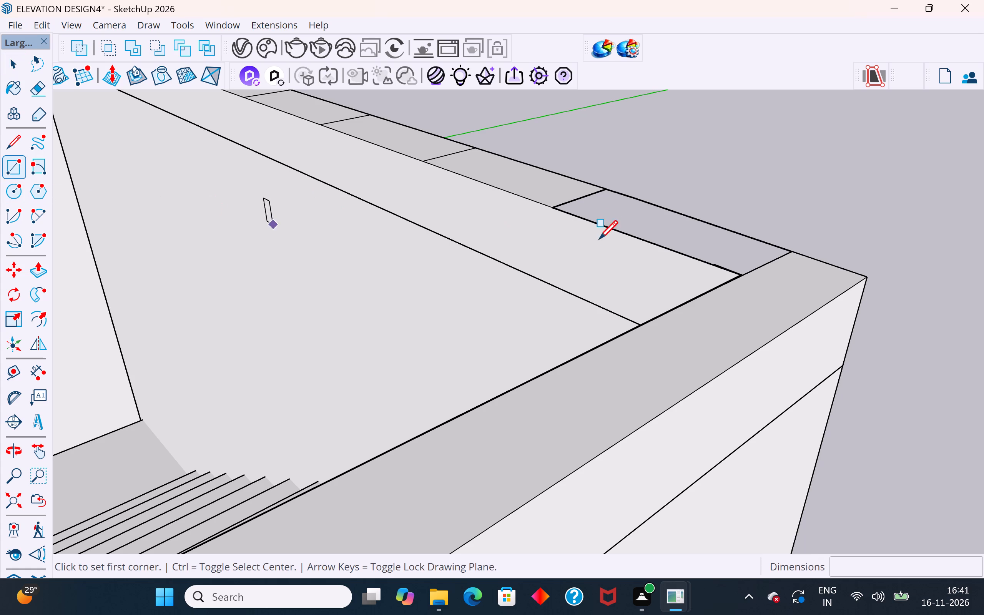
left_click(605, 189)
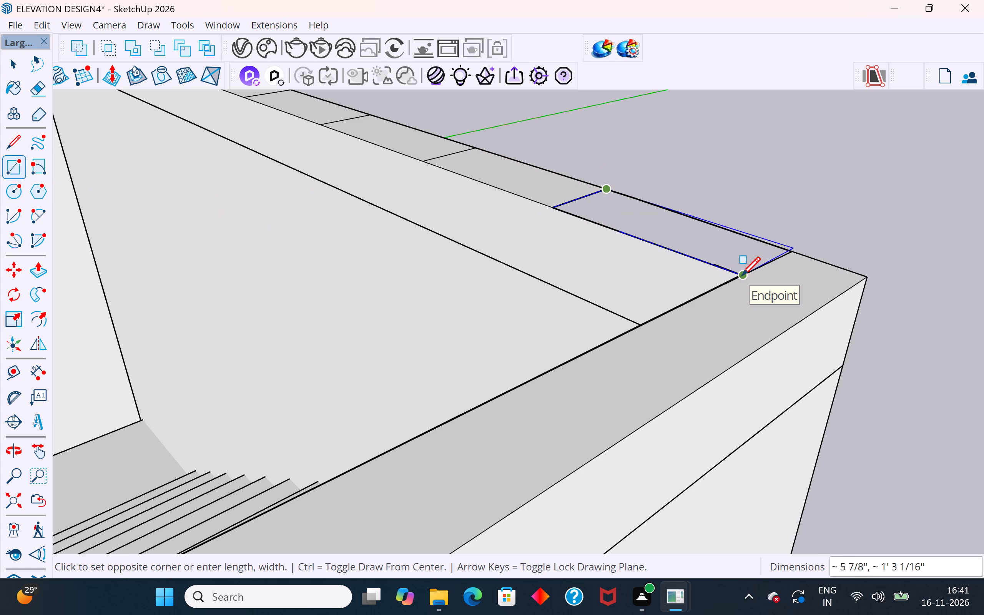
left_click(743, 278)
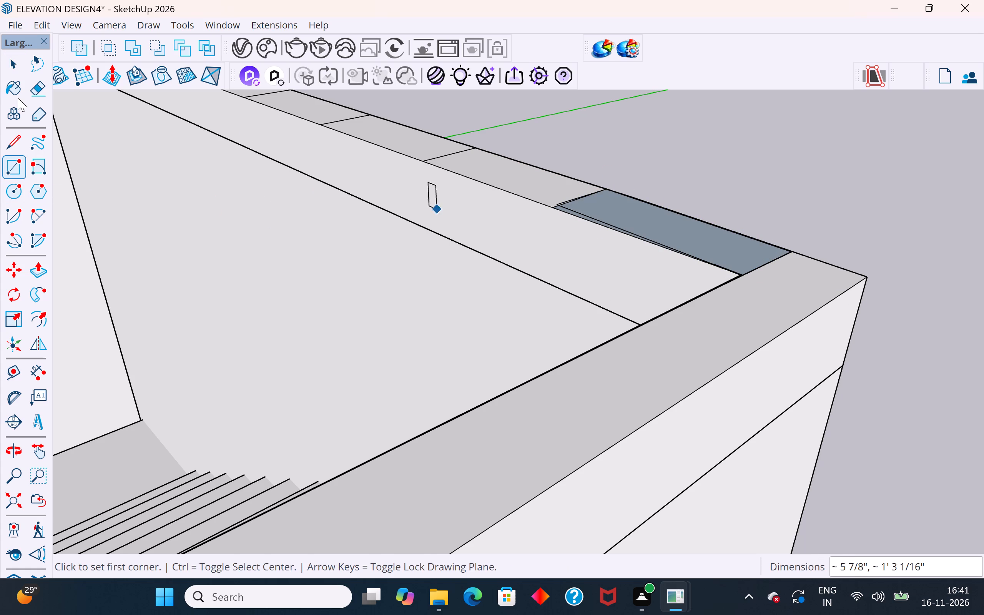
Delete the stray slanted long edge running along the inner side of the new corner face on the wall top.
left_click(23, 69)
left_click(643, 165)
scroll(581, 216, "up", 7)
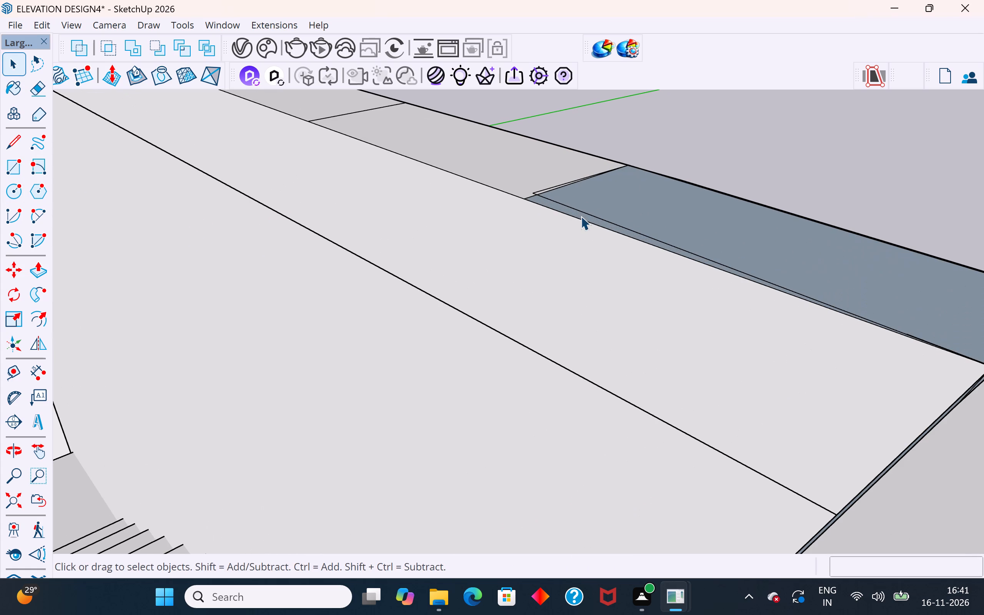
left_click(584, 214)
key("Delete")
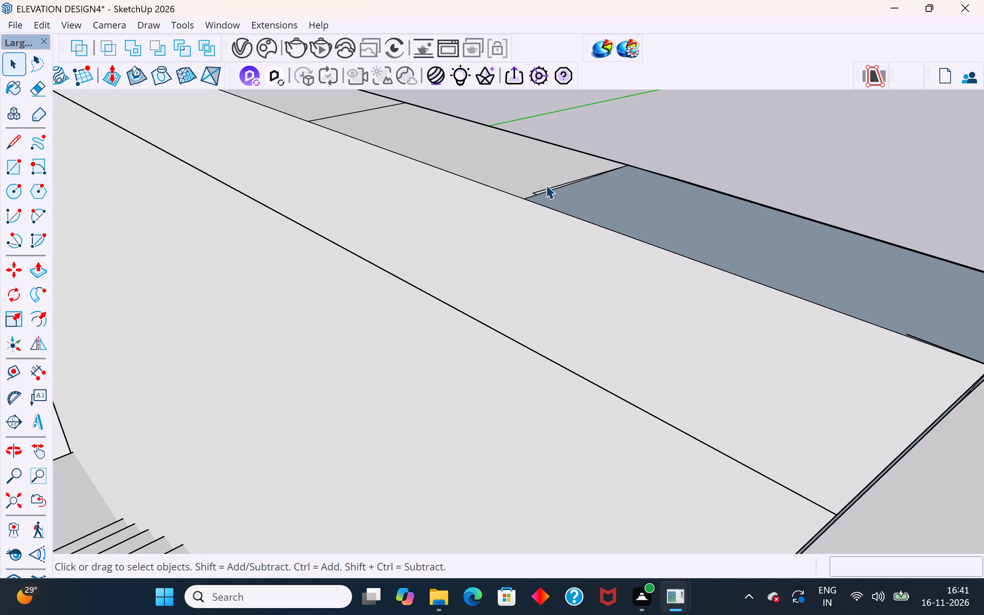
Delete the stray slanted cross edge and its tiny stub at the far end of the new corner face.
scroll(546, 186, "up", 9)
left_click(560, 185)
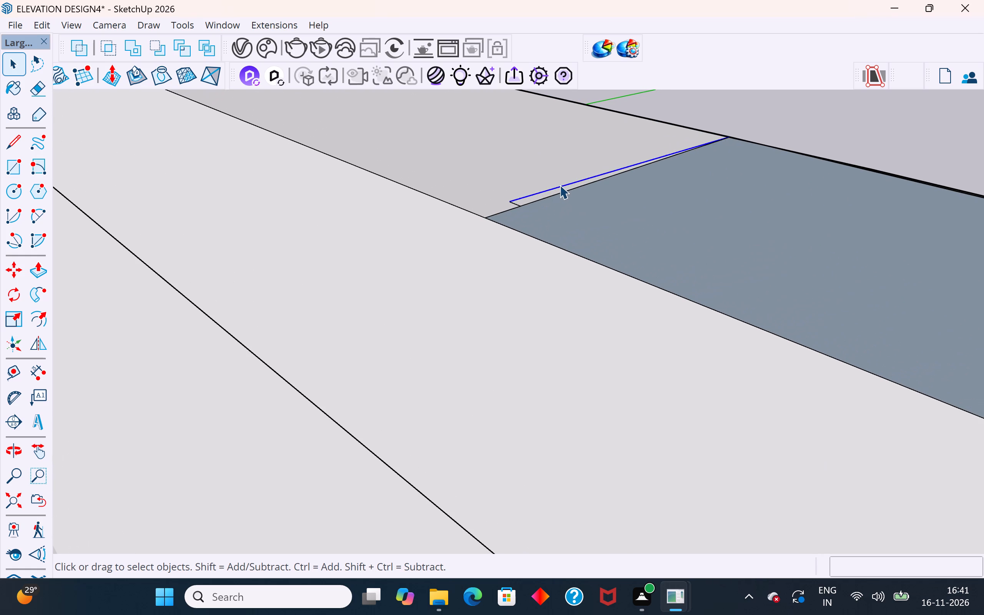
key("Delete")
left_click(513, 202)
key("Delete")
scroll(552, 233, "down", 2)
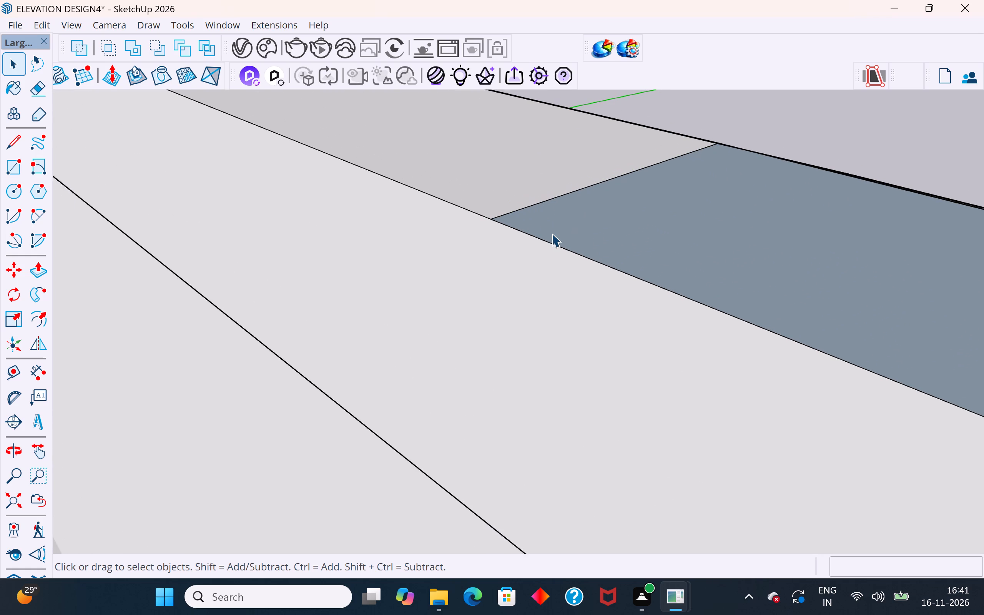
Reverse the new corner face on the wall top and clear the selection.
scroll(552, 233, "down", 9)
left_click(663, 248)
right_click(663, 248)
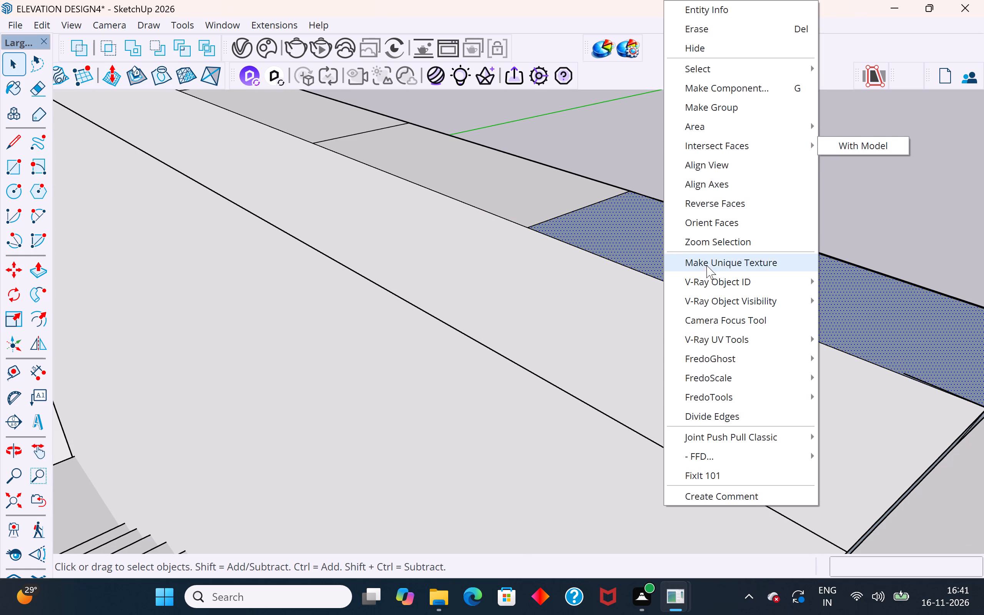
left_click(725, 205)
left_click(747, 209)
scroll(510, 312, "down", 6)
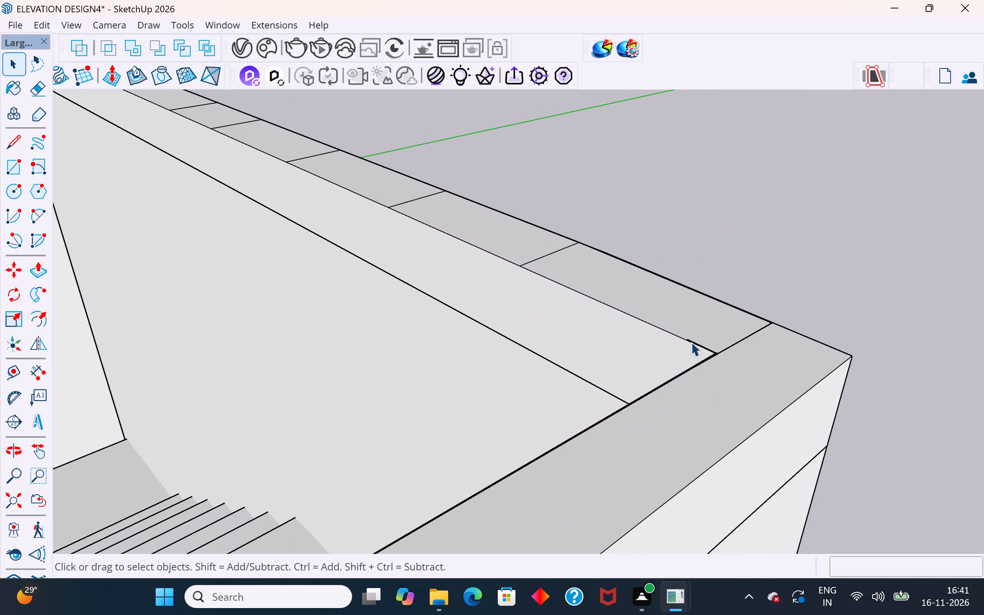
Delete the stray loose edge beside the wall top's inner corner.
scroll(691, 342, "up", 14)
middle_click_drag(695, 339, 863, 249)
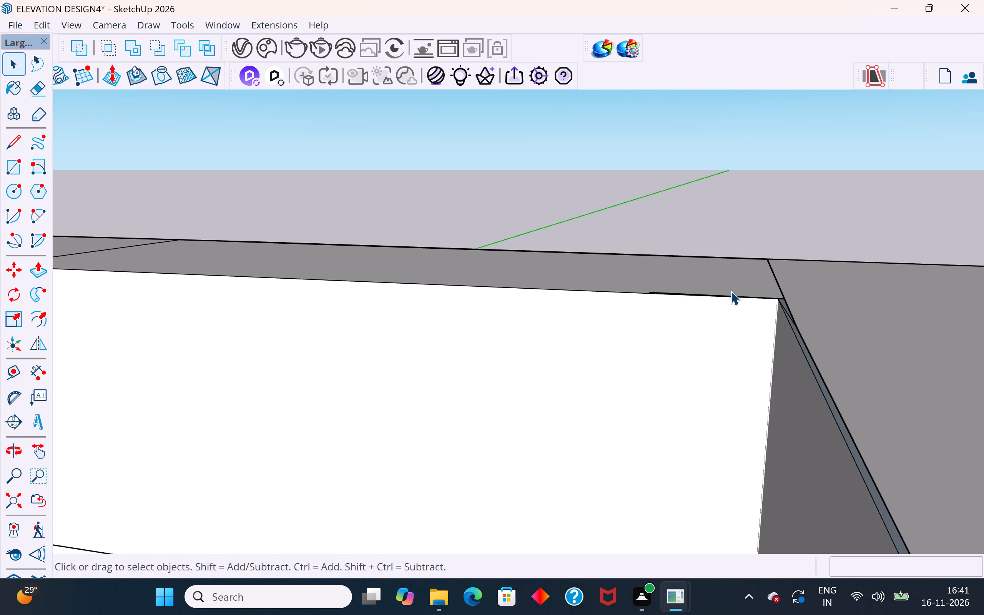
middle_click_drag(784, 301, 621, 474)
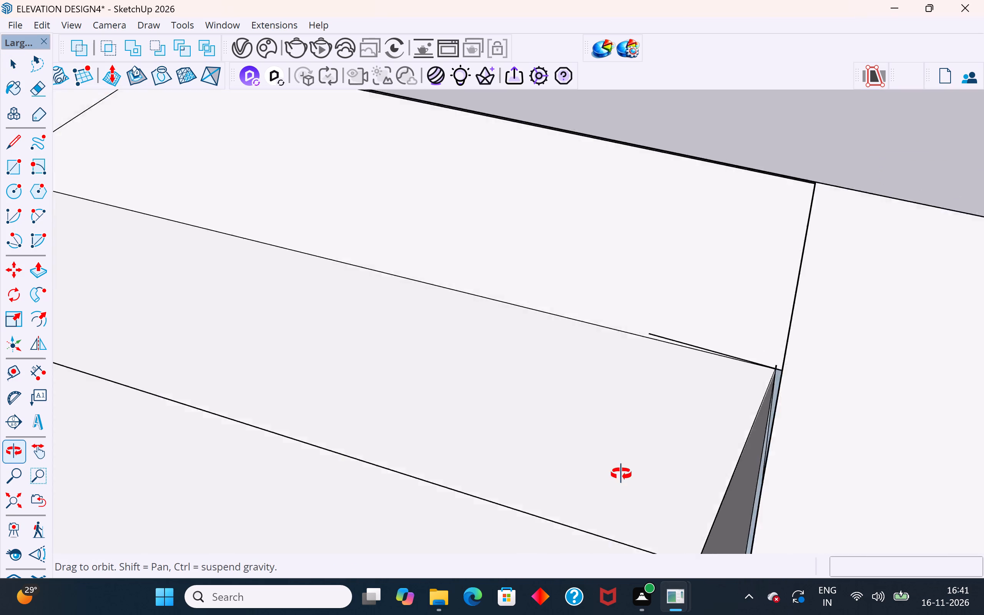
middle_click_drag(621, 474, 615, 475)
scroll(684, 434, "down", 4)
scroll(716, 472, "up", 1)
scroll(726, 214, "down", 5)
scroll(715, 289, "up", 5)
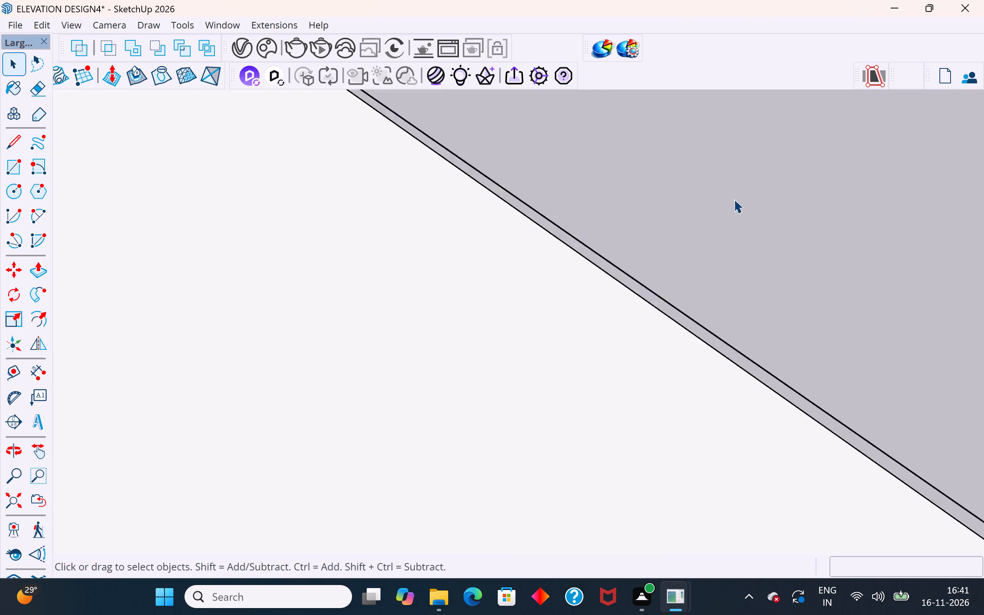
scroll(734, 199, "up", 2)
scroll(723, 252, "down", 4)
scroll(702, 279, "up", 16)
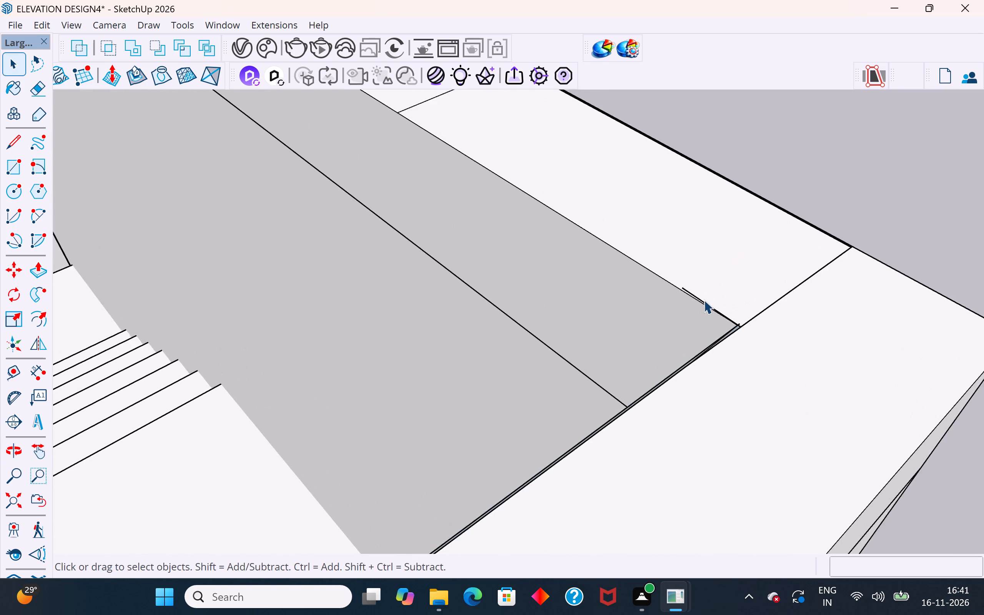
scroll(704, 300, "up", 18)
left_click(700, 321)
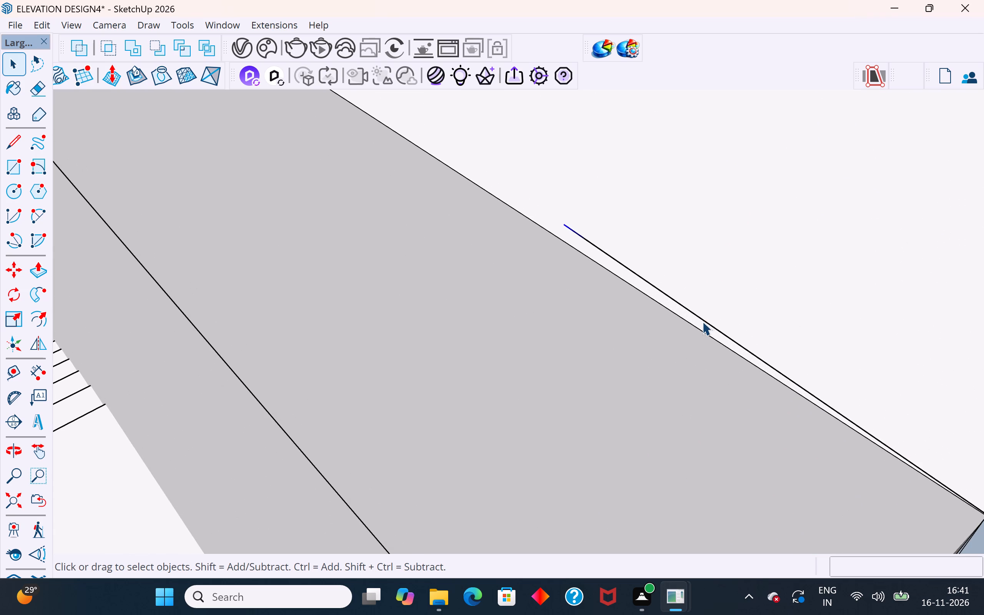
left_click(705, 321)
key("Delete")
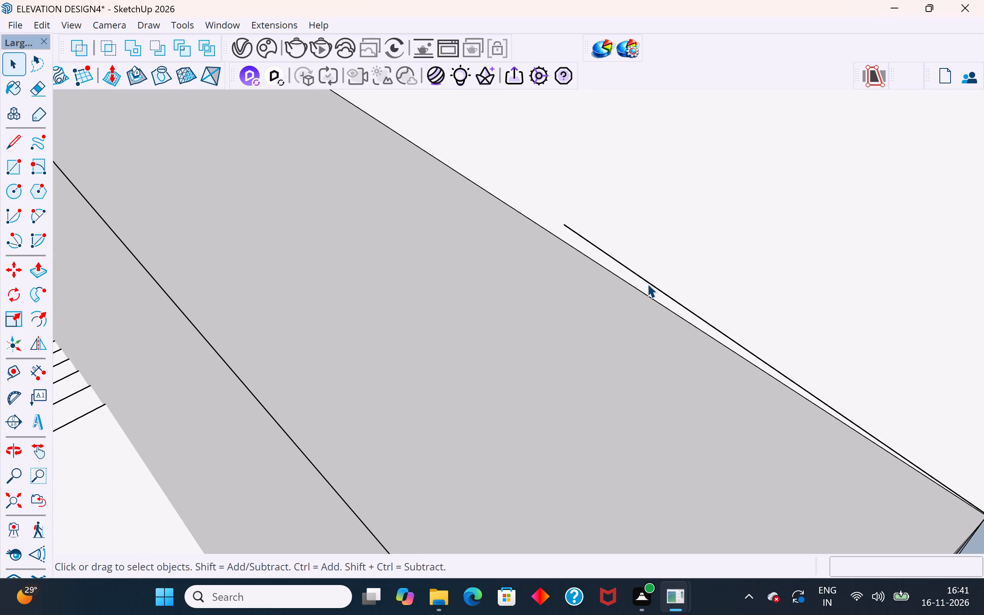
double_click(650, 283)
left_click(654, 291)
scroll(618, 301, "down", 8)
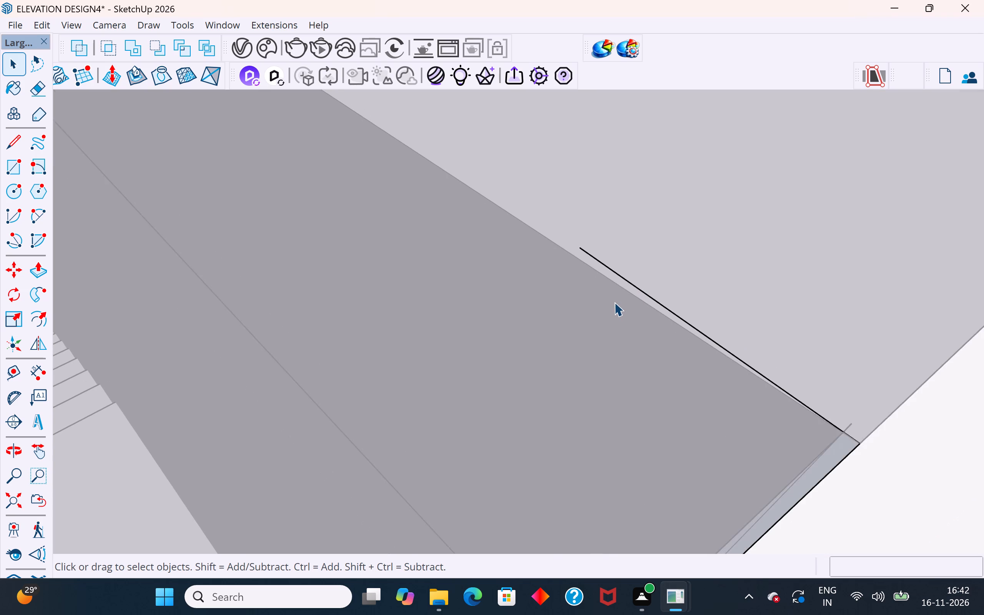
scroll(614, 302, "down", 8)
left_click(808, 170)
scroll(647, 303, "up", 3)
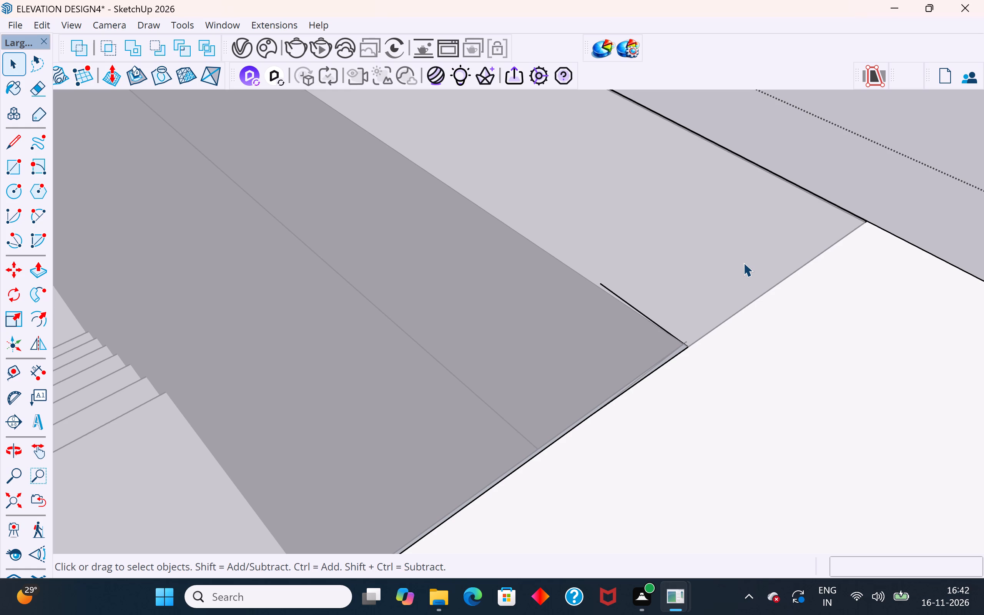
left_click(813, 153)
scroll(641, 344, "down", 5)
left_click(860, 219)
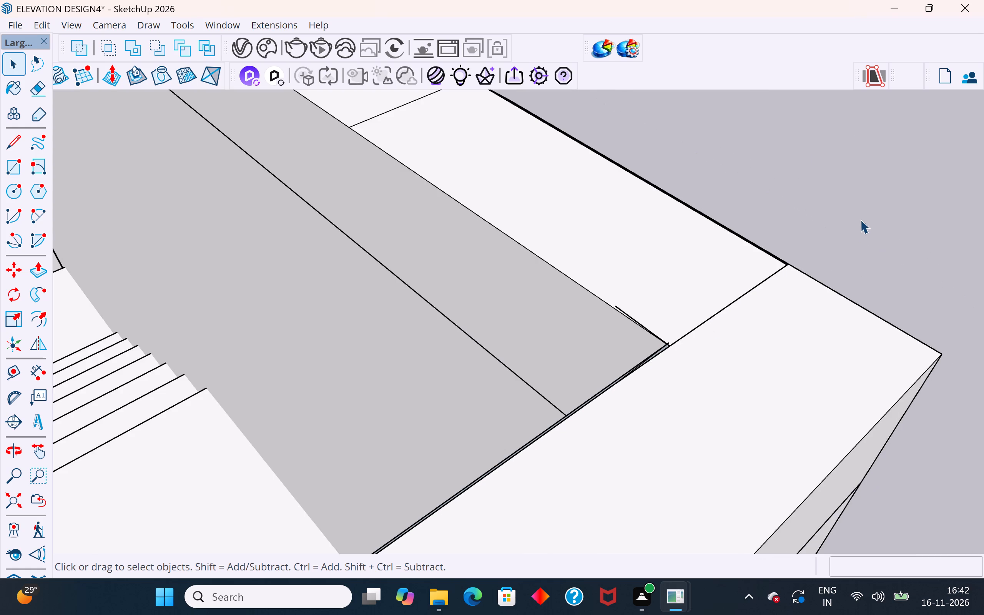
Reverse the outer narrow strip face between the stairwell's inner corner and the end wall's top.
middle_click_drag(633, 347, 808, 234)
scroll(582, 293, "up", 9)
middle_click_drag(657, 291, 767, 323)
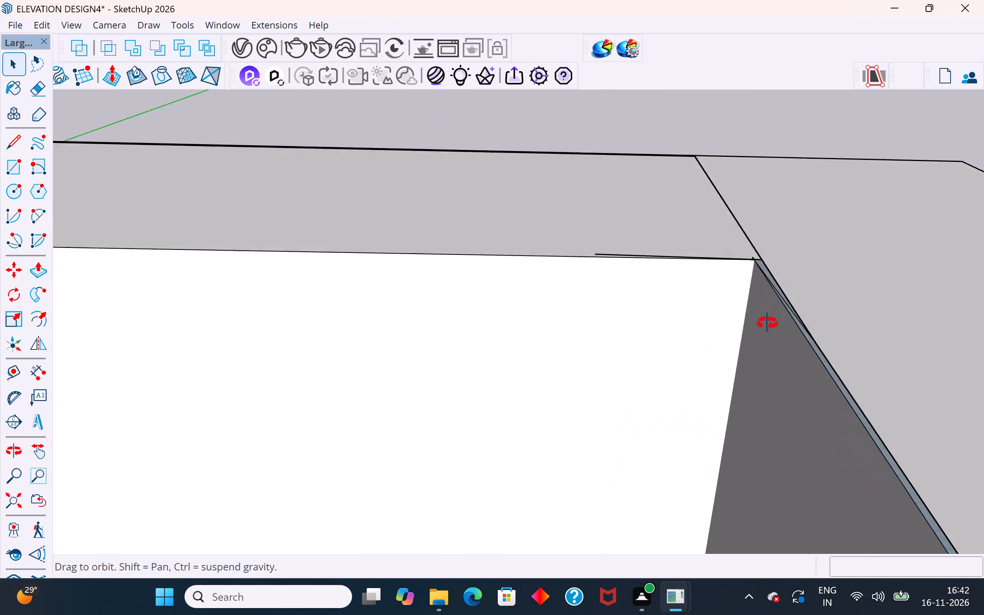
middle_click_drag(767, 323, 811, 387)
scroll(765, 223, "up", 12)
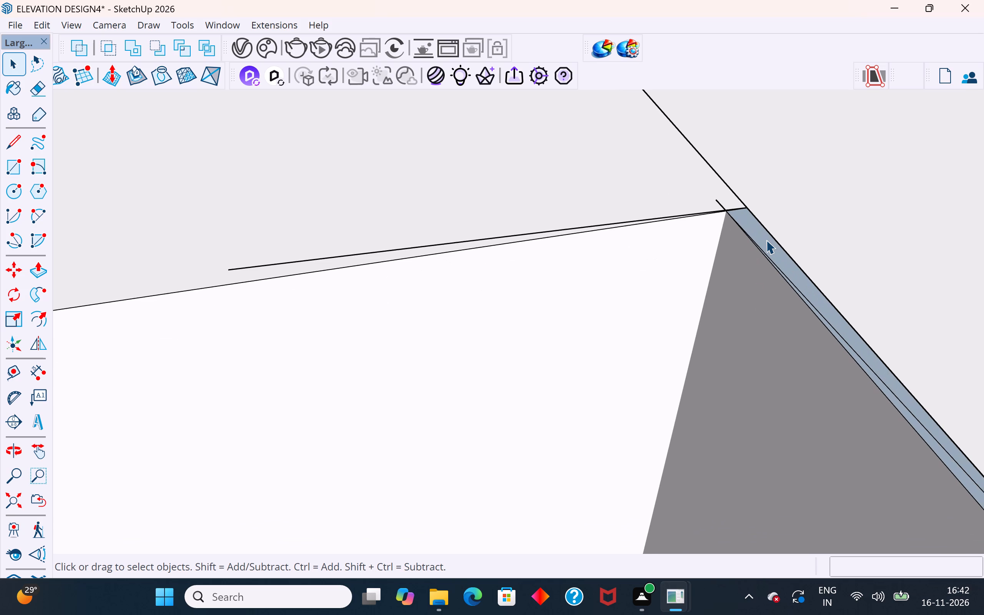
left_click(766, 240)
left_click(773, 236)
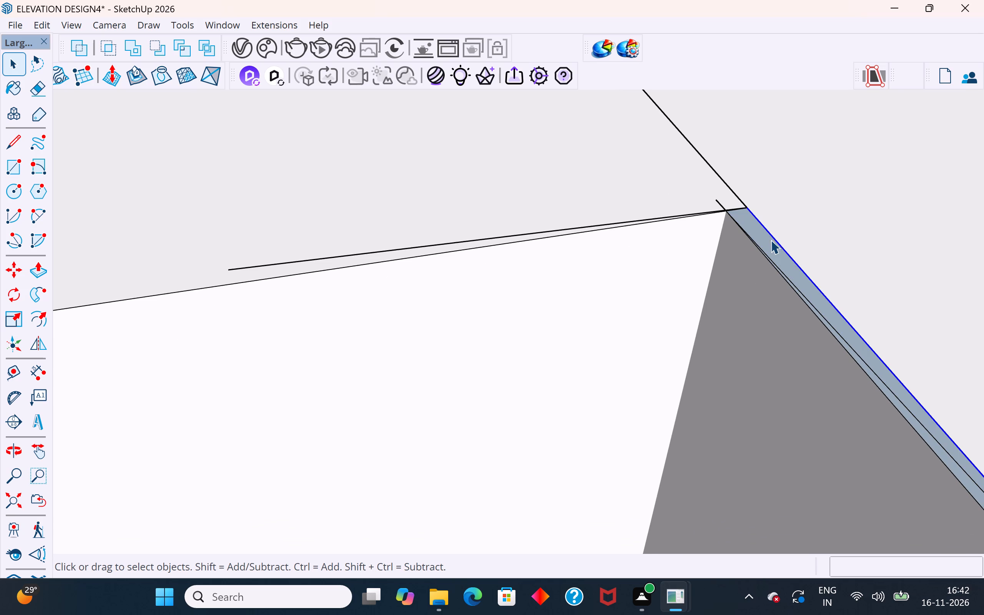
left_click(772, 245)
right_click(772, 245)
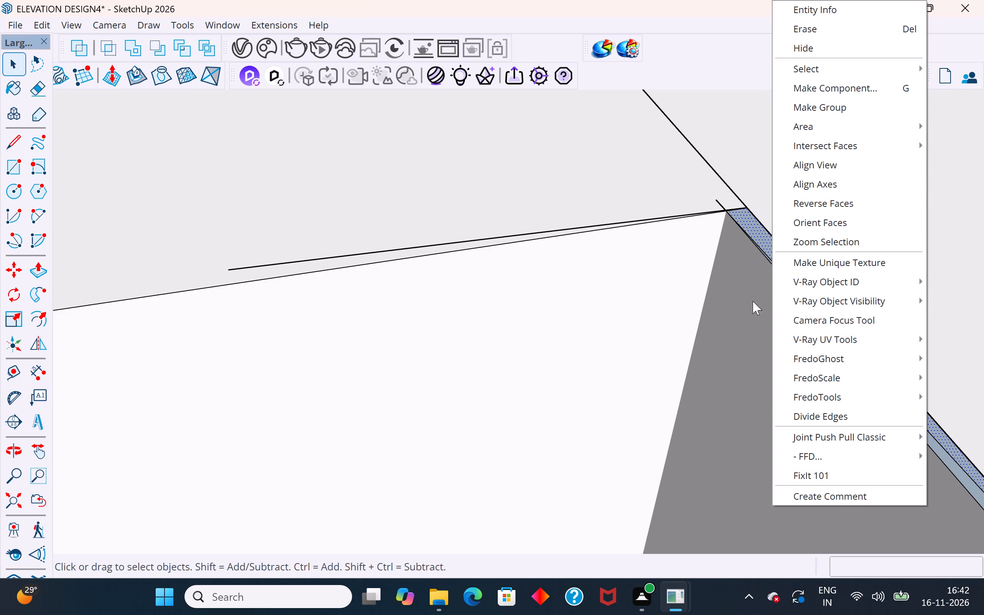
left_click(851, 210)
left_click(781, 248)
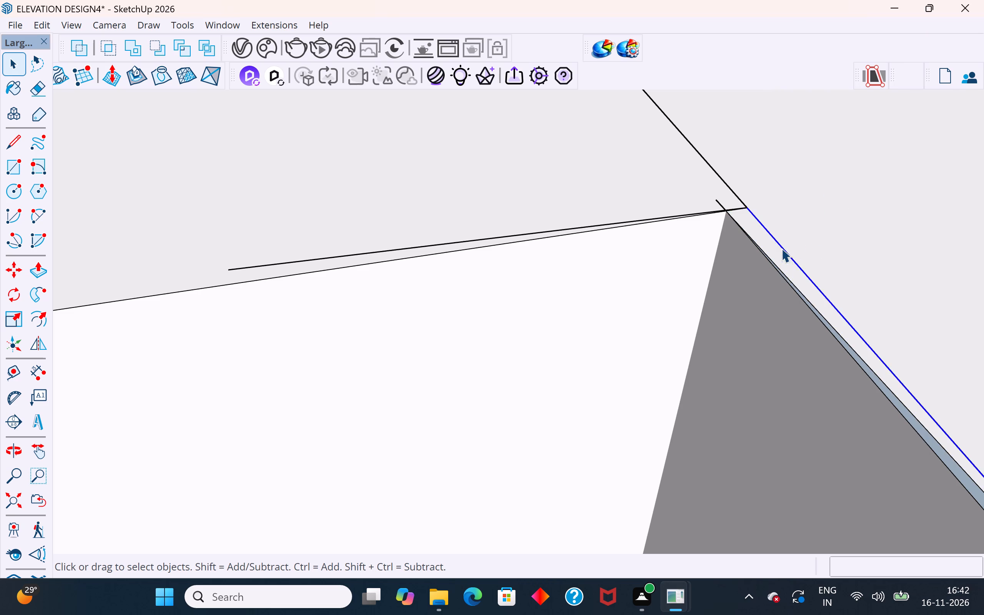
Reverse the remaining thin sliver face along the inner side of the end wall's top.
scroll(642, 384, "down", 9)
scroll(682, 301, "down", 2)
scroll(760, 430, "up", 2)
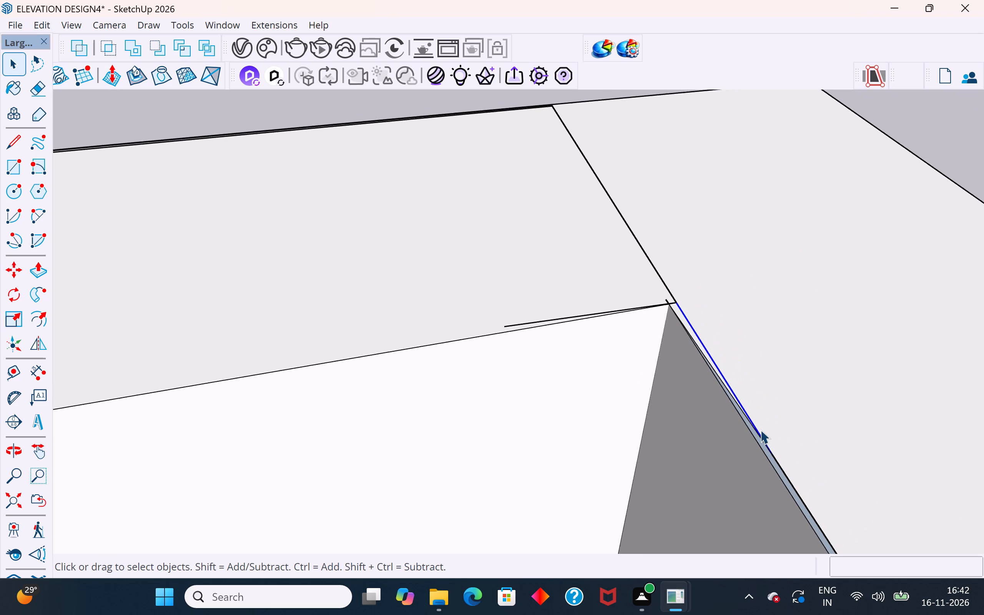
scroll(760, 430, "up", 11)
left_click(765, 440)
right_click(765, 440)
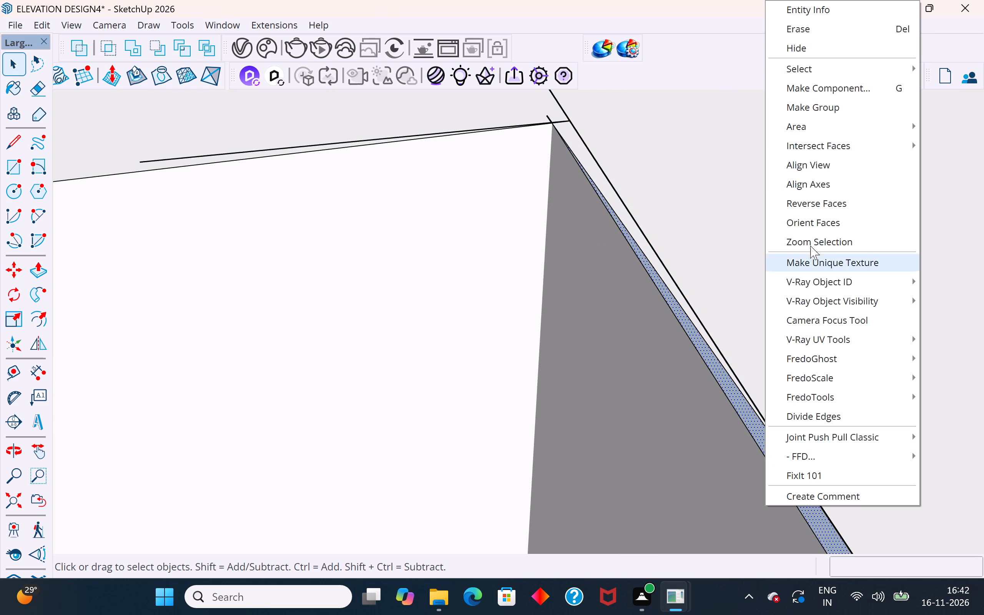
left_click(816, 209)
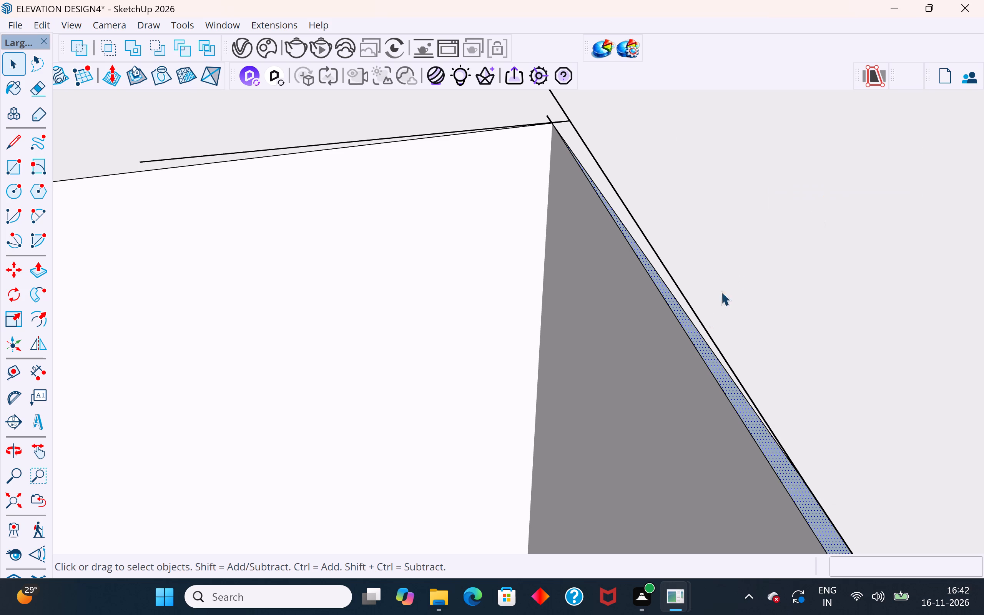
Delete the two lengthwise edges bounding the narrow strip and sliver along the end wall's inner side.
left_click(701, 322)
key("Delete")
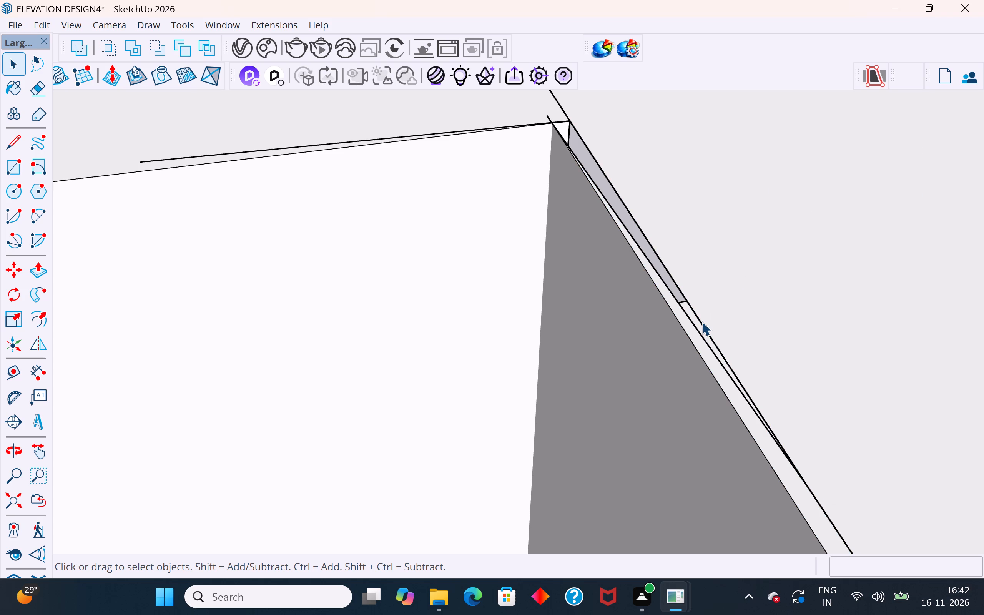
left_click(701, 335)
key("Delete")
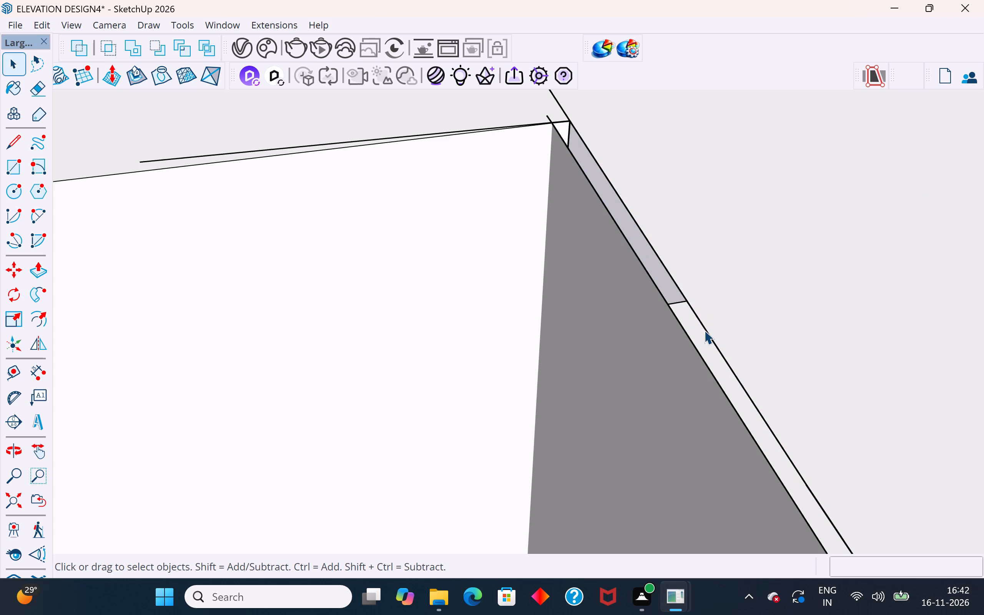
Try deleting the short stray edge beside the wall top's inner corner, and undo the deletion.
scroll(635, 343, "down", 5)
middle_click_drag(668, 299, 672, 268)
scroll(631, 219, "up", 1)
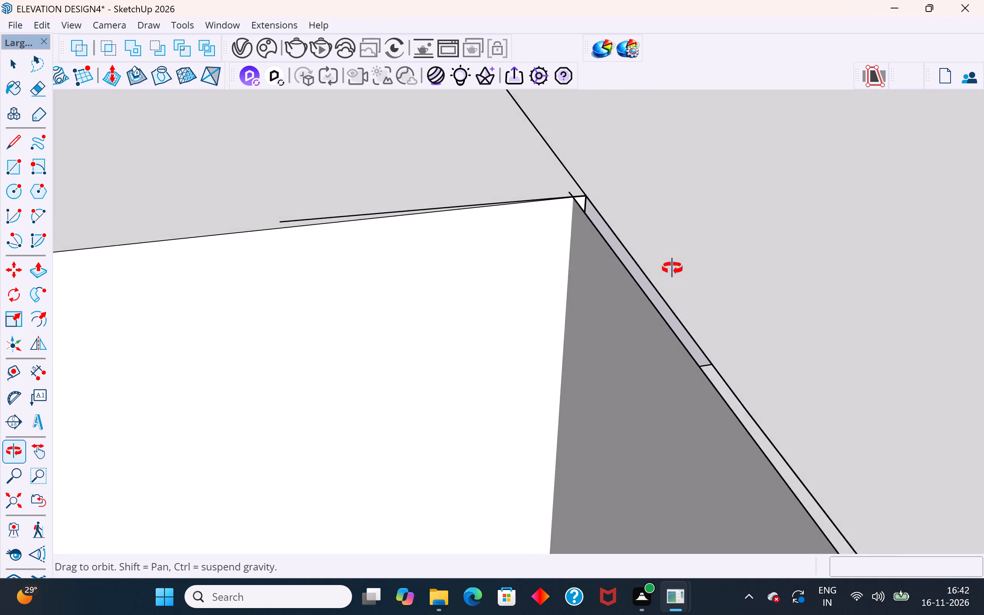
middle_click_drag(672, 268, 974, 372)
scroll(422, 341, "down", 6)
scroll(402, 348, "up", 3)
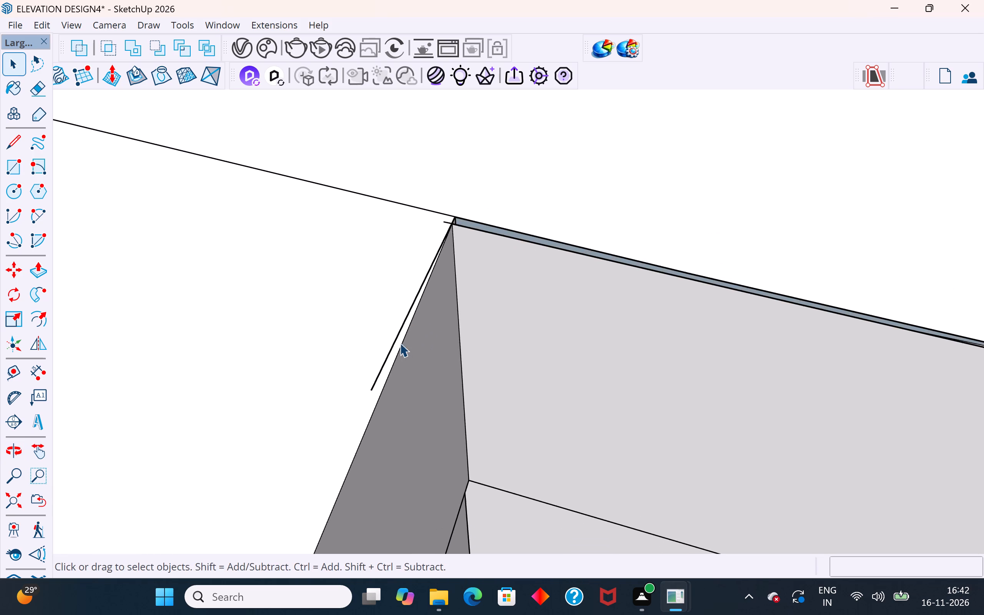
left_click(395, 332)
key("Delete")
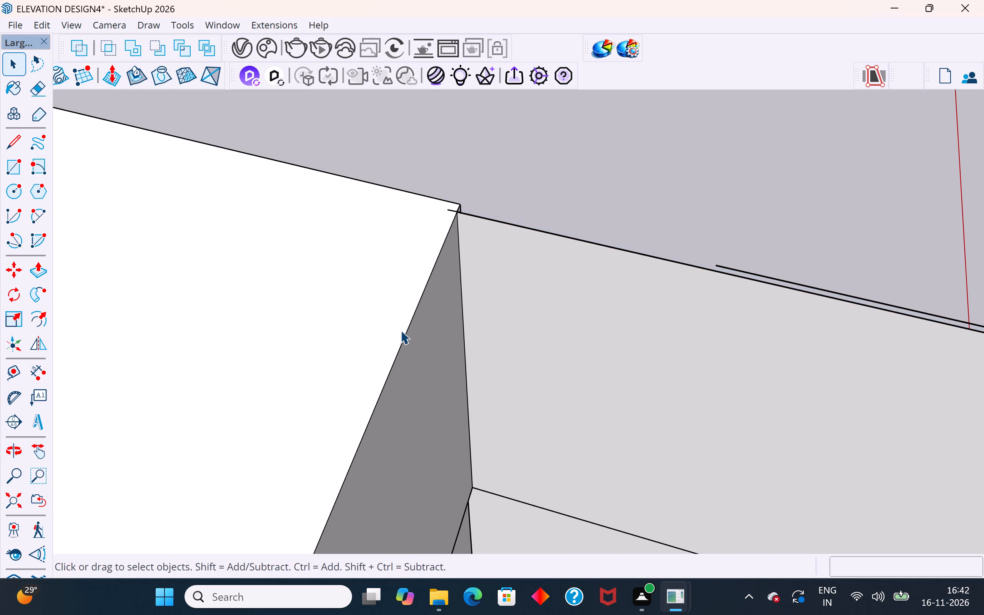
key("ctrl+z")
Examine the slab edge, stairwell corner and outer walls around the gap from inside and outside the building.
scroll(401, 330, "down", 3)
middle_click_drag(607, 348, 748, 303)
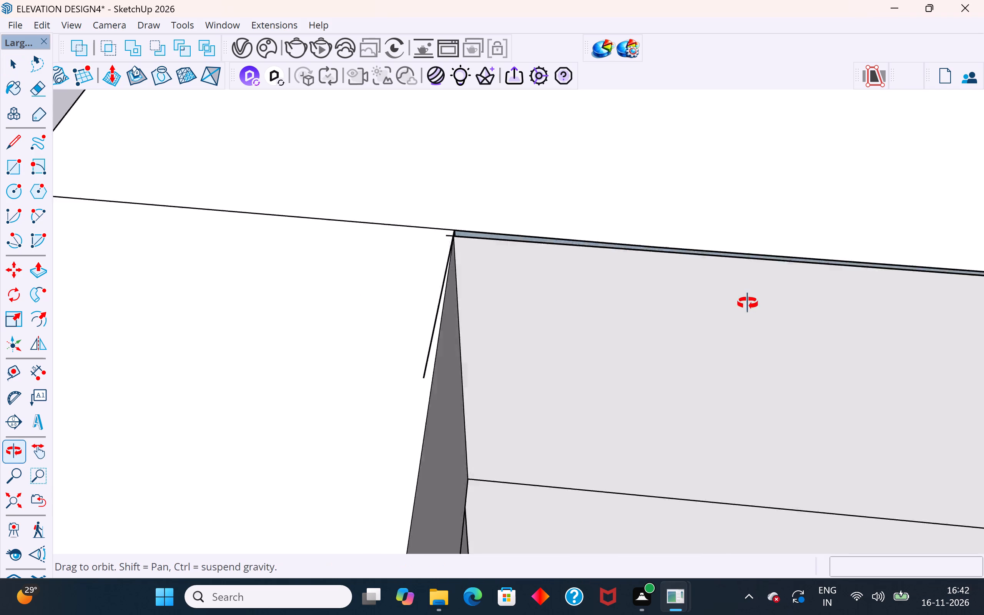
middle_click_drag(748, 303, 790, 360)
scroll(317, 438, "down", 5)
middle_click_drag(532, 370, 409, 294)
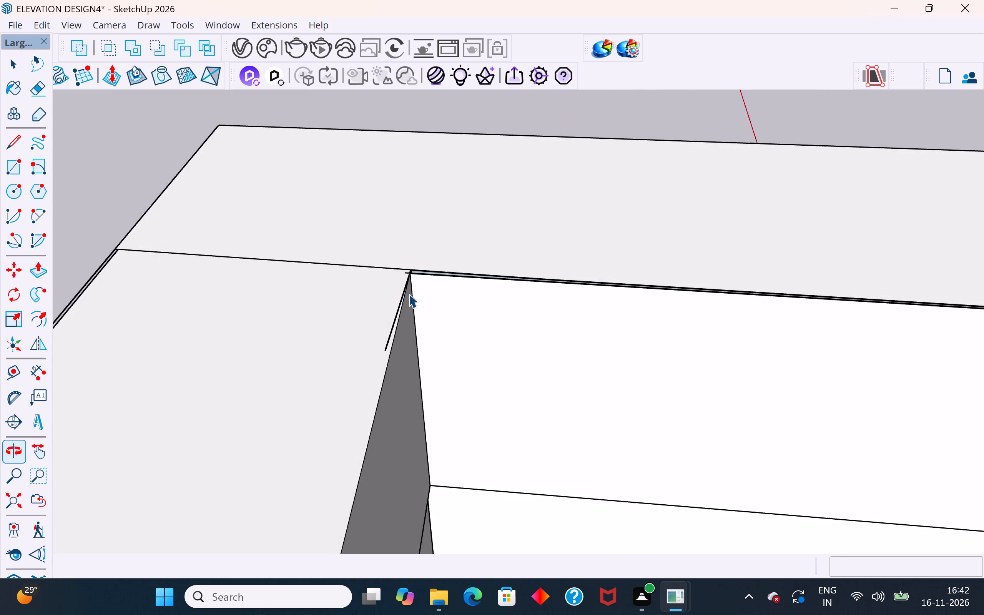
scroll(406, 294, "down", 4)
scroll(359, 361, "down", 4)
middle_click_drag(381, 370, 606, 175)
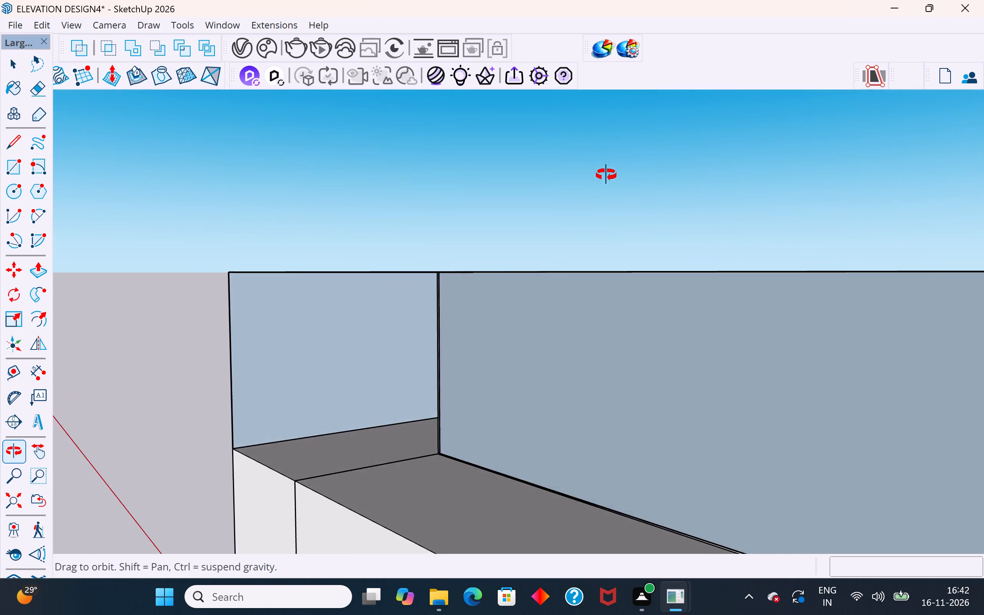
middle_click_drag(606, 175, 559, 278)
scroll(532, 274, "down", 10)
middle_click_drag(487, 337, 800, 395)
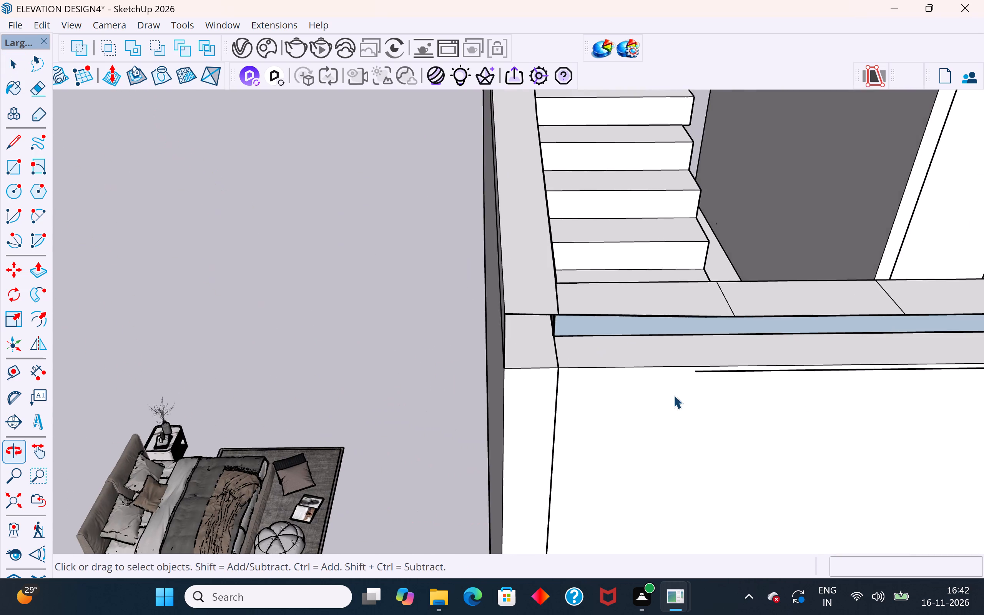
scroll(472, 393, "down", 5)
middle_click_drag(494, 403, 802, 268)
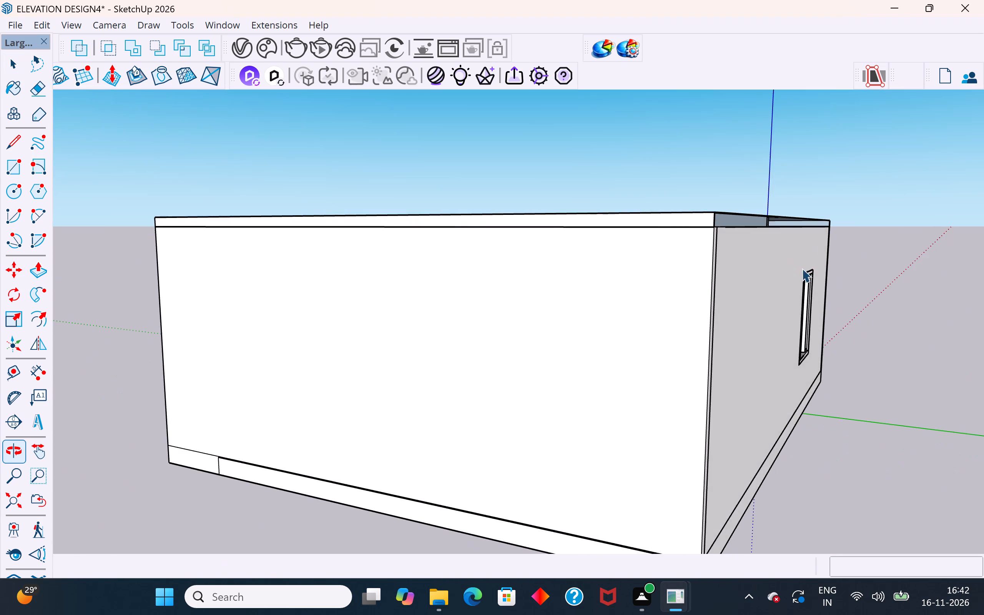
Draw a rectangle about 41' 3" by 6" across the open slab edge above the end wall, from corner to corner.
scroll(838, 218, "up", 3)
scroll(838, 218, "down", 2)
middle_click_drag(672, 273, 672, 307)
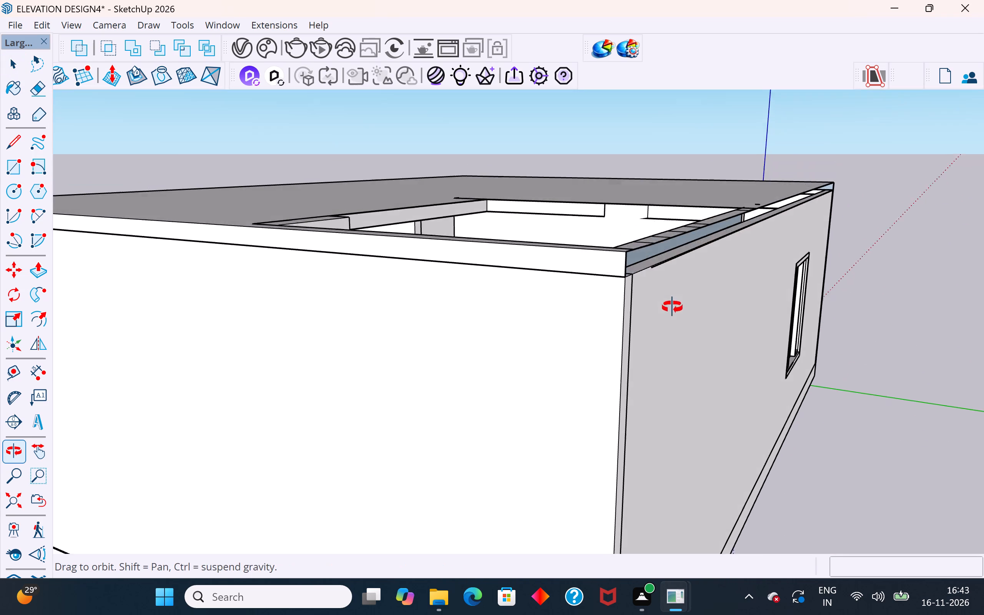
middle_click_drag(672, 307, 678, 343)
scroll(670, 300, "up", 6)
left_click(664, 318)
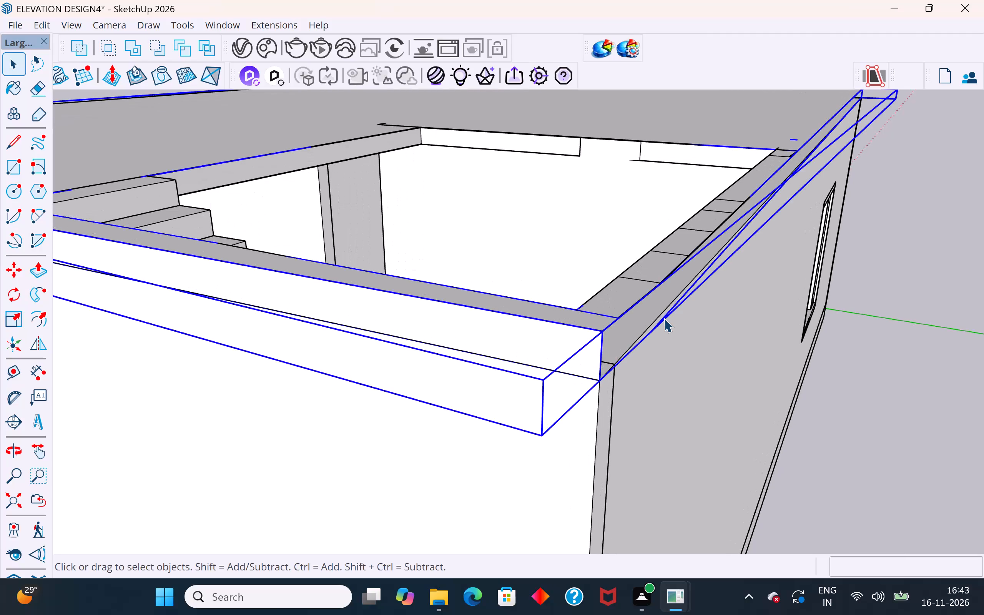
left_click(914, 322)
scroll(665, 441, "down", 3)
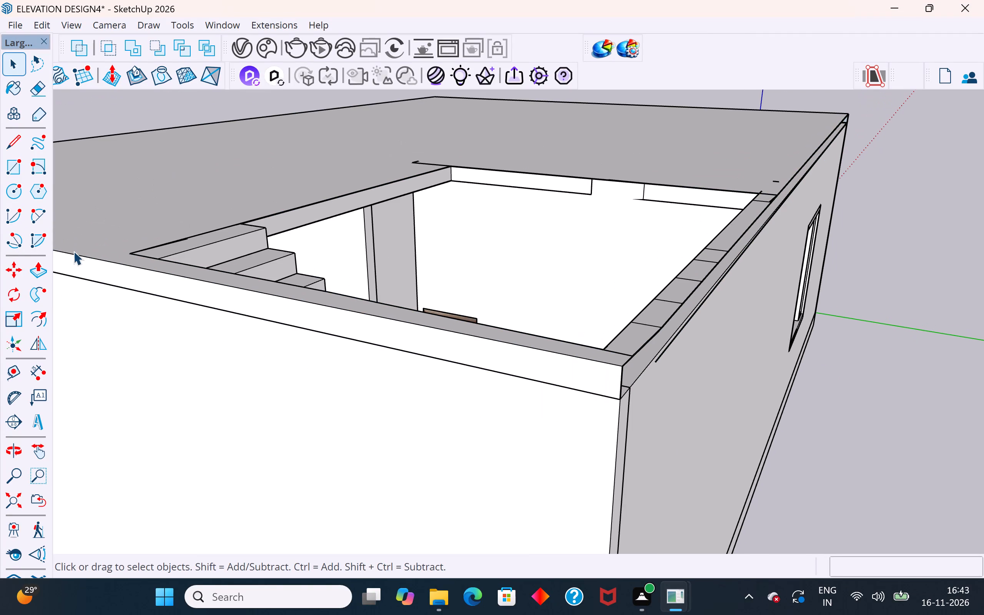
left_click(13, 169)
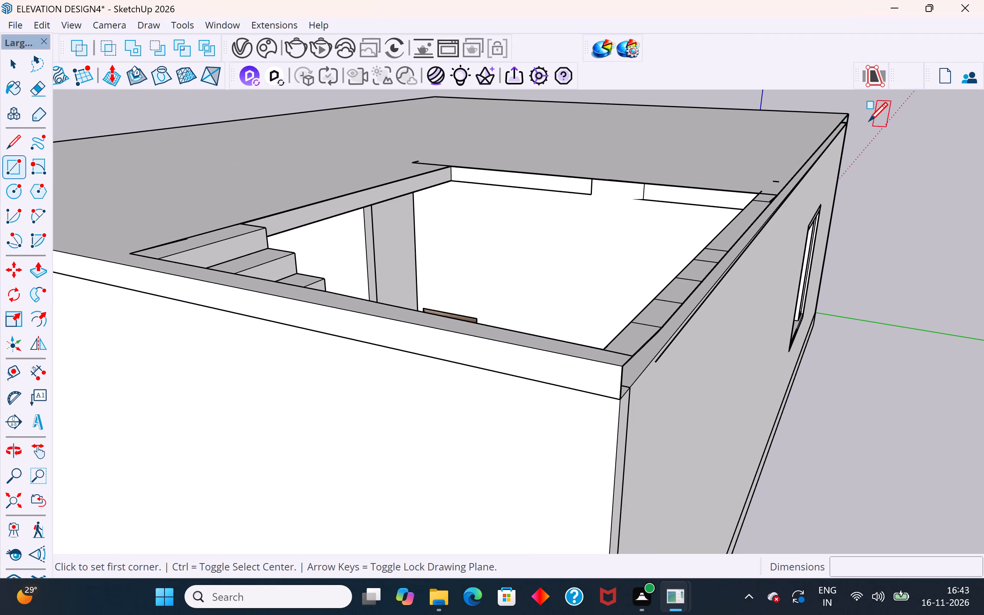
left_click(849, 115)
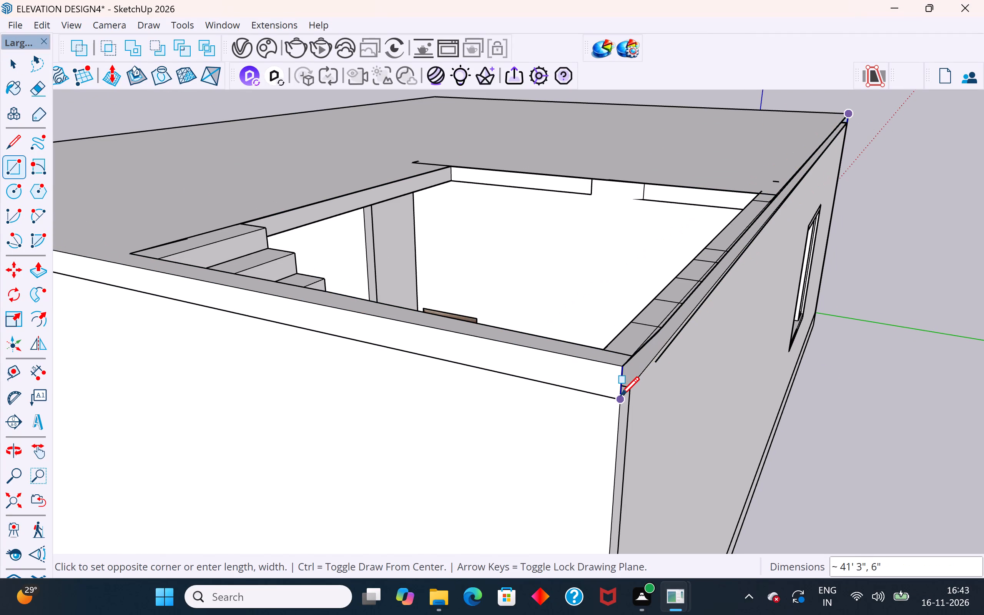
left_click(620, 397)
left_click(13, 65)
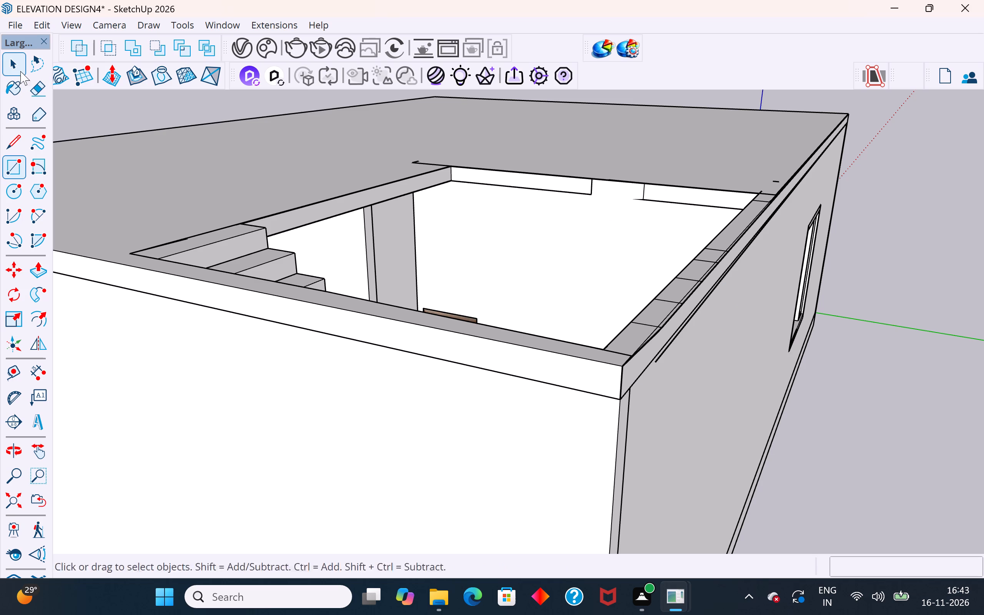
left_click(824, 100)
Inside the slab object, delete the stray lengthwise edge running across the slab's end face above the window wall.
scroll(673, 331, "up", 3)
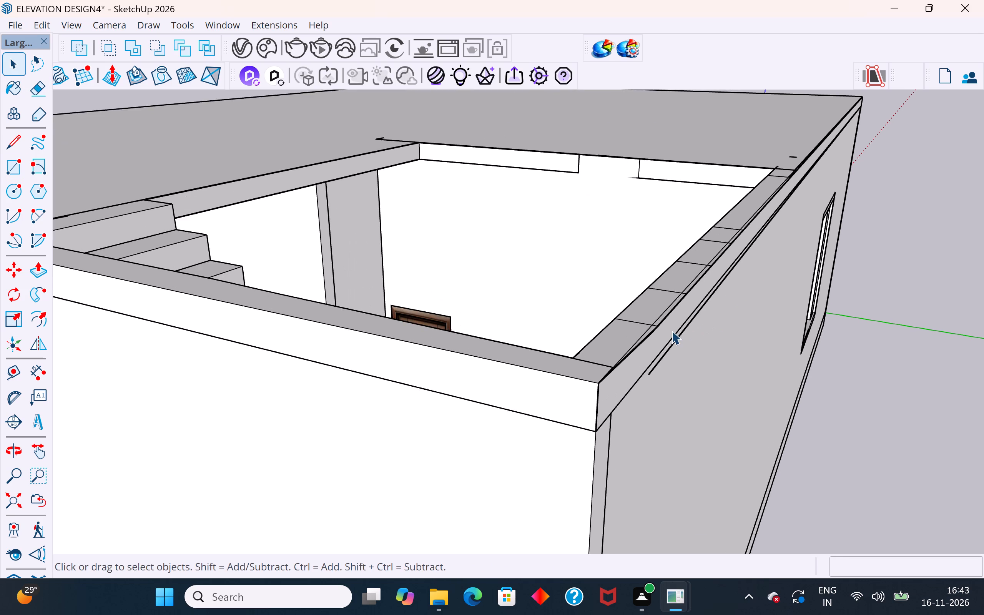
scroll(663, 348, "up", 3)
left_click(667, 354)
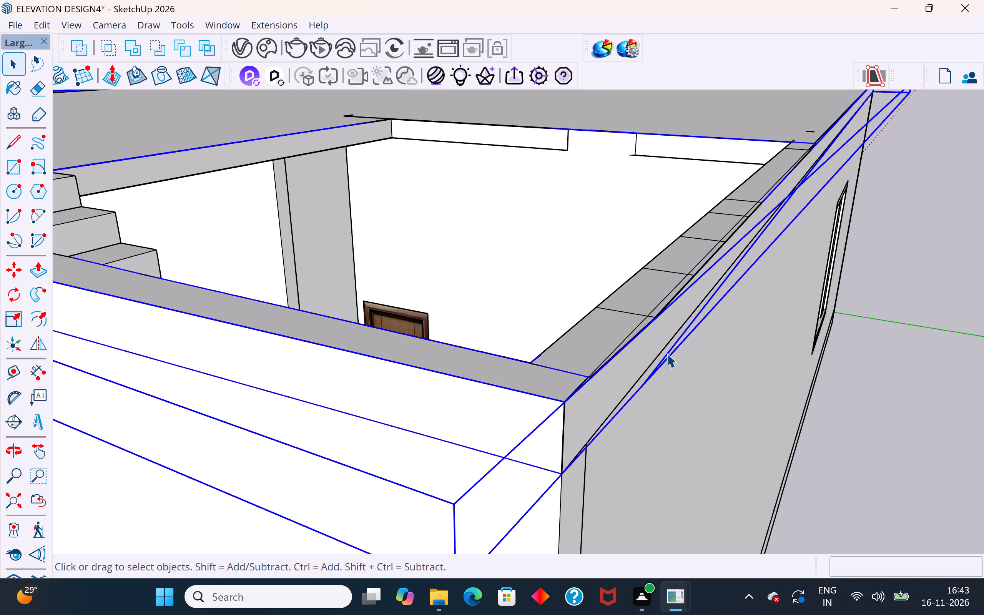
triple_click(667, 354)
left_click(667, 353)
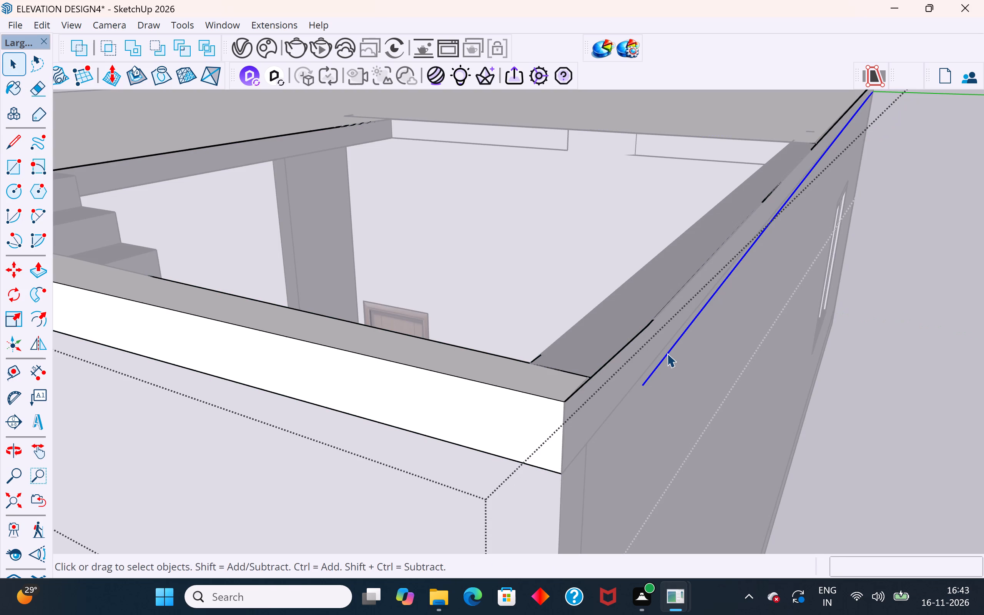
scroll(663, 459, "down", 4)
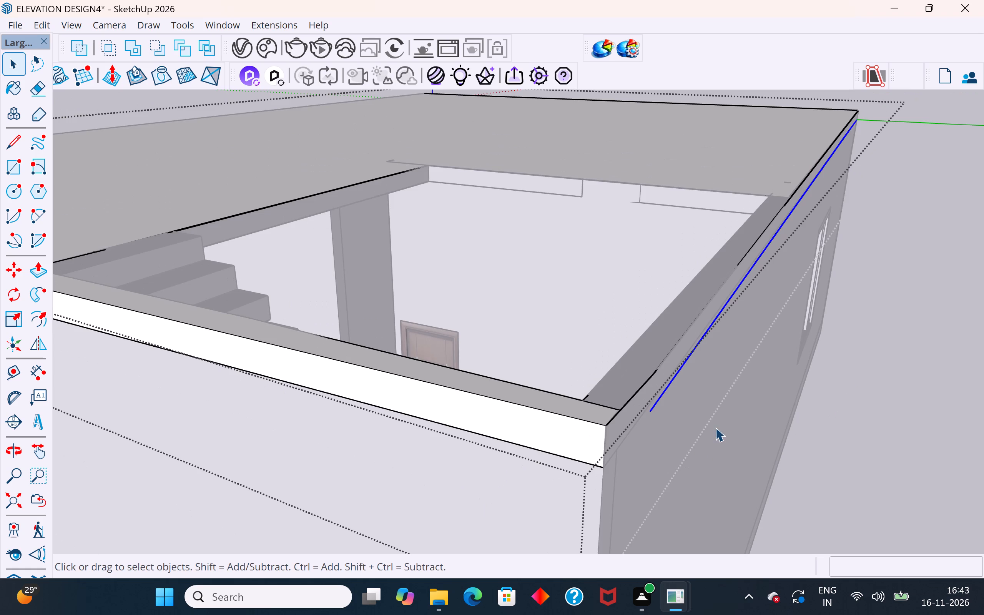
middle_click_drag(716, 422, 716, 388)
key("Delete")
middle_click_drag(706, 350, 678, 358)
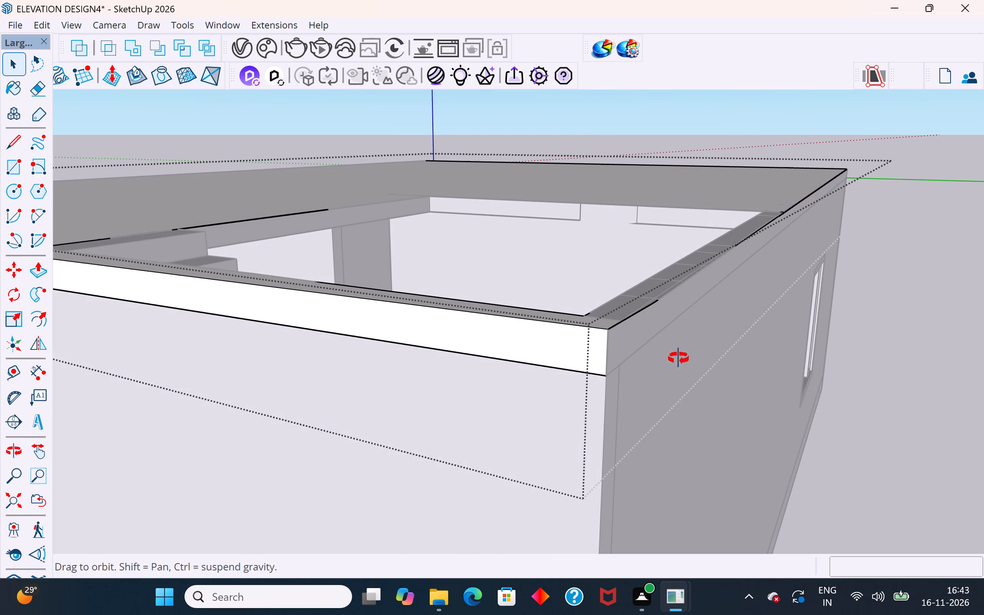
middle_click_drag(678, 358, 673, 363)
left_click(928, 308)
Delete two neighbouring sliver faces along the end wall's top and the short edge between them.
middle_click_drag(766, 312, 753, 372)
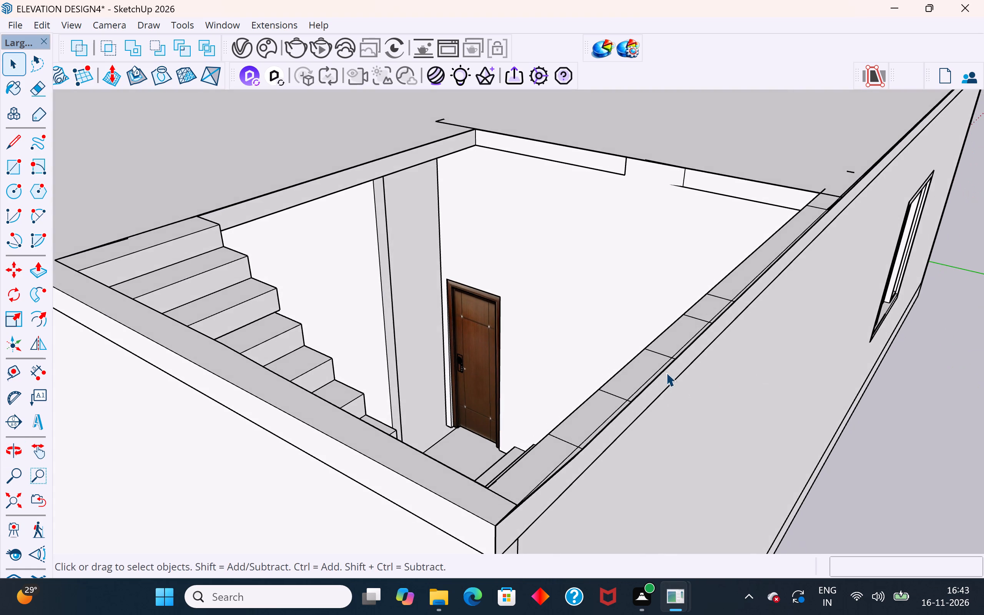
scroll(666, 372, "up", 3)
middle_click_drag(685, 344, 715, 183)
scroll(670, 219, "up", 1)
middle_click_drag(675, 214, 683, 203)
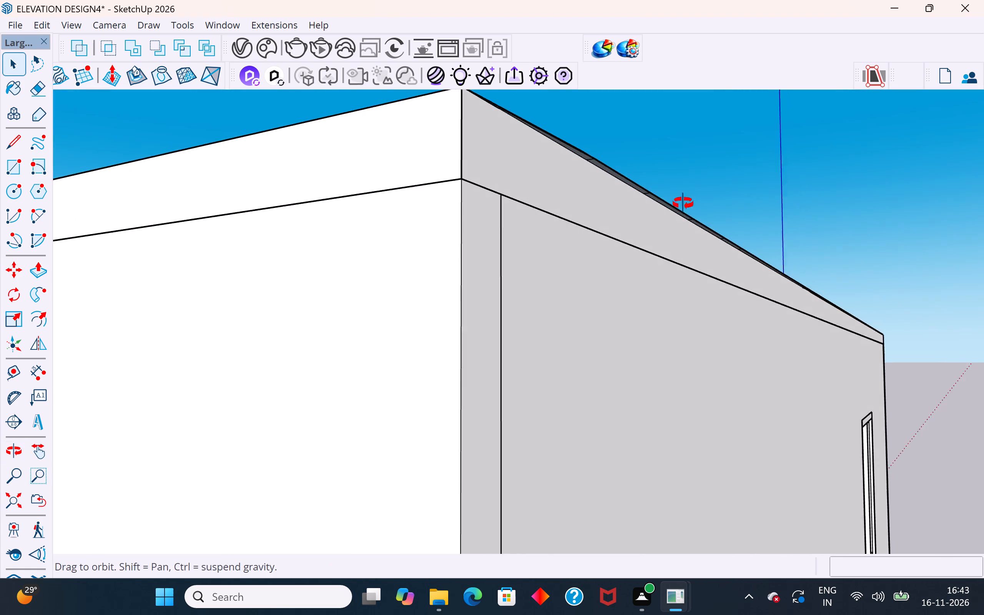
middle_click_drag(683, 203, 692, 189)
scroll(680, 190, "up", 3)
scroll(676, 209, "down", 3)
middle_click_drag(600, 247, 598, 229)
scroll(588, 229, "up", 6)
left_click(586, 224)
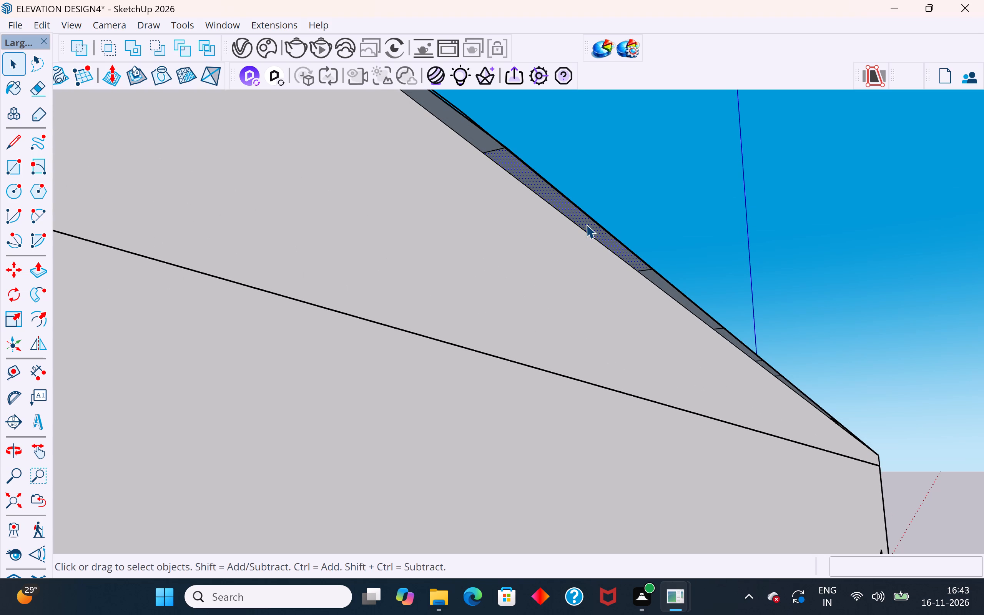
key("Delete")
left_click(660, 275)
key("Delete")
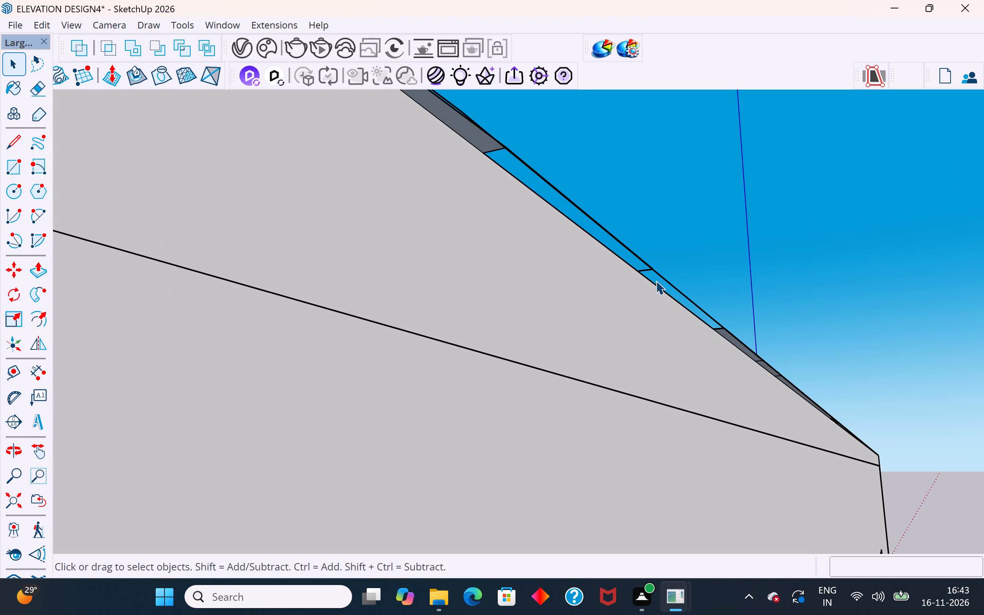
left_click(647, 271)
key("Delete")
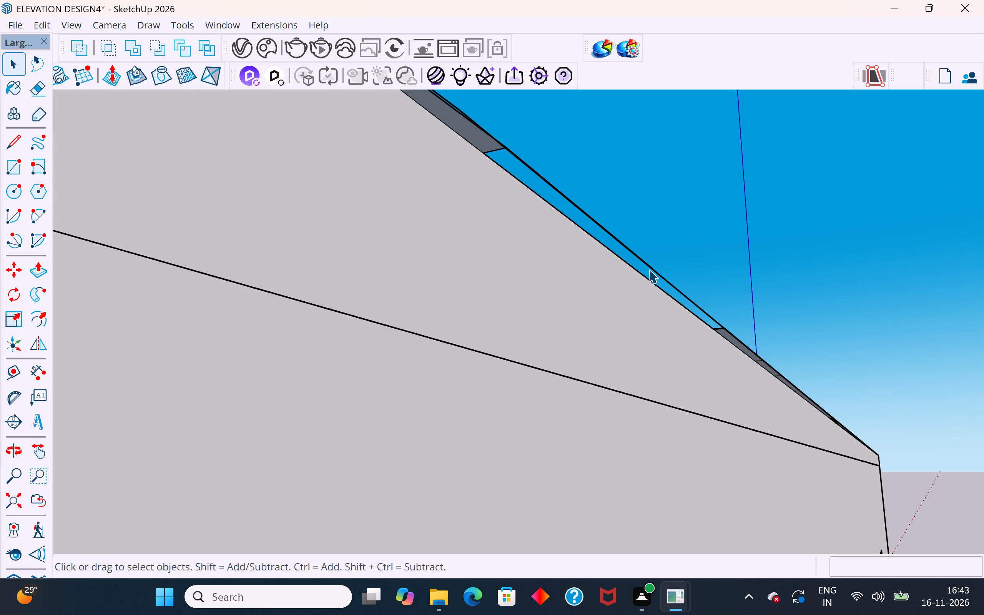
left_click(649, 269)
key("Delete")
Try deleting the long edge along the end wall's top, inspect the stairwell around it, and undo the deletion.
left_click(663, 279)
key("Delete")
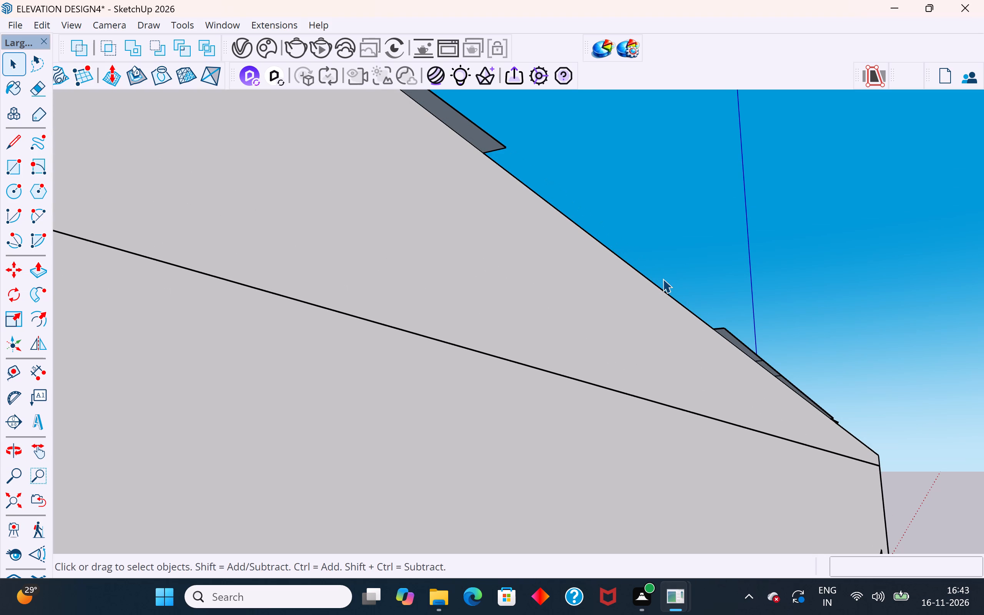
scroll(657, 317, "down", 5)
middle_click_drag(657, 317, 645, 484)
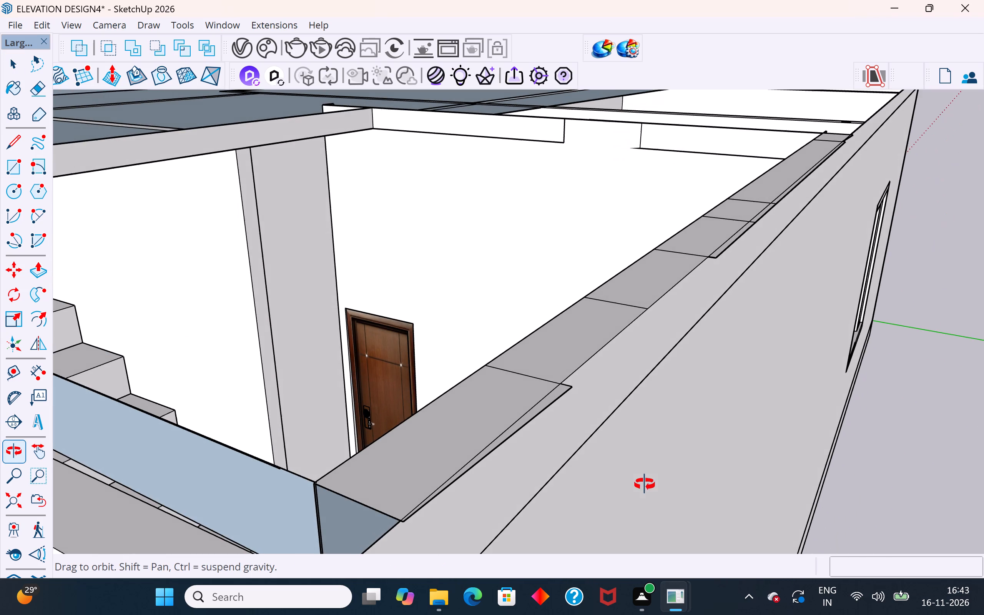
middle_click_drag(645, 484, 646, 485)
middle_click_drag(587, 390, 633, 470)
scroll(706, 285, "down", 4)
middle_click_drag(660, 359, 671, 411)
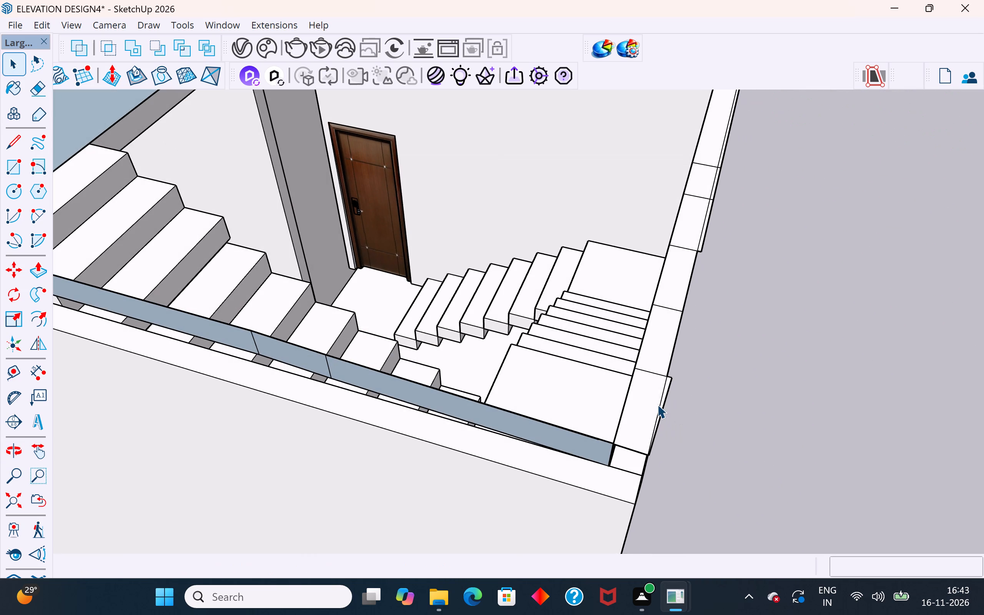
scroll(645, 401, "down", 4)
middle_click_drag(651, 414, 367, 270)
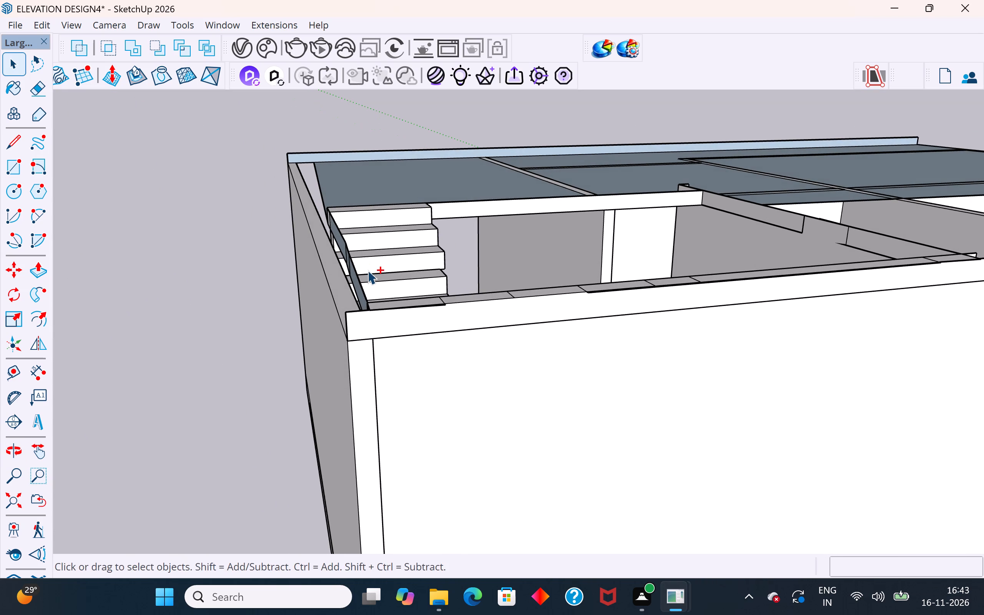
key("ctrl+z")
Delete the narrow sliver face along the outer side of the end wall's top nearest the front corner.
middle_click_drag(373, 293, 726, 377)
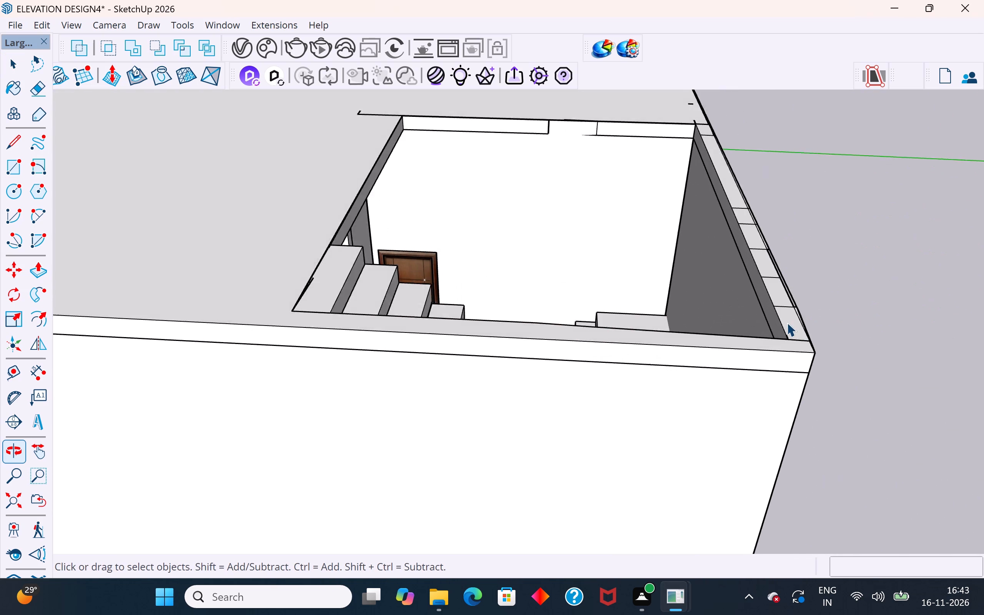
scroll(787, 321, "up", 4)
middle_click_drag(812, 302, 828, 278)
scroll(798, 249, "up", 6)
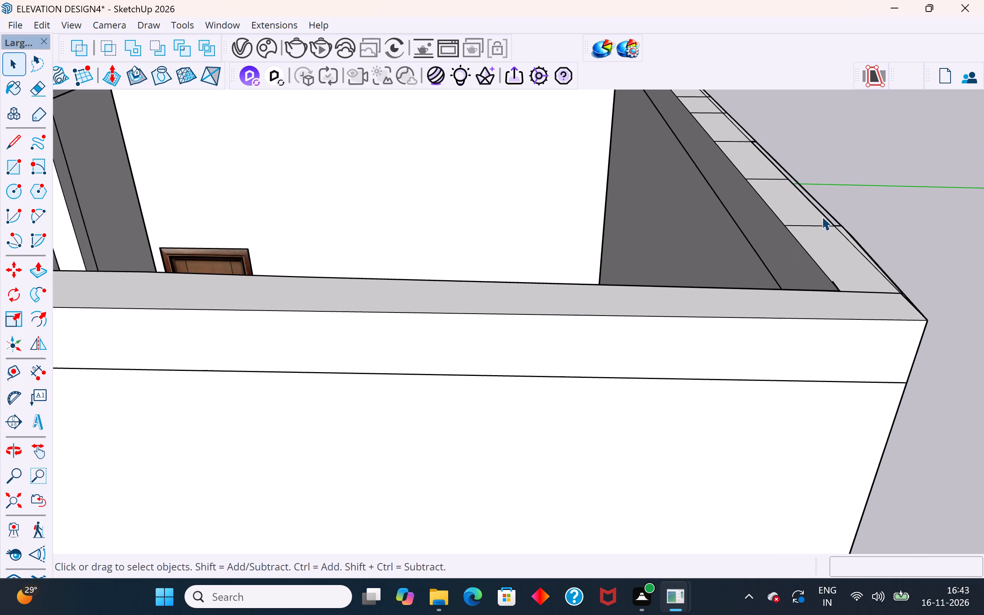
scroll(822, 216, "up", 5)
left_click(863, 251)
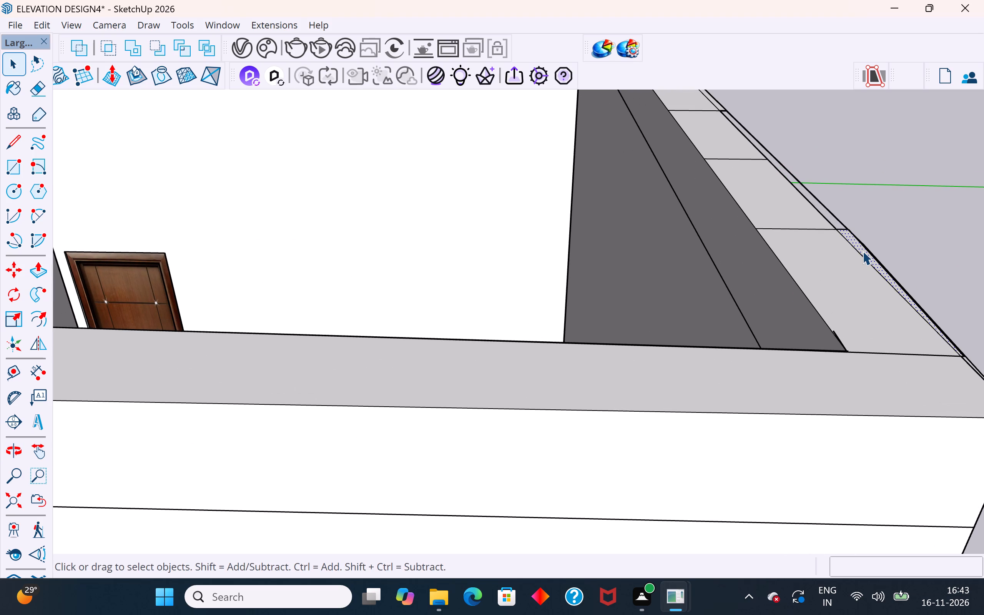
key("Delete")
left_click(859, 237)
key("Delete")
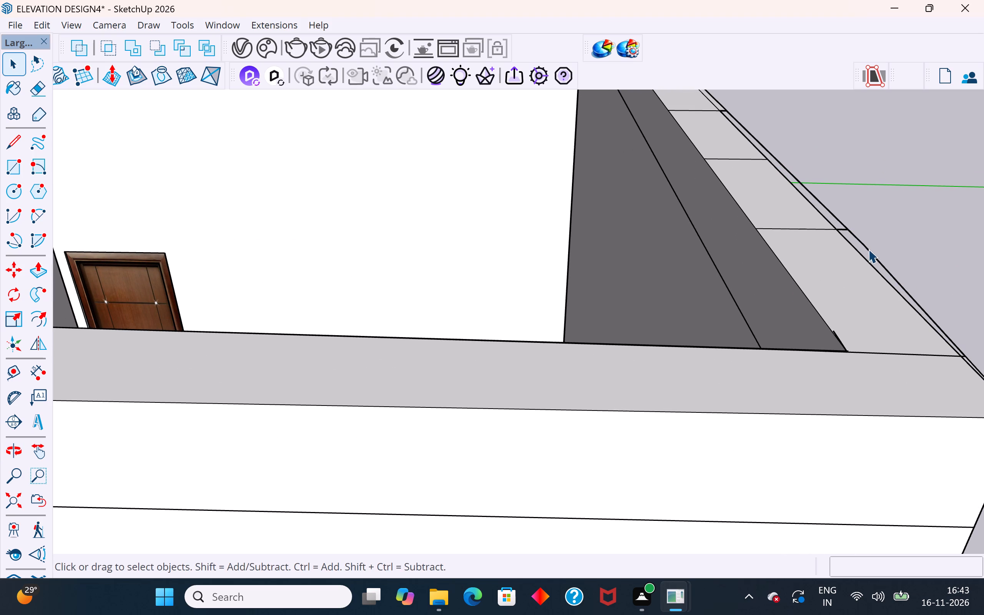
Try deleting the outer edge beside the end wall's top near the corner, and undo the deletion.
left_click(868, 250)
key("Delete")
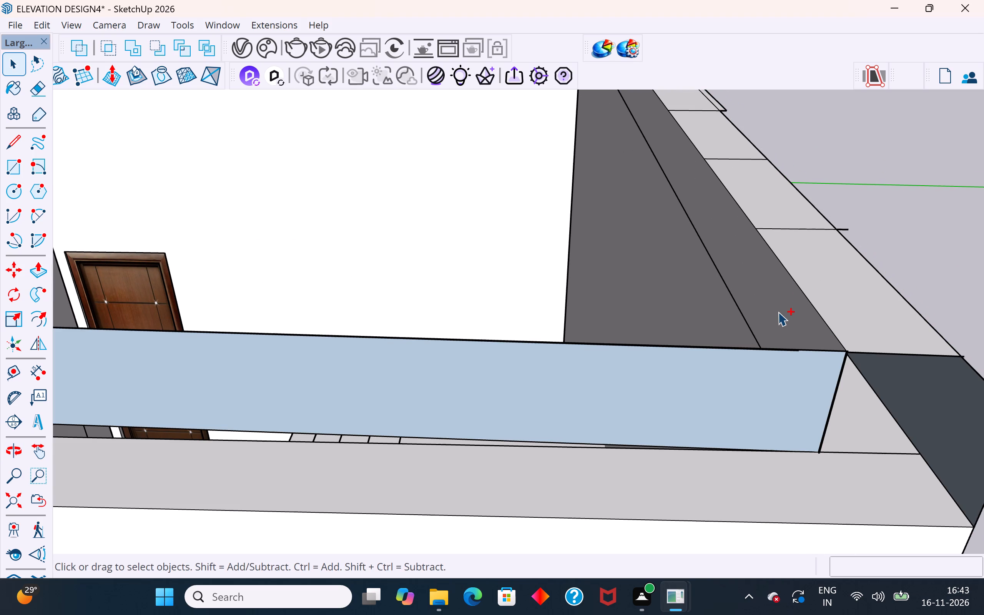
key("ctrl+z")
Inside the slab object, delete the two consecutive edge segments running just outside the end wall's top.
scroll(826, 274, "up", 2)
middle_click_drag(862, 269, 796, 292)
scroll(886, 299, "down", 4)
scroll(913, 302, "up", 4)
scroll(879, 311, "down", 4)
left_click(674, 345)
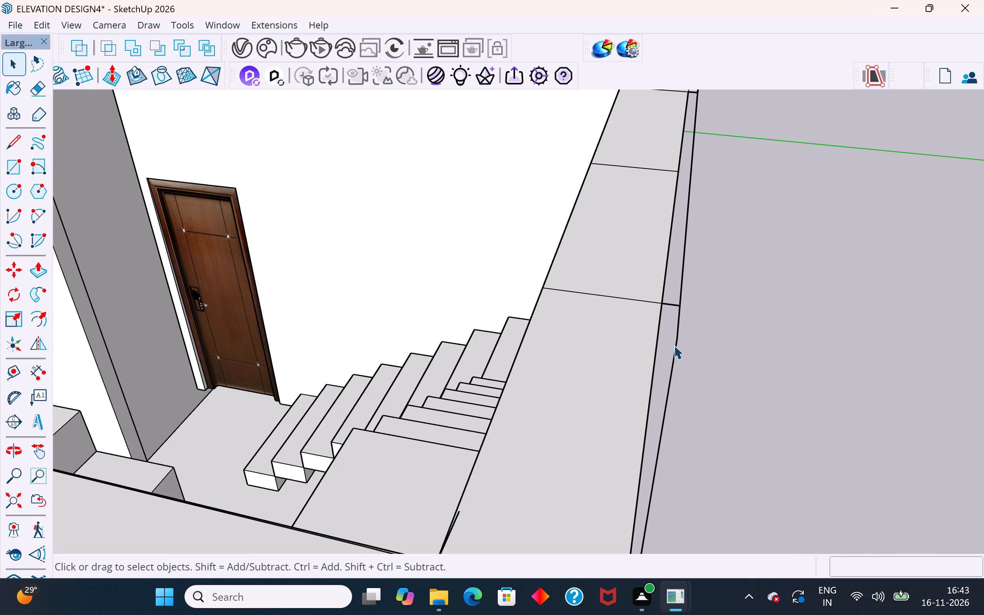
left_click_drag(667, 343, 657, 339)
double_click(676, 344)
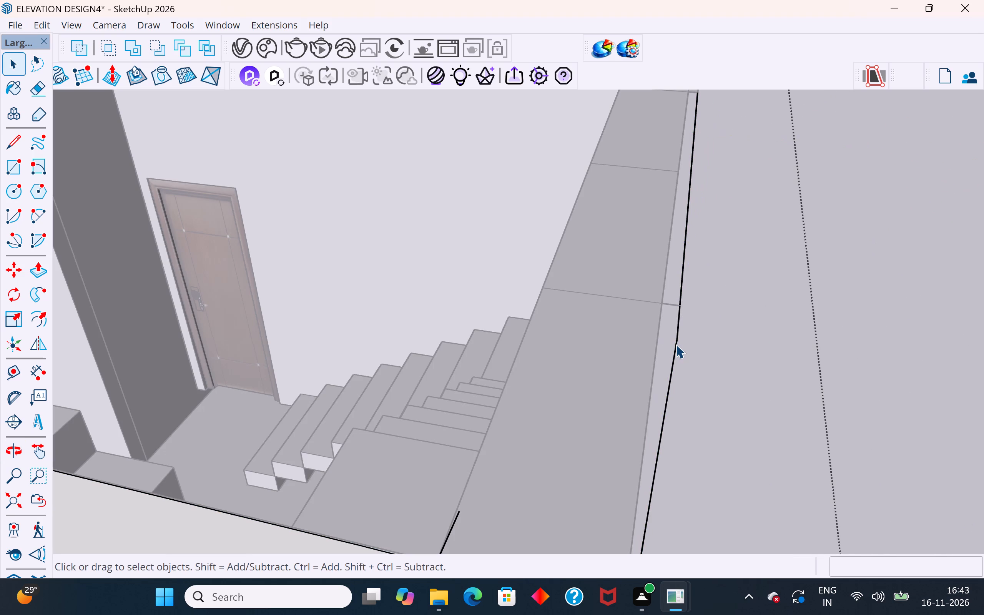
left_click(676, 355)
key("Delete")
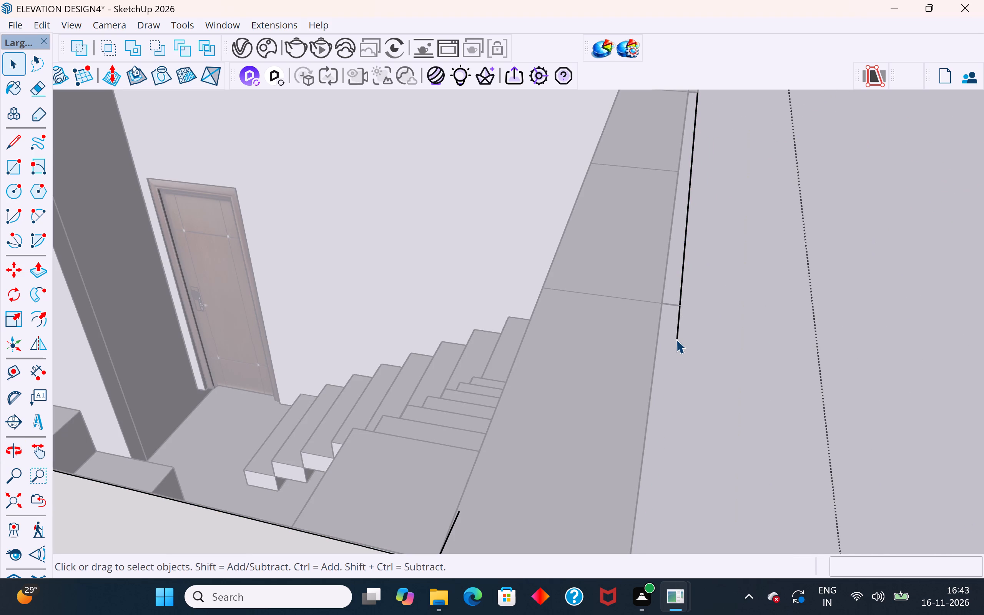
left_click(676, 339)
key("Delete")
left_click(675, 306)
left_click(787, 313)
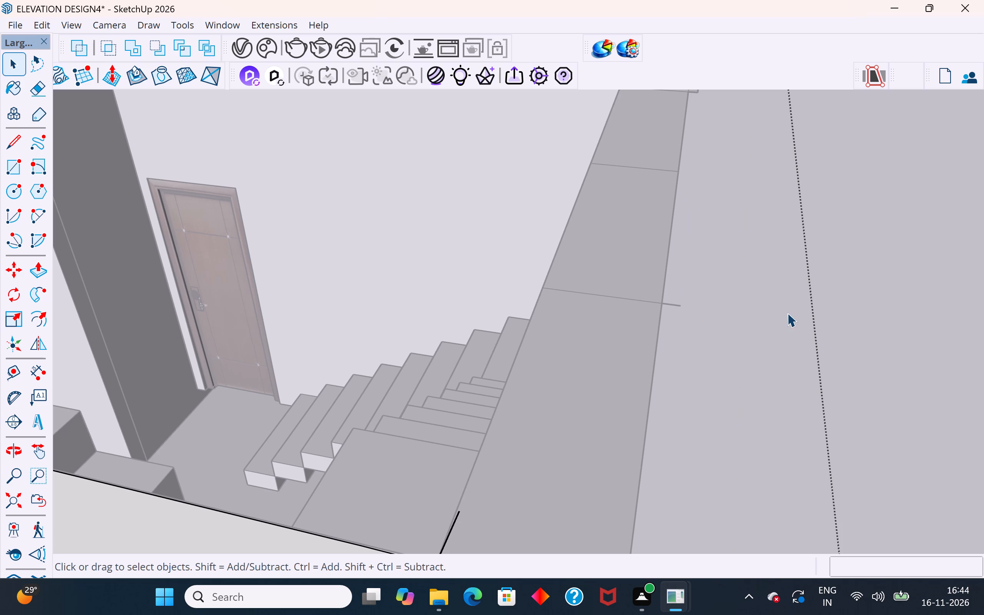
scroll(680, 356, "down", 3)
left_click(798, 342)
Delete the short cross edge that sticks out past the outer side of the end wall's top nearest the corner.
scroll(645, 338, "up", 3)
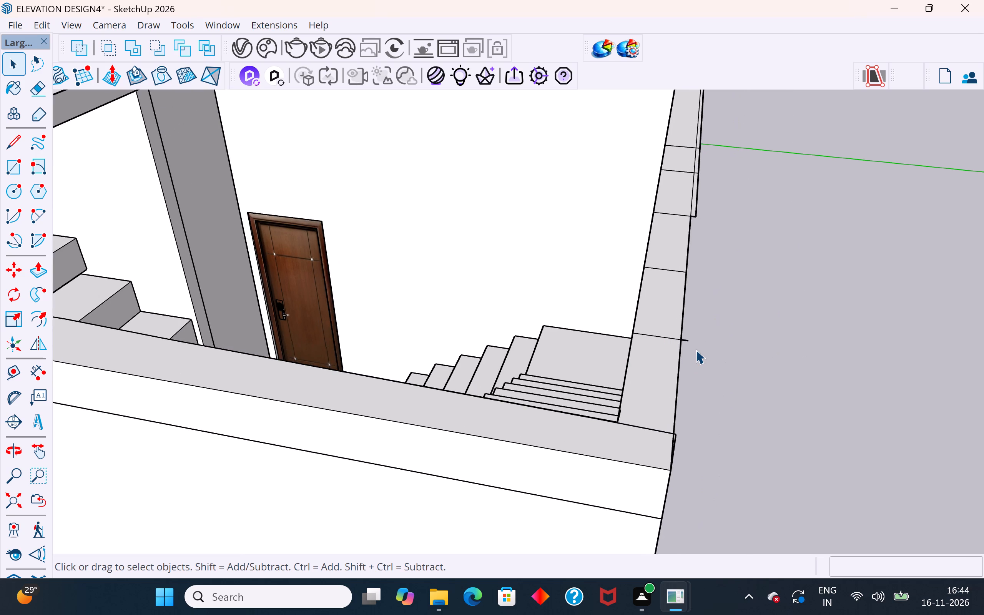
scroll(696, 350, "up", 2)
scroll(692, 337, "down", 2)
scroll(639, 289, "down", 3)
middle_click_drag(630, 313, 733, 303)
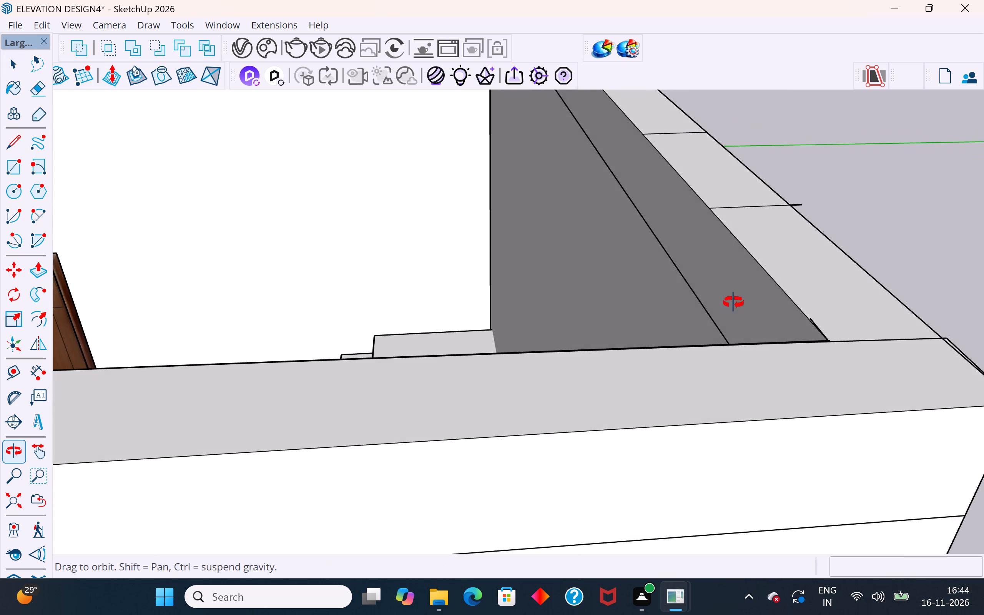
middle_click_drag(733, 303, 708, 309)
scroll(733, 246, "up", 2)
scroll(769, 225, "up", 3)
scroll(769, 225, "down", 3)
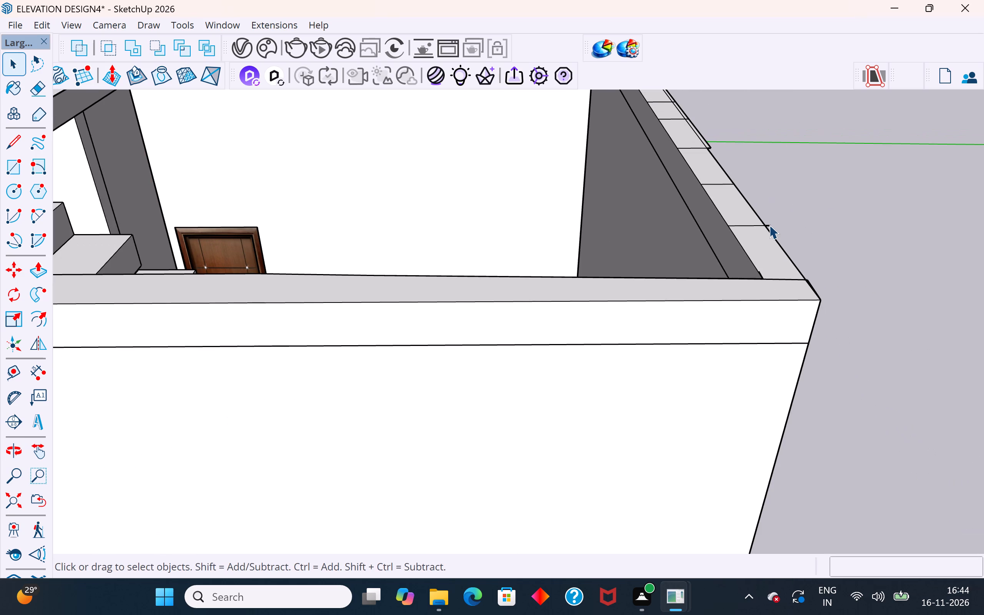
left_click(769, 225)
key("Delete")
Inside the slab object, draw an edge about 4 11/16" long from the wall tops' outer crossing point to the front corner.
scroll(802, 283, "up", 4)
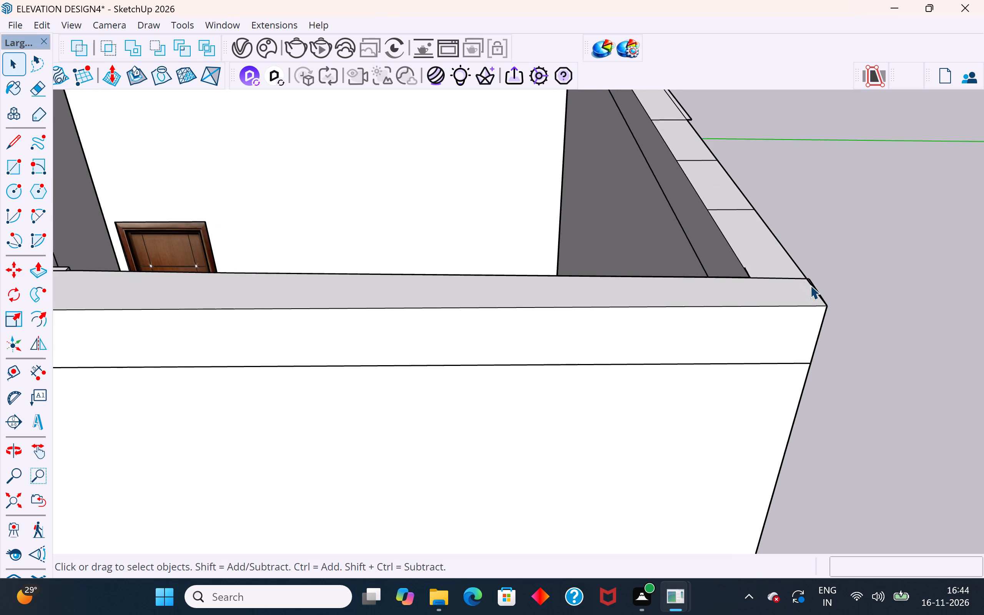
scroll(810, 285, "up", 12)
middle_click_drag(812, 285, 766, 300)
scroll(828, 314, "up", 4)
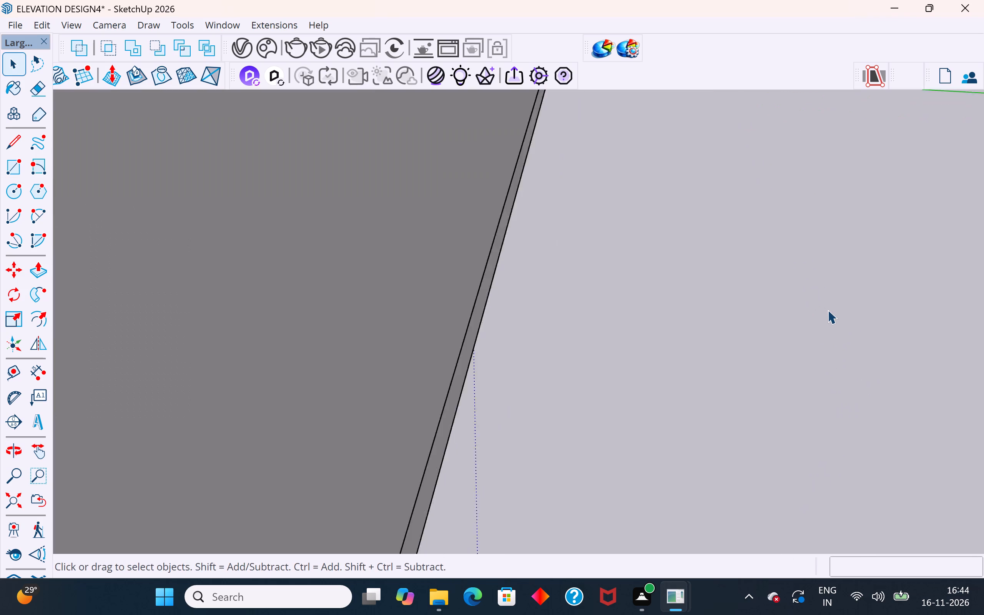
scroll(828, 310, "down", 5)
scroll(828, 310, "up", 4)
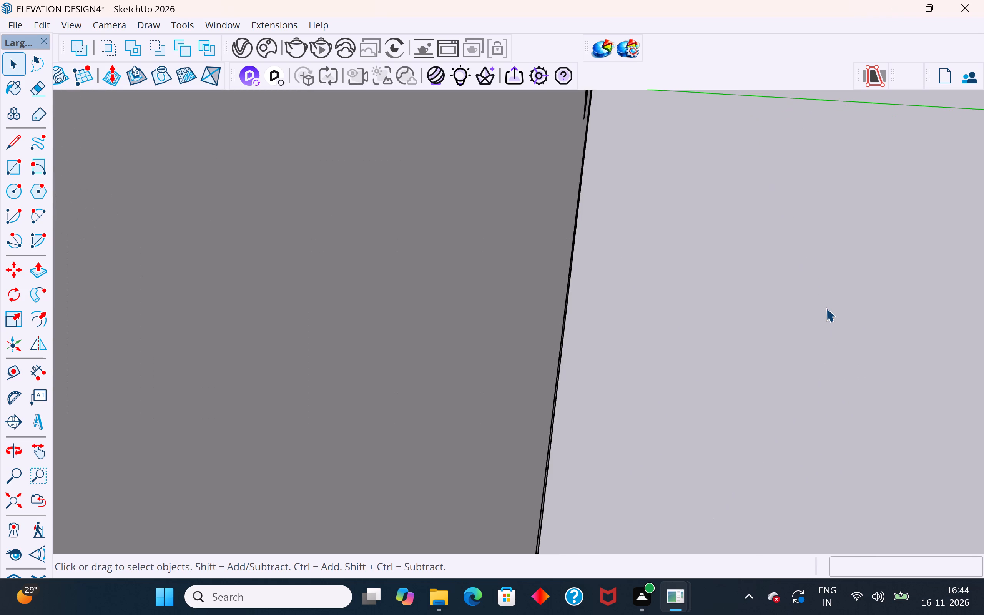
scroll(826, 308, "down", 2)
scroll(826, 308, "up", 9)
scroll(826, 308, "down", 2)
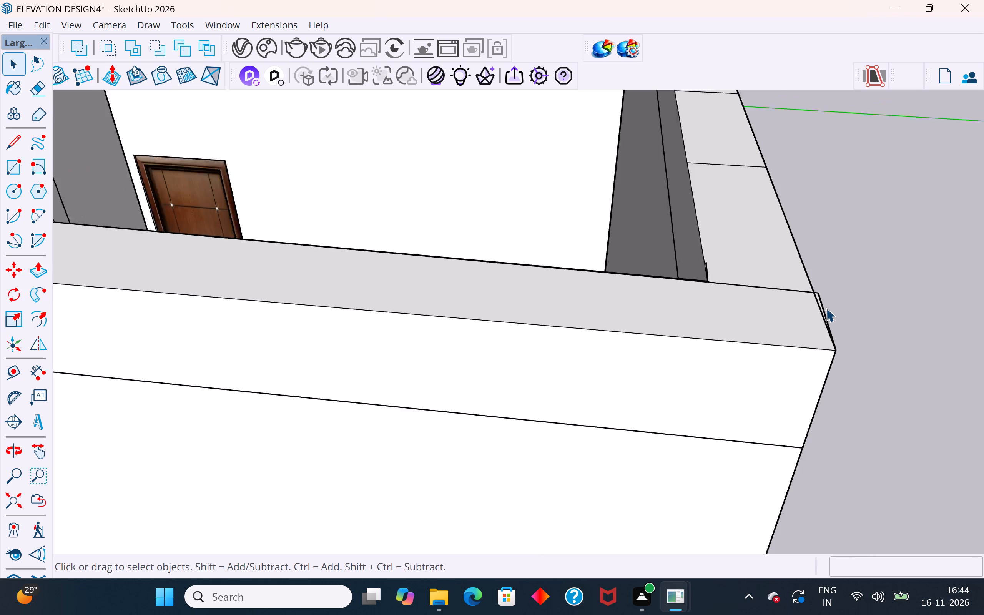
scroll(826, 308, "up", 1)
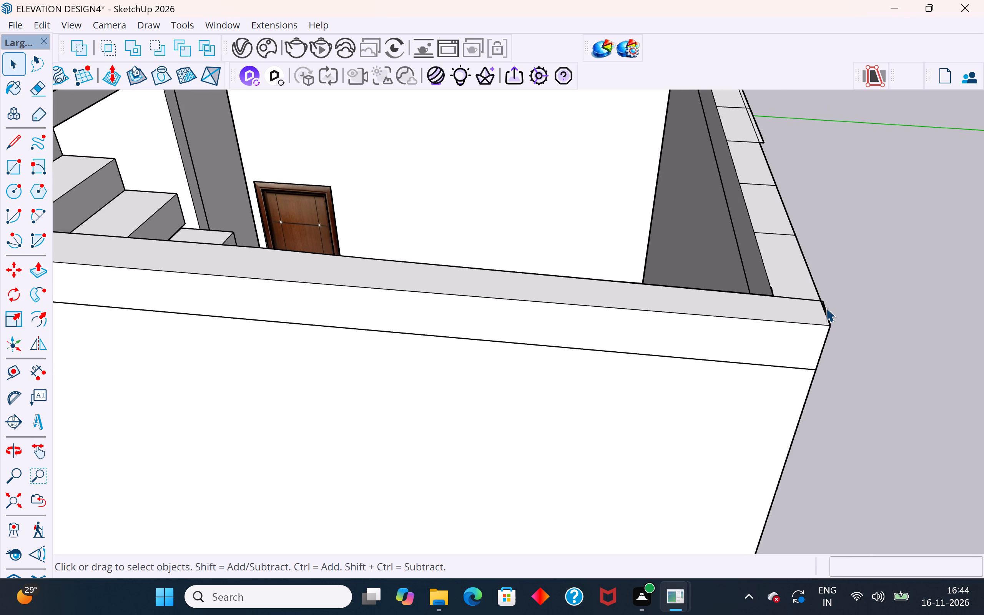
scroll(823, 307, "up", 8)
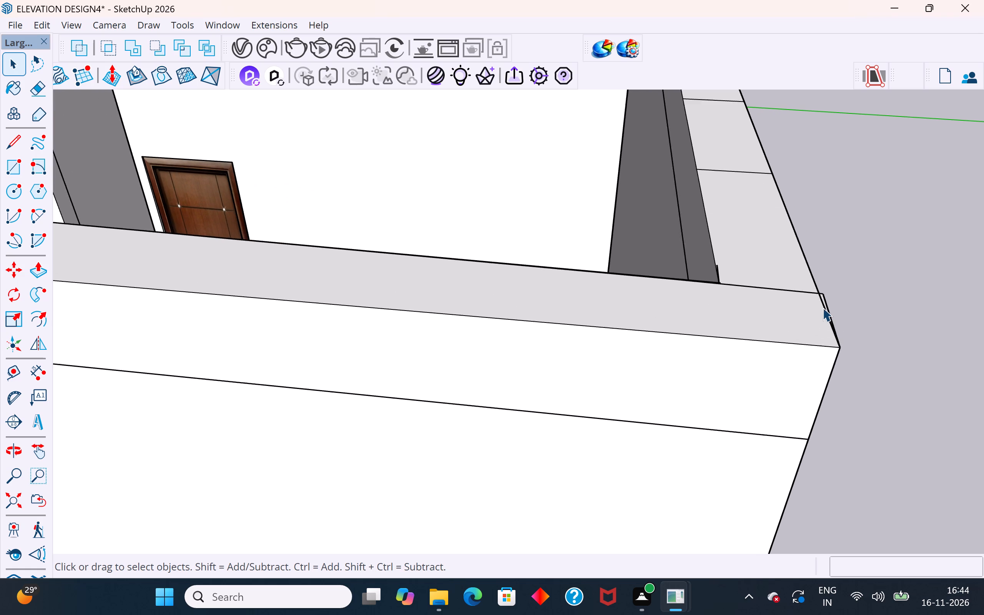
scroll(823, 307, "up", 15)
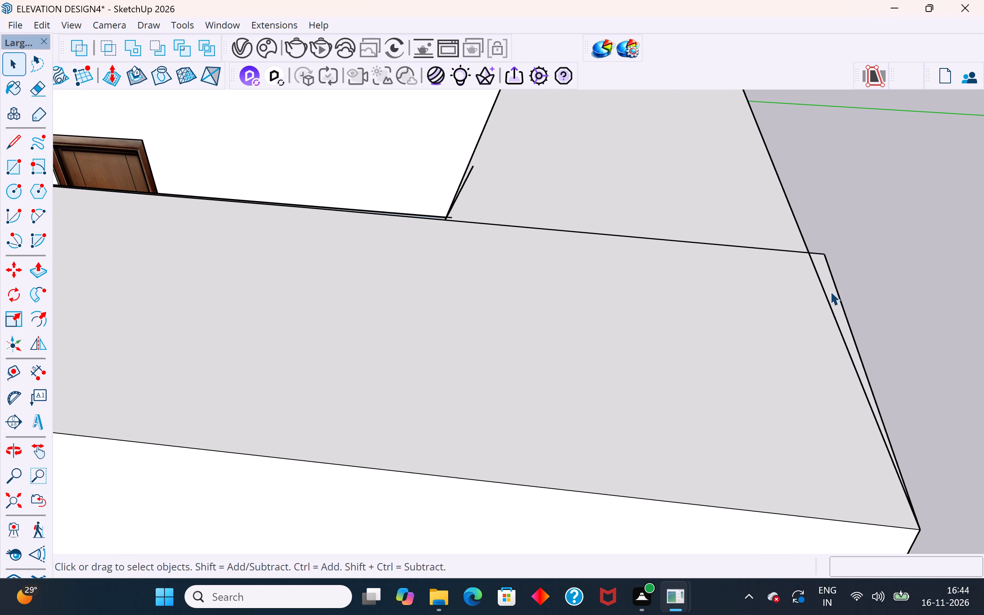
double_click(831, 289)
double_click(833, 285)
left_click(831, 273)
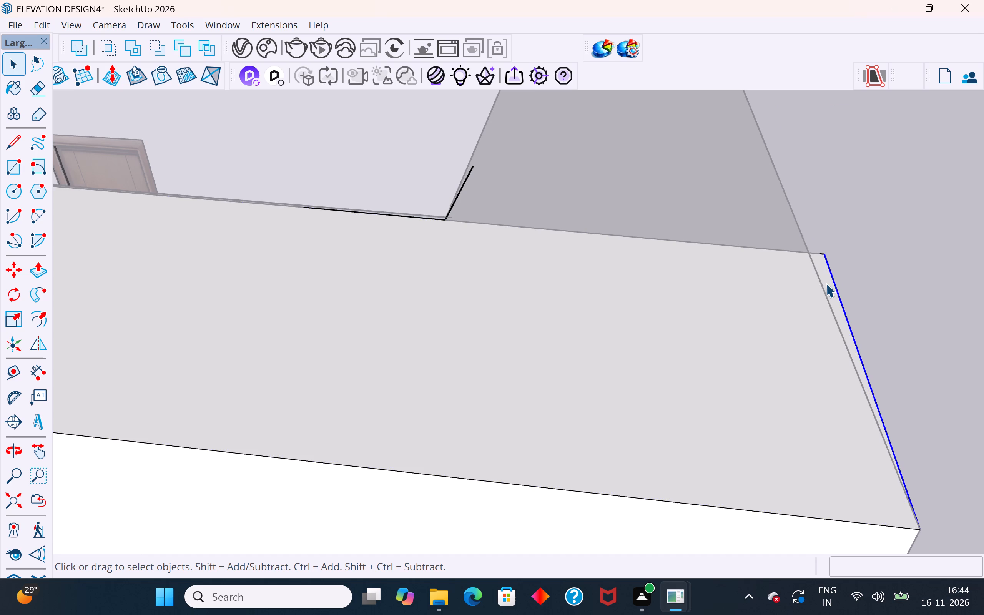
left_click(826, 283)
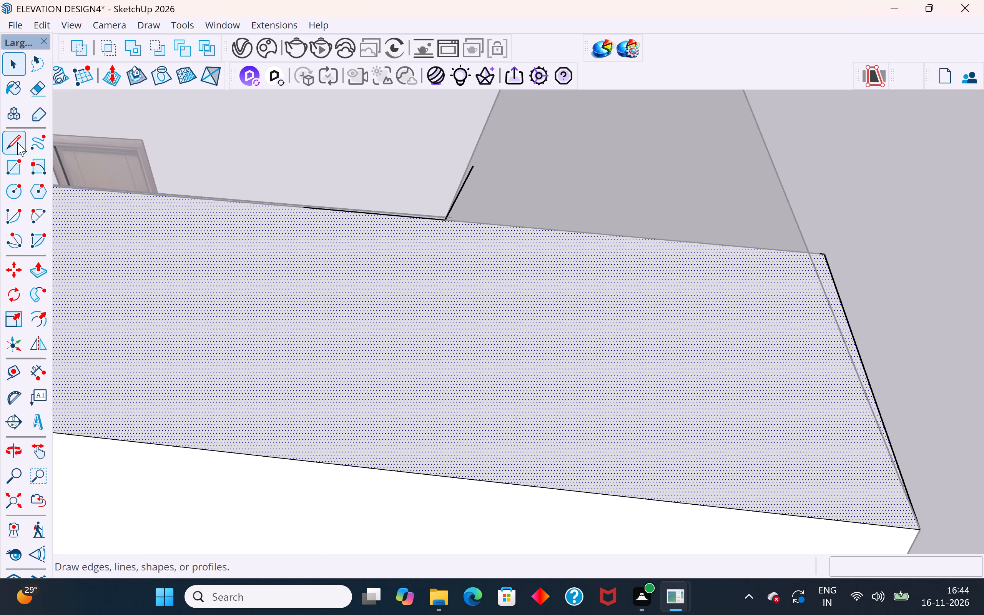
left_click(17, 141)
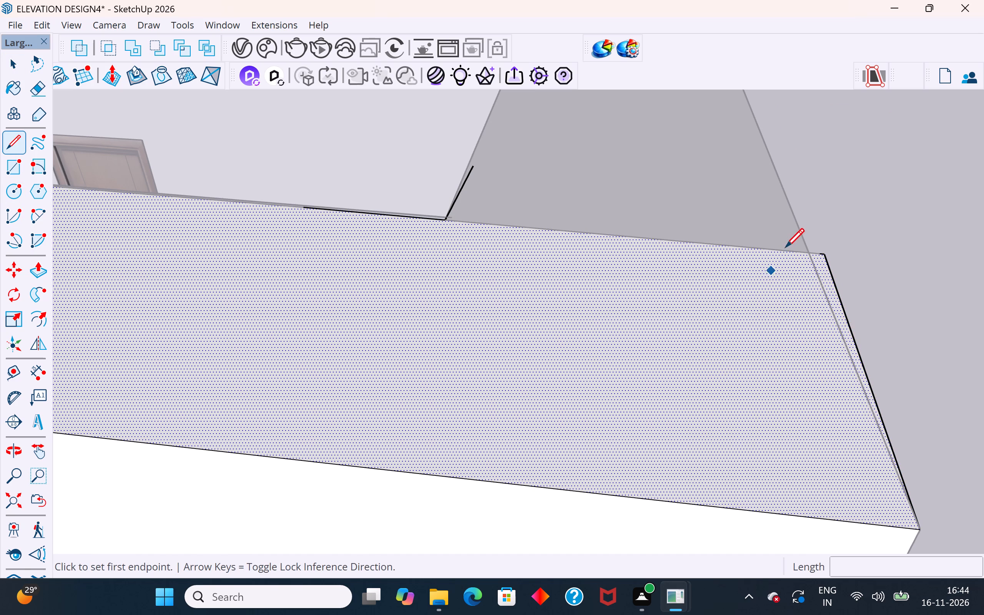
left_click(811, 254)
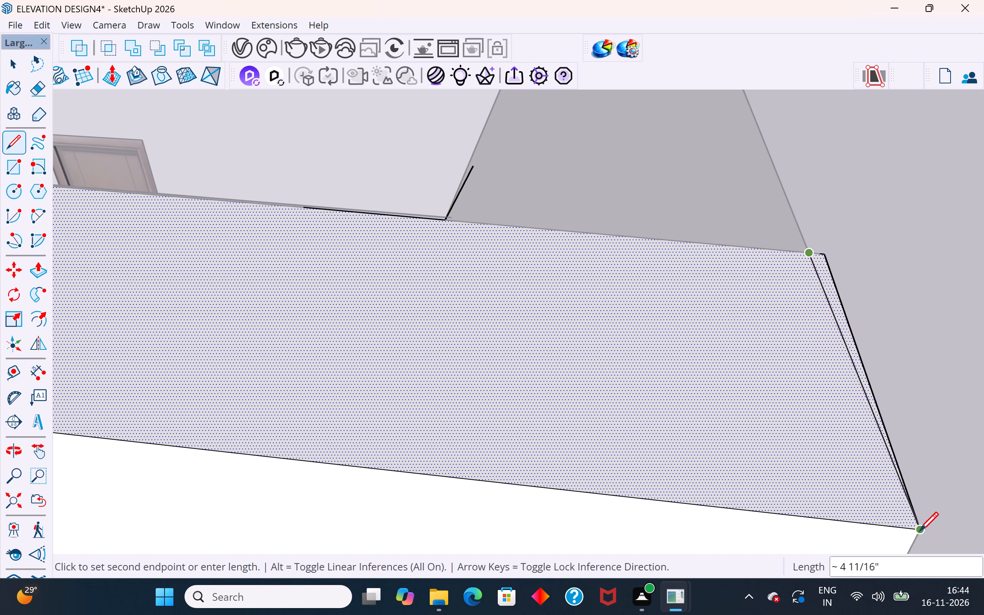
left_click(919, 533)
Delete the sliver face outside the new edge, its outer edge and the leftover short edge at the crossing point.
left_click(12, 69)
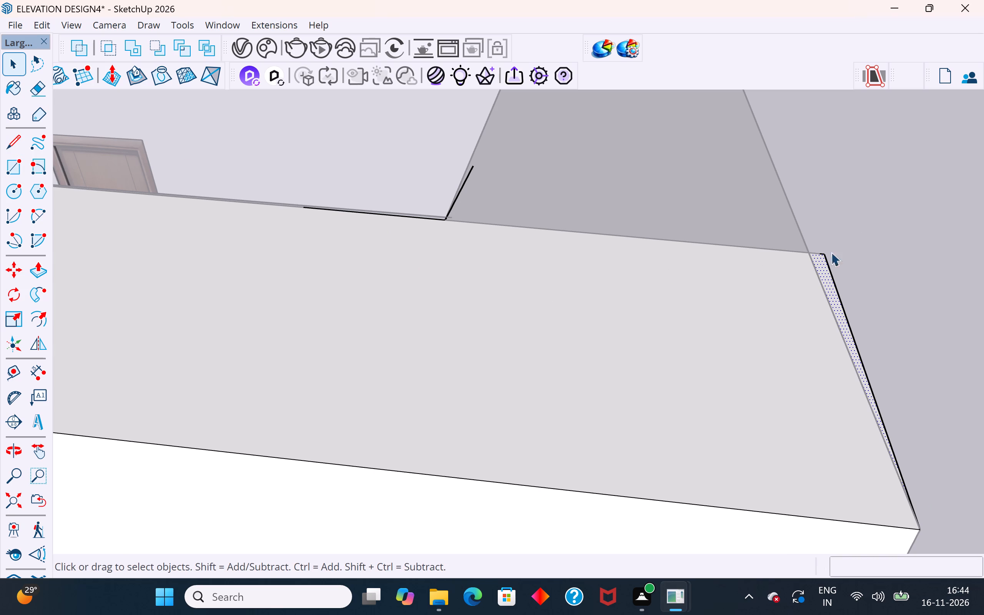
left_click(860, 234)
left_click(826, 275)
key("Delete")
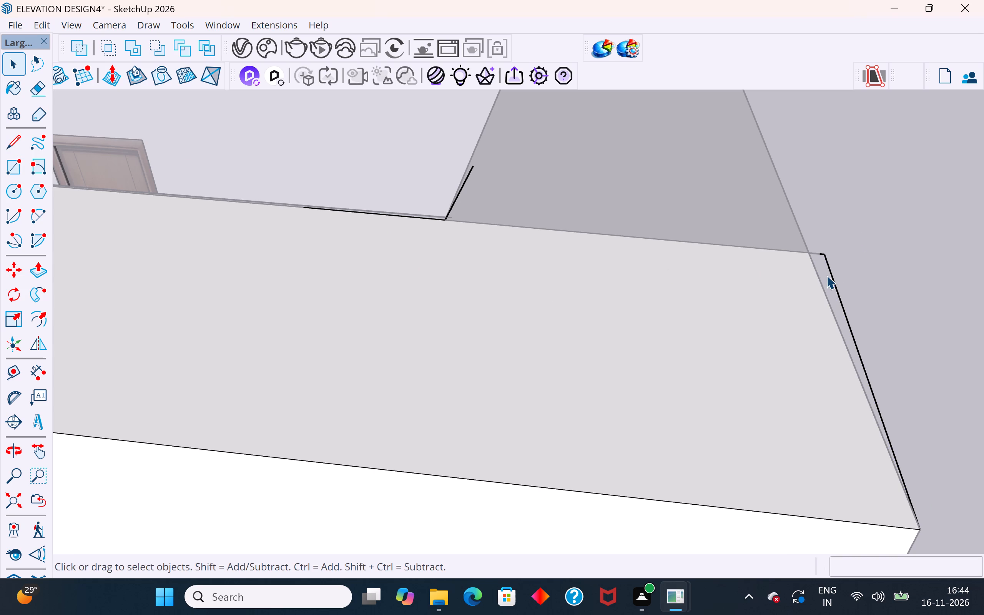
left_click(834, 274)
key("Delete")
left_click(820, 252)
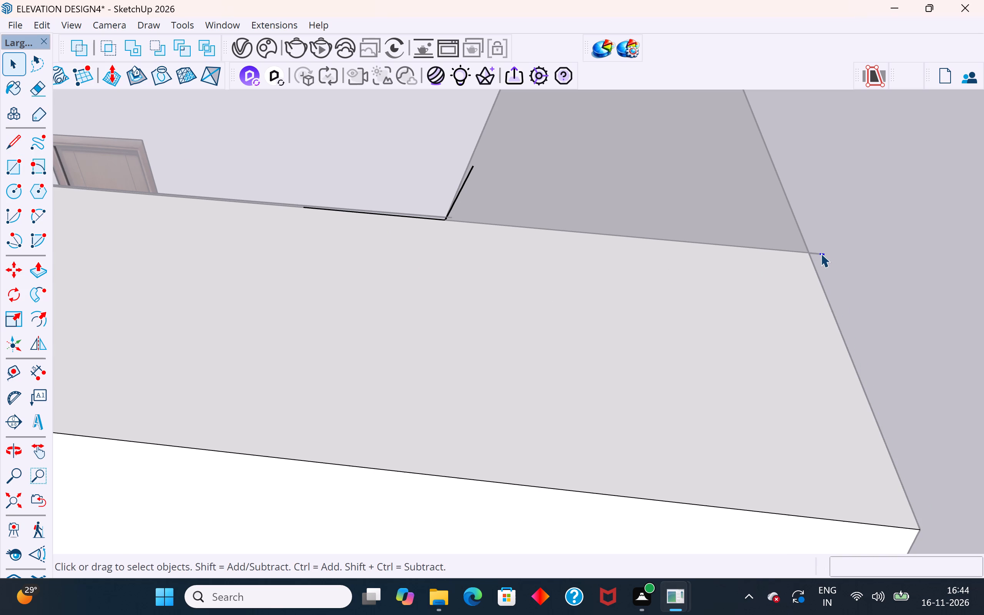
key("Delete")
left_click(868, 266)
scroll(926, 311, "down", 4)
left_click(959, 312)
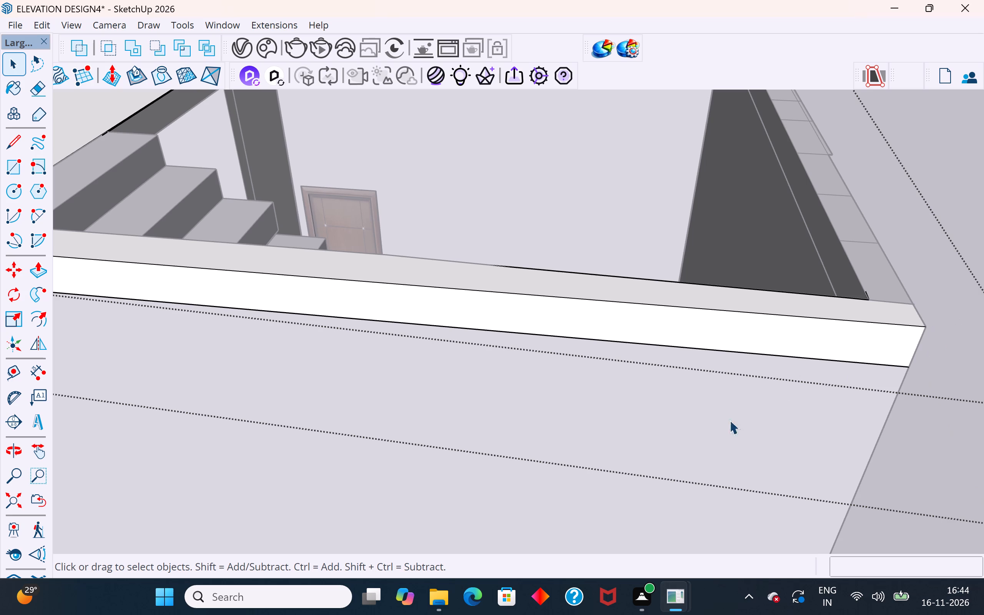
left_click(956, 462)
left_click(856, 411)
scroll(517, 364, "down", 6)
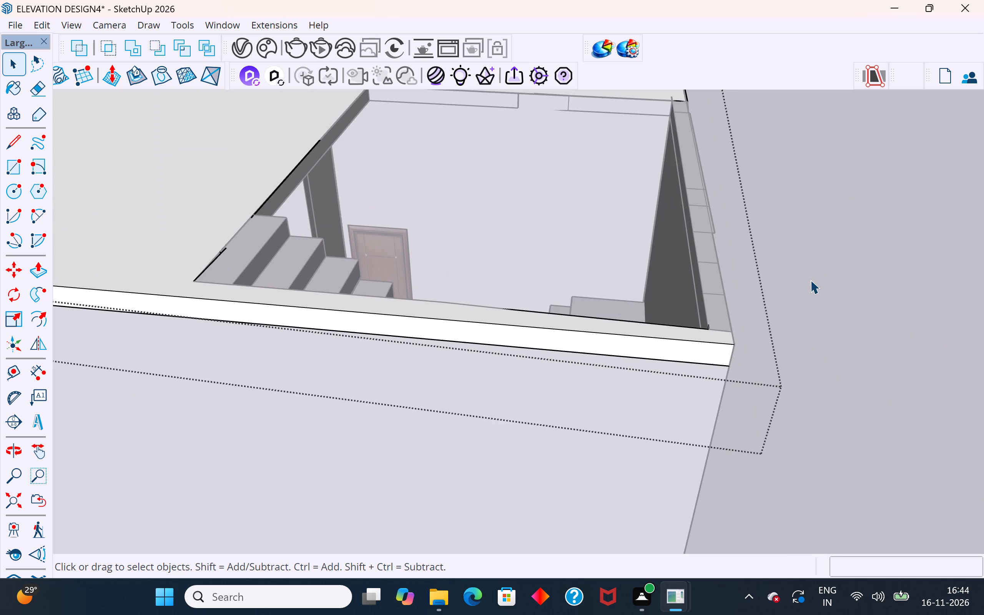
left_click(813, 278)
Inside the slab object, delete the short stray edge beside the end wall's inner top edge at the stairwell corner.
scroll(686, 319, "up", 5)
scroll(806, 344, "up", 4)
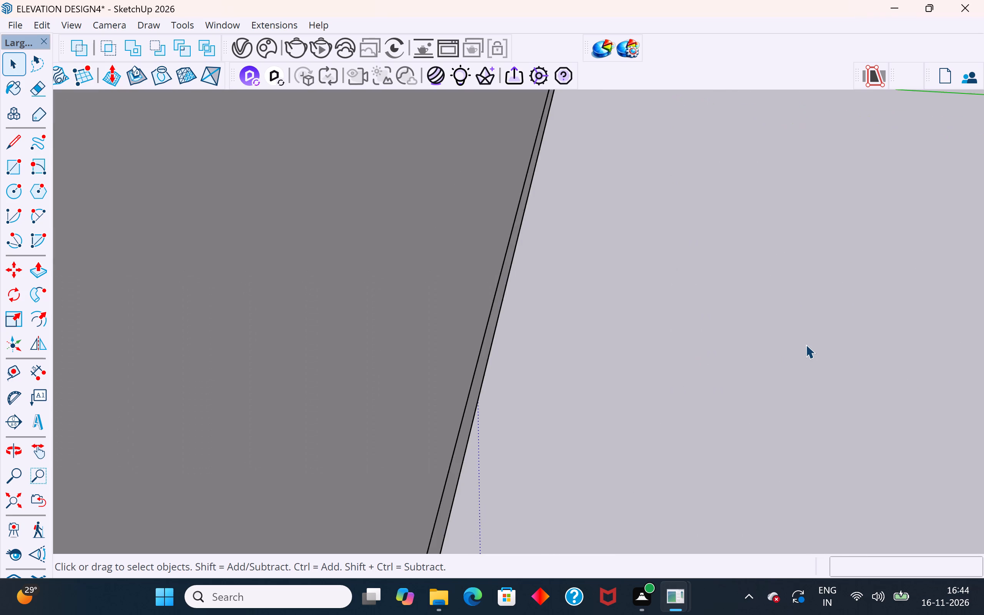
scroll(806, 344, "down", 3)
middle_click_drag(630, 358, 677, 339)
scroll(677, 339, "up", 1)
scroll(677, 336, "down", 1)
middle_click_drag(597, 309, 670, 292)
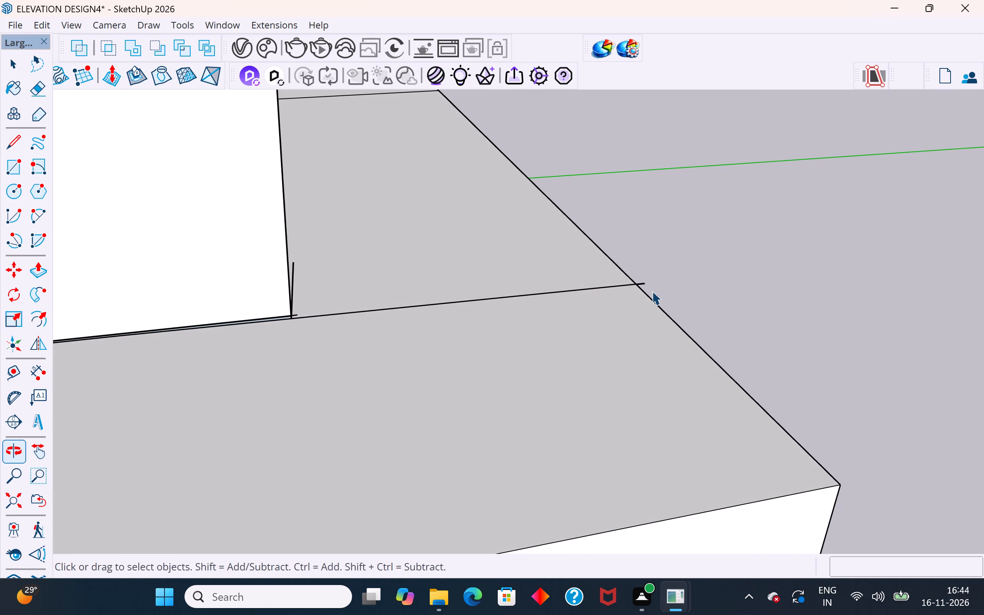
scroll(652, 291, "up", 1)
scroll(652, 291, "down", 1)
middle_click_drag(605, 292, 673, 296)
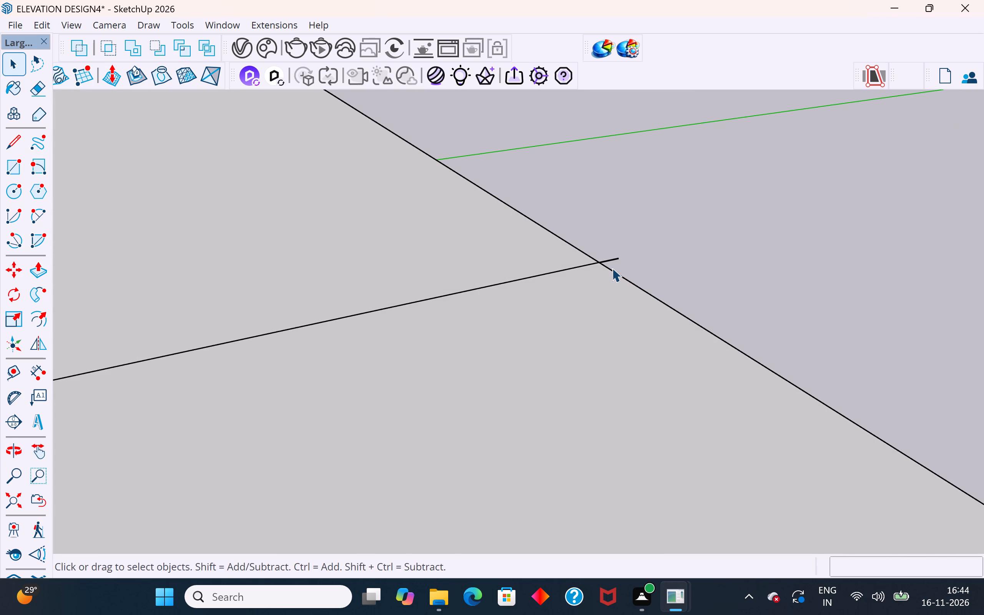
scroll(612, 268, "up", 5)
scroll(612, 268, "down", 3)
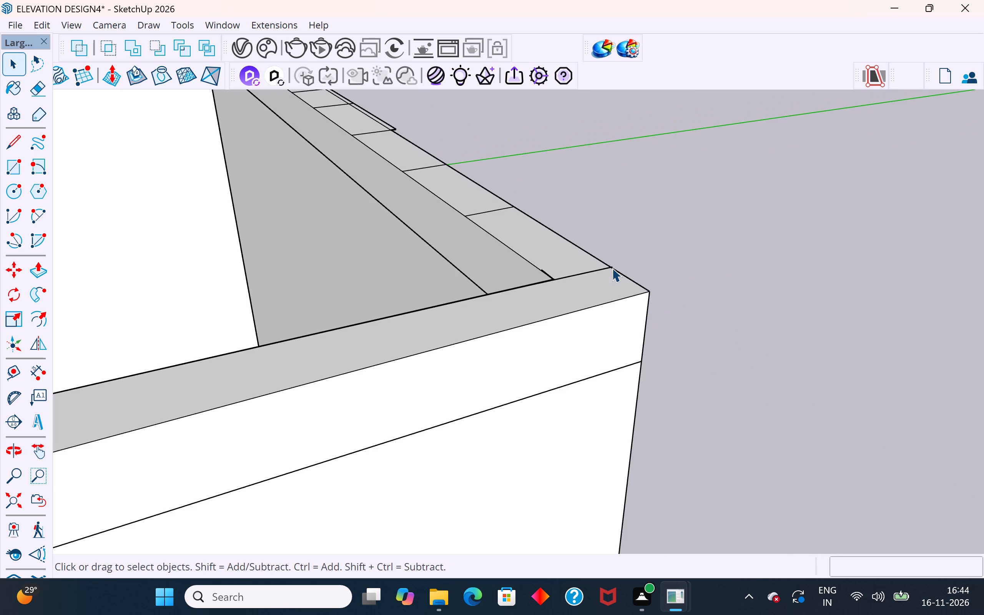
scroll(612, 279, "up", 5)
scroll(619, 262, "down", 1)
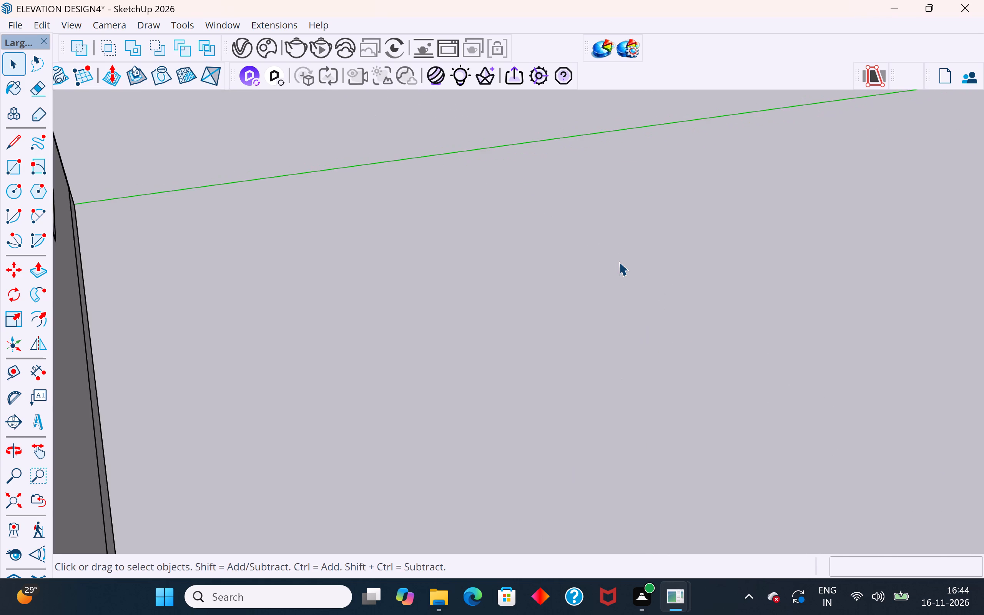
scroll(619, 262, "down", 1)
middle_click_drag(460, 289, 576, 289)
scroll(490, 283, "up", 1)
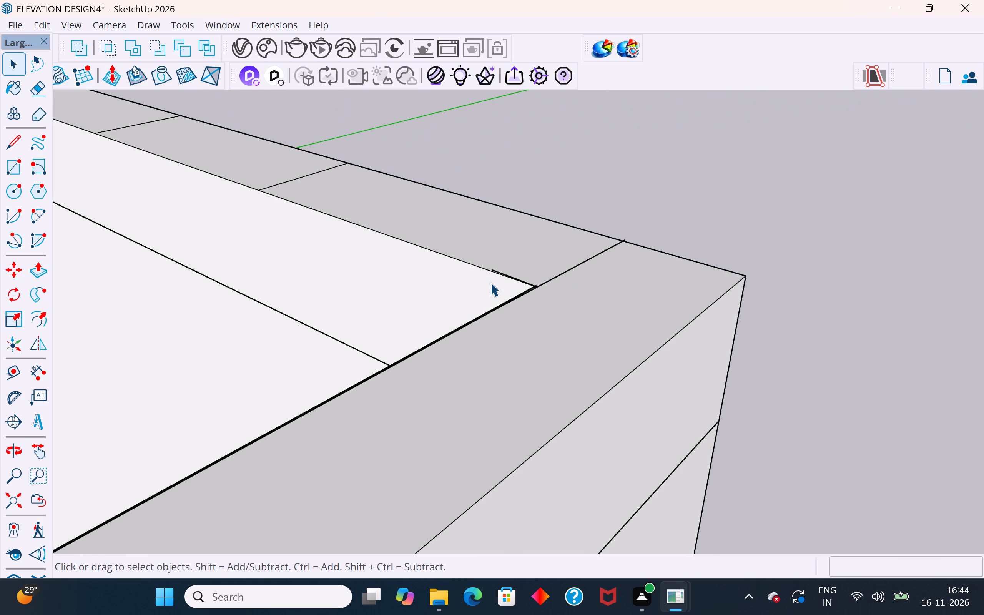
scroll(490, 283, "up", 7)
scroll(547, 294, "up", 1)
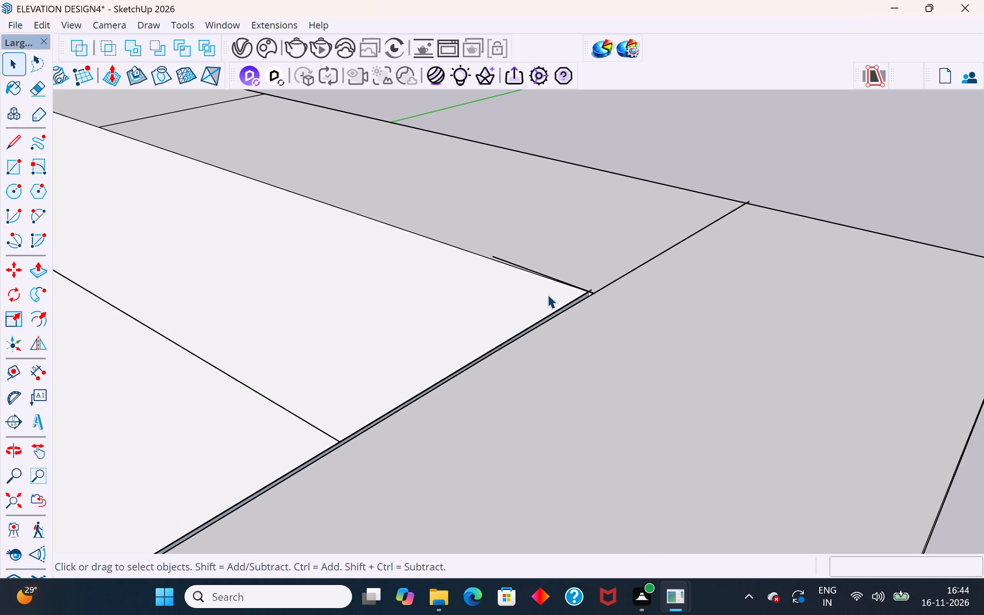
scroll(495, 259, "up", 7)
left_click(497, 250)
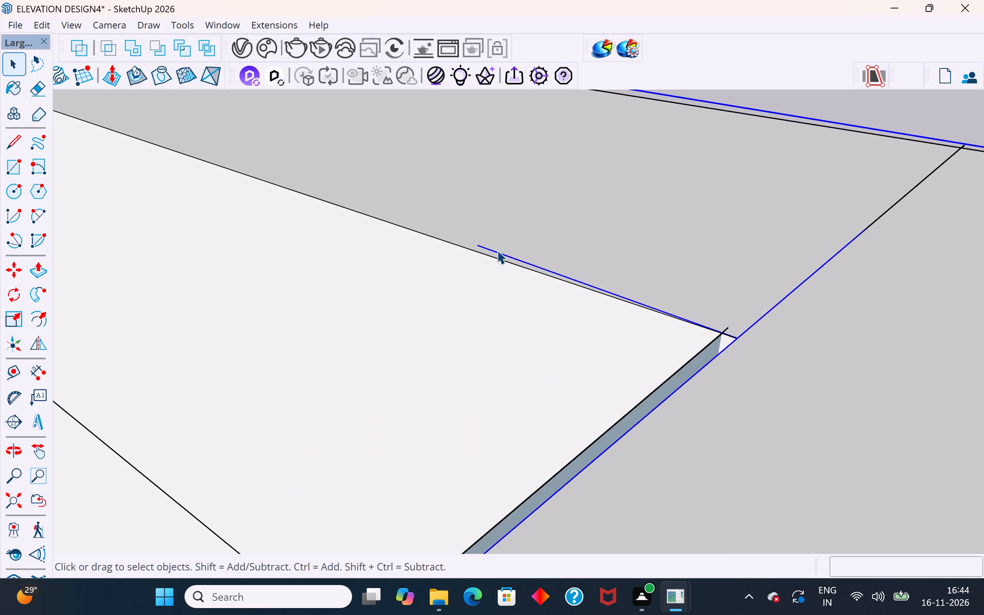
double_click(507, 257)
left_click(517, 258)
key("Delete")
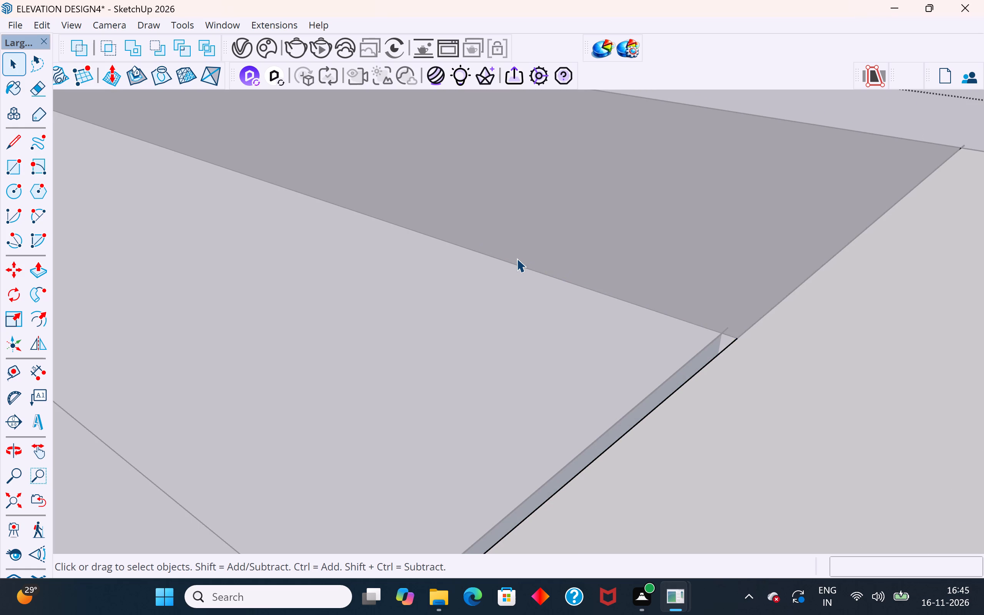
scroll(517, 258, "down", 11)
left_click(745, 208)
middle_click_drag(709, 222, 630, 269)
left_click(778, 223)
scroll(782, 222, "up", 3)
scroll(782, 222, "down", 5)
key("Escape")
left_click(791, 226)
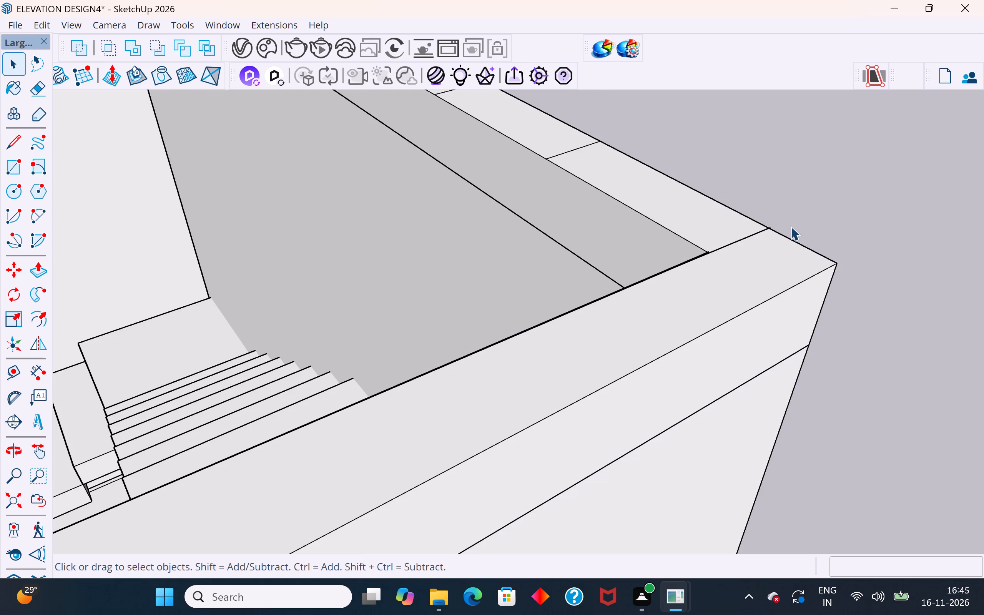
Delete the short edge overhanging the end wall's outer side where the two wall tops meet.
scroll(744, 246, "up", 17)
middle_click_drag(790, 210, 760, 213)
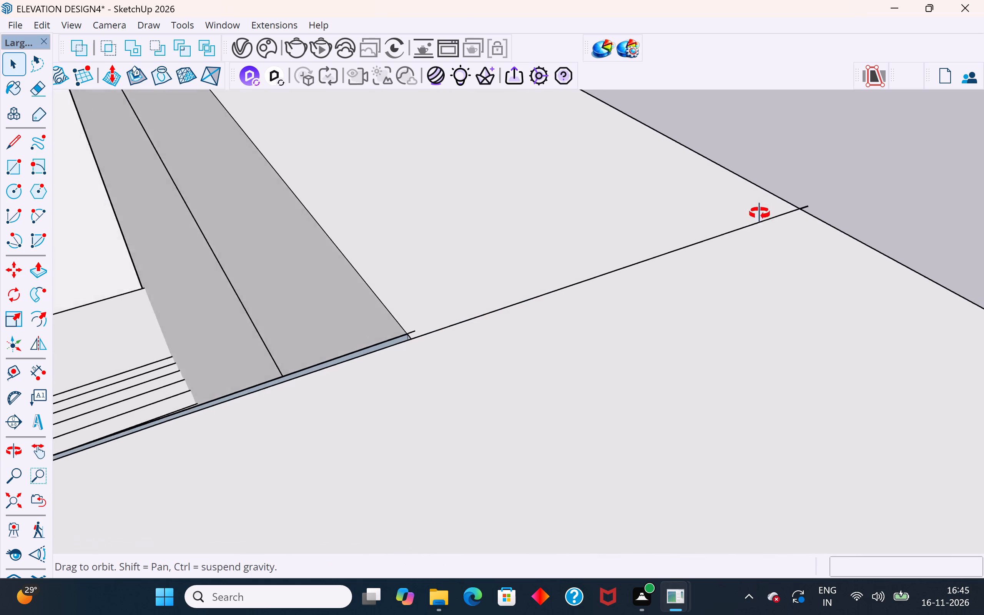
middle_click_drag(760, 213, 733, 261)
scroll(839, 239, "up", 8)
scroll(839, 221, "down", 2)
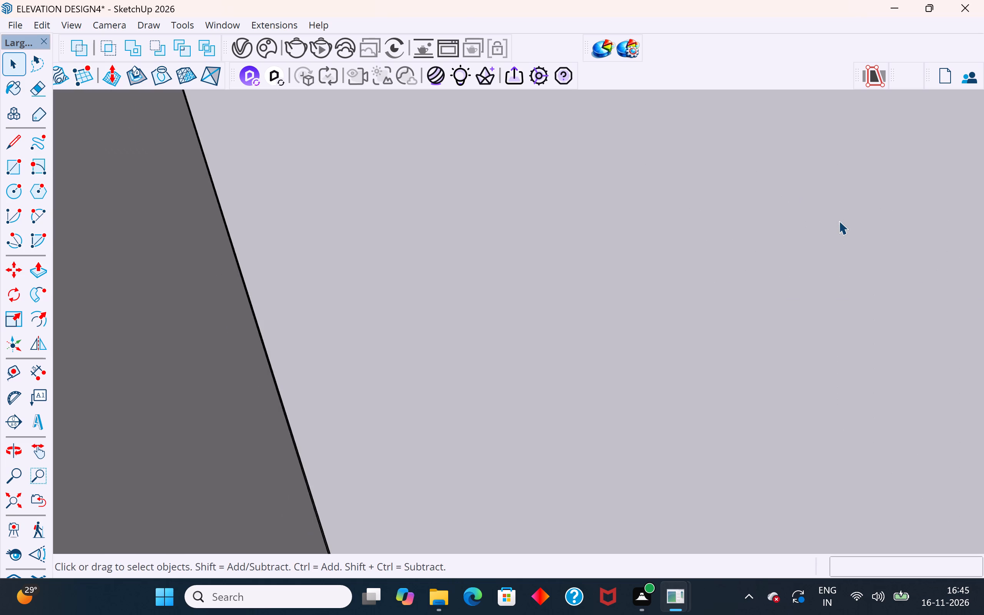
scroll(839, 221, "down", 2)
scroll(839, 221, "up", 16)
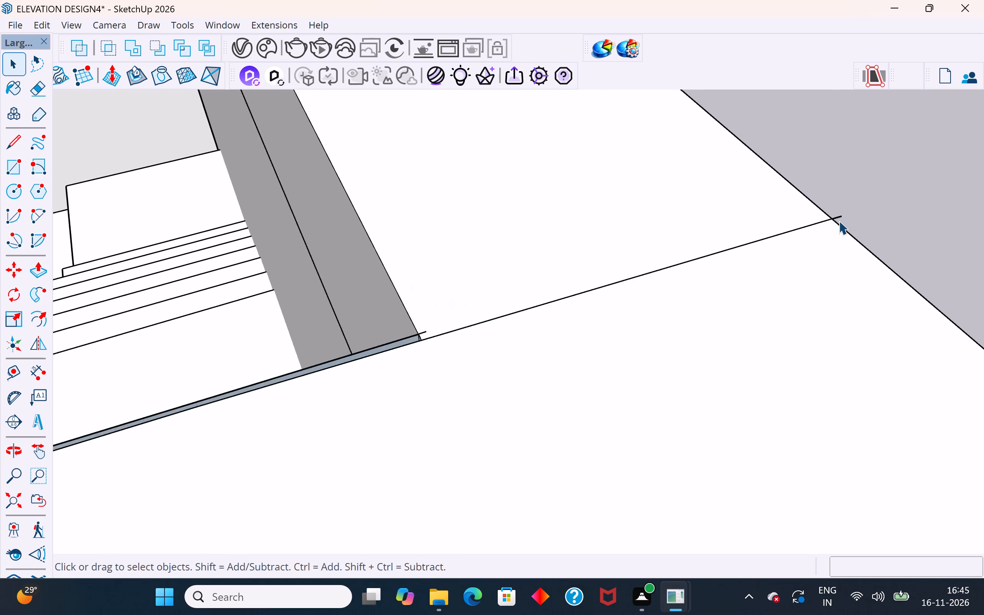
scroll(839, 221, "up", 2)
scroll(839, 221, "down", 2)
left_click(828, 140)
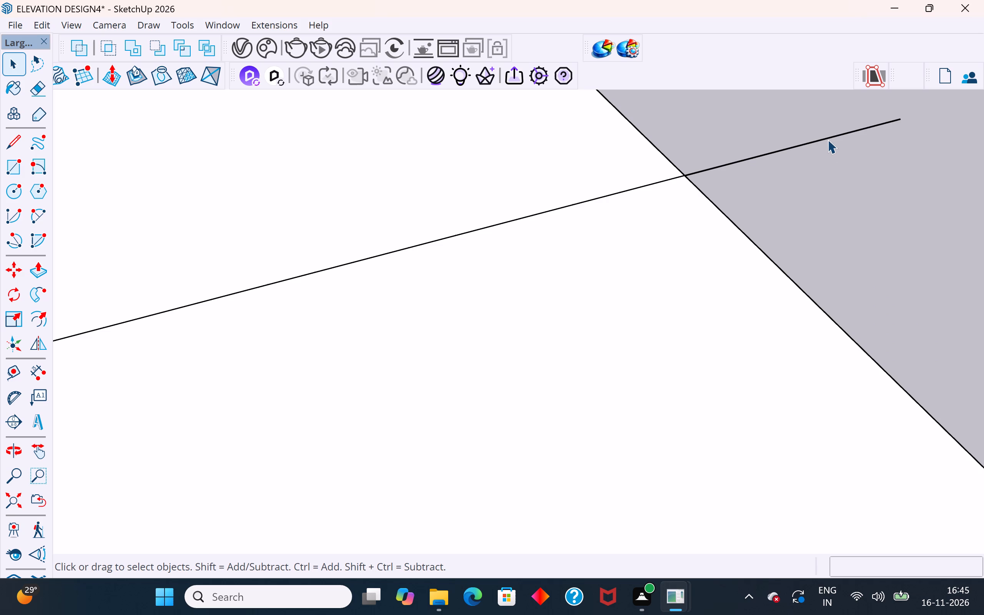
key("Delete")
Inside the slab object, delete the inner slab-edge face beside the stairwell corner on the wall along the upper stair flight.
scroll(787, 200, "down", 10)
middle_click_drag(750, 216, 802, 253)
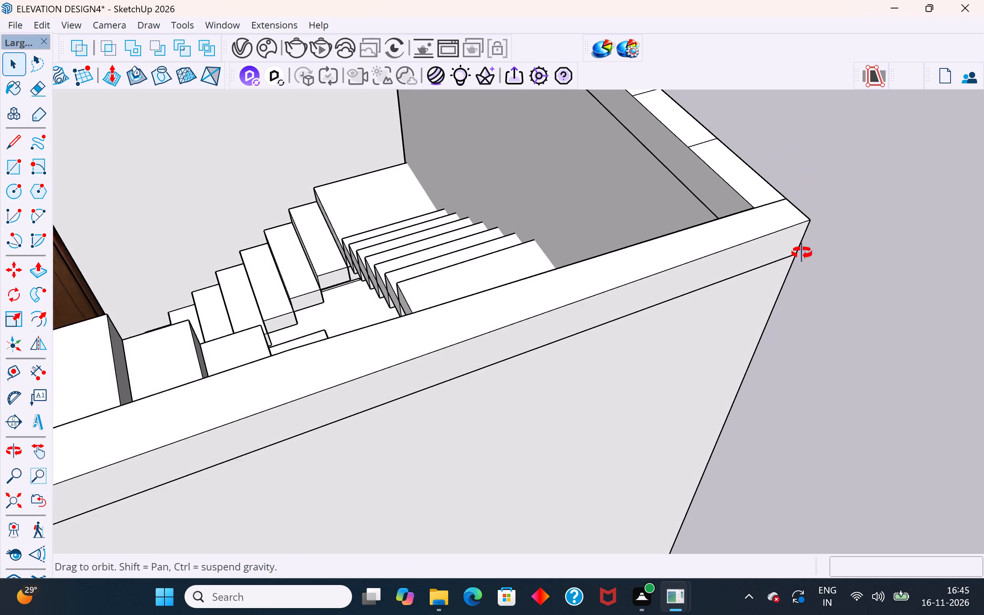
middle_click_drag(802, 253, 898, 257)
scroll(682, 243, "up", 1)
middle_click_drag(706, 253, 812, 226)
scroll(703, 338, "down", 2)
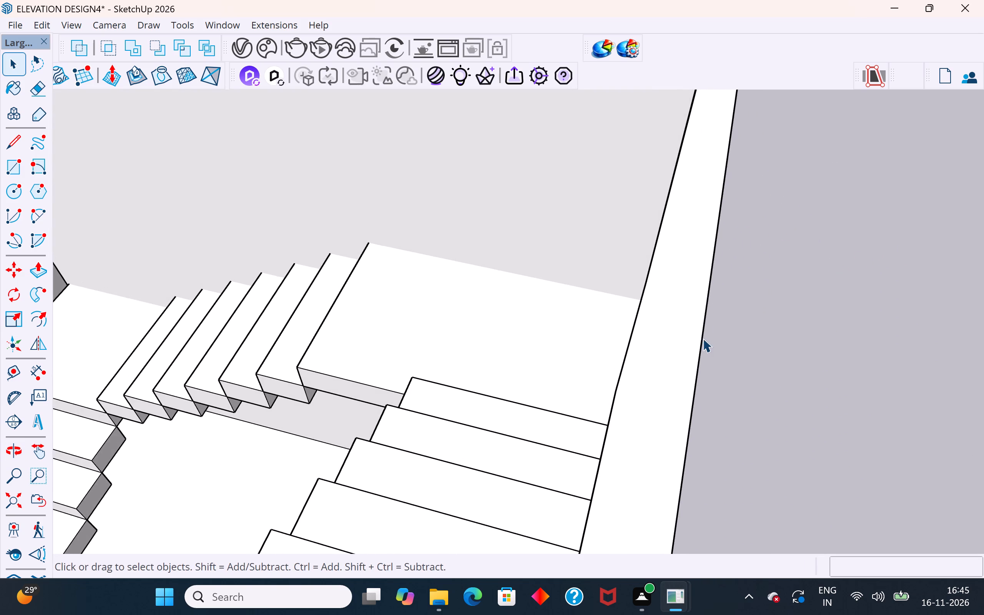
scroll(703, 338, "down", 2)
middle_click_drag(676, 199, 812, 167)
scroll(689, 303, "down", 5)
scroll(672, 125, "up", 7)
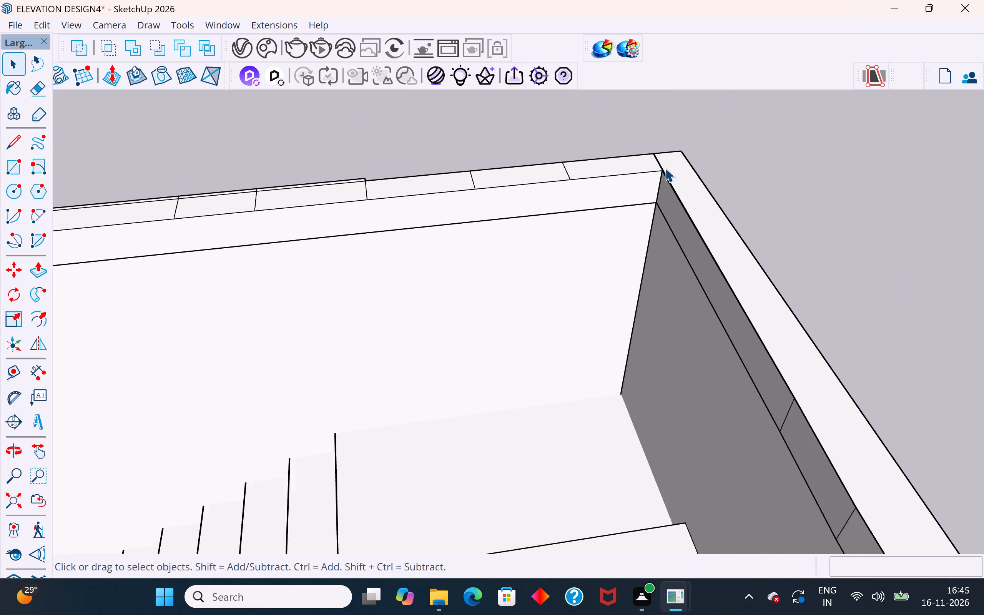
scroll(665, 168, "up", 14)
middle_click_drag(659, 199, 767, 147)
scroll(615, 157, "up", 2)
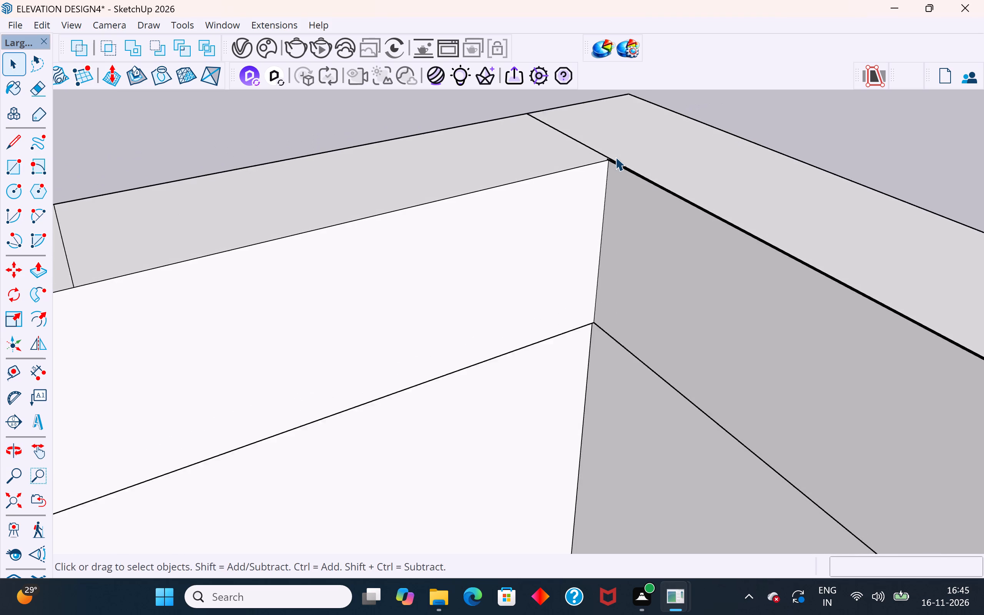
scroll(615, 157, "up", 20)
scroll(615, 157, "up", 1)
middle_click_drag(595, 176, 595, 183)
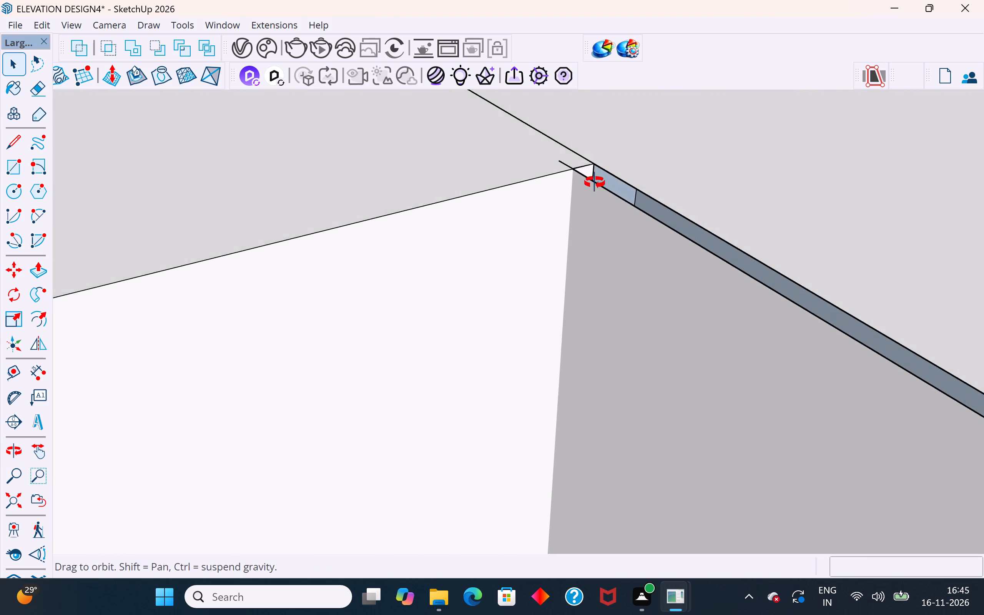
middle_click_drag(595, 183, 577, 319)
scroll(593, 192, "down", 20)
scroll(593, 192, "down", 4)
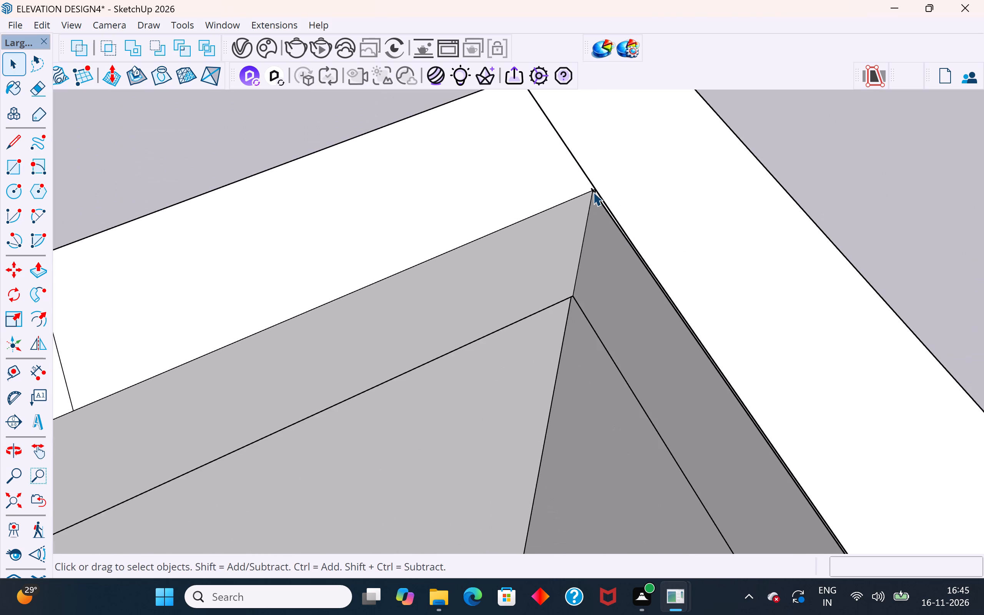
scroll(593, 192, "down", 5)
scroll(622, 219, "down", 8)
left_click(653, 289)
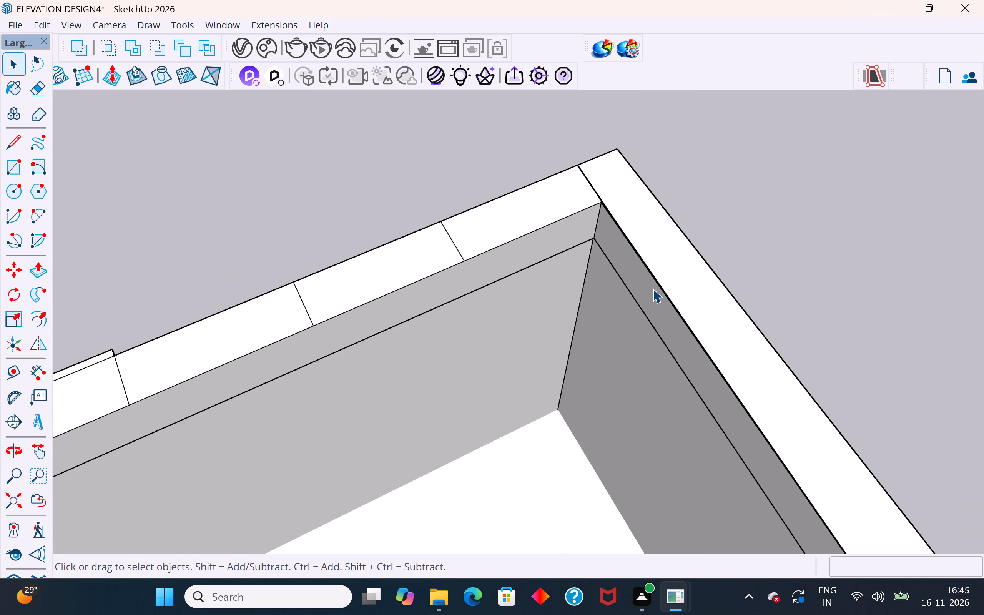
key("Delete")
Delete the stray long edge running just below the slab's inner top edge across the new opening.
middle_click_drag(578, 183, 666, 101)
scroll(577, 174, "up", 3)
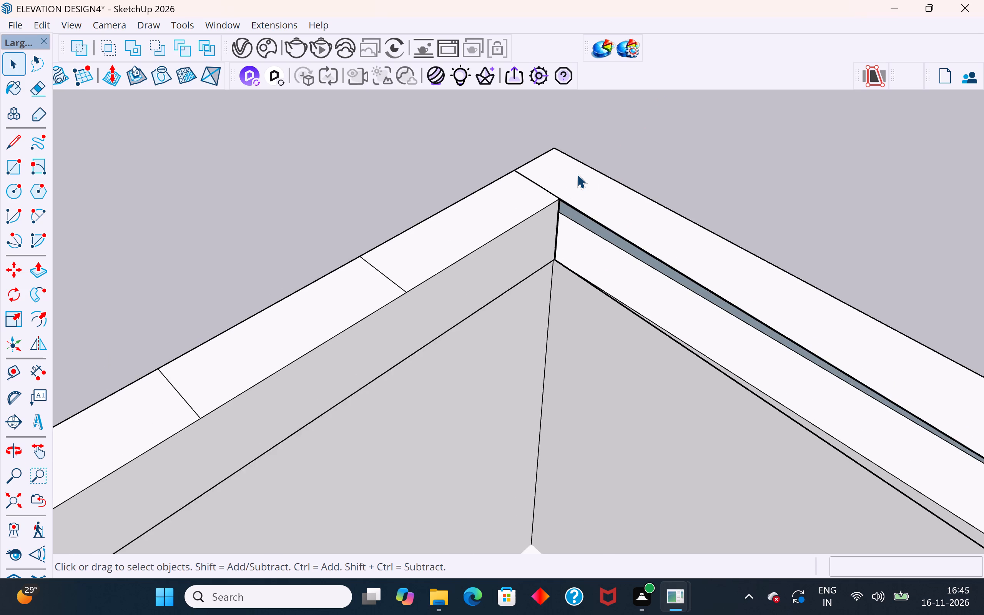
scroll(577, 174, "up", 17)
left_click(557, 205)
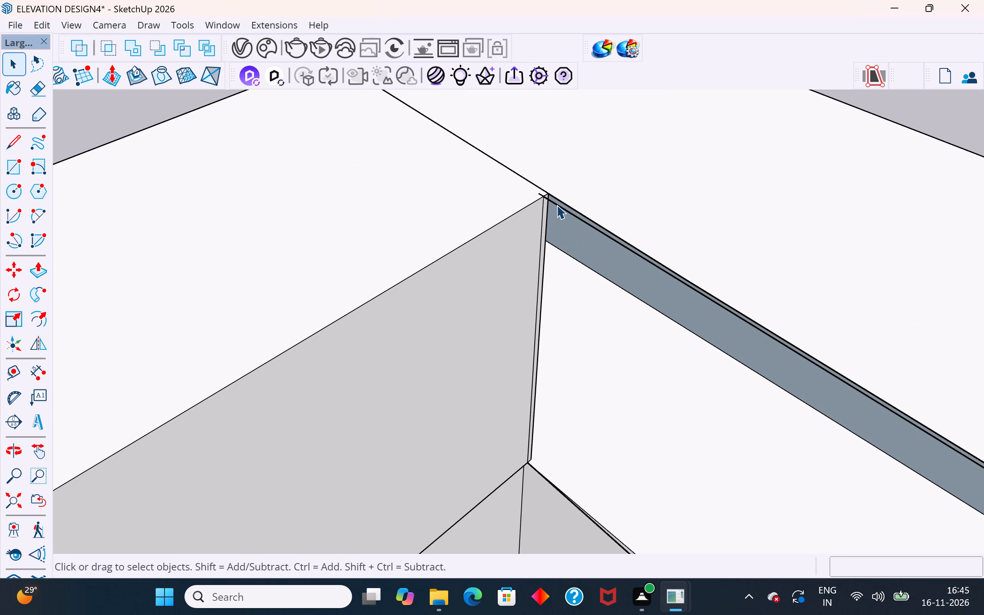
key("Delete")
Delete the short stray edge overhanging onto the adjoining wall's top face at the stairwell's inner corner.
scroll(542, 199, "up", 6)
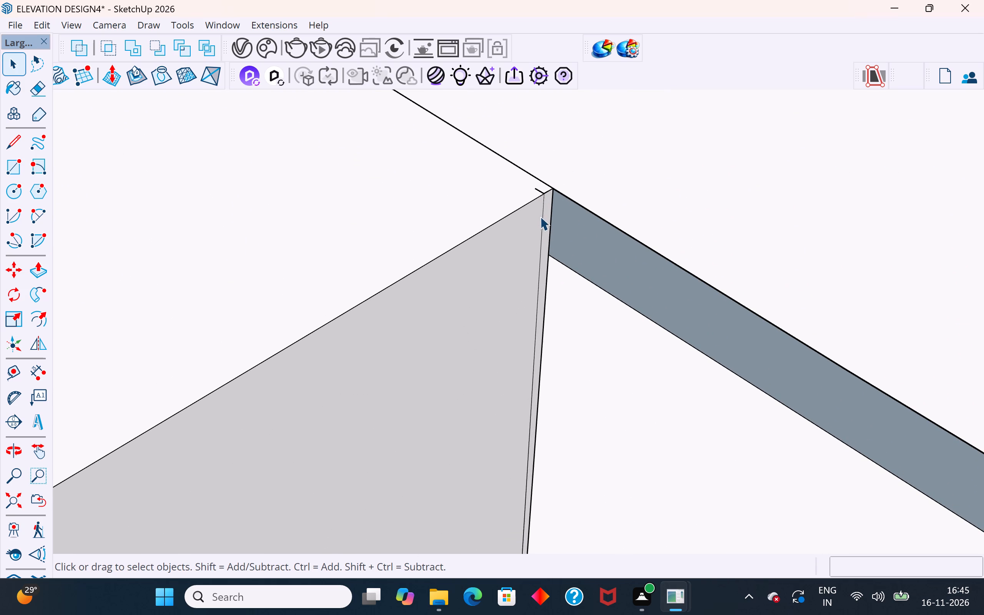
left_click(540, 221)
left_click(543, 223)
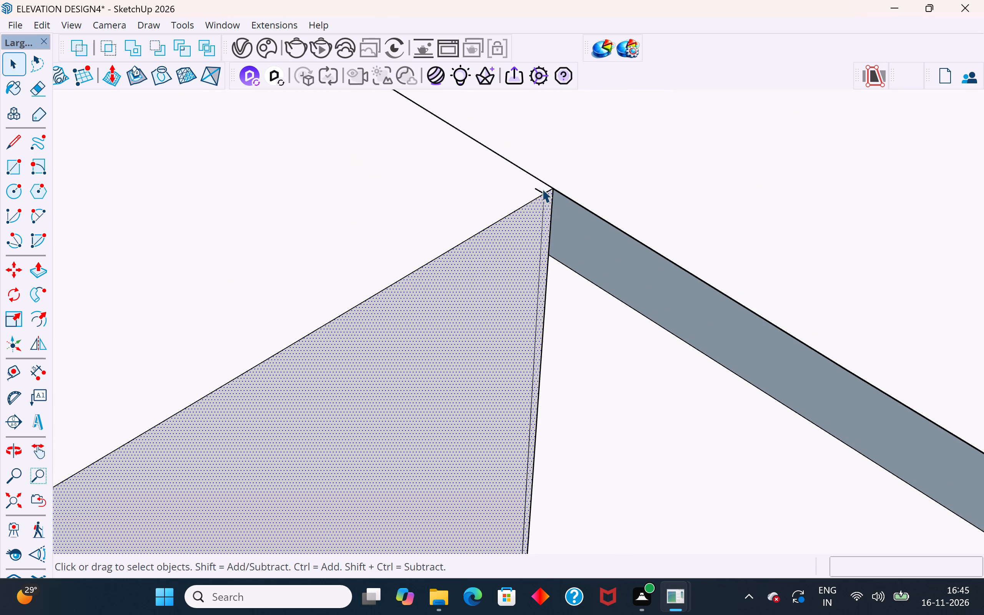
left_click(535, 189)
key("Delete")
scroll(531, 203, "down", 11)
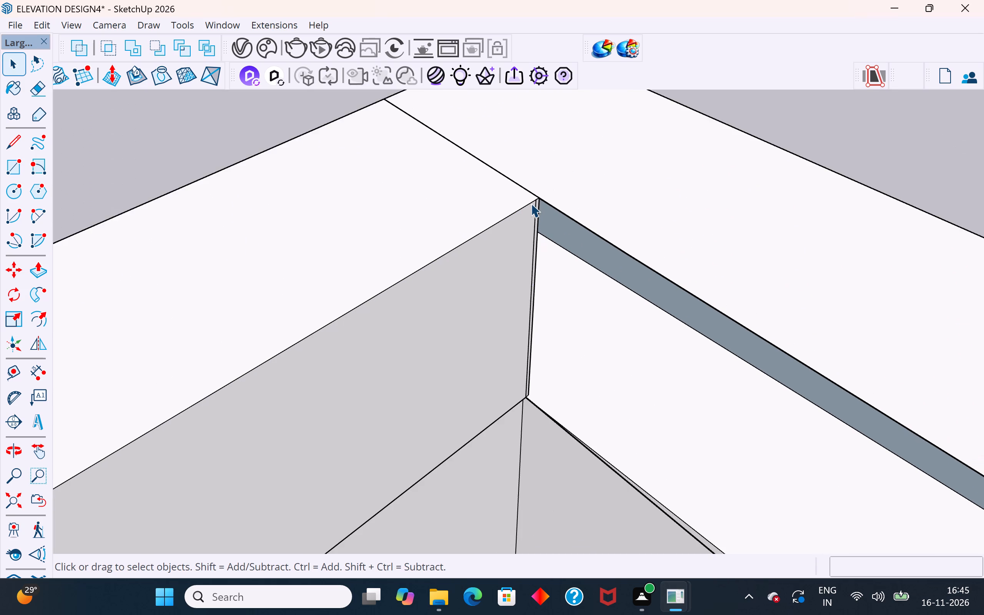
scroll(531, 203, "down", 10)
scroll(648, 193, "down", 4)
left_click(709, 158)
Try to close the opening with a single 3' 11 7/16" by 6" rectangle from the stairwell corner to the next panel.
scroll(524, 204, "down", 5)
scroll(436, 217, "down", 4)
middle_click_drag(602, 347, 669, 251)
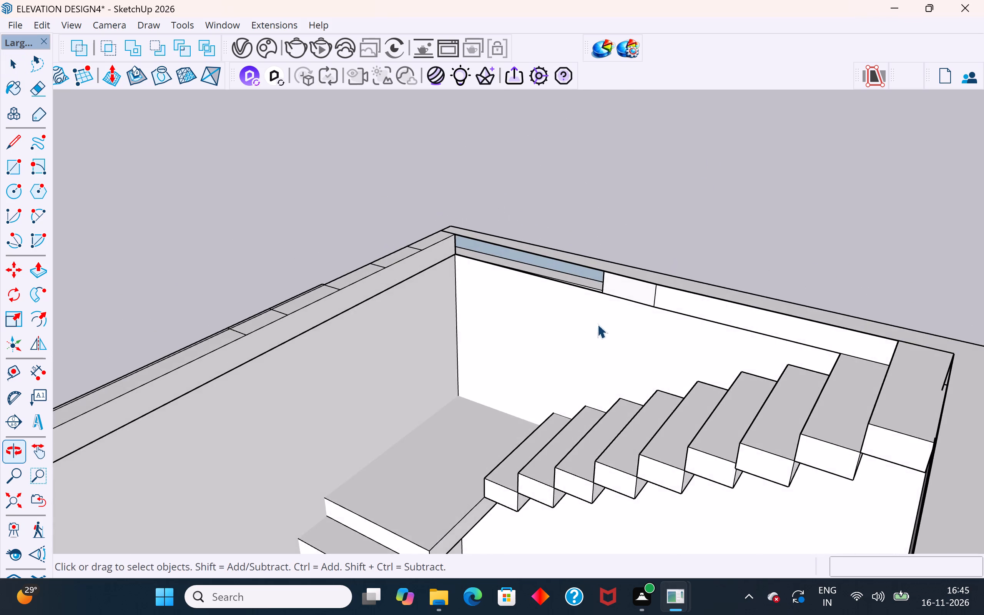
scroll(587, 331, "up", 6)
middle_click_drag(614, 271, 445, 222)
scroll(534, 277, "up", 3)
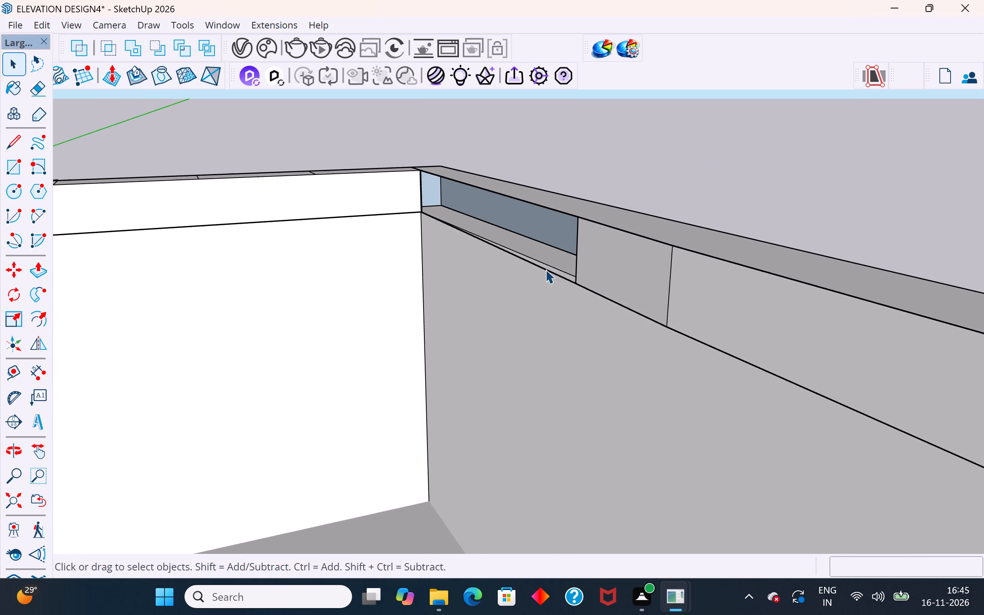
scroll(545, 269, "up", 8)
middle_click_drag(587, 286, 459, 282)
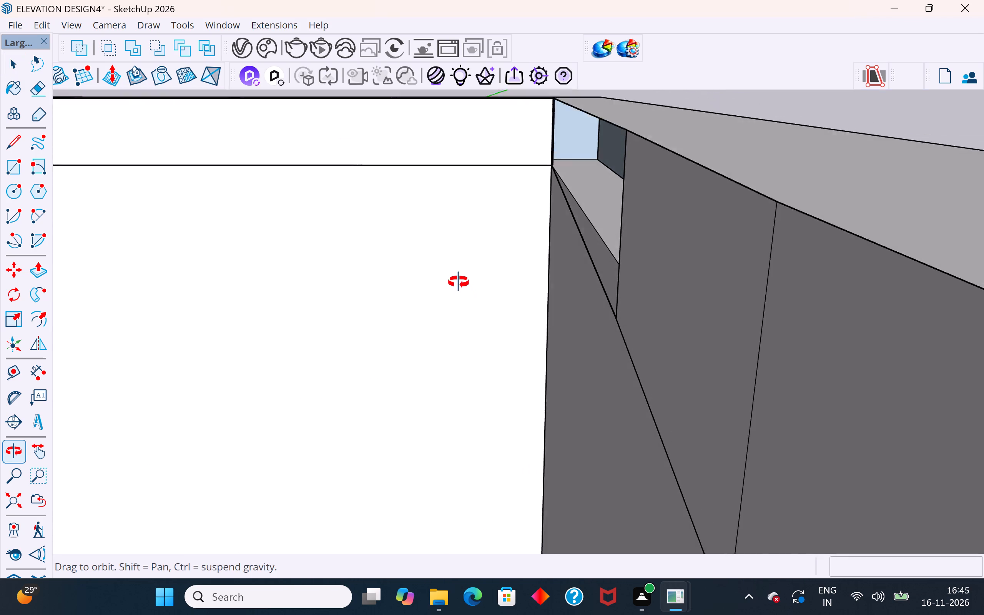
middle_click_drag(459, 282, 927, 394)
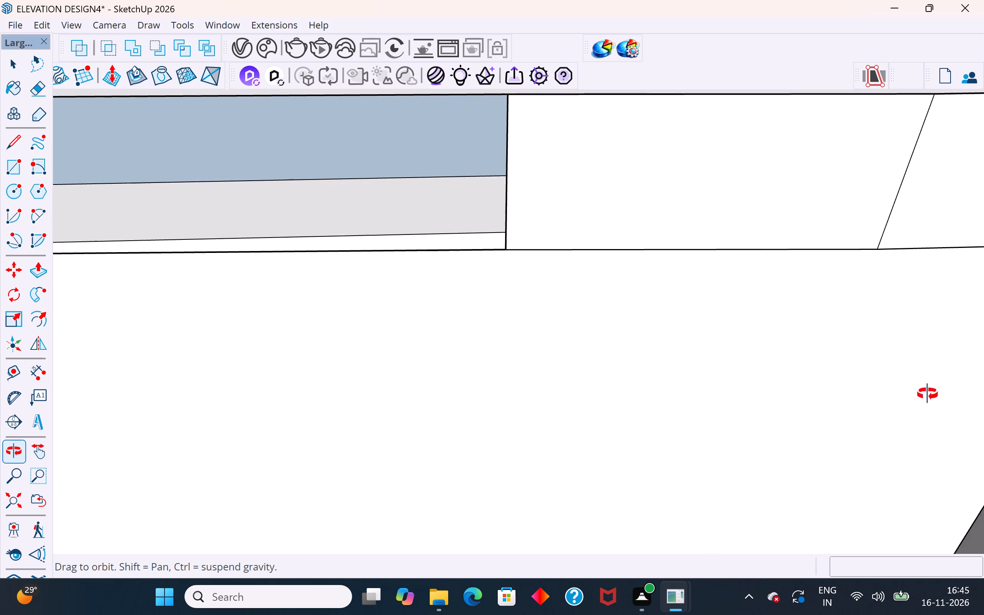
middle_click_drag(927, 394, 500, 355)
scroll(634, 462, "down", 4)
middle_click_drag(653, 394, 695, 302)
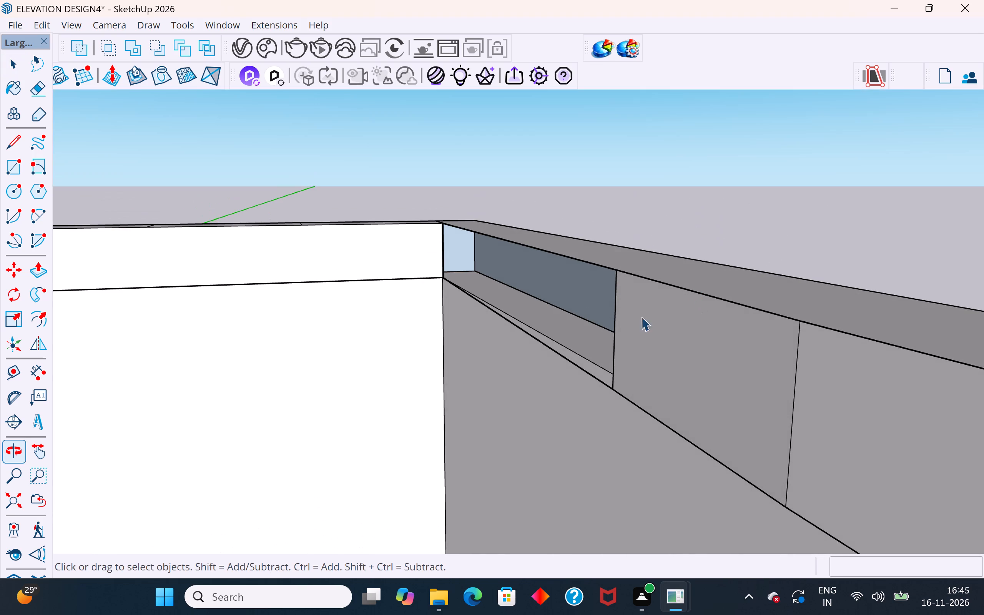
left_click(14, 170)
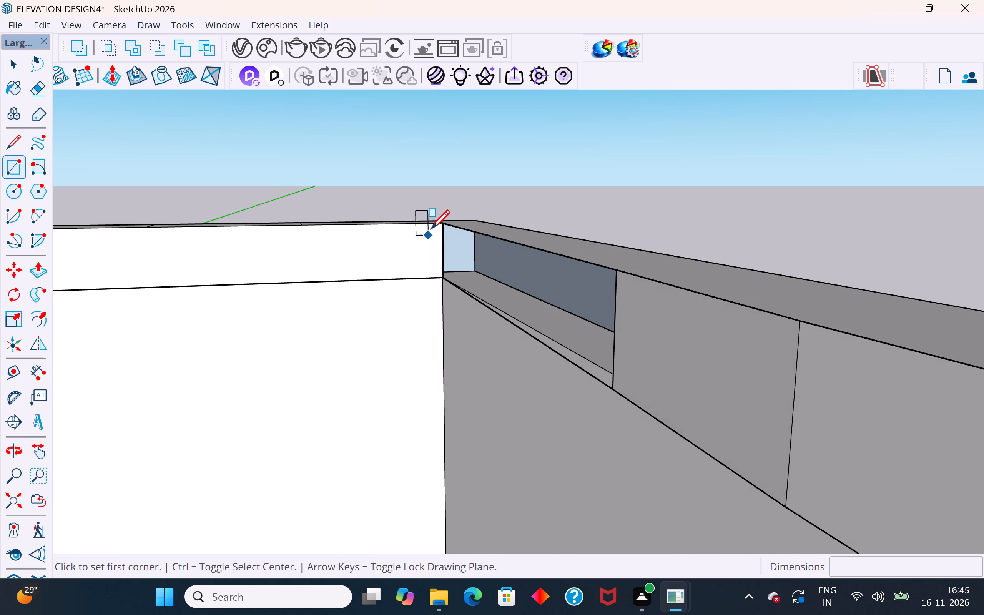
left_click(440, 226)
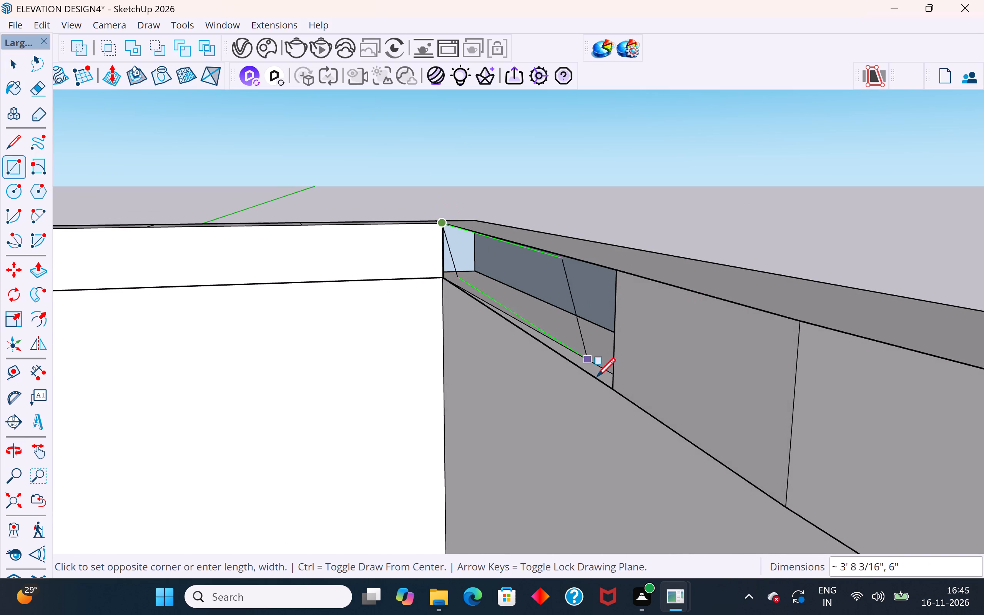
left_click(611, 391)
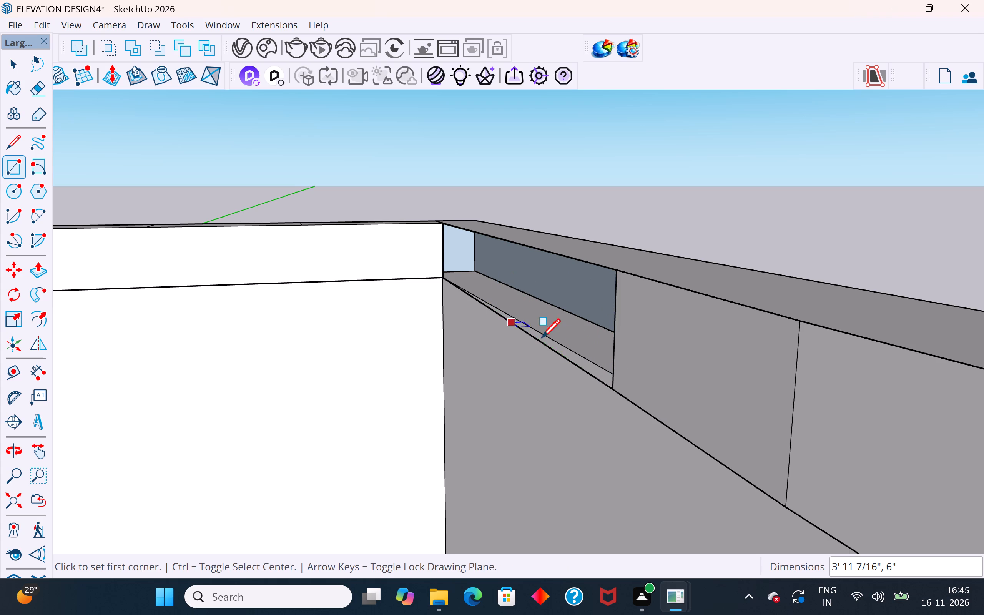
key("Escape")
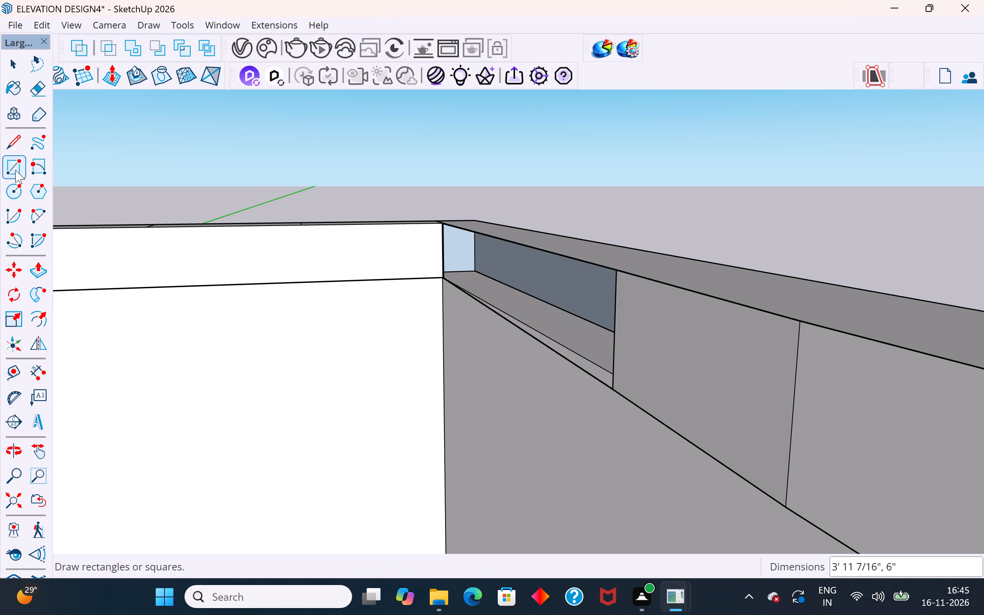
Close the opening with three adjoining 6" high rectangles, the first two about 1' 3" and 1' 4 3/16" long, the last reaching the corner.
left_click(15, 170)
left_click(615, 393)
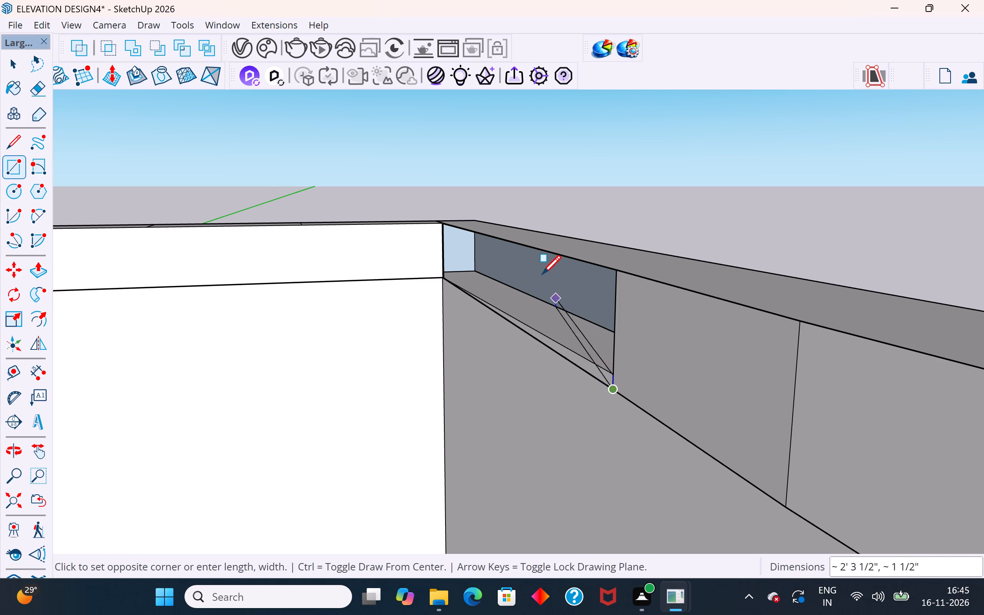
left_click(528, 243)
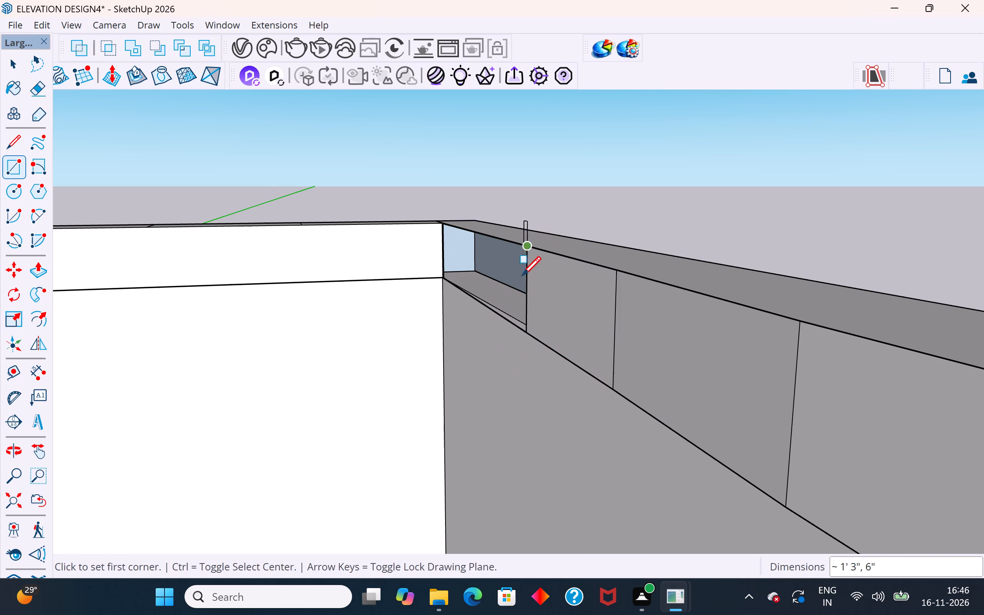
left_click(524, 336)
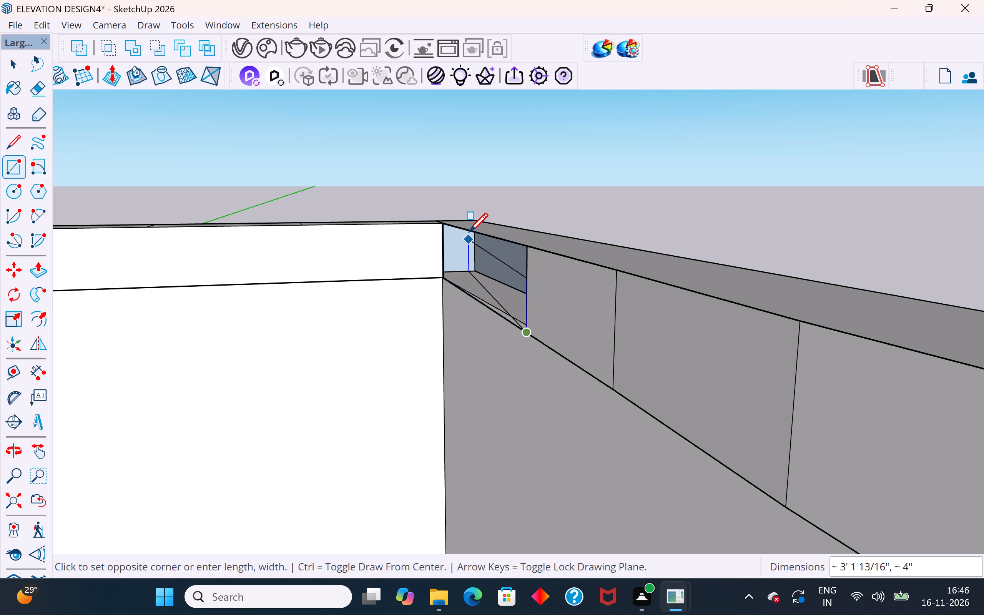
left_click(470, 230)
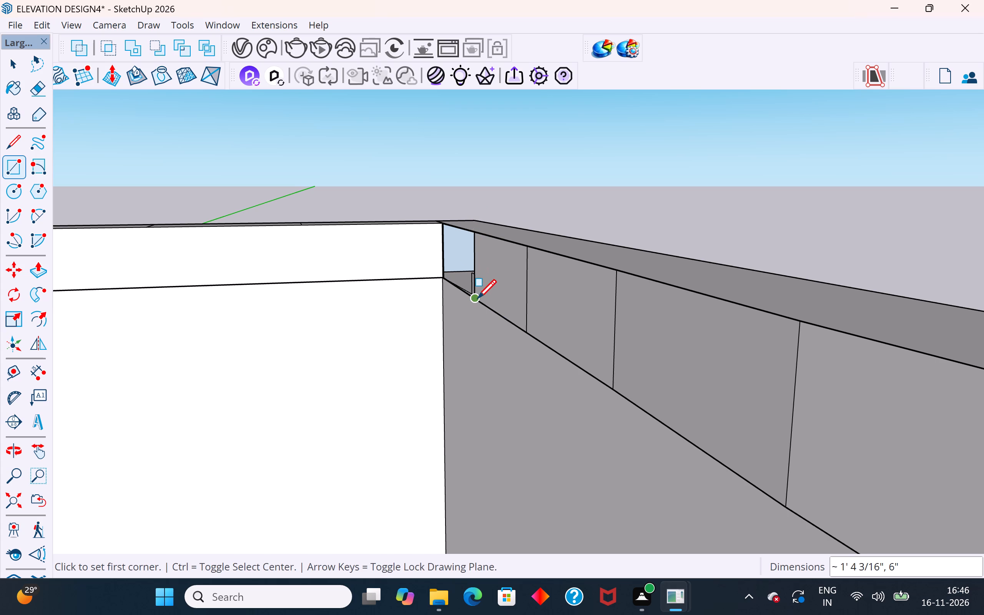
left_click(477, 300)
left_click(441, 227)
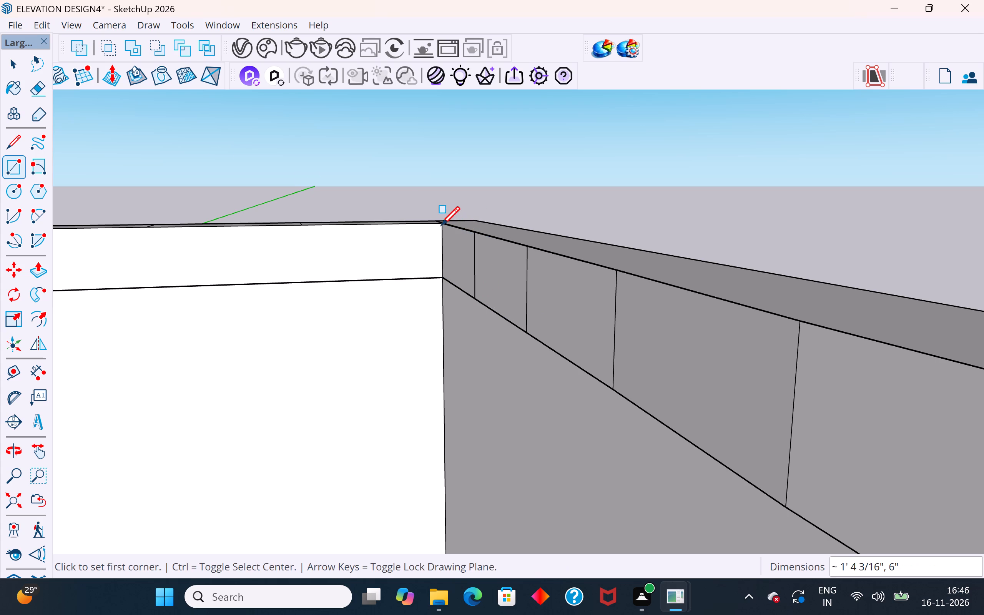
left_click(18, 64)
left_click(319, 161)
Delete the upright dividing edge nearest the upper stairs on the slab's inner edge band.
scroll(499, 290, "up", 4)
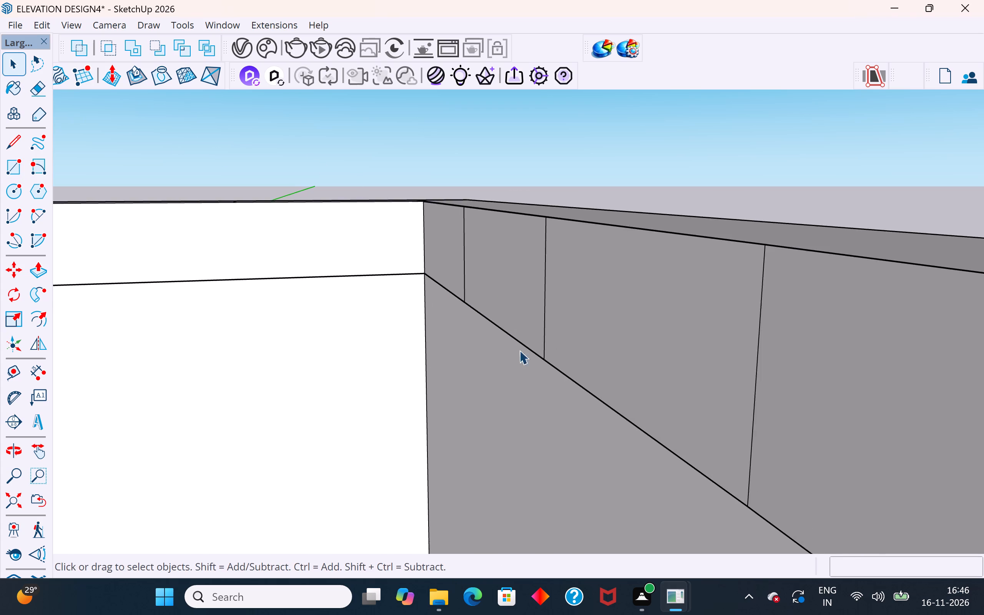
scroll(519, 350, "up", 1)
middle_click_drag(573, 412, 602, 211)
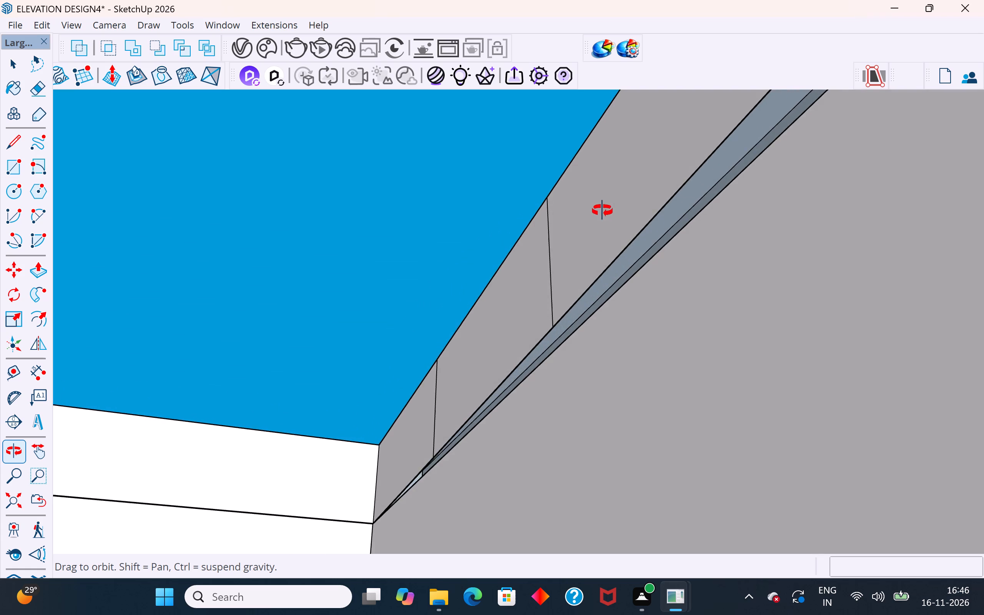
middle_click_drag(602, 211, 894, 407)
scroll(673, 346, "down", 6)
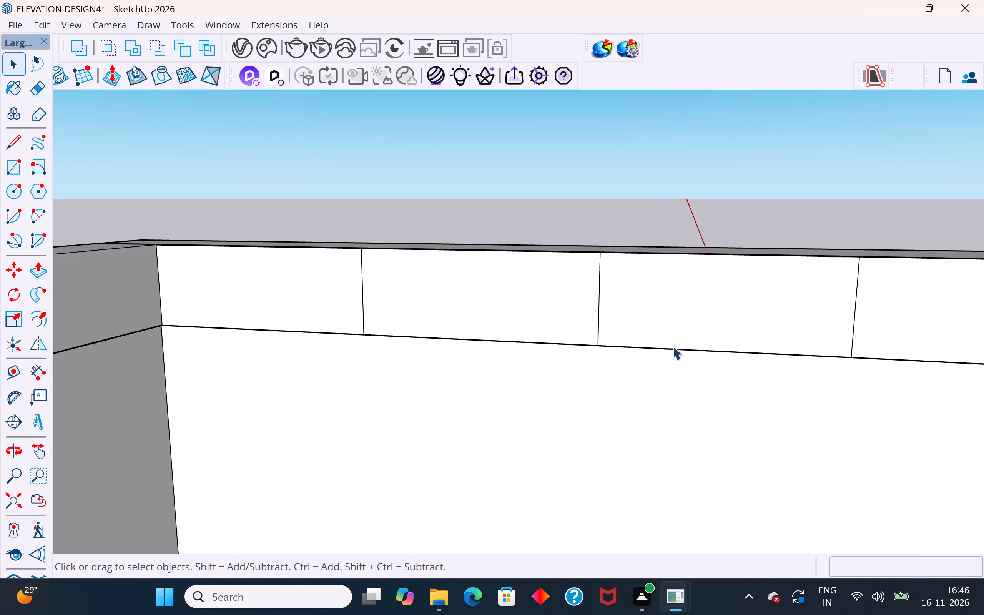
scroll(673, 346, "down", 4)
middle_click_drag(639, 377, 939, 469)
scroll(626, 460, "down", 6)
middle_click_drag(612, 342, 575, 253)
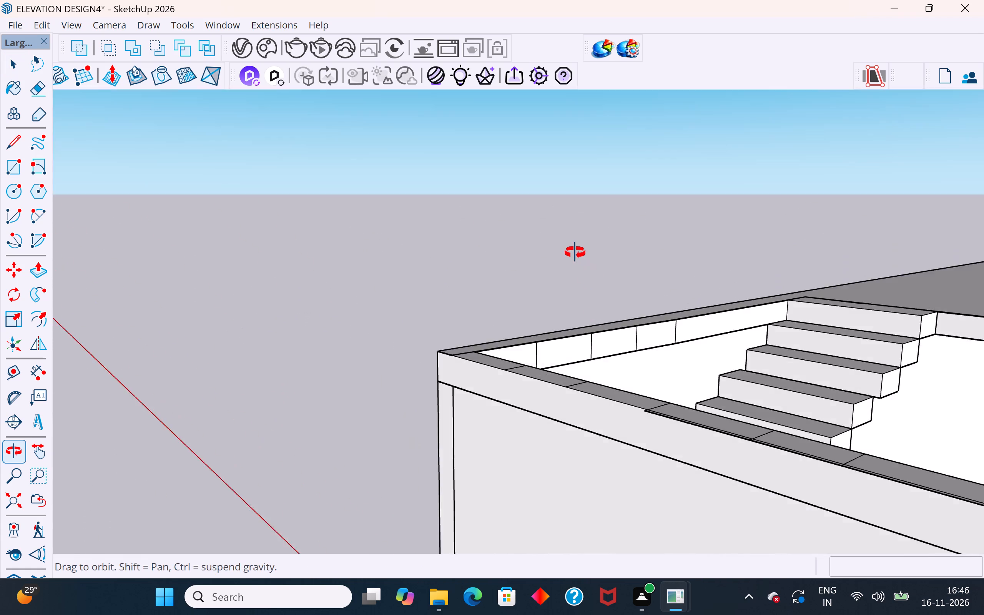
middle_click_drag(575, 253, 314, 360)
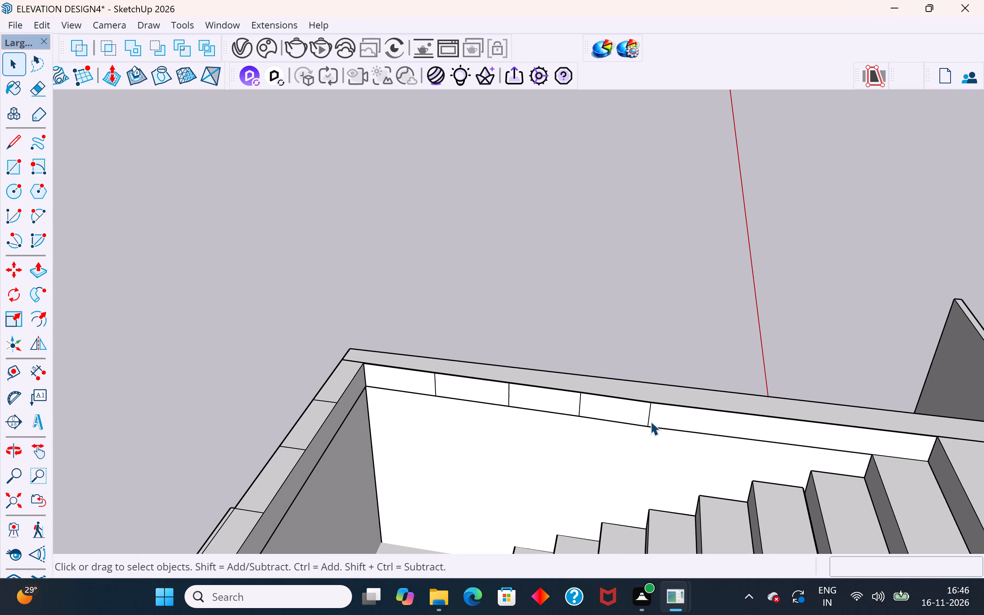
left_click(647, 416)
scroll(647, 416, "up", 10)
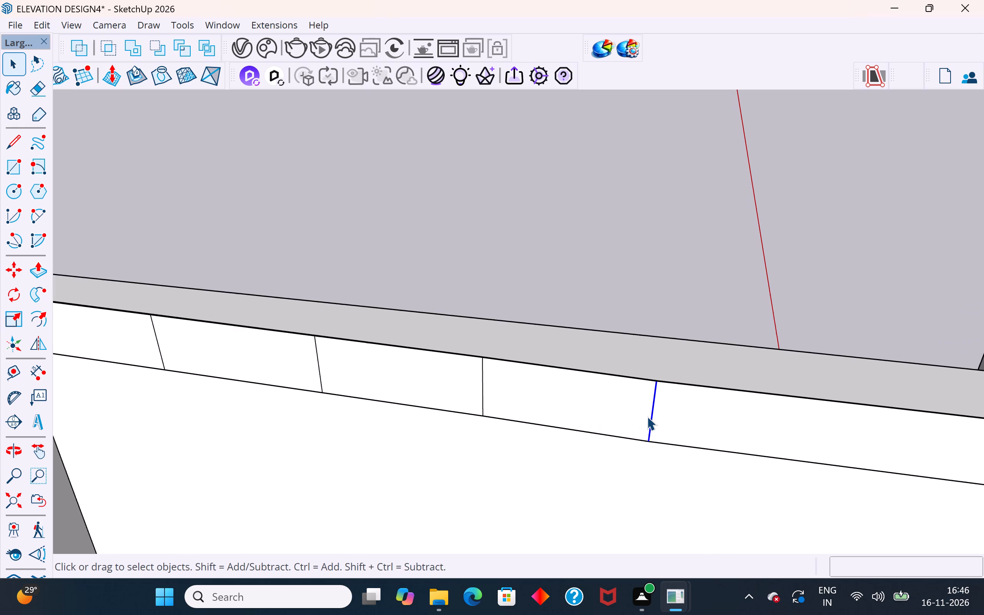
scroll(647, 416, "up", 2)
key("Delete")
scroll(642, 421, "down", 4)
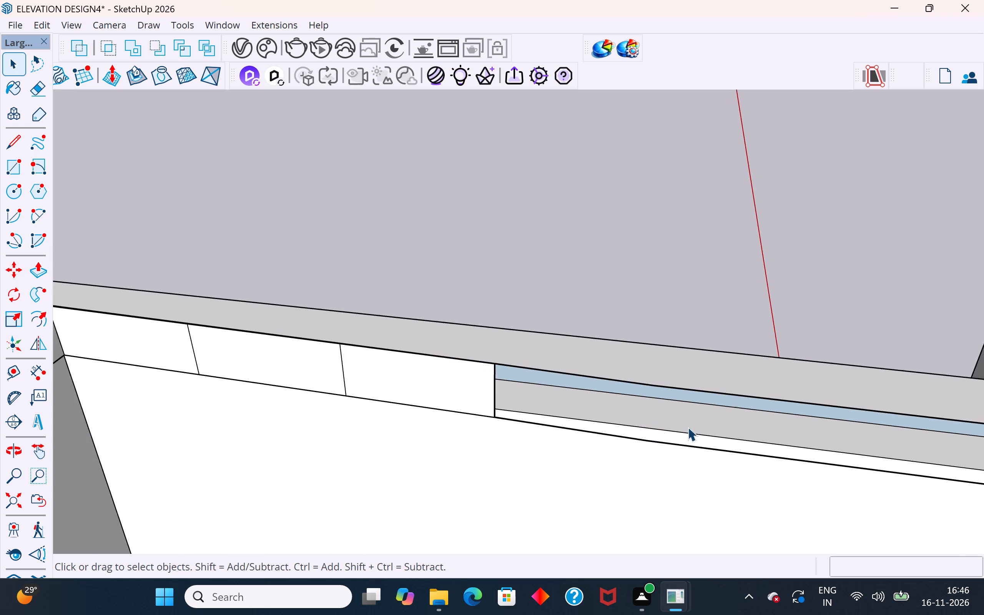
middle_click_drag(690, 427, 856, 266)
middle_click_drag(613, 486, 621, 314)
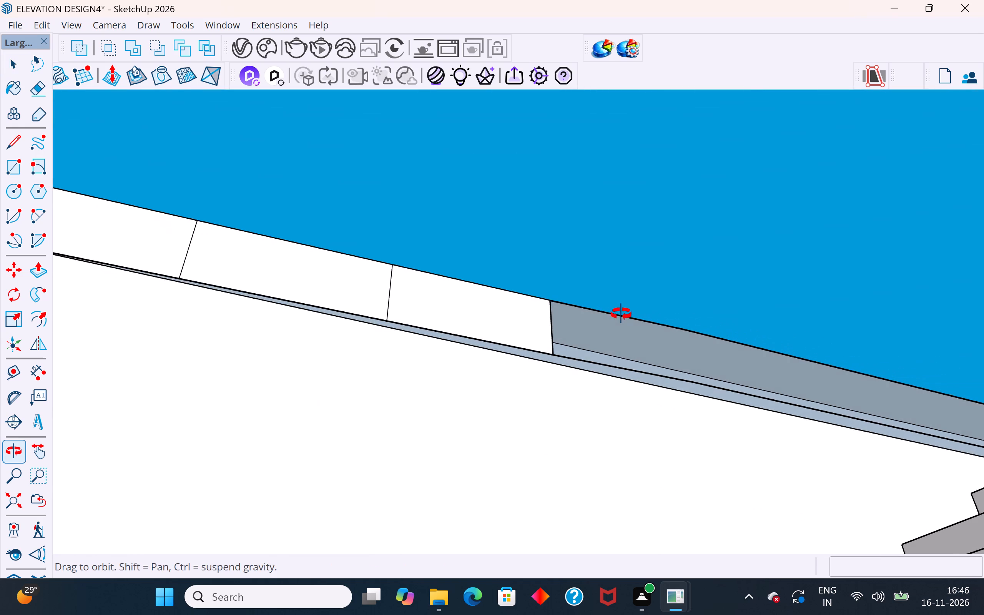
middle_click_drag(621, 314, 708, 362)
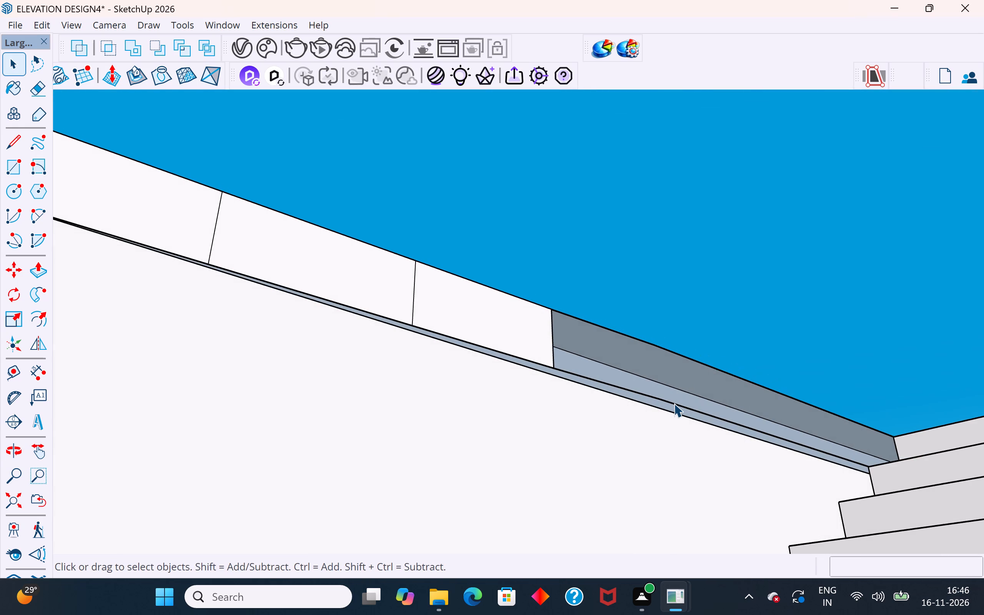
Delete the stray lengthwise edges running along the stairwell opening from the last panel to the upper stairs.
left_click(674, 403)
key("Delete")
left_click(655, 398)
key("Delete")
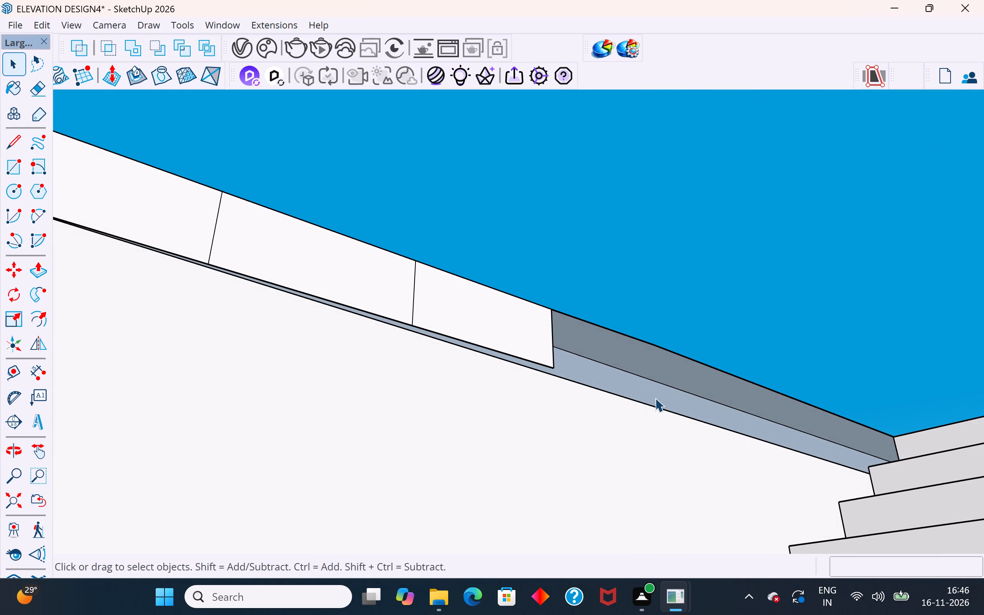
Examine the stairwell's edge, the remaining panels and the slab overhang beside the stairs from below and above.
middle_click_drag(583, 436, 605, 450)
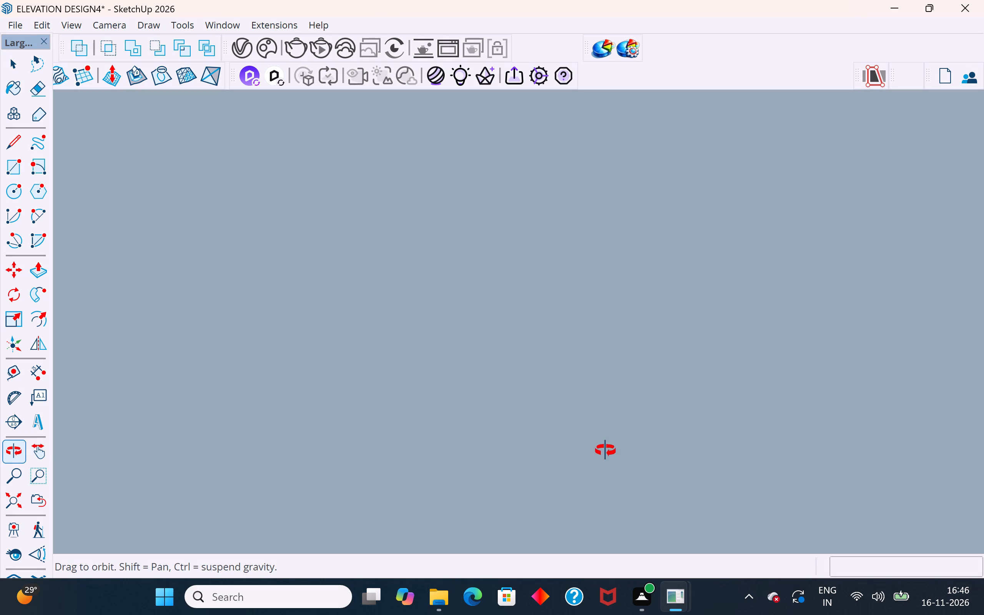
middle_click_drag(605, 450, 484, 505)
scroll(370, 482, "down", 5)
middle_click_drag(560, 472, 421, 481)
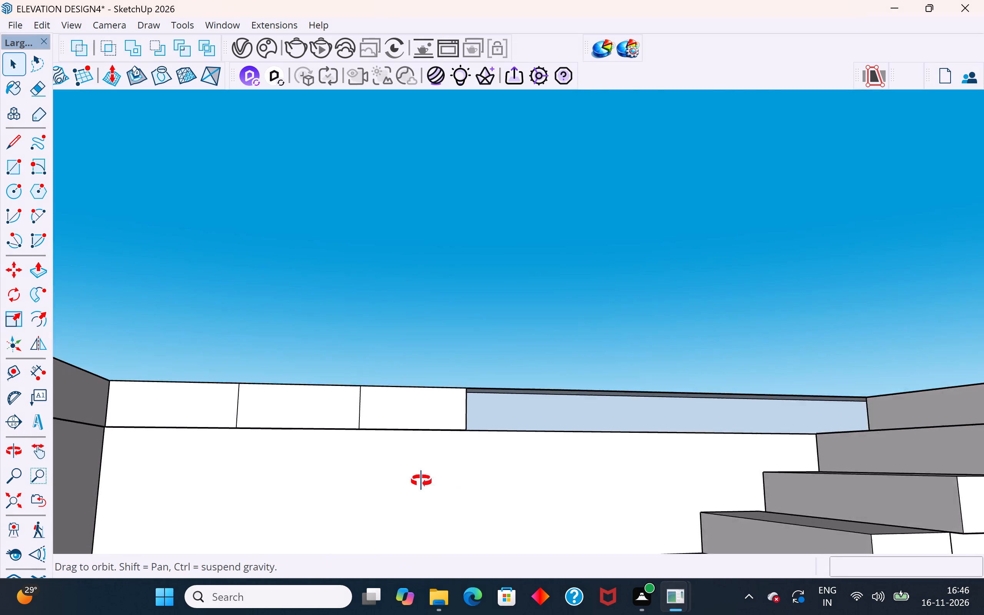
middle_click_drag(421, 481, 254, 384)
middle_click_drag(417, 518, 455, 444)
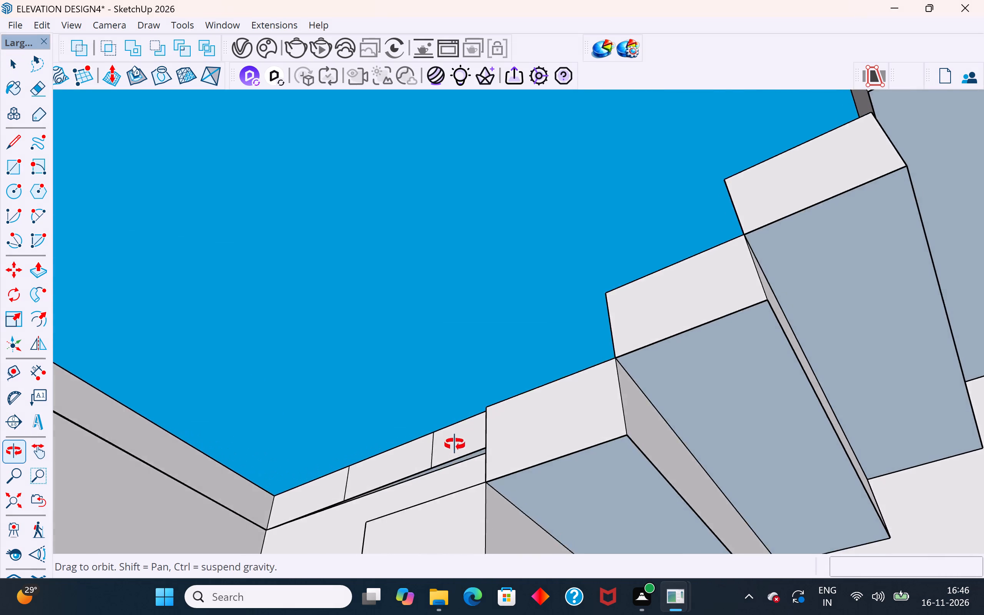
middle_click_drag(455, 444, 578, 435)
scroll(347, 483, "up", 3)
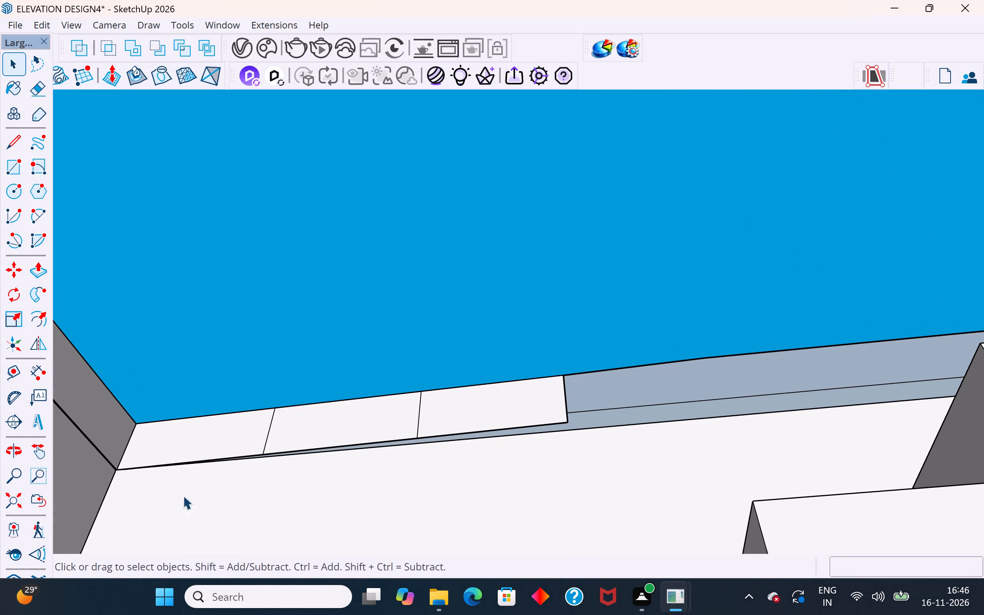
middle_click_drag(174, 489, 229, 461)
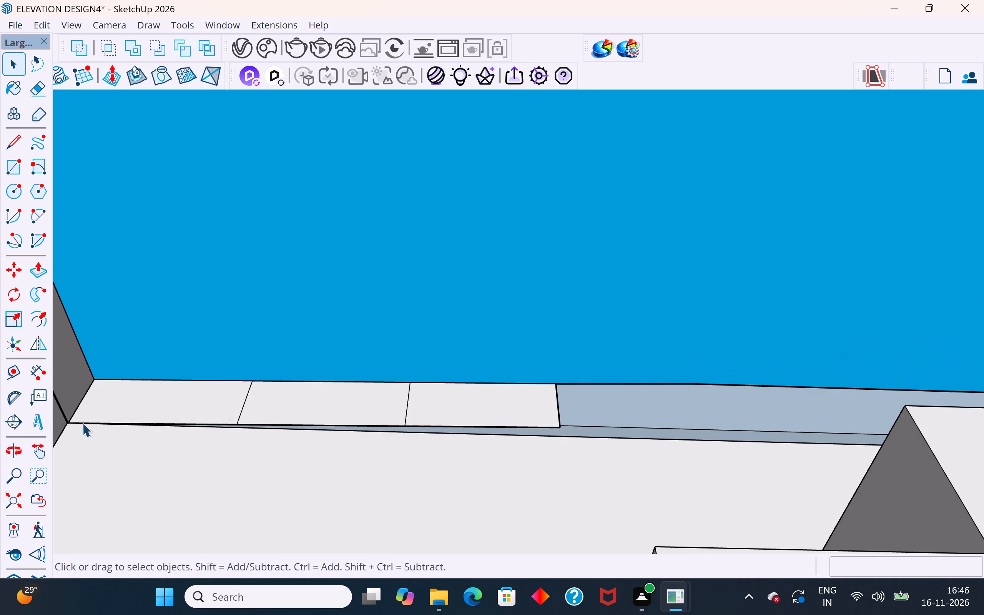
scroll(635, 444, "up", 1)
middle_click_drag(634, 453, 637, 502)
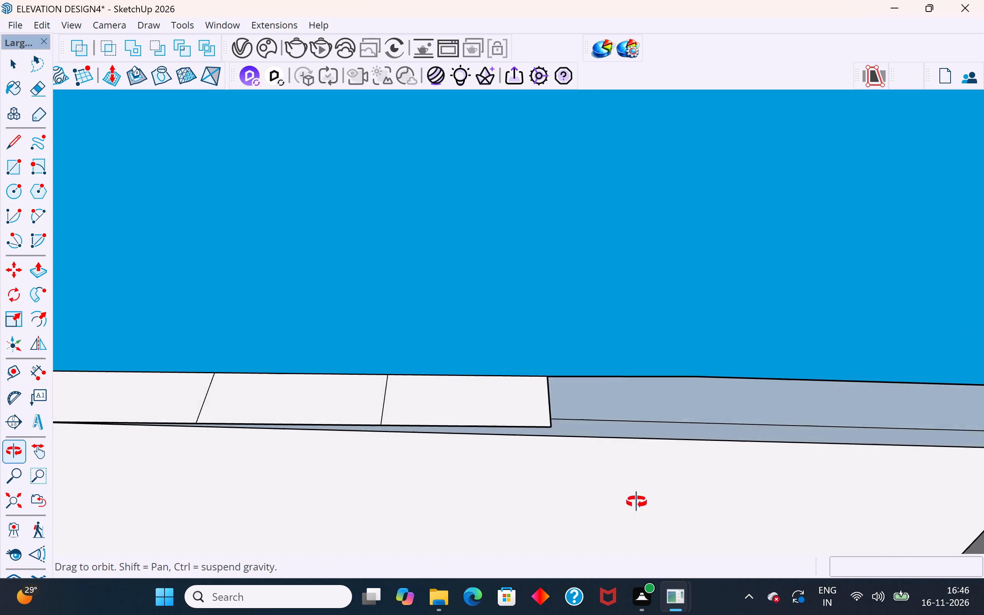
middle_click_drag(637, 502, 624, 614)
middle_click_drag(639, 375, 656, 559)
scroll(532, 427, "down", 2)
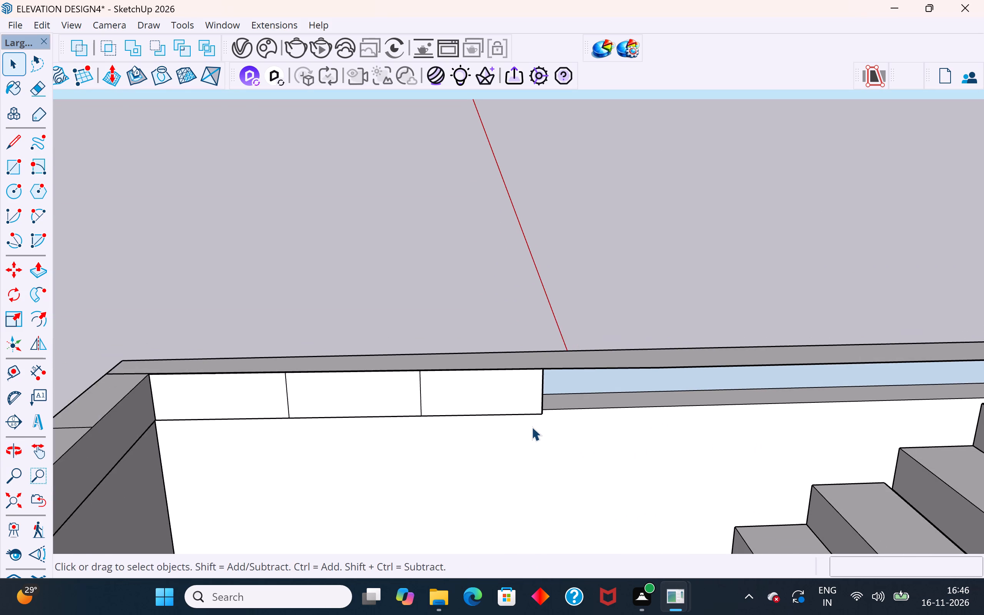
scroll(532, 427, "down", 2)
middle_click_drag(570, 458, 662, 545)
middle_click_drag(680, 366, 896, 310)
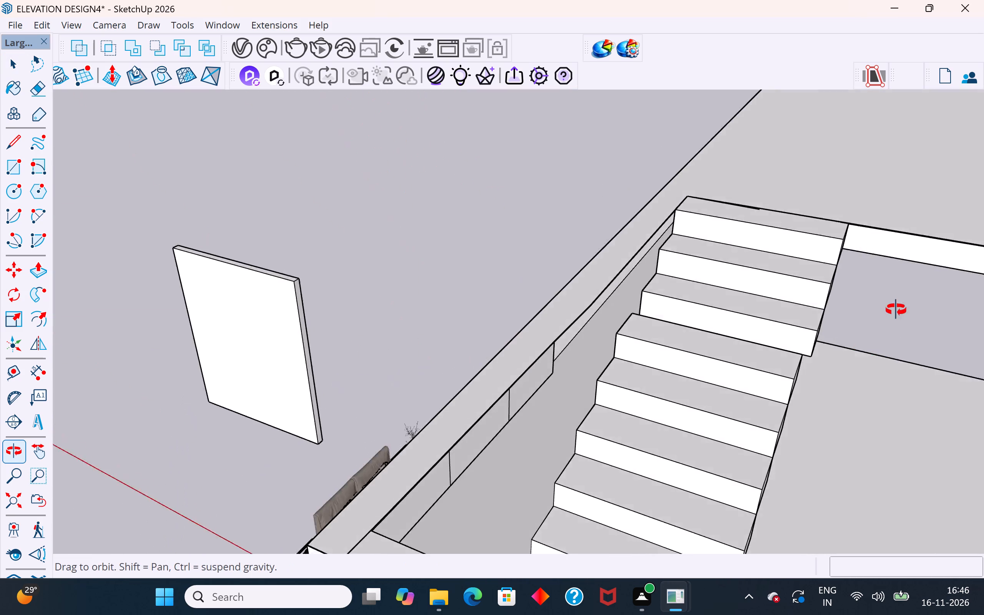
middle_click_drag(896, 310, 903, 279)
scroll(667, 266, "up", 3)
middle_click_drag(648, 302, 716, 309)
scroll(607, 295, "up", 1)
middle_click_drag(608, 295, 600, 294)
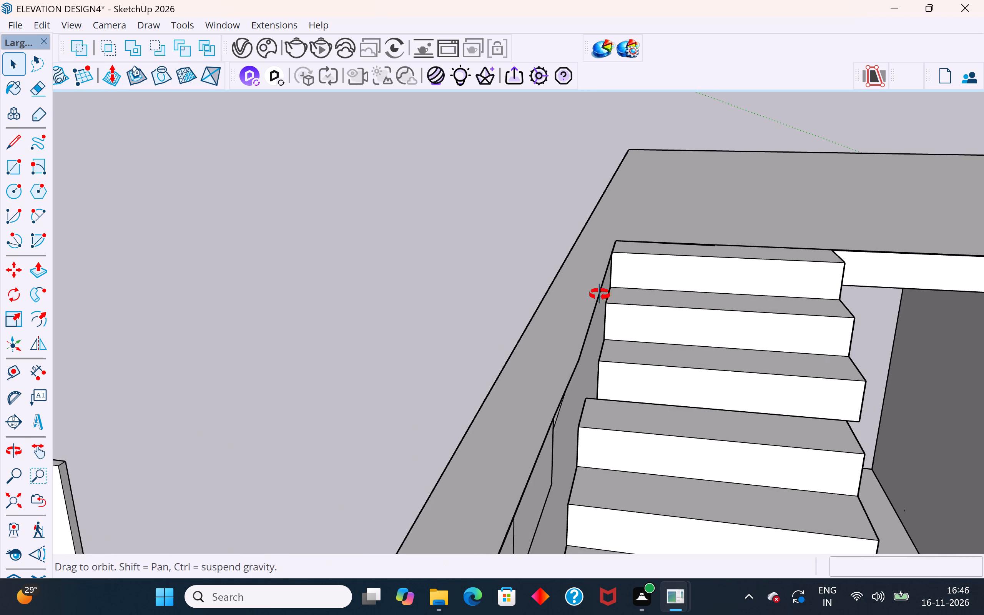
middle_click_drag(600, 294, 611, 330)
scroll(544, 273, "down", 7)
middle_click_drag(540, 287, 547, 396)
scroll(547, 396, "up", 1)
middle_click_drag(547, 396, 402, 386)
scroll(462, 391, "up", 3)
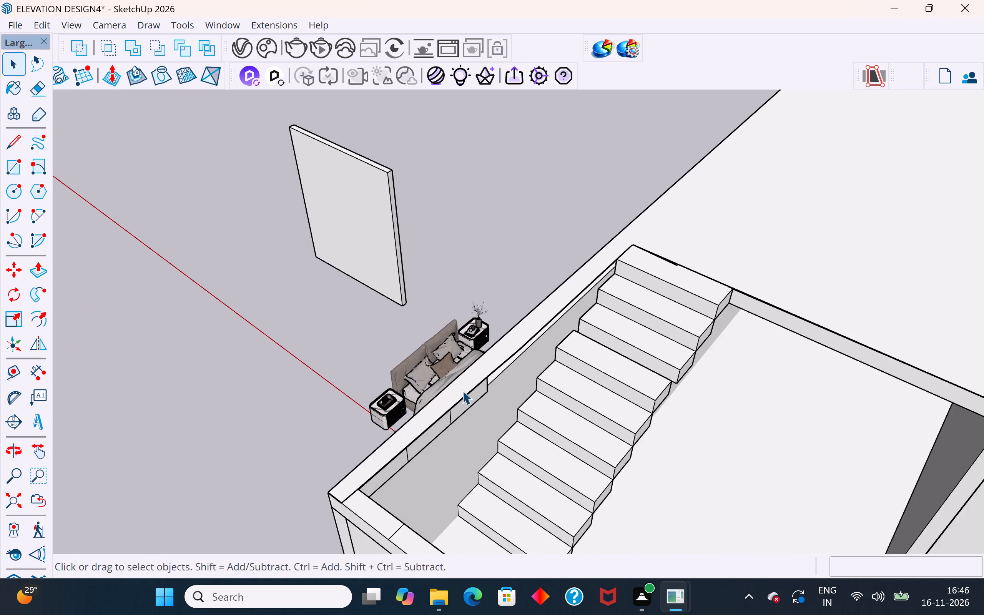
scroll(462, 391, "up", 3)
middle_click_drag(492, 384, 352, 484)
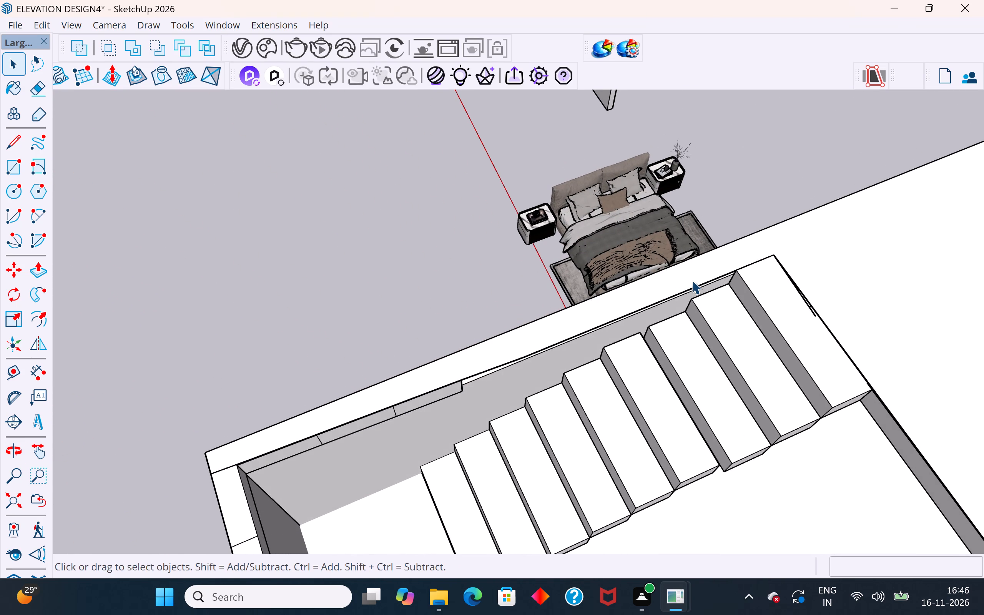
Within the slab group, draw a straight line about 10' 4 7/16" from the stairwell's inner corner to the top stair's outer corner.
double_click(692, 280)
left_click(692, 280)
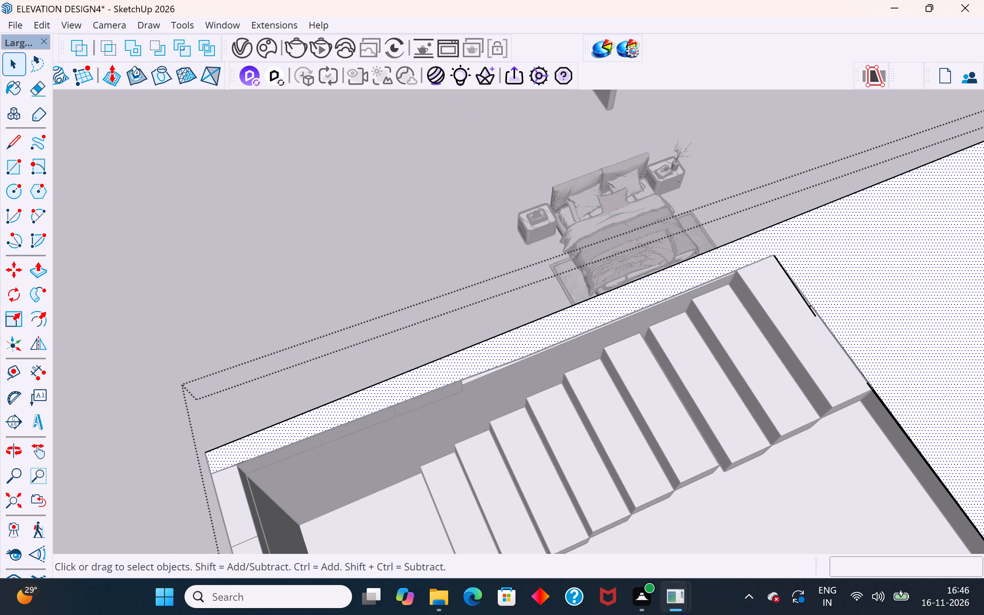
left_click(15, 148)
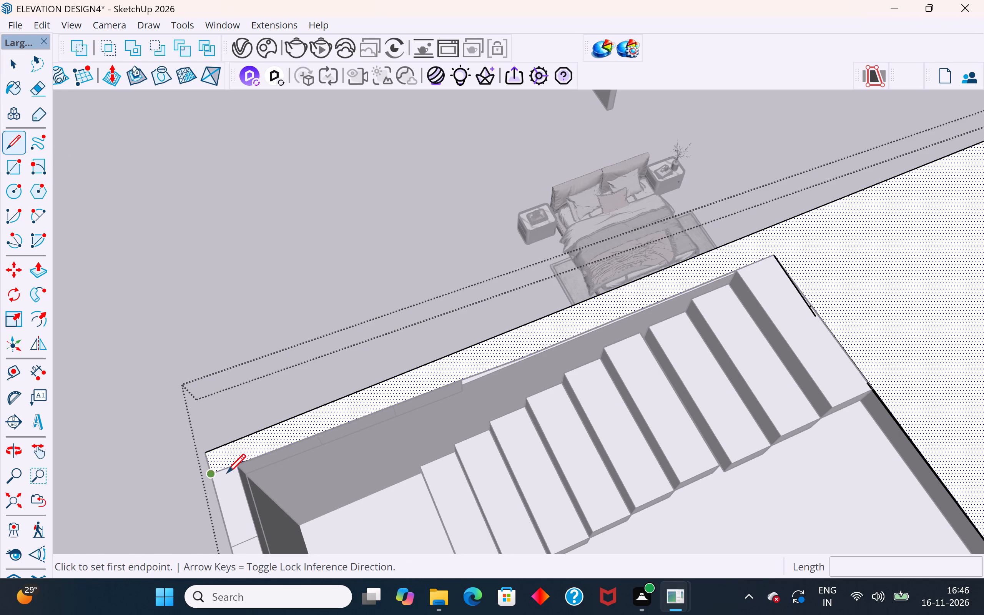
left_click(235, 467)
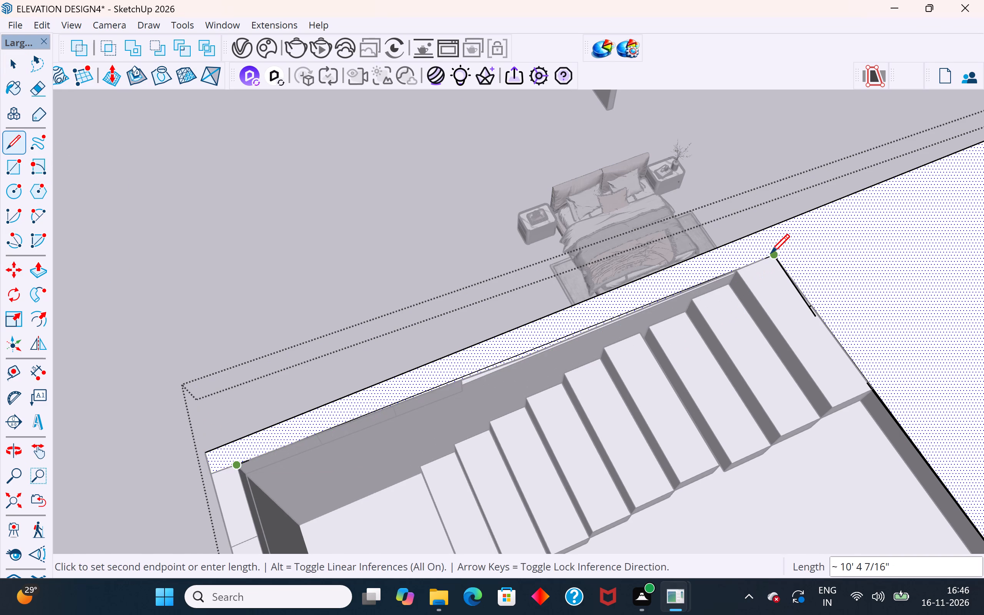
left_click(771, 255)
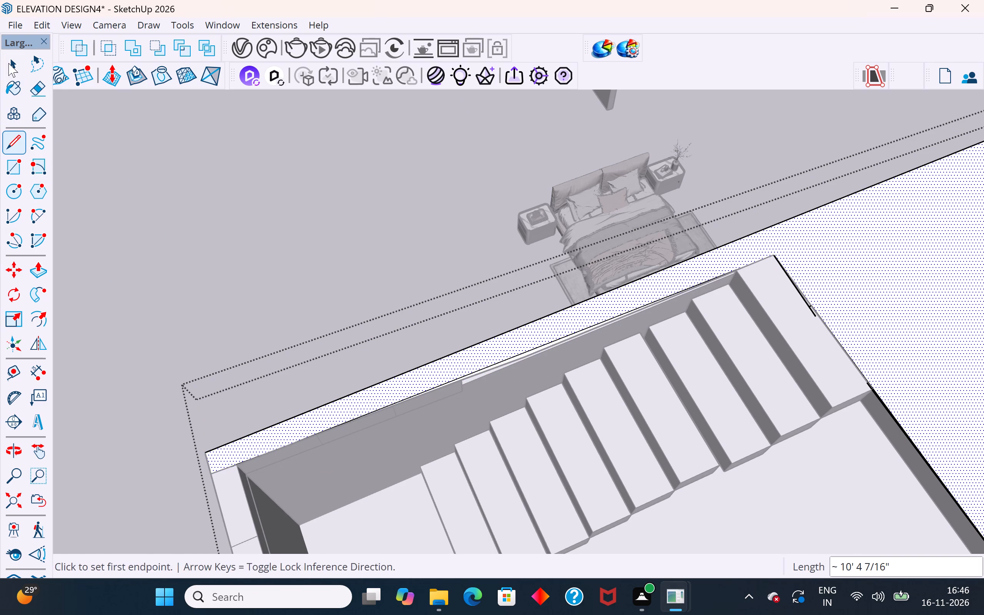
left_click(8, 63)
left_click(236, 273)
Delete the narrow strip of slab face between the new straight line and the stairwell's old edge.
scroll(502, 426, "up", 9)
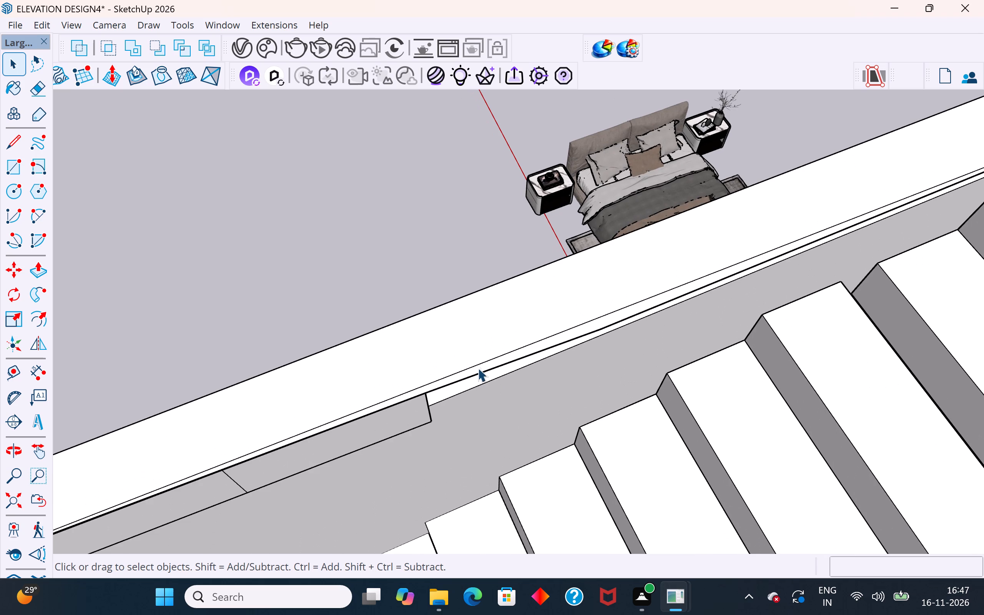
left_click(482, 368)
double_click(510, 358)
left_click(525, 347)
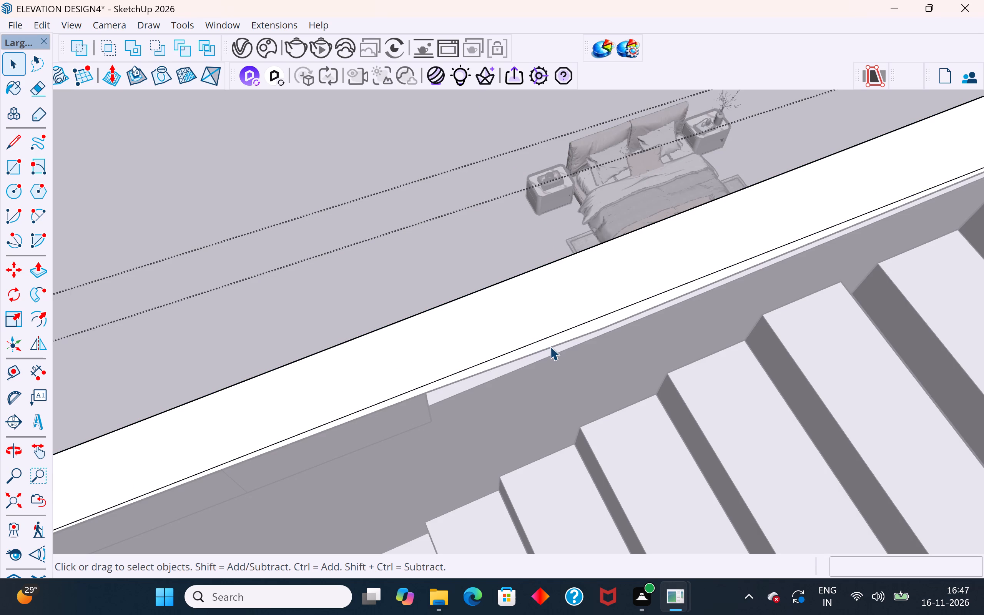
left_click(558, 340)
scroll(555, 349, "up", 4)
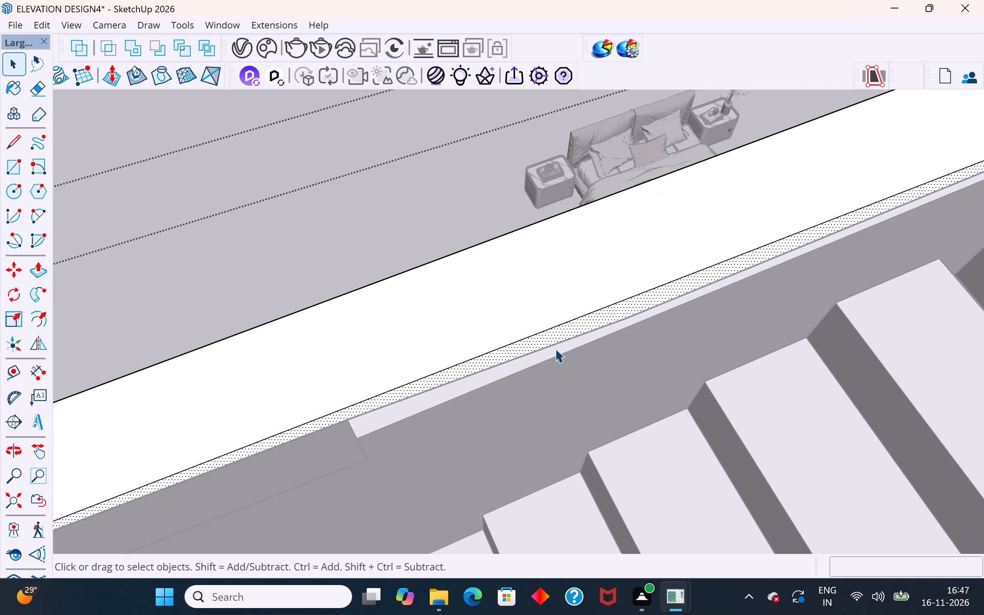
key("Delete")
left_click(581, 333)
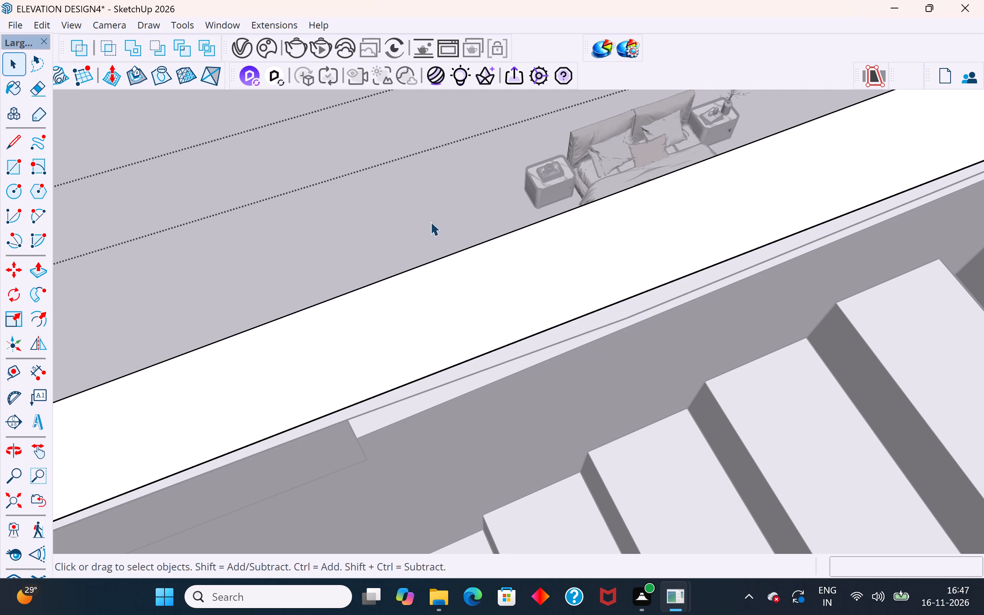
left_click(416, 199)
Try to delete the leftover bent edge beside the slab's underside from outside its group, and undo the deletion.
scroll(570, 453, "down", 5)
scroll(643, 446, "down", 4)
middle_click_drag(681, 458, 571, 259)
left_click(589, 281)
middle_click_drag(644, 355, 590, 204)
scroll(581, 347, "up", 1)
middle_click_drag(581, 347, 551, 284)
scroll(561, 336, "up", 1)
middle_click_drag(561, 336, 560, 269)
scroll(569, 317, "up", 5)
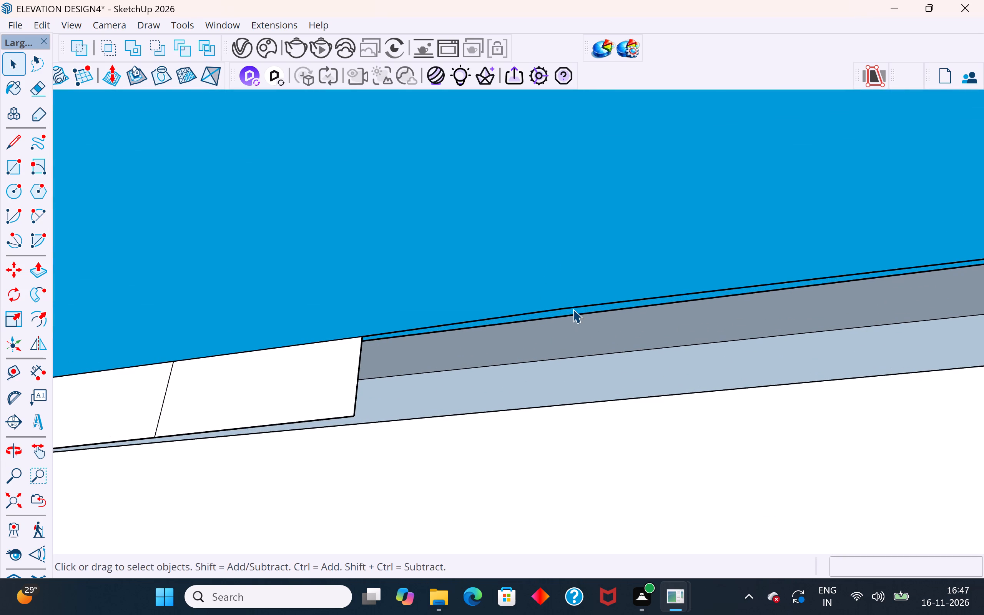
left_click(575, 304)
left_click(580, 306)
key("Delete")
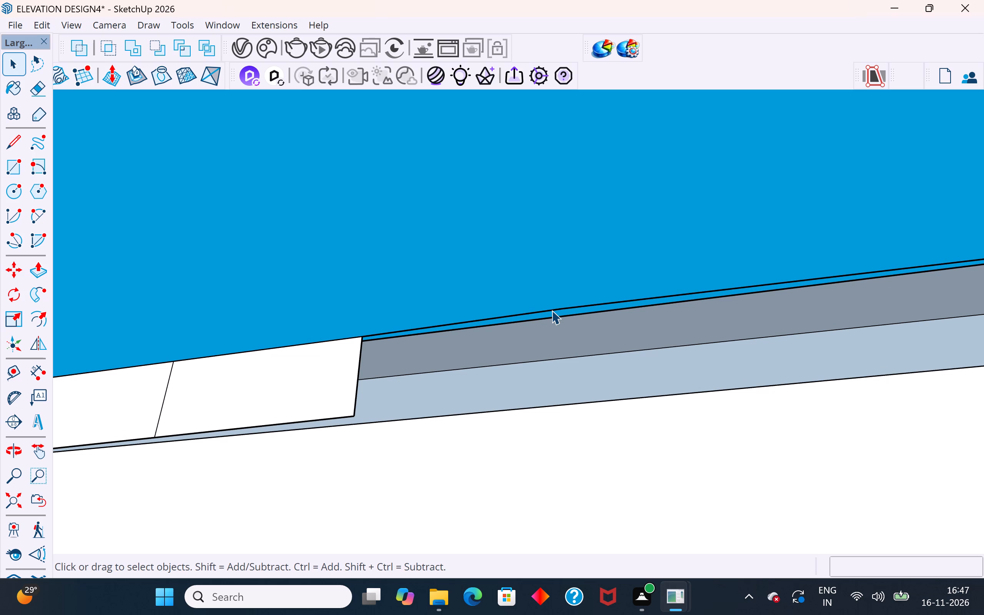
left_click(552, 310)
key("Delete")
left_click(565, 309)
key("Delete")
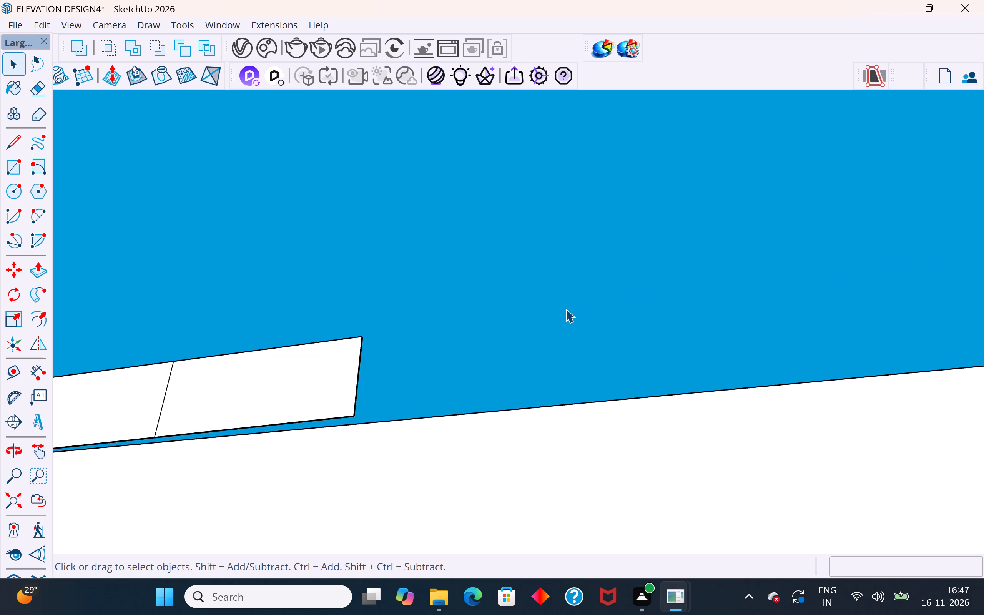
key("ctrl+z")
Inside the slab group, delete both segments of the leftover bent edge along the stairwell side.
scroll(565, 309, "up", 8)
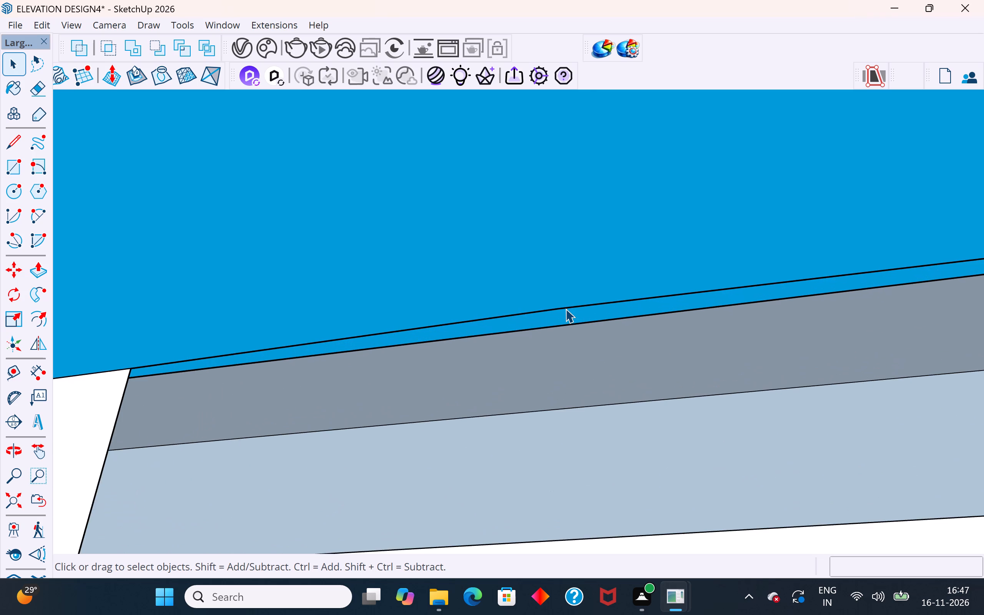
triple_click(565, 309)
left_click(593, 308)
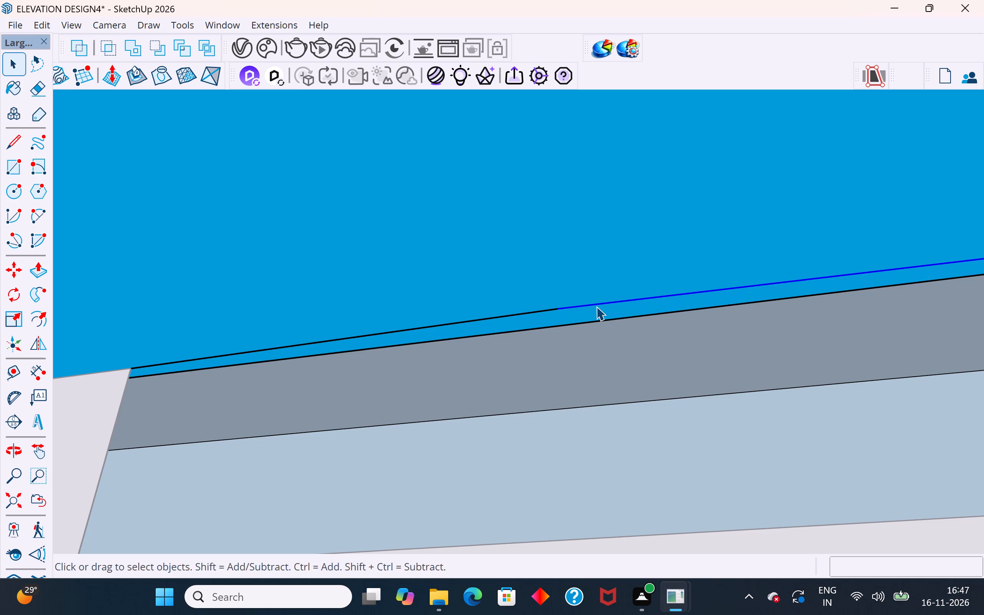
key("Delete")
left_click(552, 310)
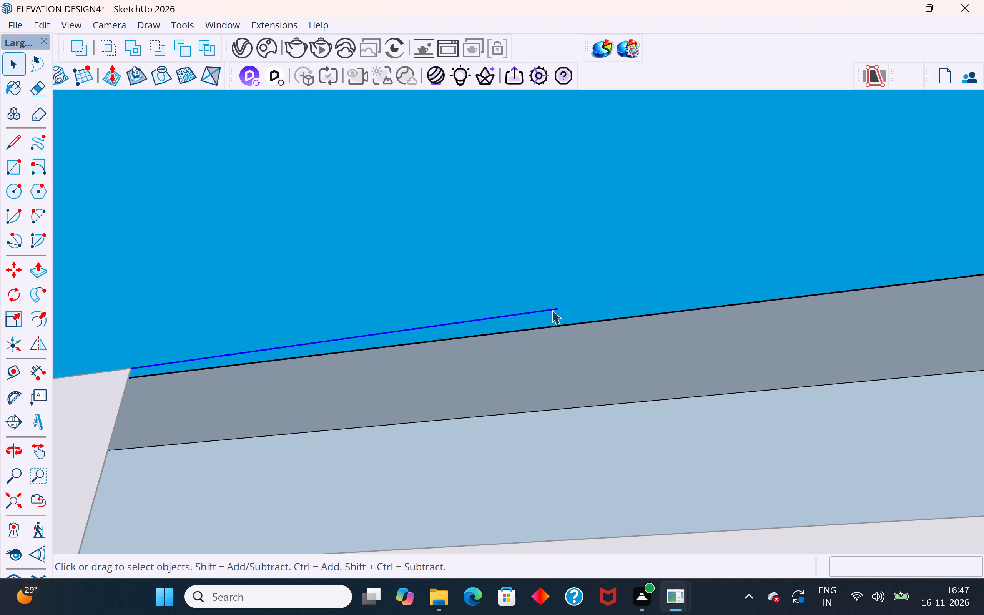
key("Delete")
scroll(541, 331, "down", 11)
middle_click_drag(510, 359, 529, 614)
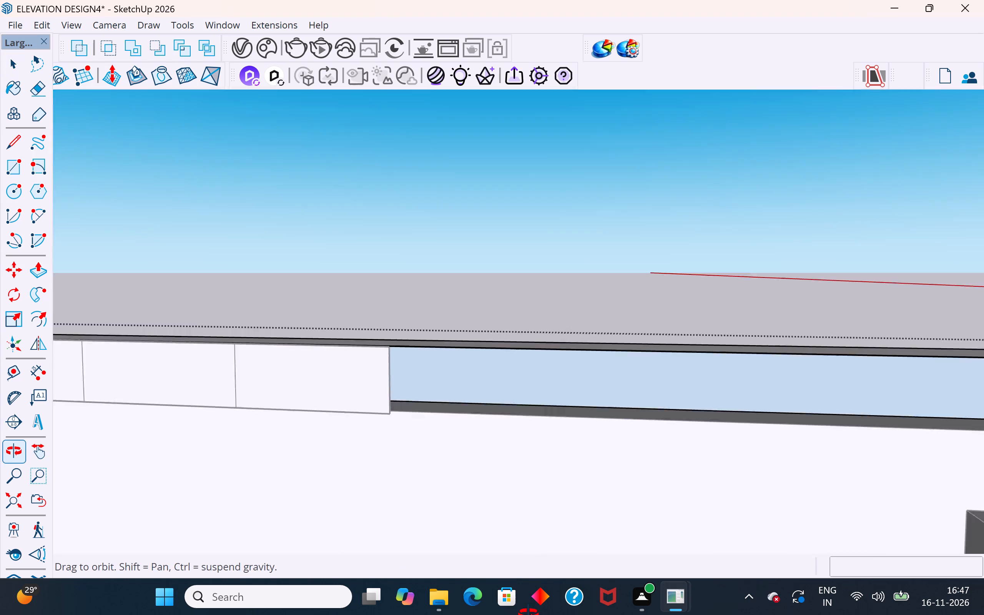
middle_click_drag(529, 614, 539, 614)
middle_click_drag(369, 344, 434, 494)
left_click(384, 392)
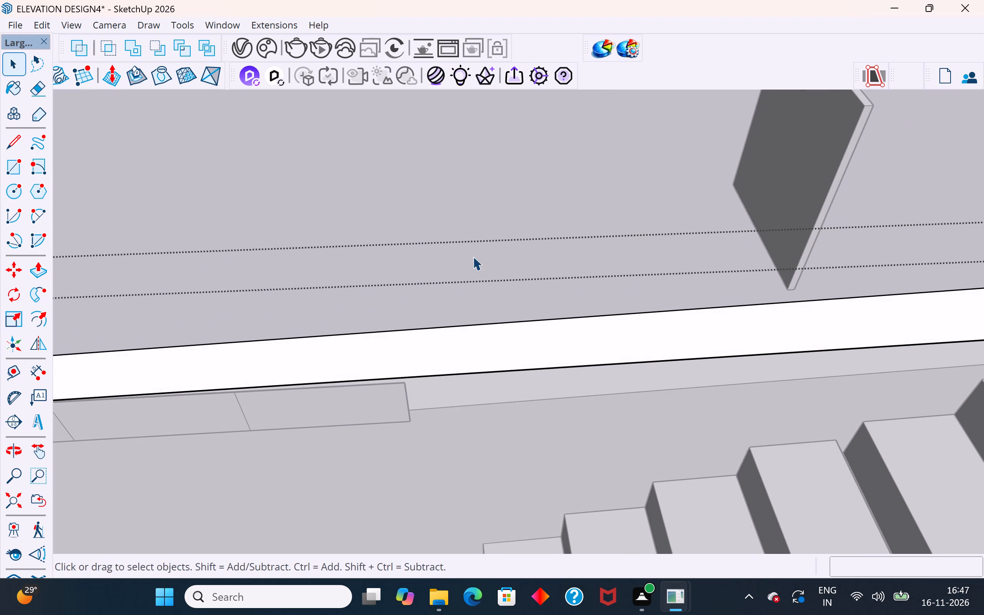
left_click(473, 256)
left_click(503, 198)
Delete the face of the end panel nearest the stairs, together with its upright end edge and lower edge.
left_click(377, 403)
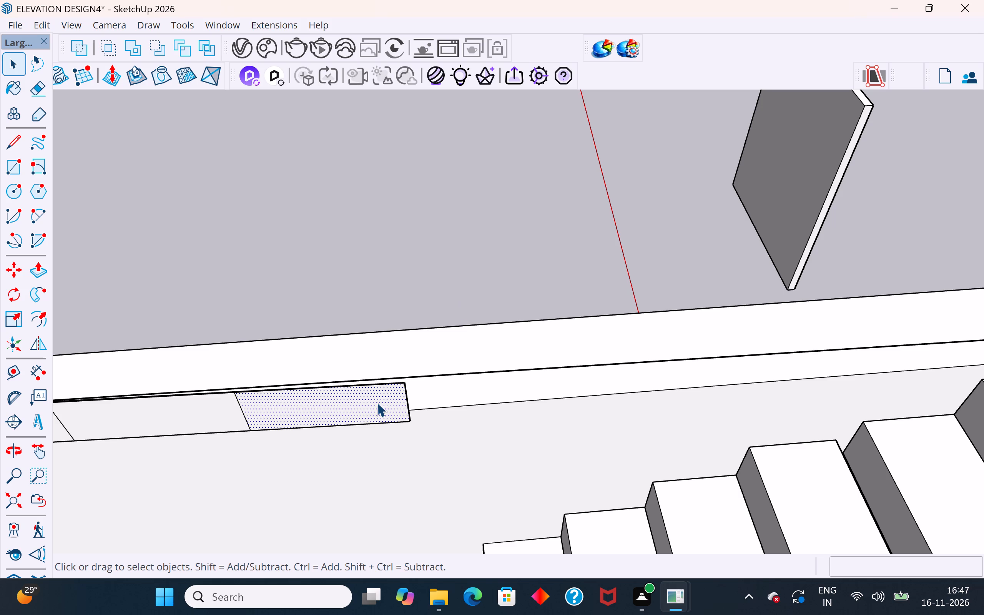
key("Delete")
left_click(408, 402)
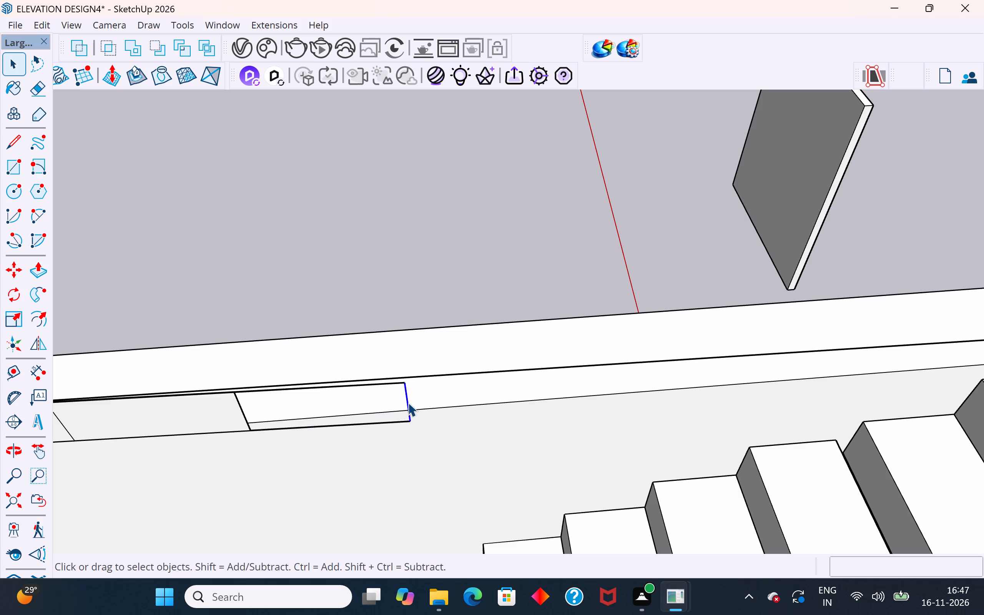
key("Delete")
left_click(403, 420)
key("Delete")
Delete the overlapping stray edges left along the removed panel's top, including the one inside the slab group.
left_click(400, 383)
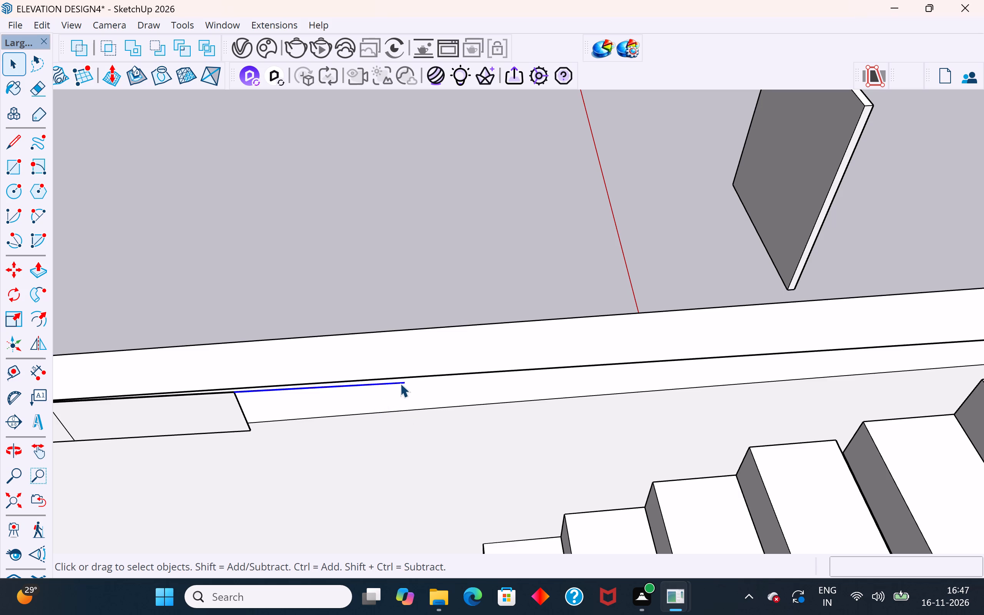
key("Delete")
left_click(377, 383)
key("Delete")
left_click(394, 383)
double_click(394, 383)
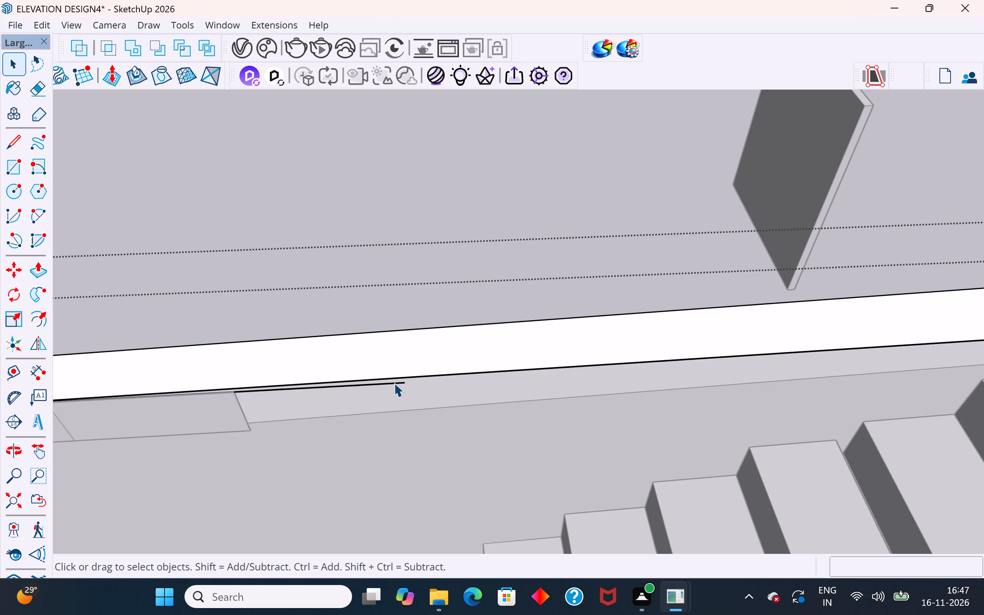
left_click(394, 383)
left_click(401, 386)
left_click(402, 383)
key("Delete")
left_click(216, 419)
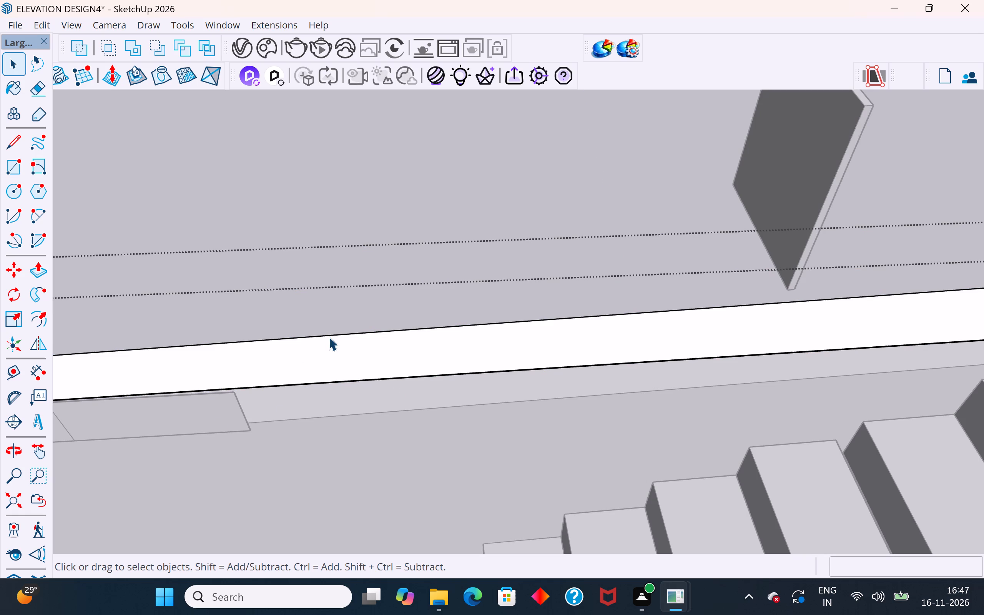
Delete the next panel along the stairwell's side wall, including its face, end edge, lower edge and top edge.
left_click(370, 303)
scroll(550, 350, "down", 11)
left_click(416, 271)
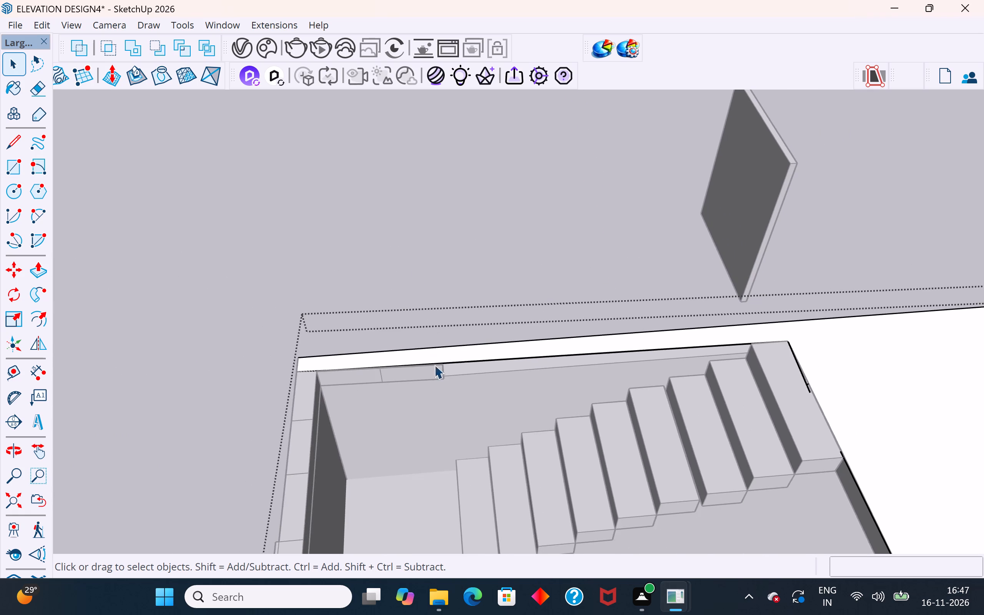
scroll(434, 374, "up", 8)
left_click(401, 378)
key("Delete")
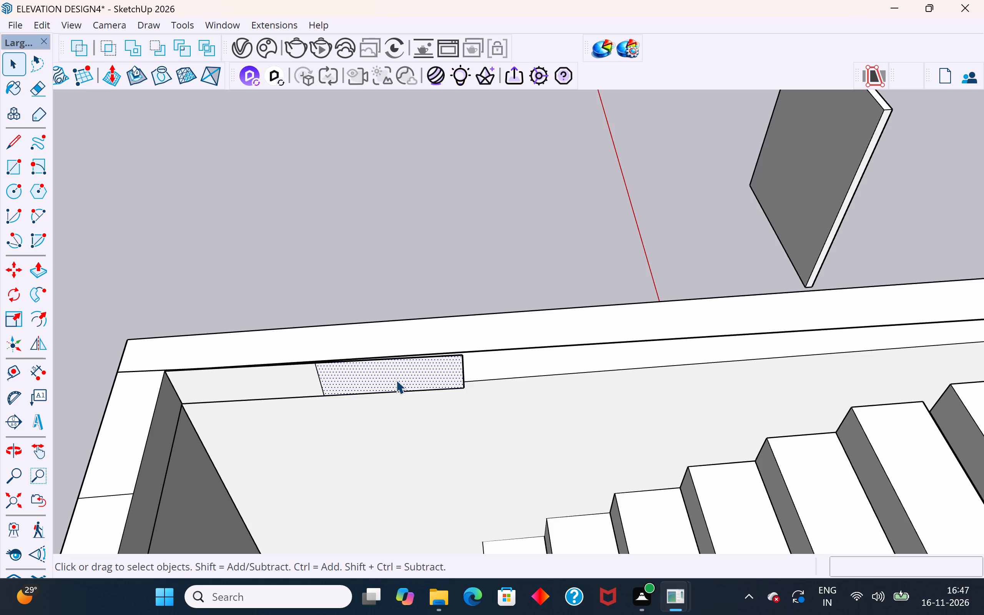
left_click(464, 374)
key("Delete")
left_click(455, 389)
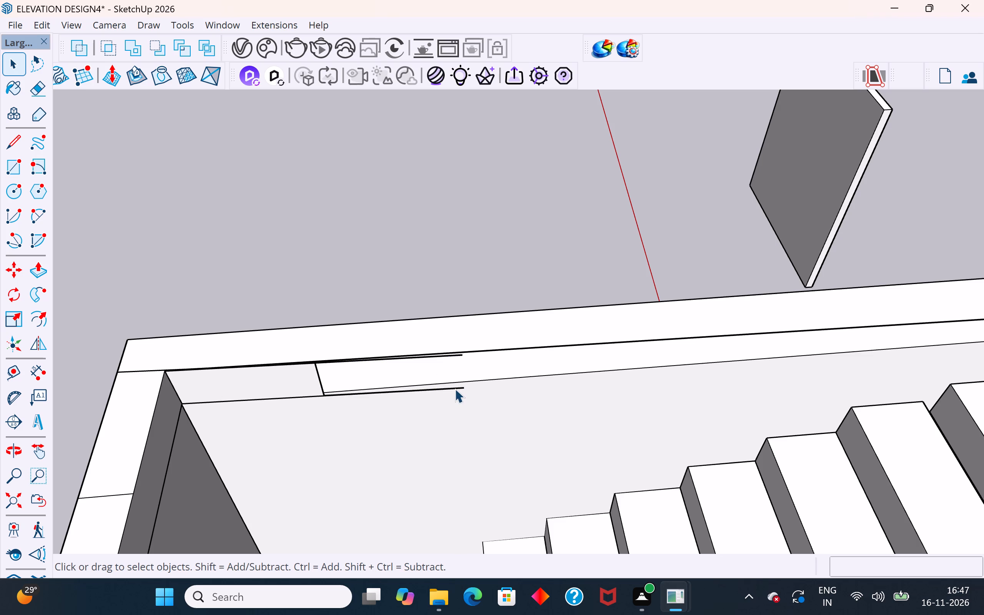
key("Delete")
left_click(457, 354)
key("Delete")
Delete the remaining panel at the stairwell corner, including its face, upright end edge, lower edge and top edge.
left_click(317, 381)
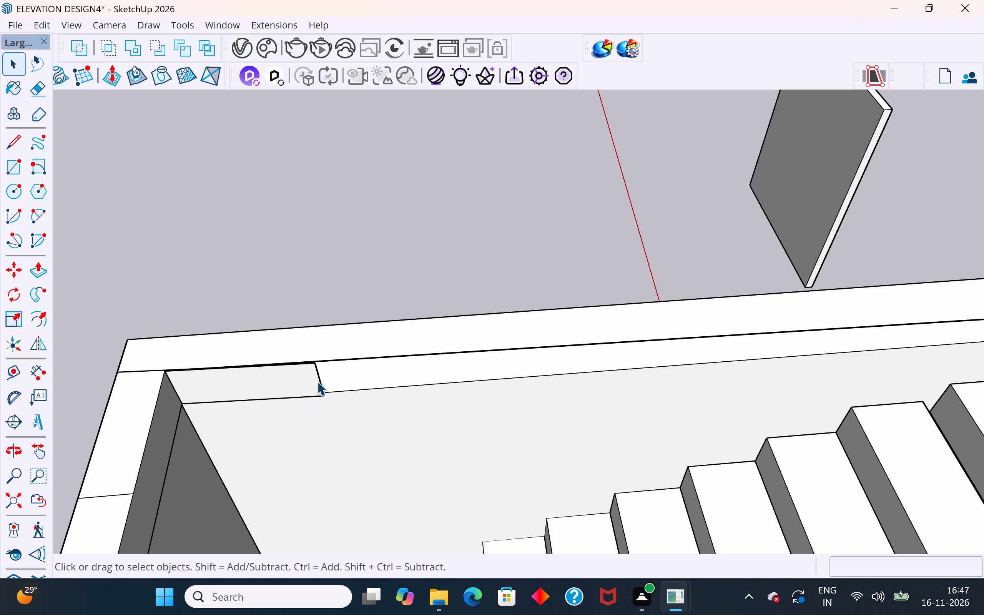
key("Delete")
left_click(320, 377)
key("Delete")
left_click(319, 394)
key("Delete")
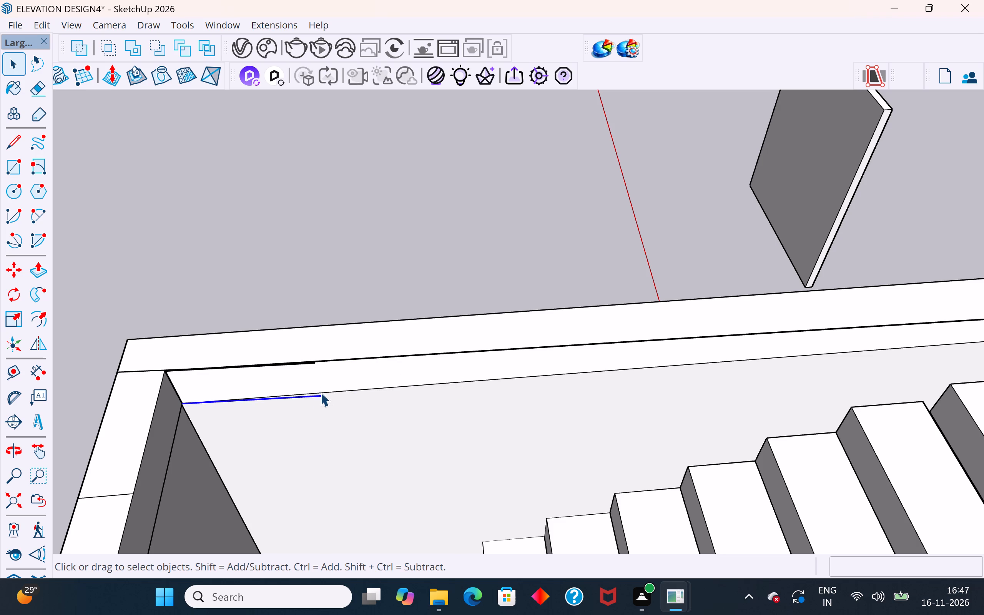
left_click(311, 361)
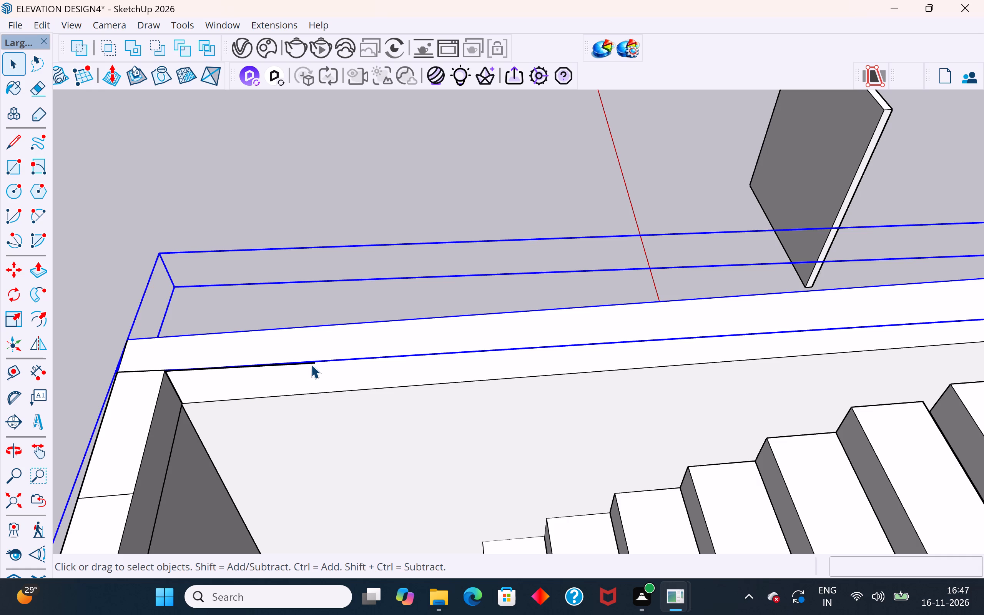
left_click(311, 364)
scroll(311, 365, "up", 9)
key("Delete")
scroll(311, 367, "down", 2)
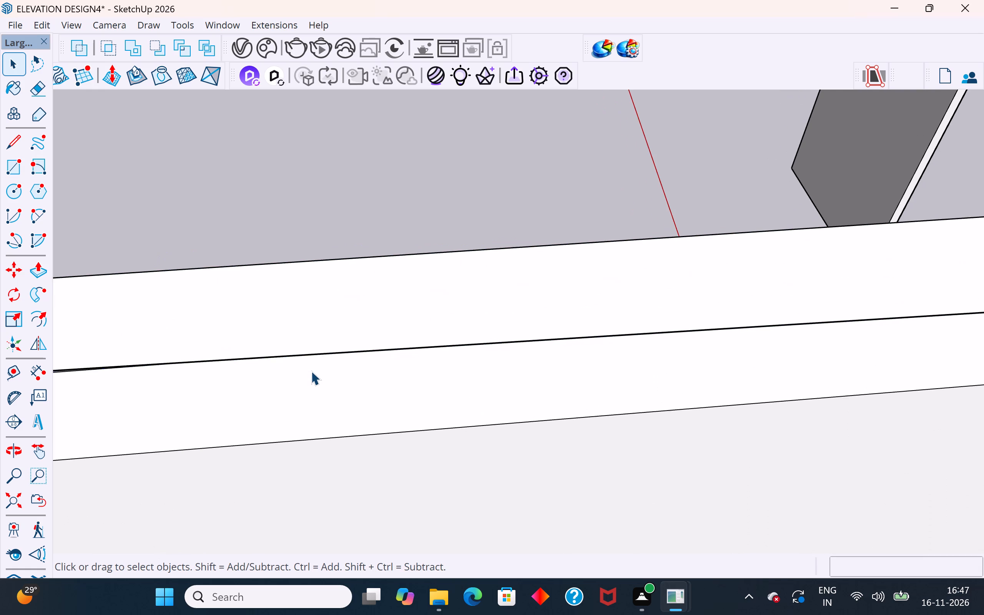
scroll(311, 371, "down", 16)
left_click(353, 297)
Close the opening along the stairwell's long side with an upright rectangle about 10' 4 1/2" by 6".
middle_click_drag(540, 368, 761, 277)
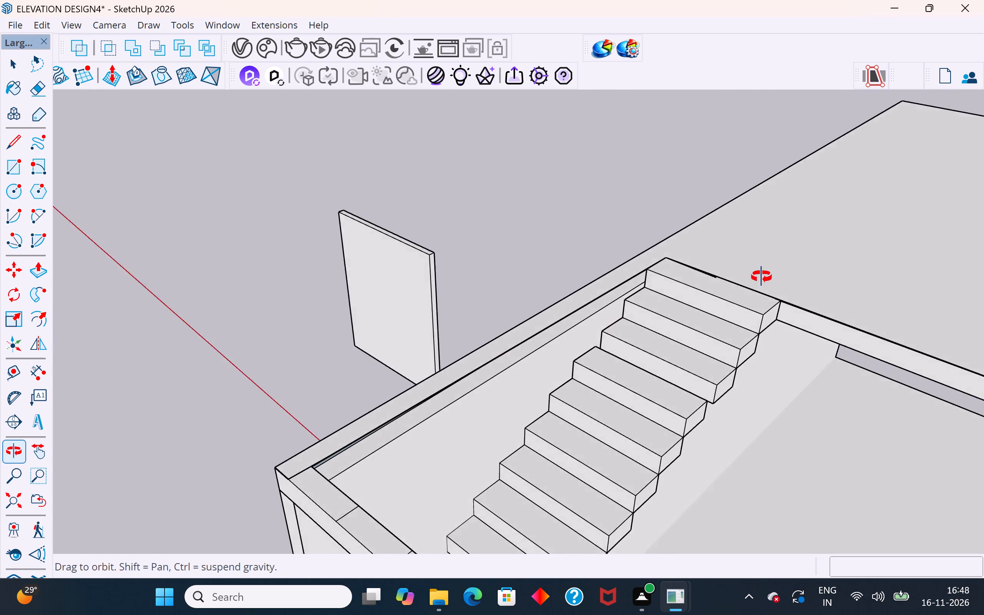
middle_click_drag(761, 277, 786, 241)
middle_click_drag(526, 374, 558, 427)
scroll(371, 472, "up", 2)
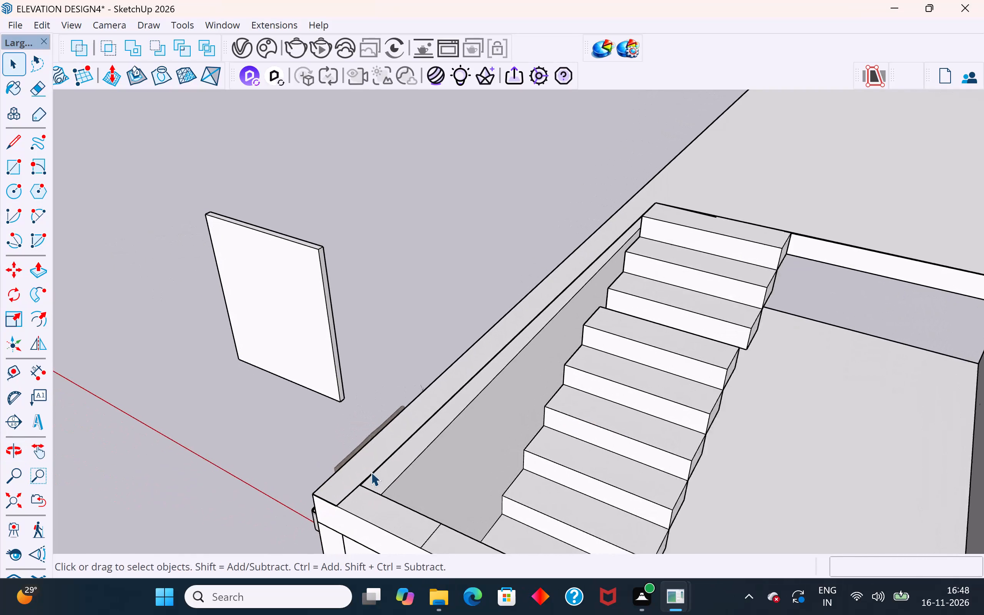
scroll(371, 472, "up", 6)
middle_click_drag(411, 442, 284, 366)
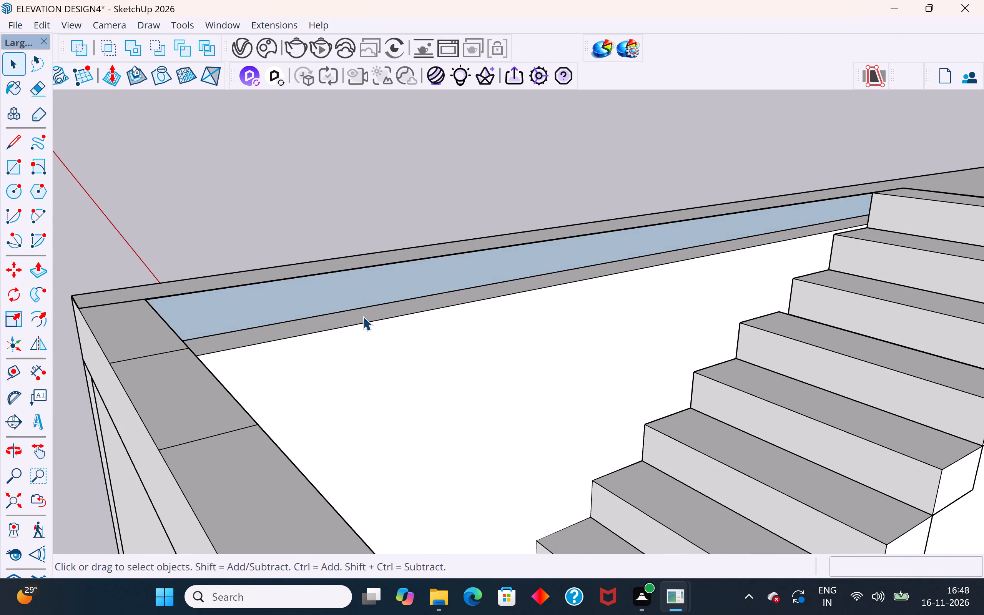
scroll(482, 413, "down", 3)
middle_click_drag(550, 417, 673, 457)
left_click(15, 161)
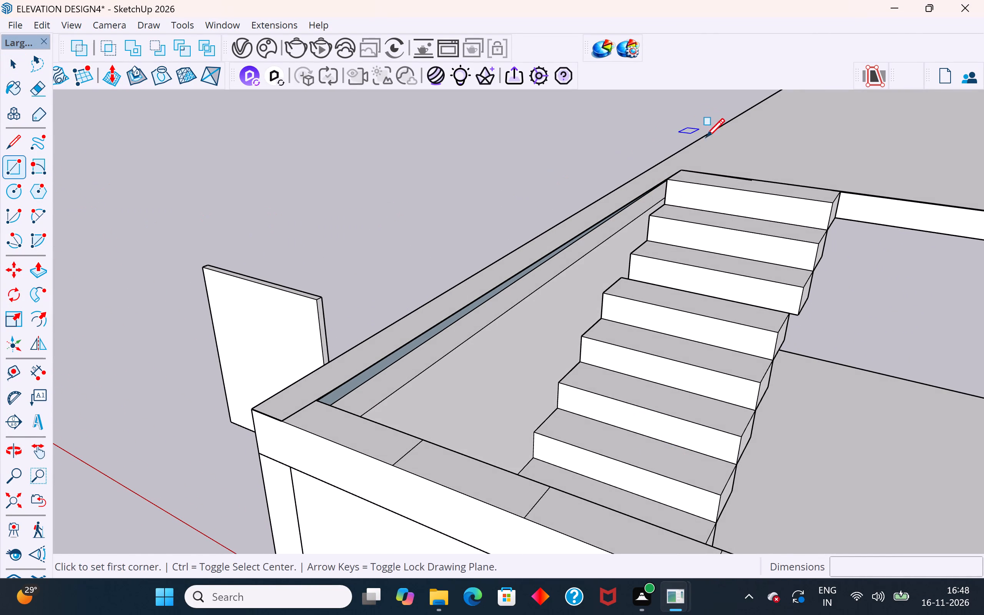
scroll(680, 175, "up", 3)
left_click(681, 172)
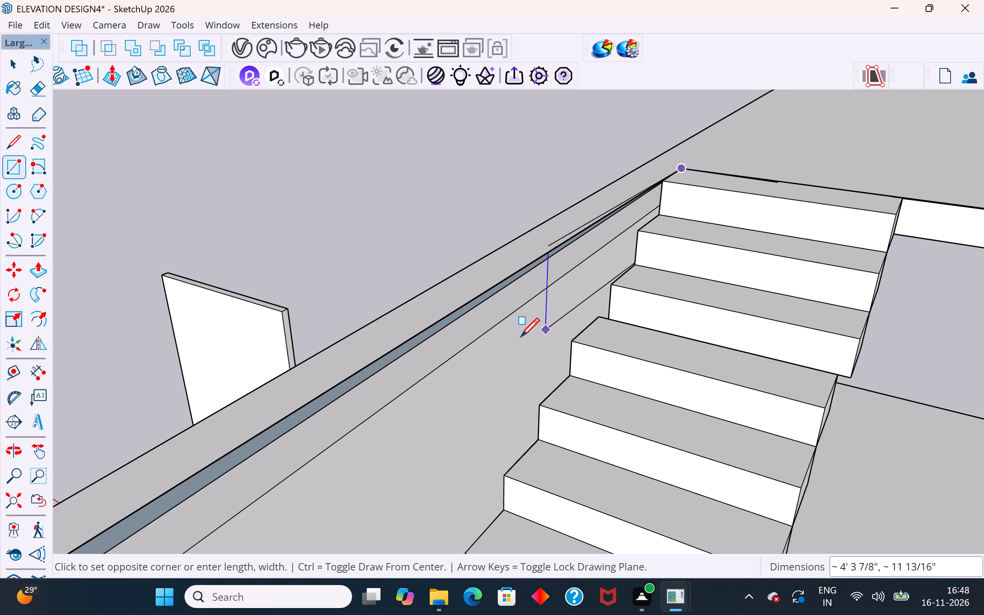
middle_click_drag(505, 342, 154, 320)
scroll(645, 423, "down", 5)
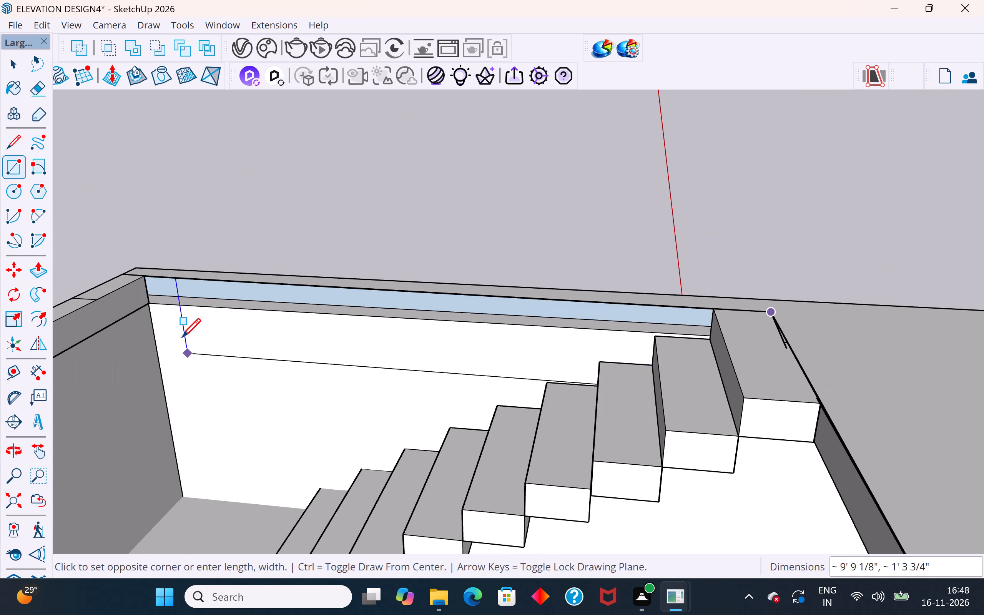
scroll(170, 324, "up", 1)
left_click(149, 307)
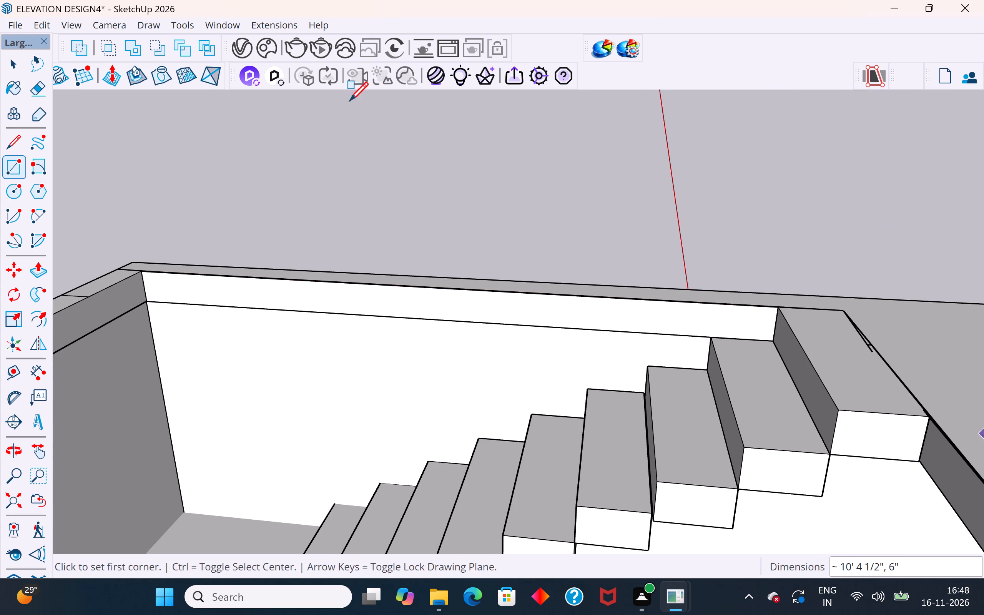
left_click(13, 62)
left_click(341, 251)
Inside the stairs group, delete the topmost step block that sits level with the slab.
middle_click_drag(673, 387, 751, 475)
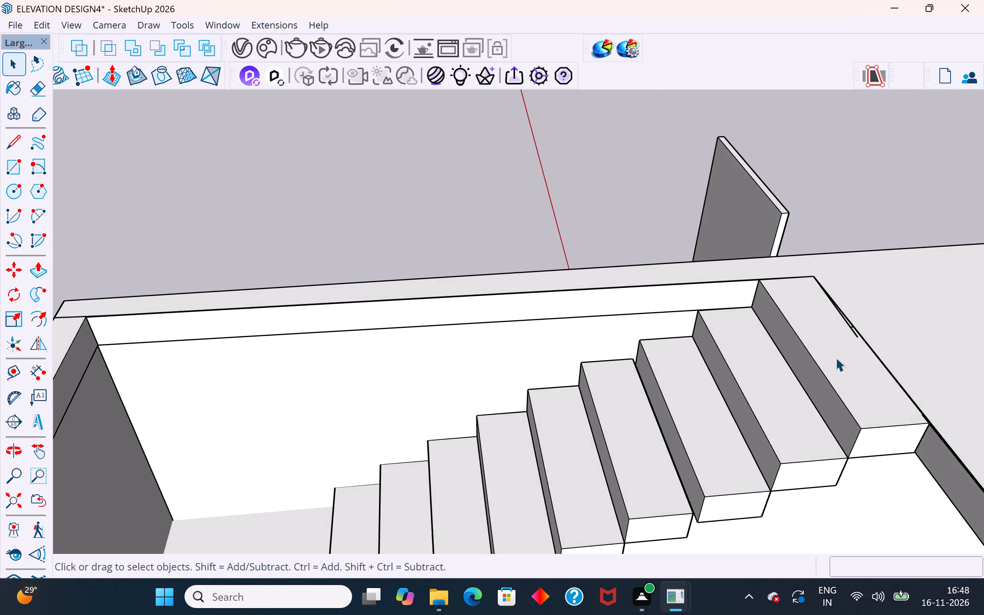
scroll(876, 332, "up", 8)
middle_click_drag(828, 339, 831, 418)
scroll(834, 394, "up", 4)
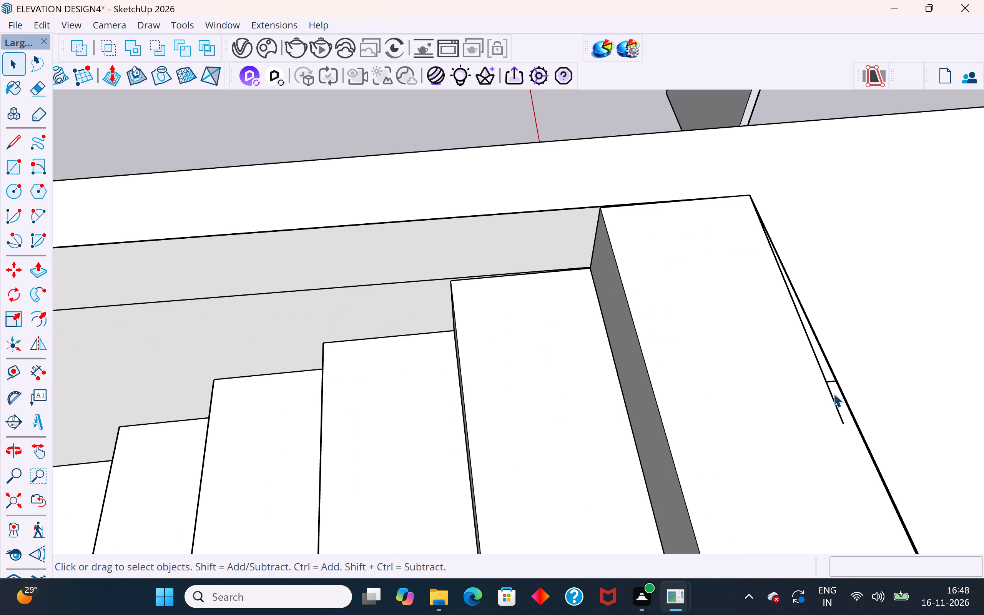
left_click(833, 393)
double_click(828, 385)
left_click(829, 387)
scroll(595, 259, "down", 4)
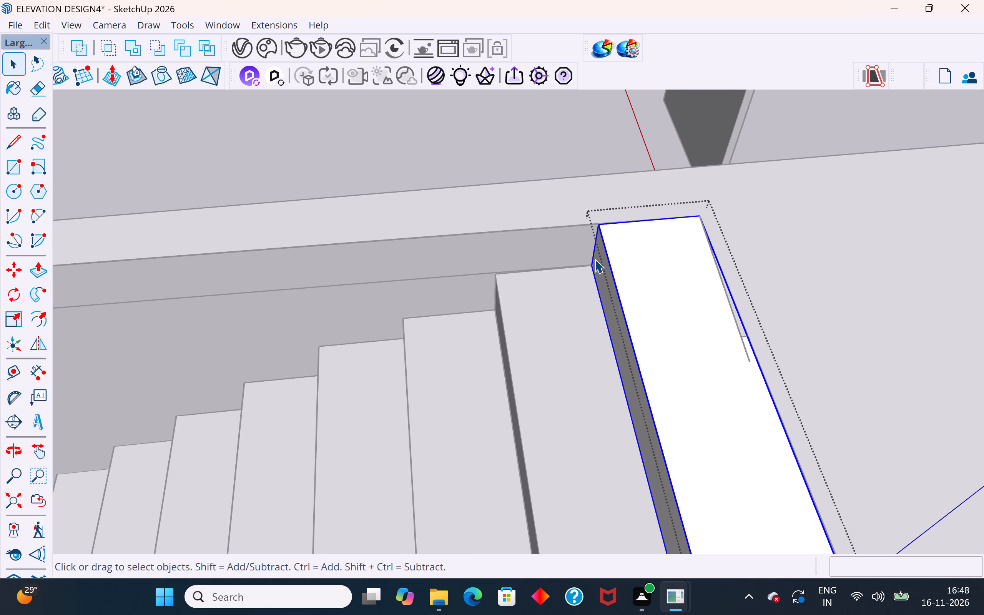
key("Delete")
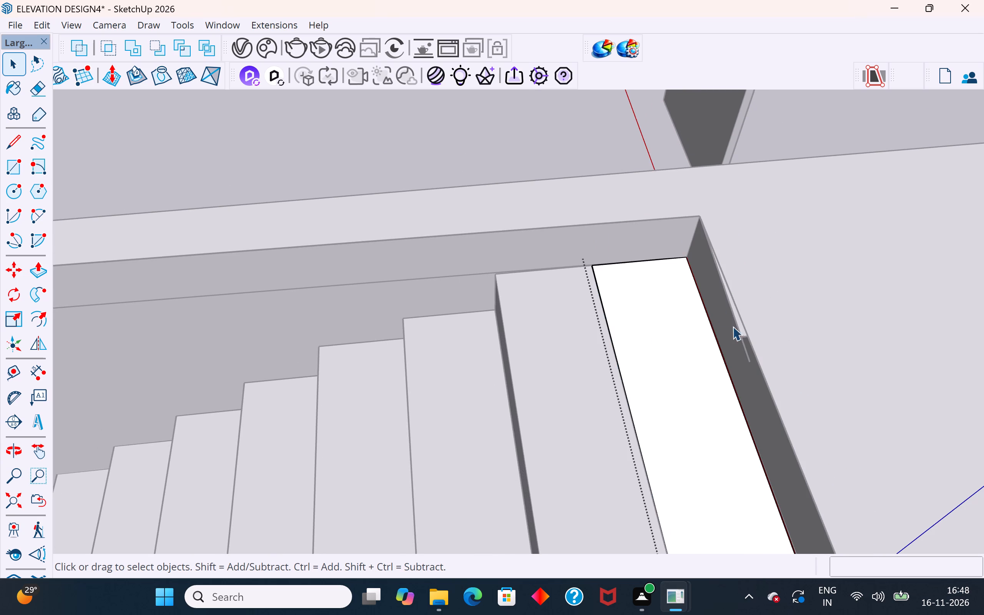
middle_click_drag(735, 333, 764, 203)
left_click(642, 109)
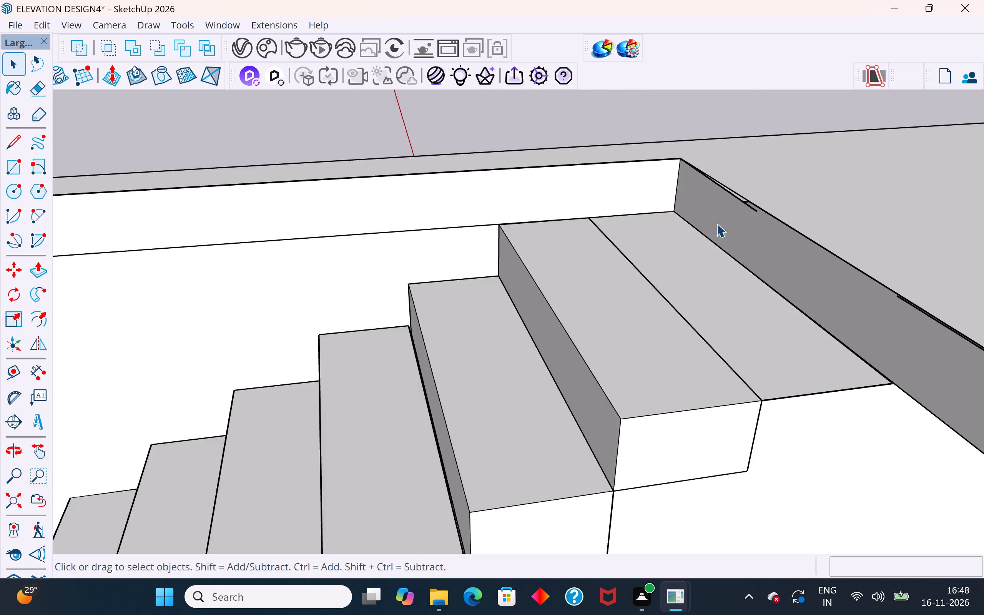
Inside the slab group, draw a line from the stairwell corner to the stray cross edge, separating the thin sliver from the top face.
scroll(762, 209, "up", 5)
middle_click_drag(752, 207, 725, 140)
key("Delete")
scroll(721, 152, "up", 3)
middle_click_drag(718, 153, 669, 128)
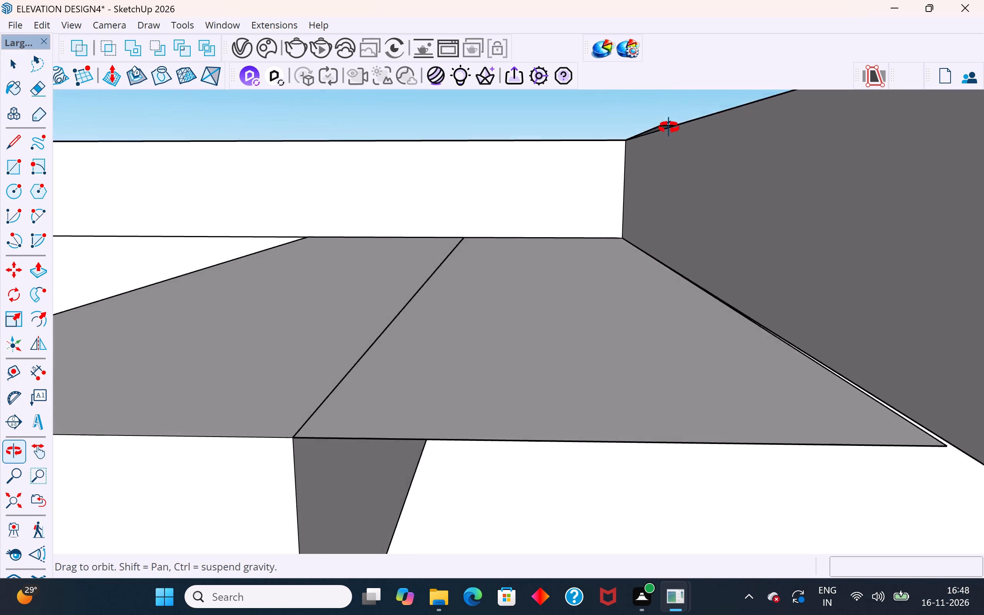
middle_click_drag(669, 128, 662, 122)
scroll(657, 119, "up", 4)
left_click(650, 111)
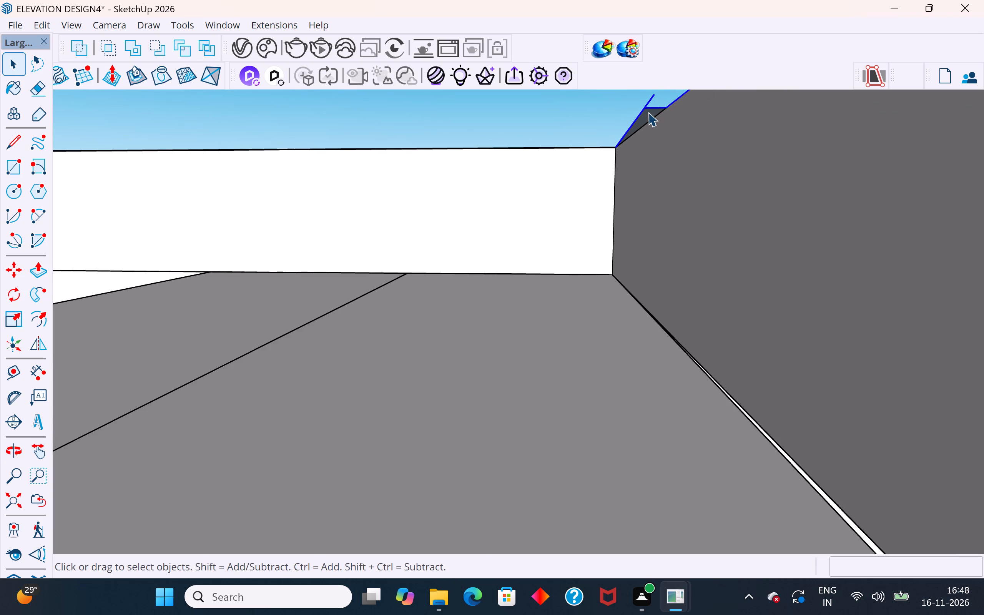
middle_click_drag(634, 169, 658, 304)
double_click(693, 350)
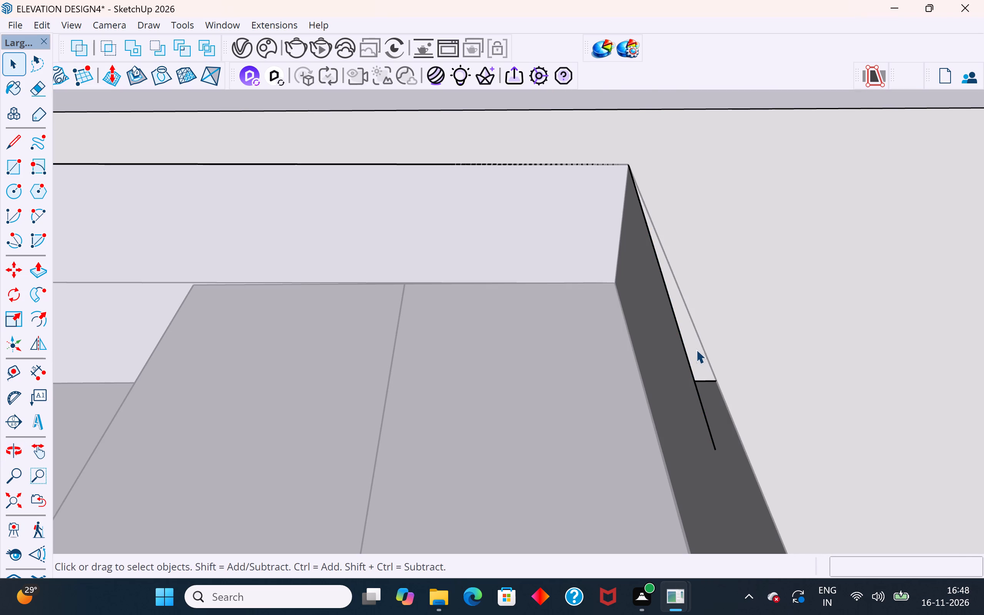
left_click(696, 351)
left_click(691, 358)
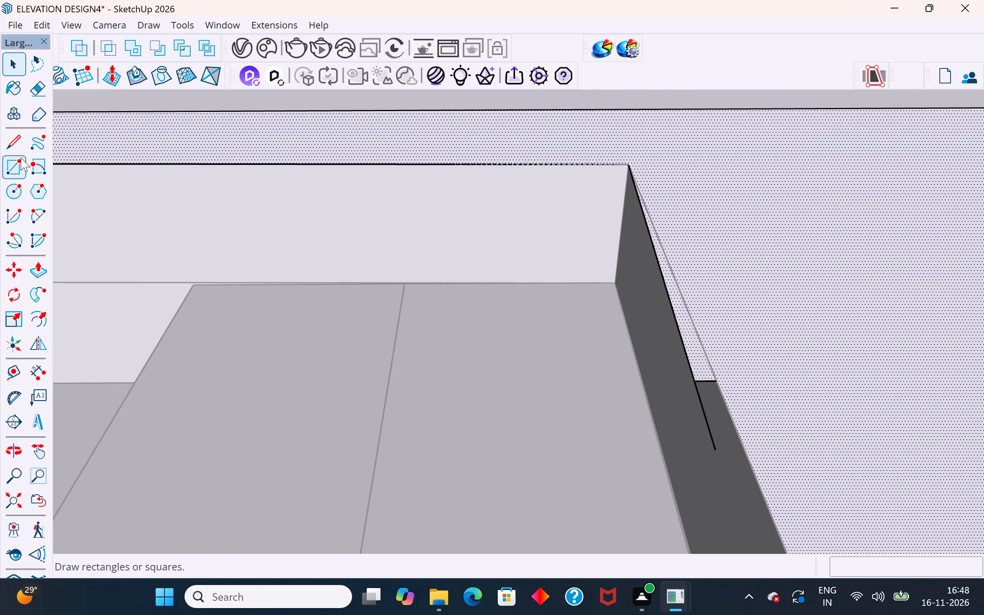
left_click(13, 146)
left_click(627, 166)
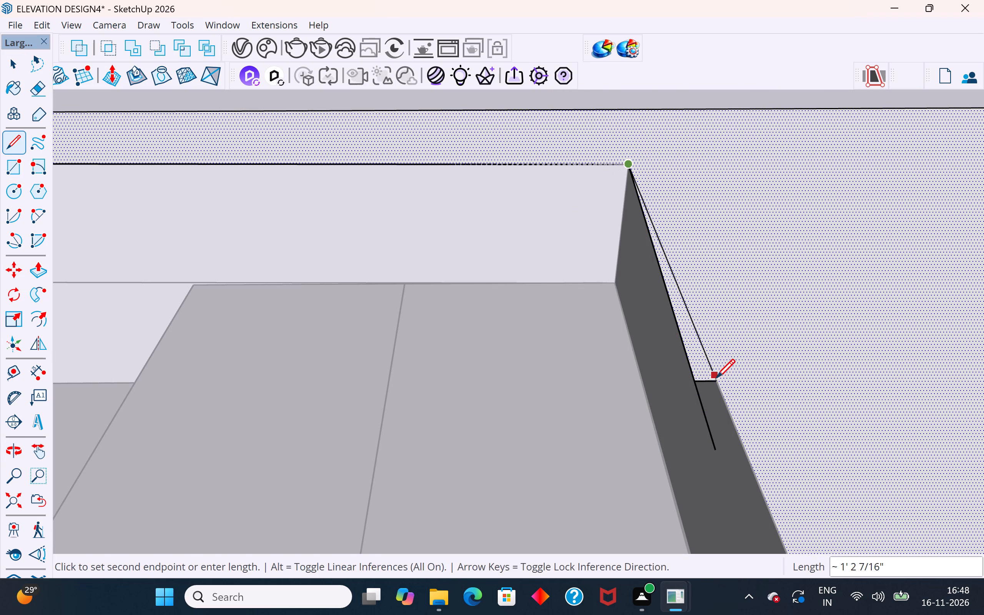
left_click(716, 384)
left_click(20, 66)
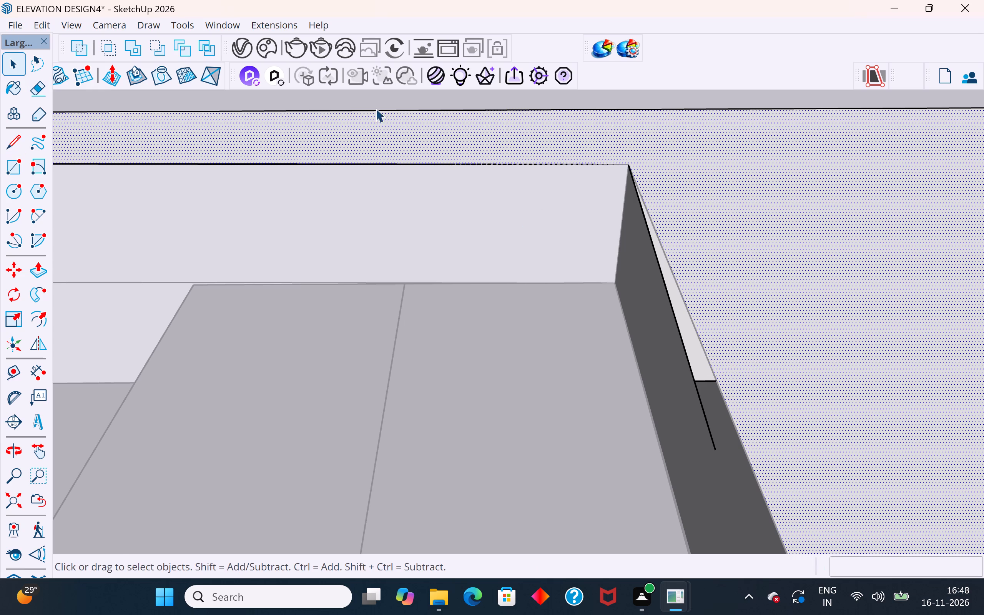
left_click(387, 101)
Delete the sliver face and the three stray edges beside the stairwell corner.
left_click(692, 340)
key("Delete")
left_click(689, 375)
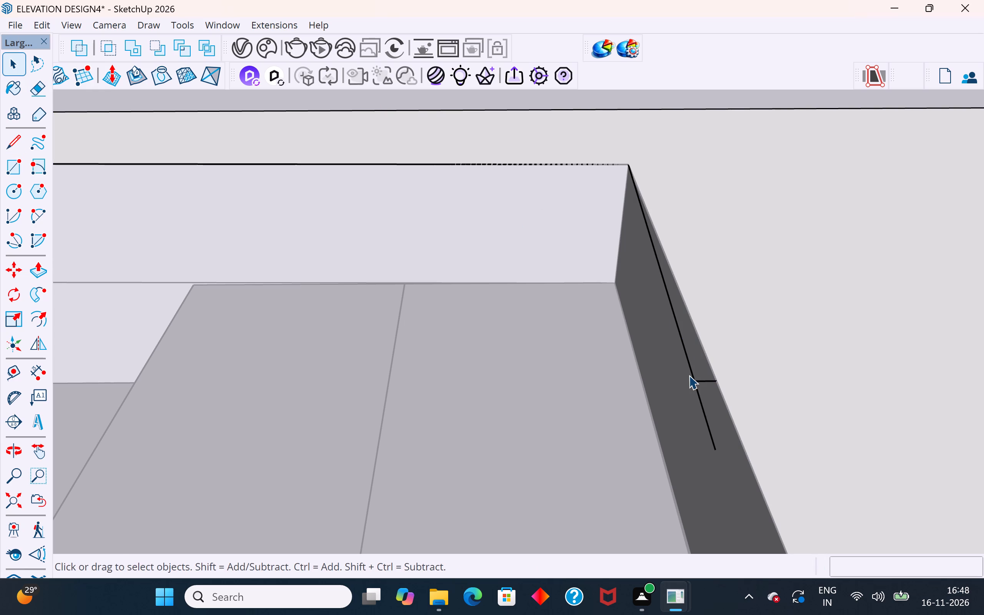
left_click(694, 377)
key("Delete")
left_click(704, 382)
key("Delete")
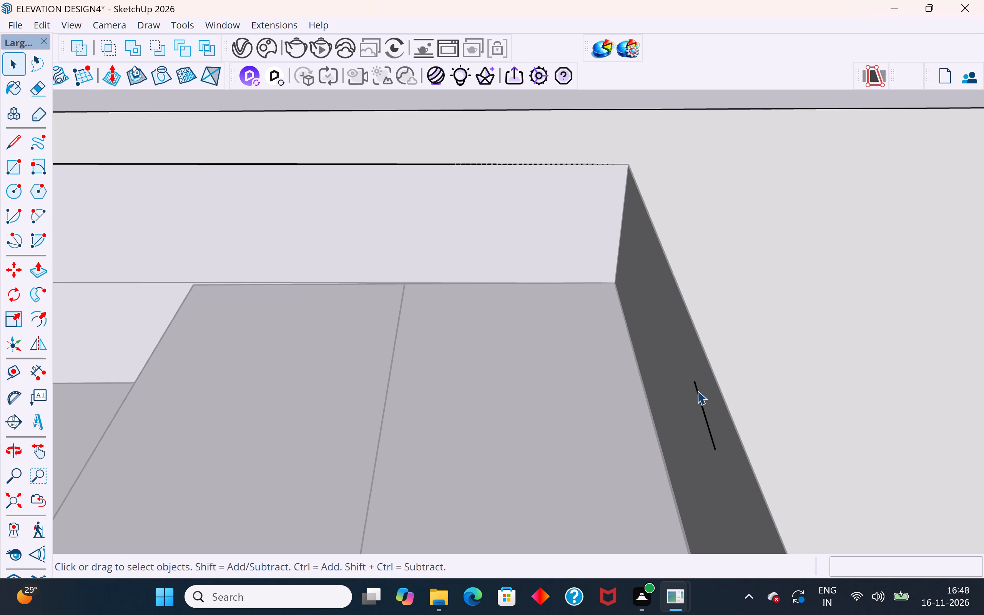
left_click(697, 391)
key("Delete")
scroll(603, 251, "down", 11)
scroll(575, 231, "down", 4)
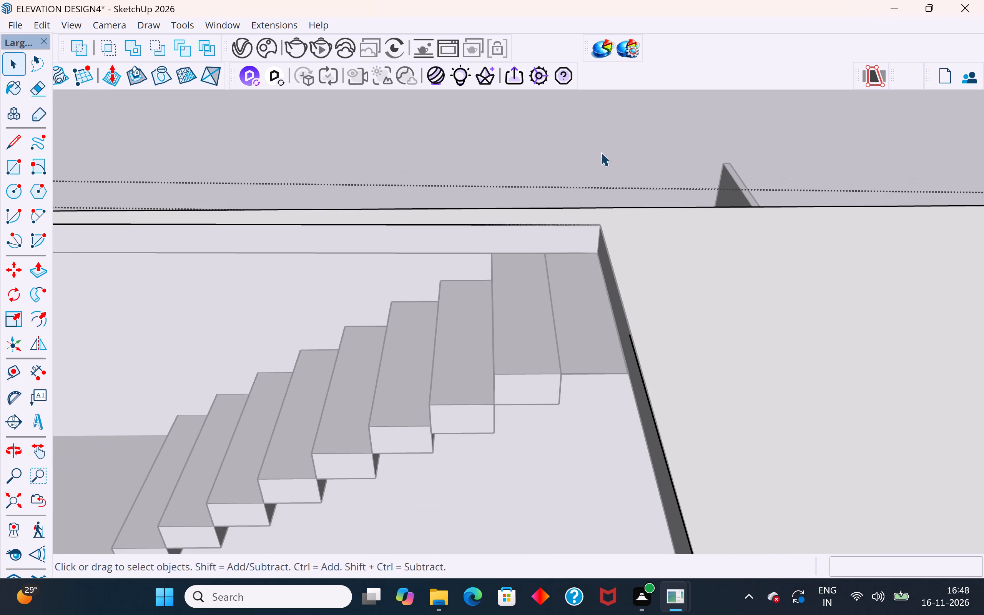
left_click(601, 152)
Try to delete the stray edge left on the slab's stairwell side beside the top step.
middle_click_drag(640, 366, 644, 246)
middle_click_drag(597, 298, 580, 222)
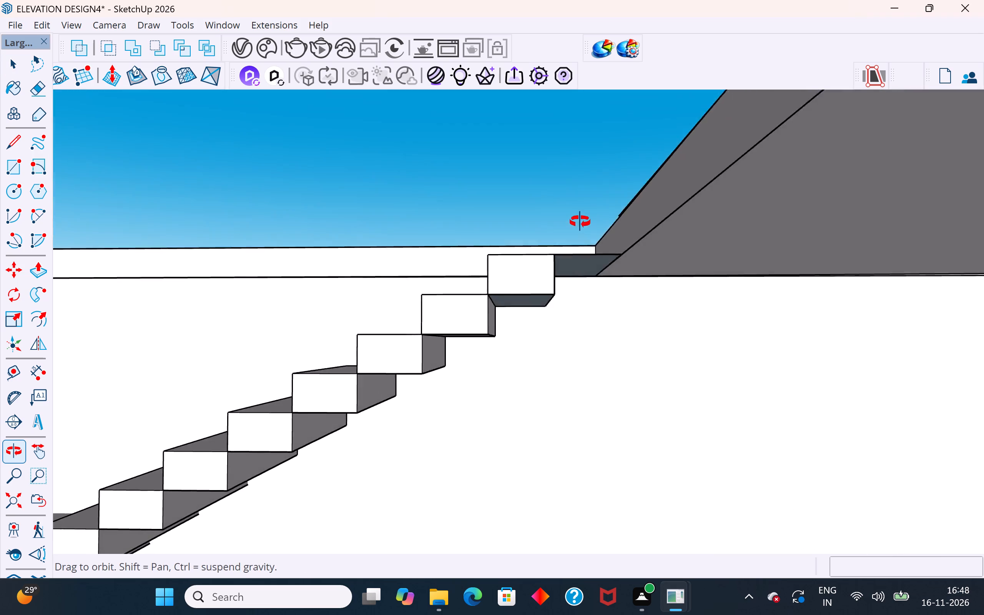
middle_click_drag(580, 222, 573, 194)
scroll(591, 249, "up", 3)
scroll(510, 467, "down", 4)
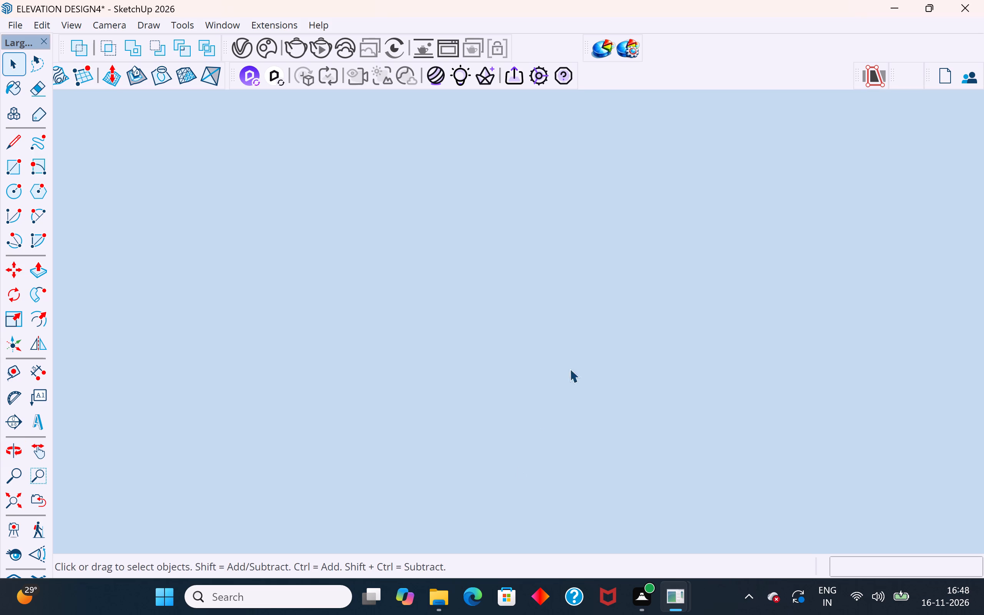
scroll(541, 357, "down", 4)
middle_click_drag(547, 362, 589, 474)
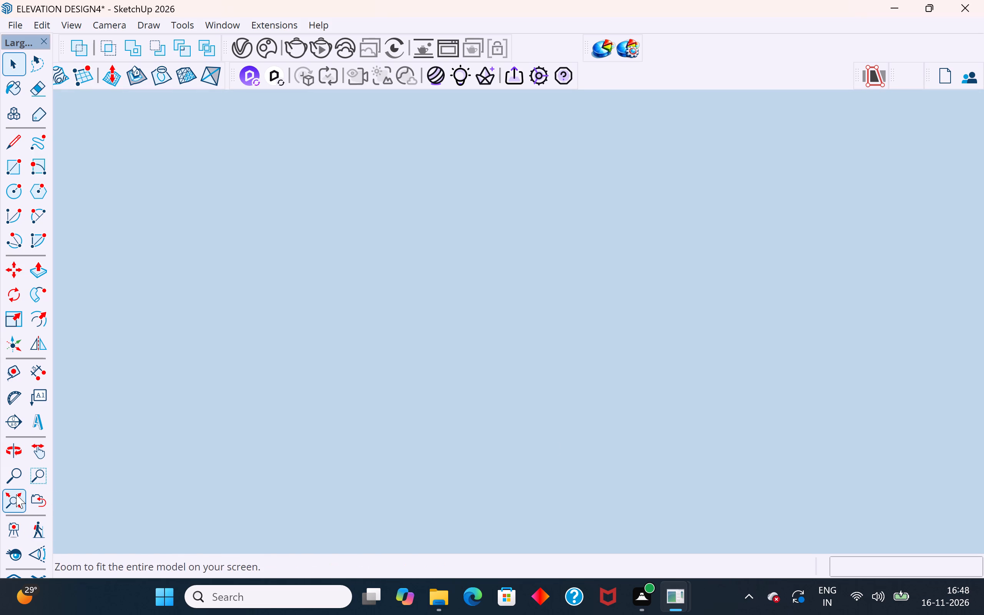
left_click(16, 494)
scroll(432, 454, "down", 4)
scroll(425, 146, "up", 11)
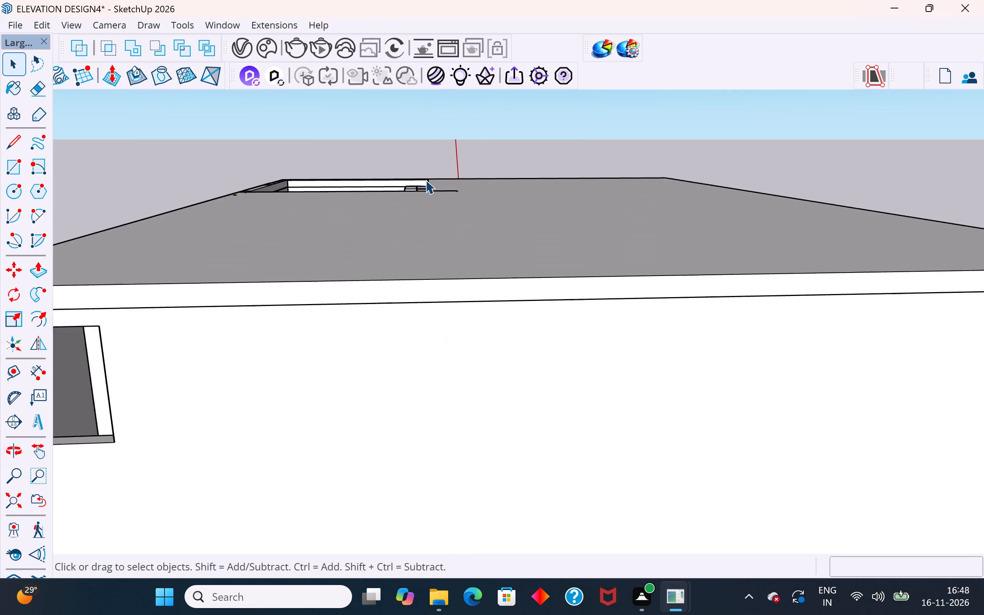
scroll(426, 180, "up", 13)
middle_click_drag(417, 236, 459, 252)
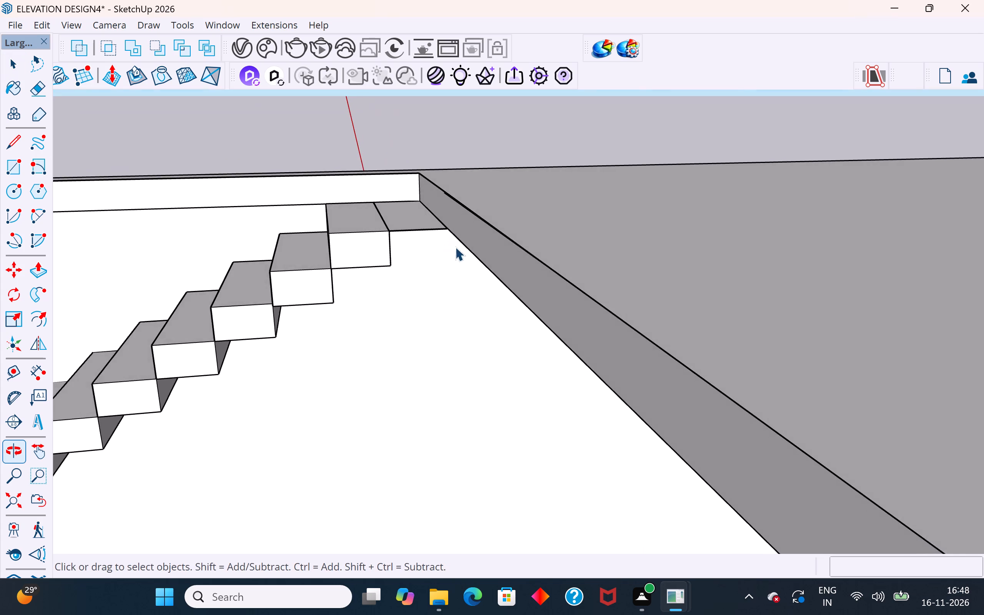
scroll(447, 215, "up", 5)
middle_click_drag(467, 193, 438, 269)
scroll(436, 261, "up", 5)
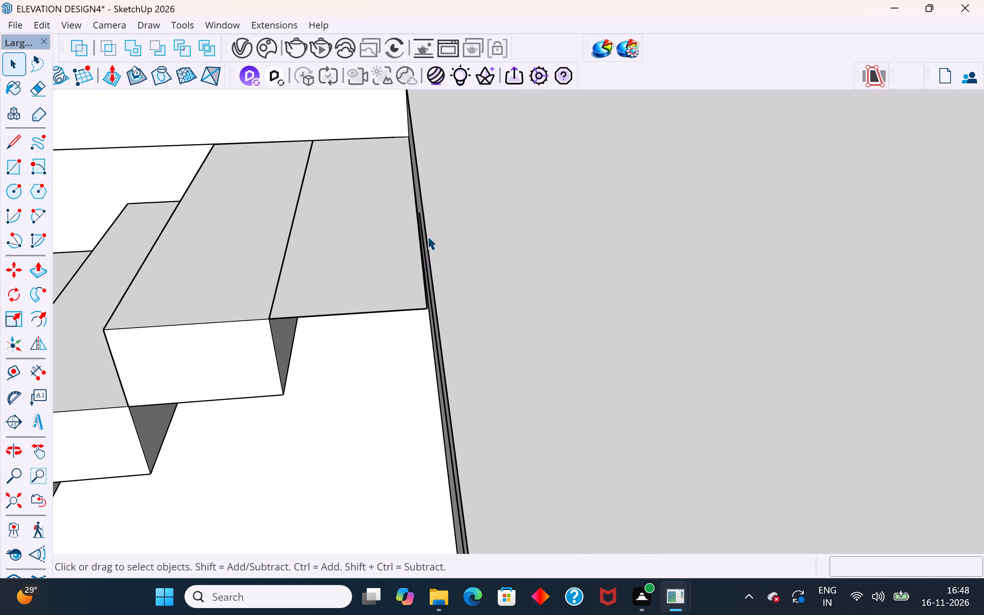
scroll(427, 236, "up", 5)
left_click(422, 216)
key("Delete")
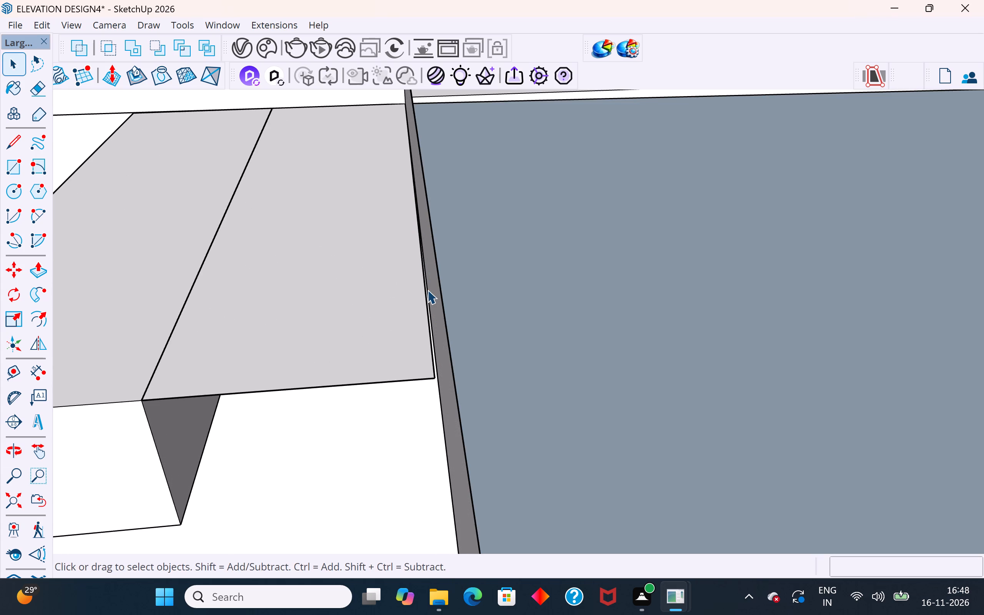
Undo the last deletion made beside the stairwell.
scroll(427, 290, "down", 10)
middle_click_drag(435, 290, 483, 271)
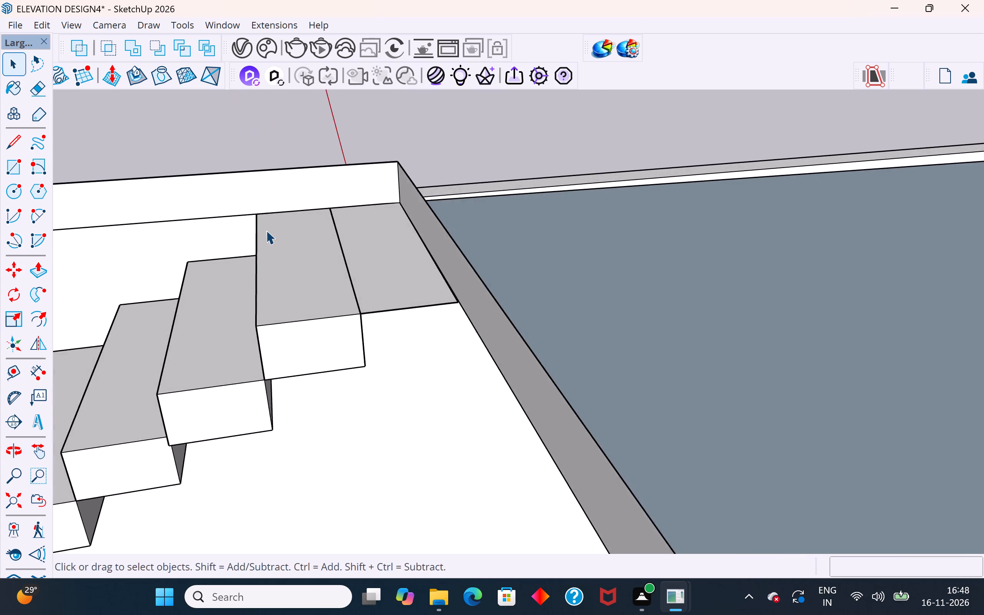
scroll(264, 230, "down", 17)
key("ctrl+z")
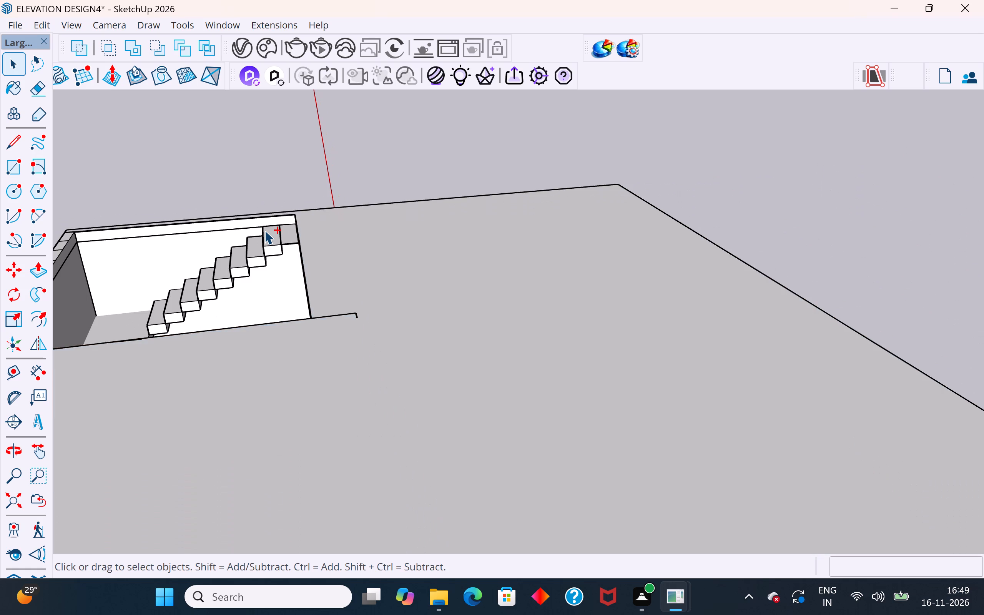
Delete the topmost step block that meets the slab at the stairwell corner.
middle_click_drag(284, 243, 549, 266)
scroll(111, 314, "up", 4)
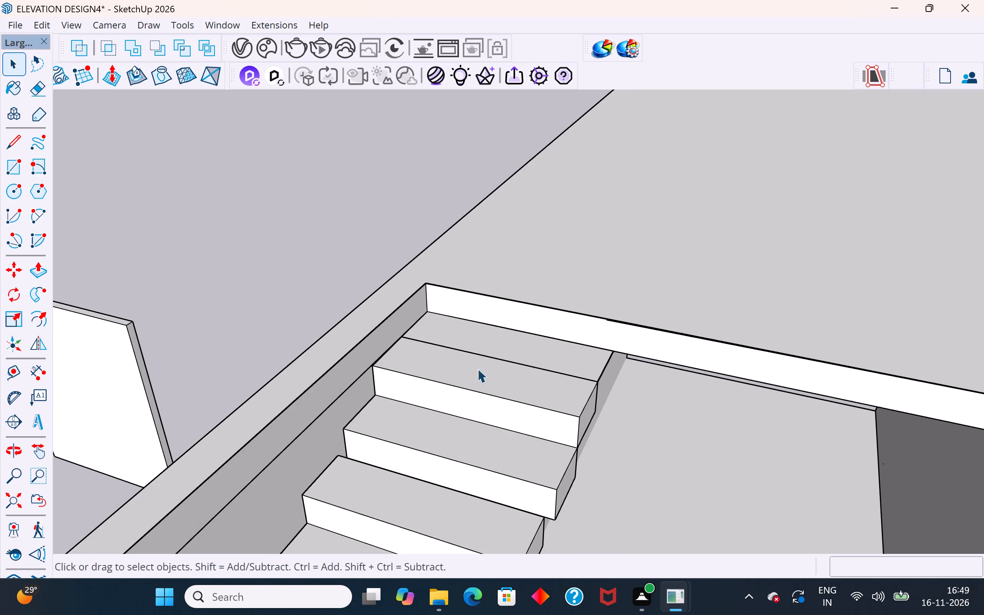
middle_click_drag(524, 369, 301, 175)
middle_click_drag(615, 381, 488, 286)
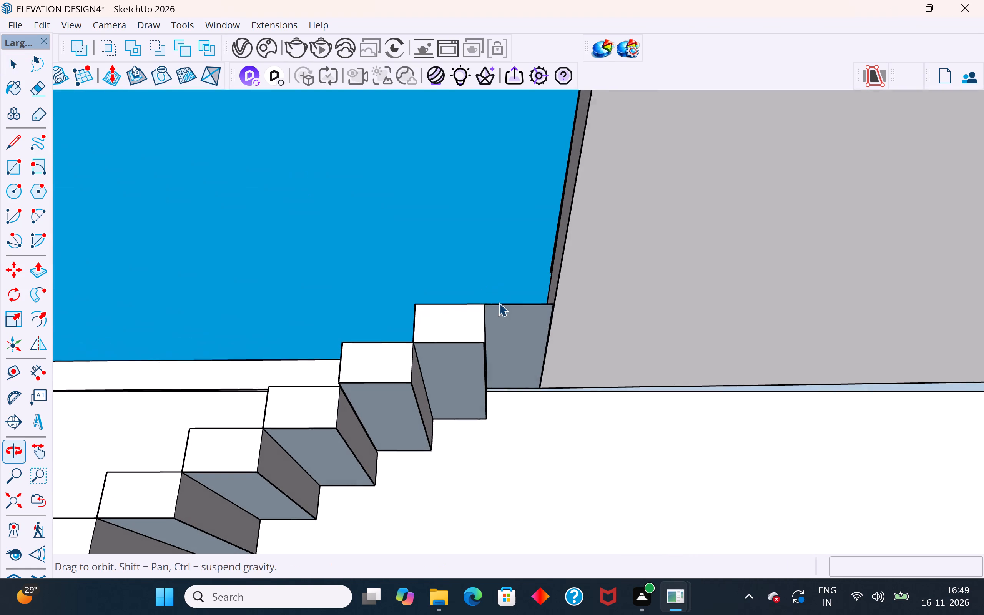
left_click(501, 334)
key("Delete")
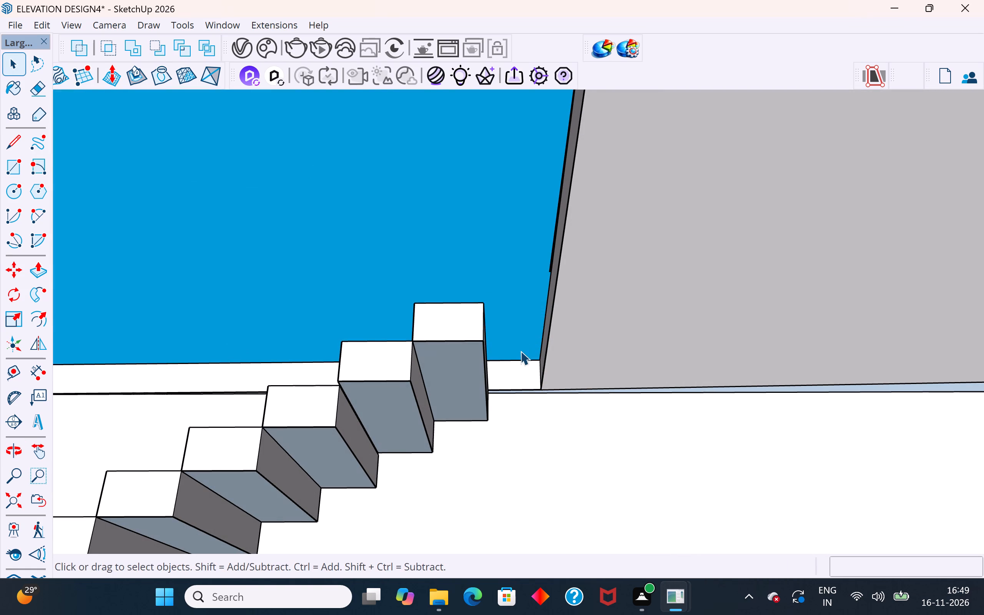
Copy the current highest step block one position up, corner to corner, so that it meets the slab as the top step.
middle_click_drag(515, 377, 509, 387)
left_click(439, 371)
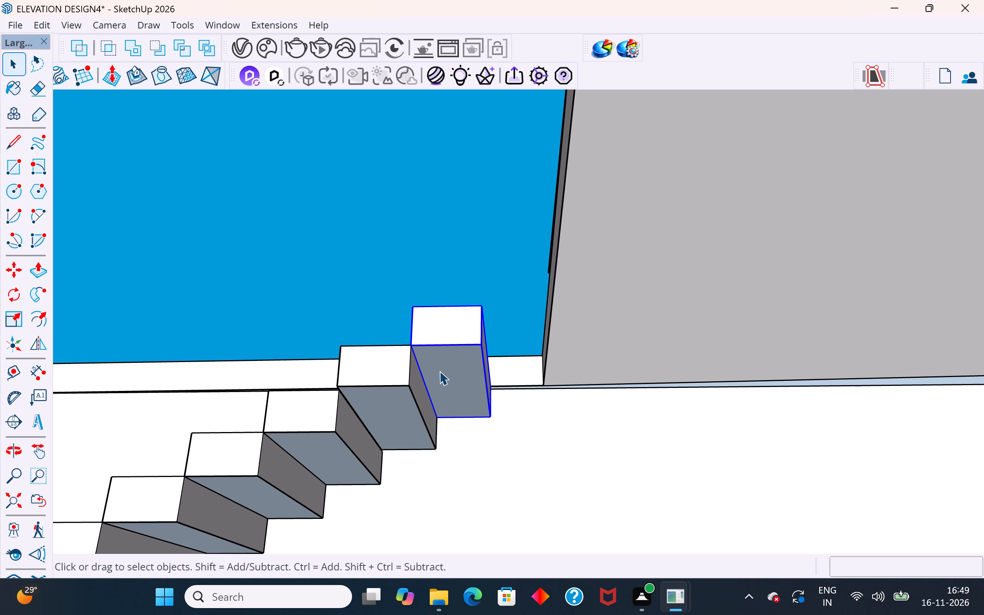
key("m")
left_click(413, 348, "ctrl")
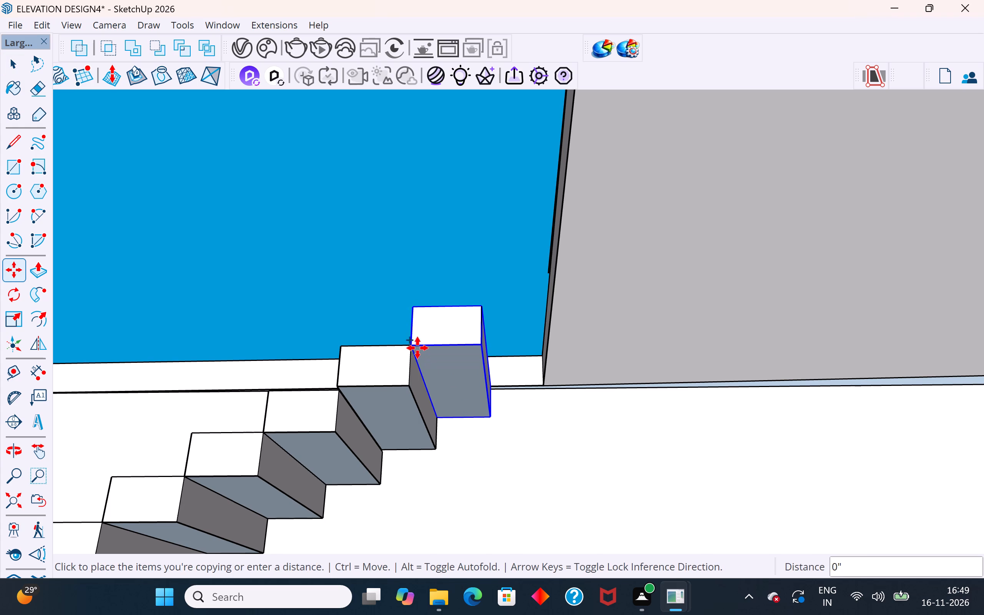
left_click(485, 310)
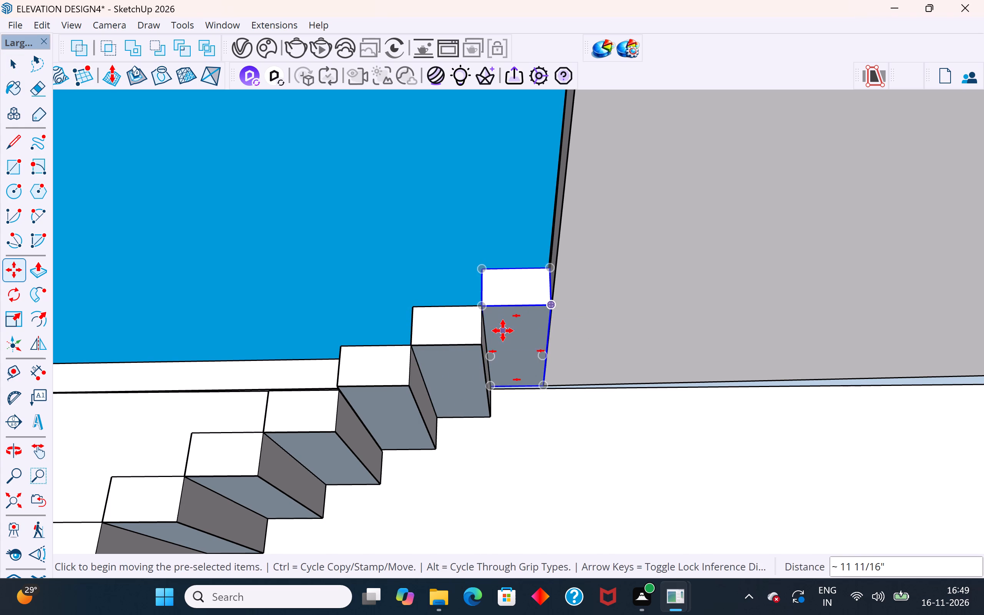
left_click(17, 64)
left_click(378, 254)
Inside the slab group, delete the stray edge running along the stairwell side beside the top step, and leave the group.
middle_click_drag(579, 321, 613, 354)
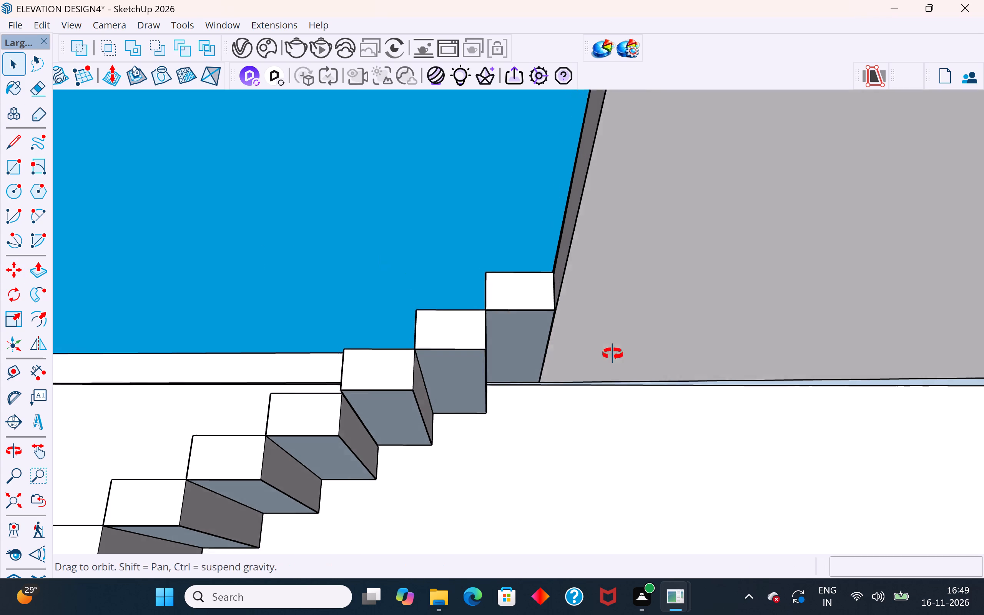
middle_click_drag(613, 354, 742, 523)
middle_click_drag(497, 334, 552, 513)
scroll(607, 352, "up", 8)
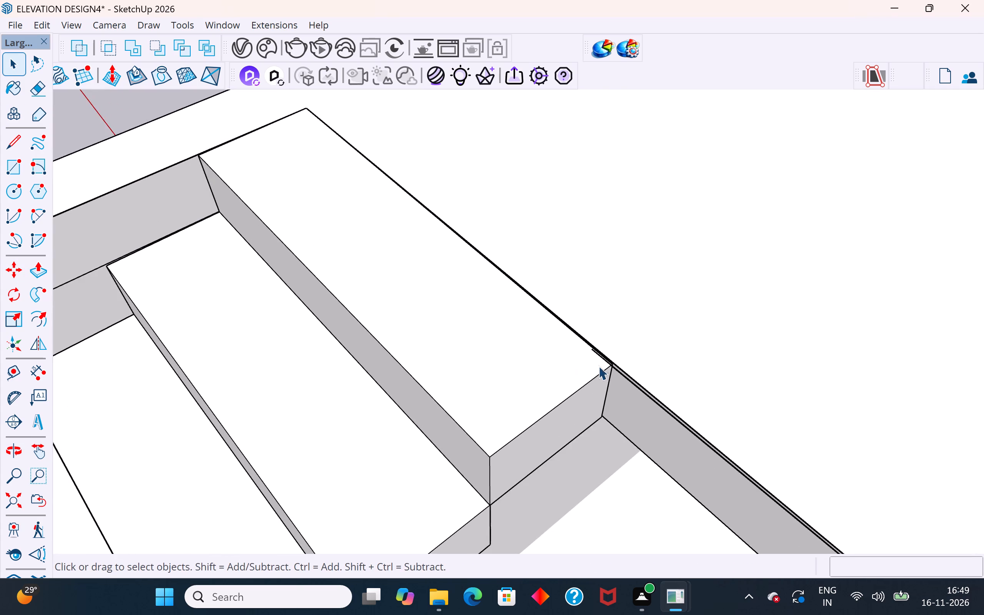
scroll(598, 366, "up", 7)
left_click(626, 376)
left_click(622, 381)
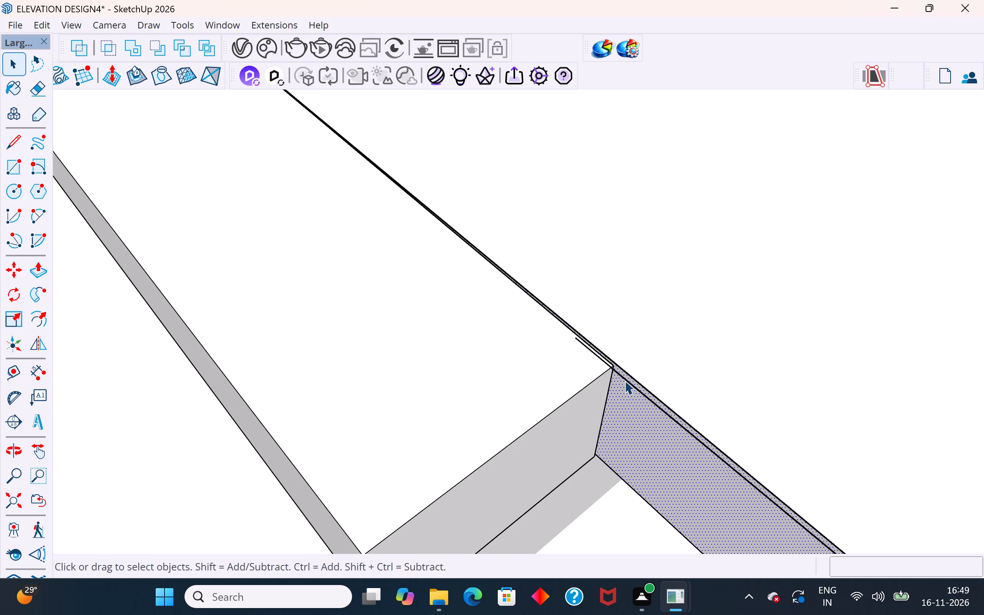
double_click(627, 381)
left_click(630, 386)
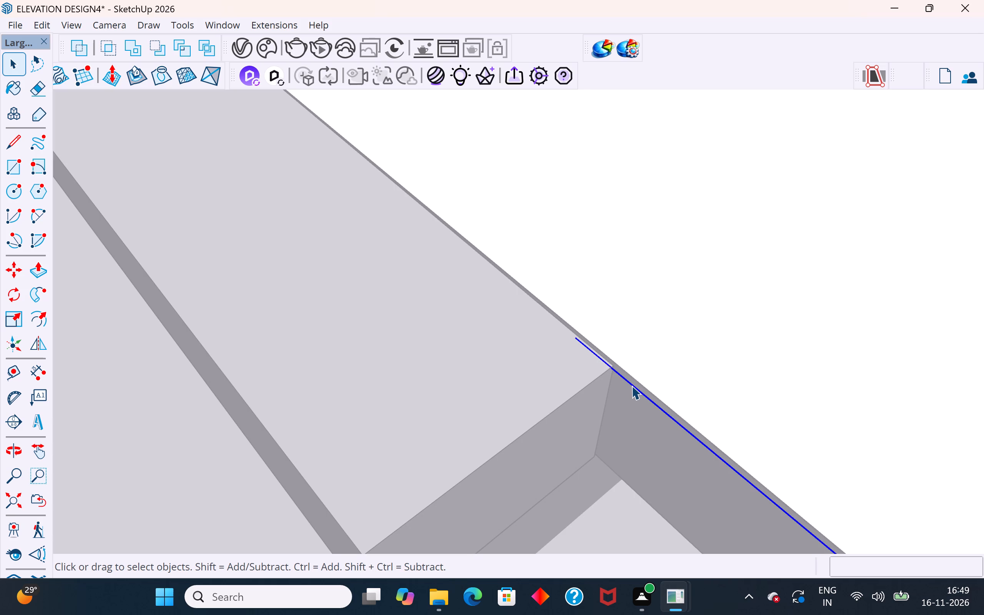
key("Delete")
scroll(578, 394, "down", 20)
scroll(578, 394, "down", 3)
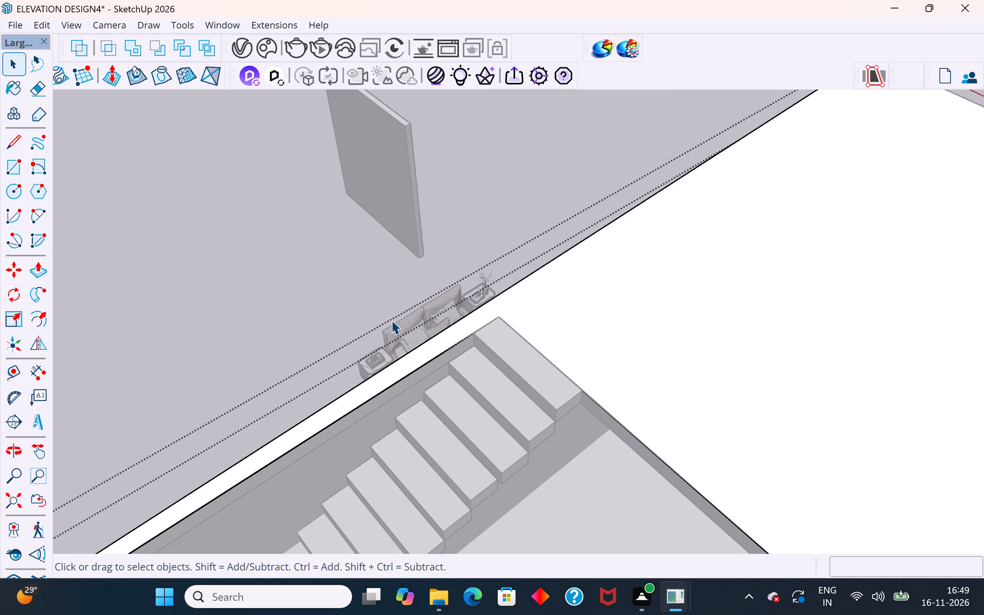
left_click(338, 277)
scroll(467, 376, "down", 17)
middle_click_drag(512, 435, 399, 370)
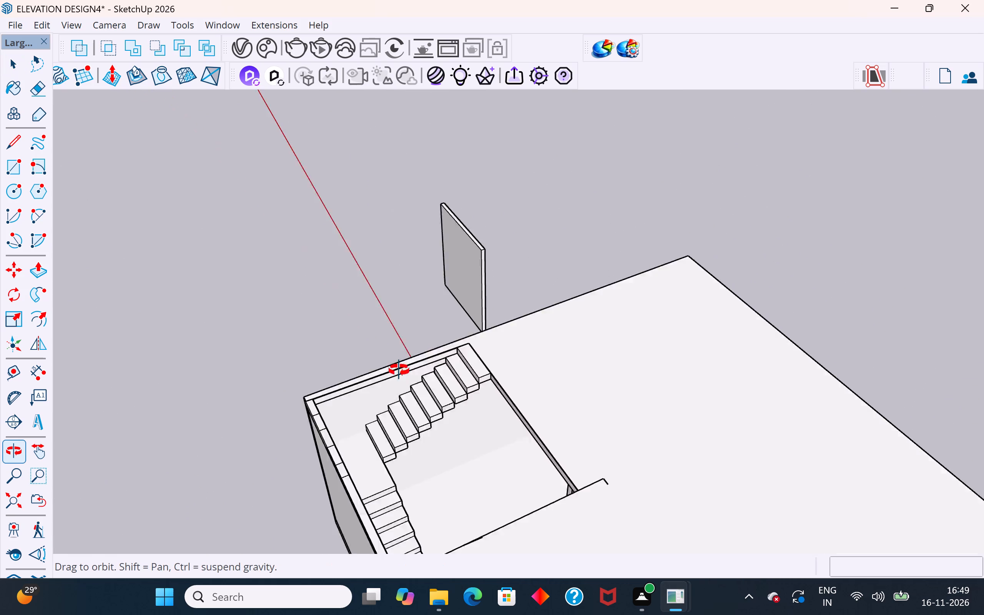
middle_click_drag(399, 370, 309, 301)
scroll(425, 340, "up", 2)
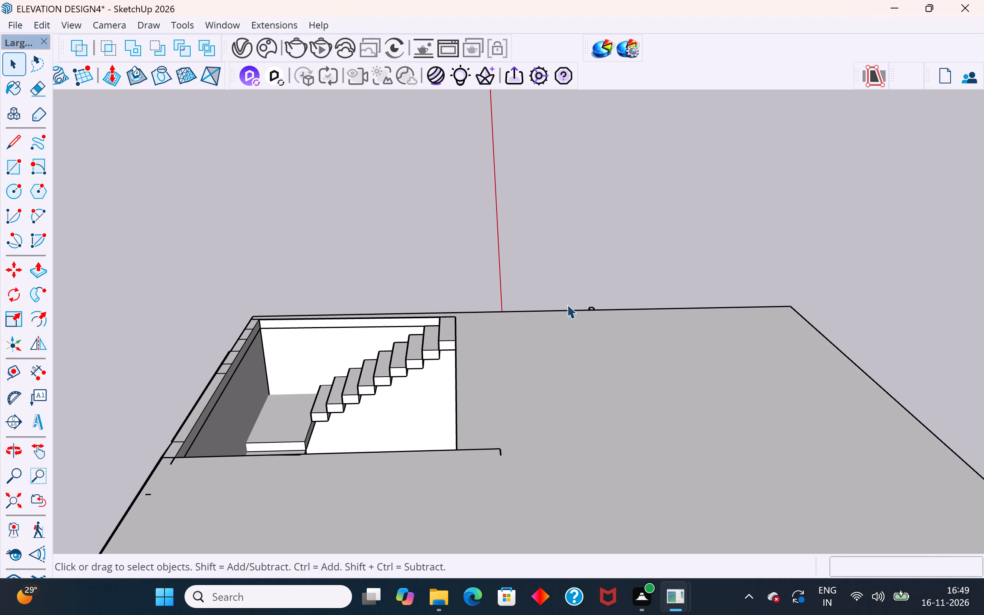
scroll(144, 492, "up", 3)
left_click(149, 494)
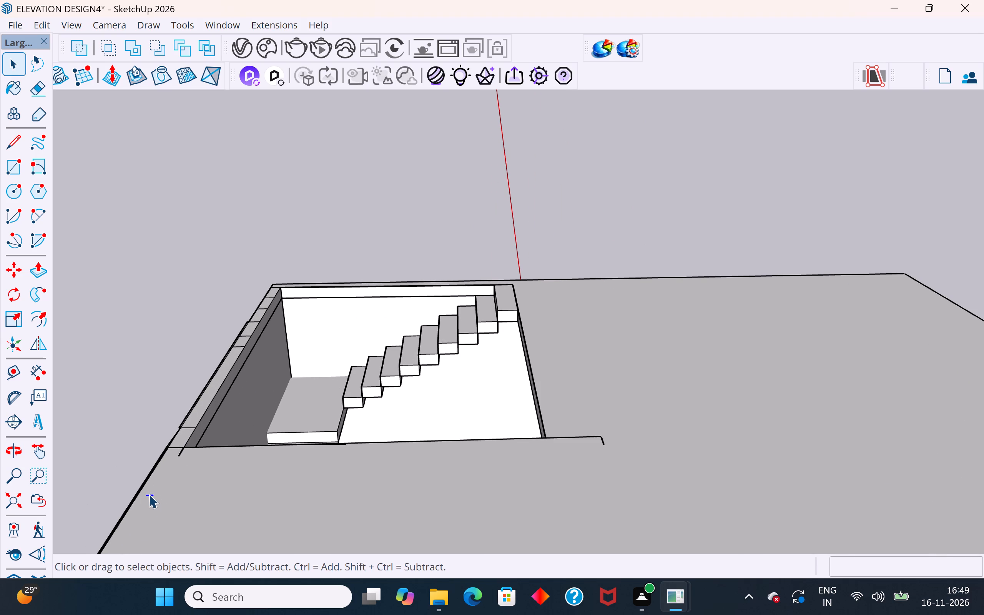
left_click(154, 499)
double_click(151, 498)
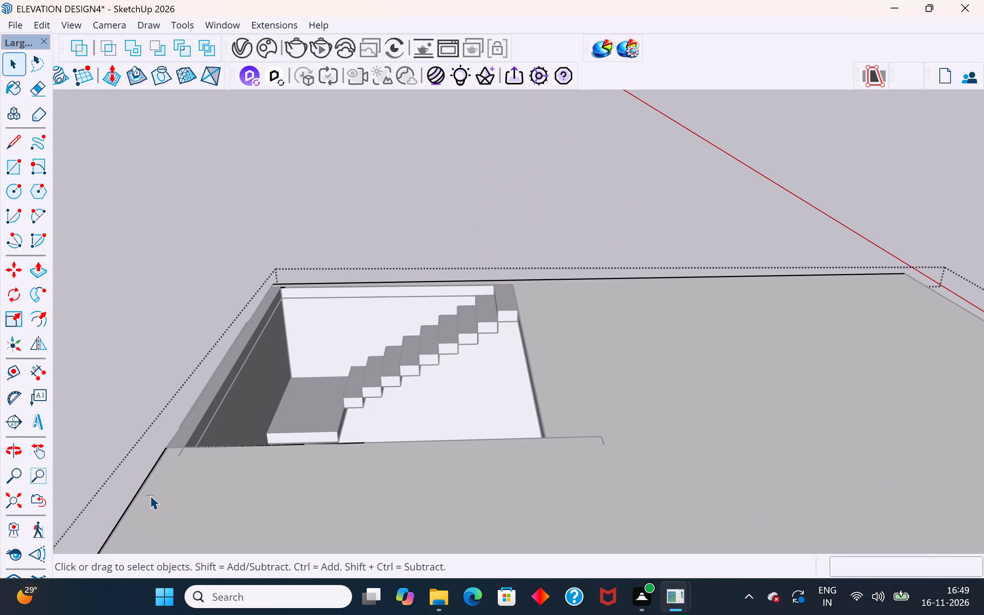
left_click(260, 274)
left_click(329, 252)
Examine the slab edges, outer wall and stairwell opening from several sides for leftover edges and faces.
middle_click_drag(199, 382, 293, 288)
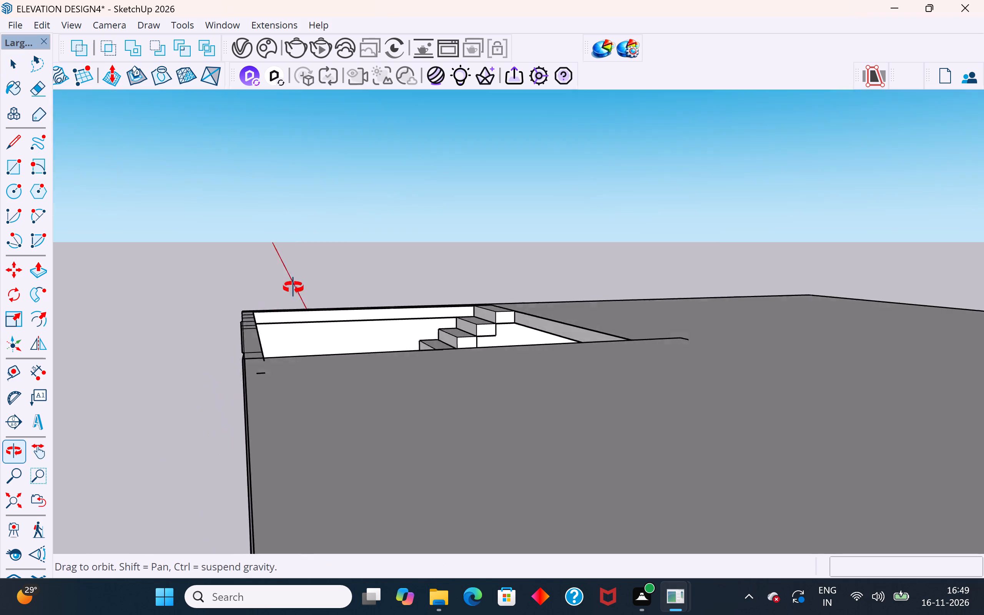
middle_click_drag(293, 288, 312, 306)
scroll(285, 356, "up", 2)
scroll(288, 399, "up", 1)
middle_click_drag(292, 400, 363, 367)
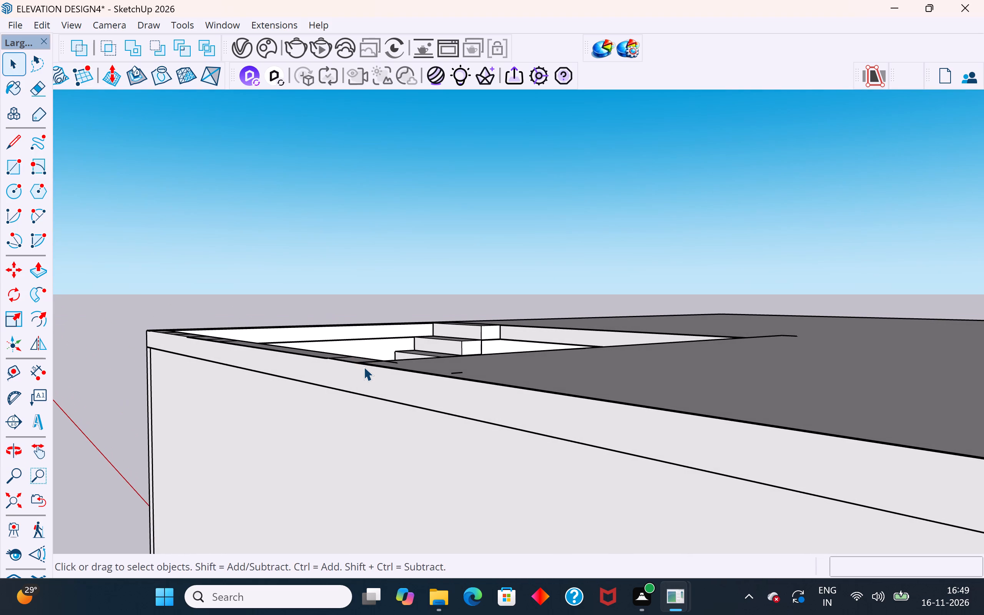
scroll(322, 346, "up", 1)
scroll(228, 355, "up", 1)
middle_click_drag(228, 355, 325, 311)
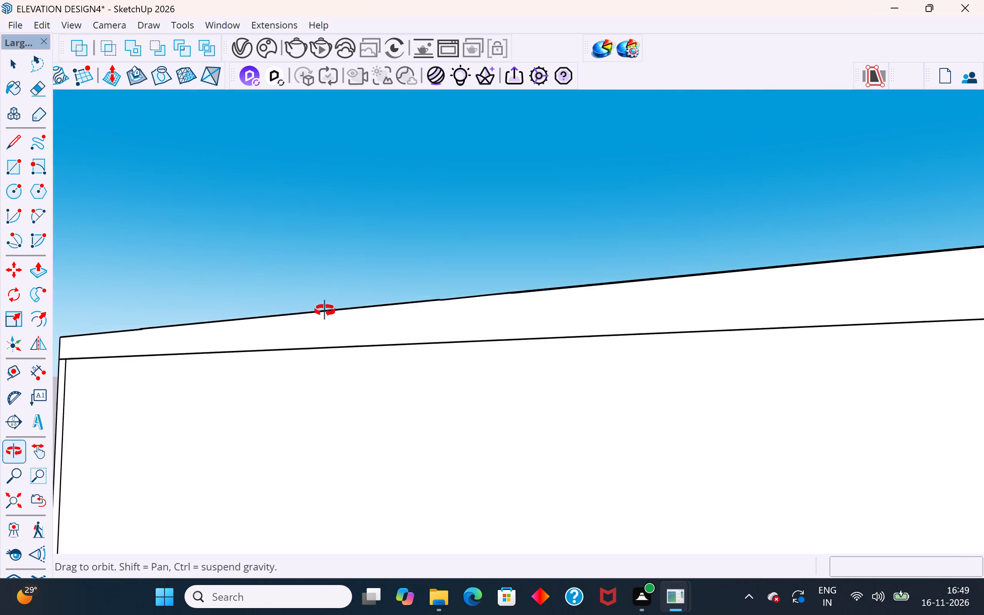
middle_click_drag(325, 311, 713, 450)
scroll(713, 450, "up", 1)
scroll(614, 426, "down", 3)
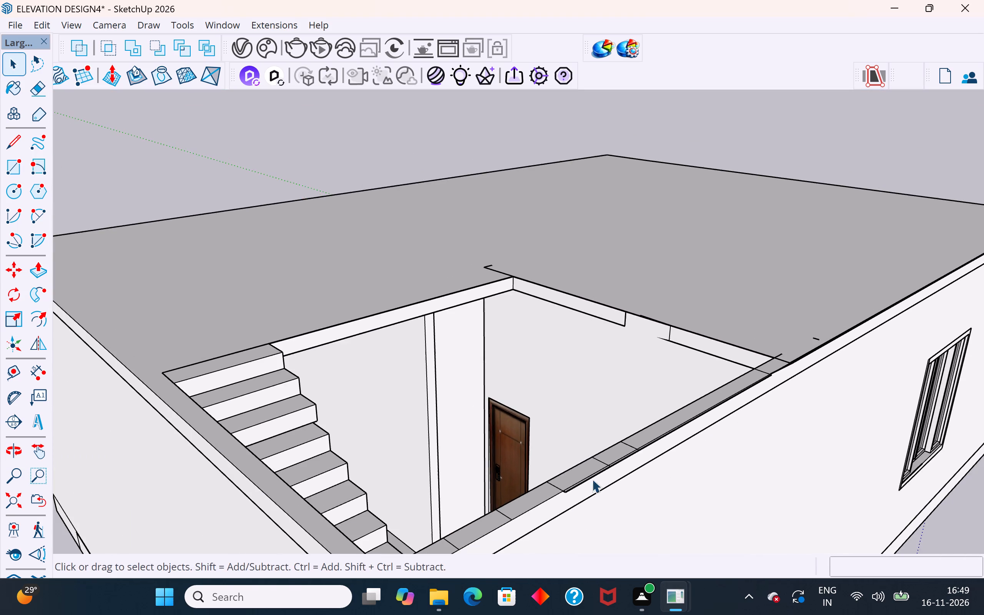
middle_click_drag(592, 479, 595, 544)
scroll(565, 201, "down", 3)
middle_click_drag(586, 249, 618, 355)
scroll(603, 542, "up", 3)
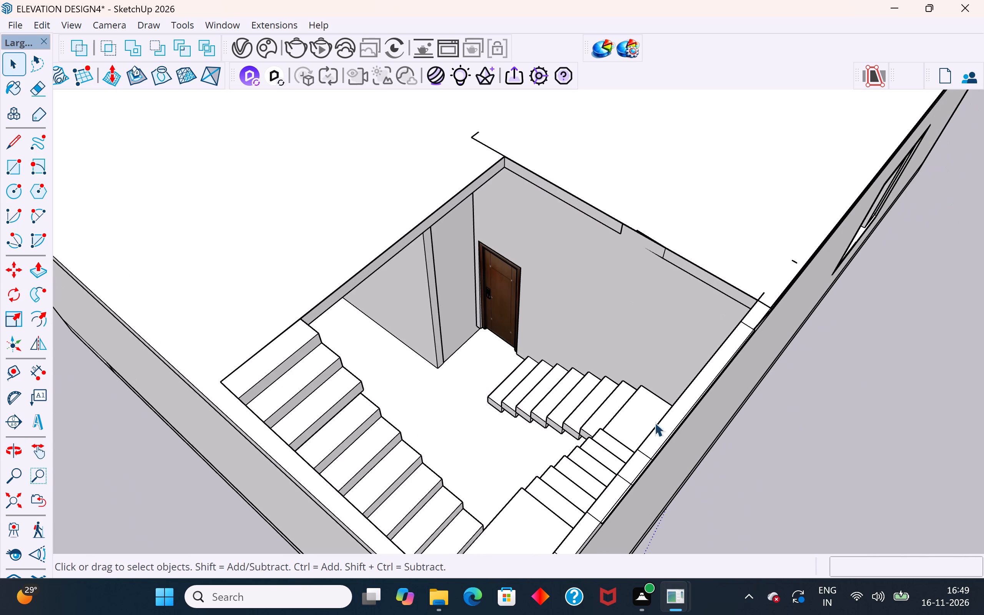
middle_click_drag(689, 180, 757, 305)
scroll(709, 219, "down", 4)
middle_click_drag(693, 421, 875, 265)
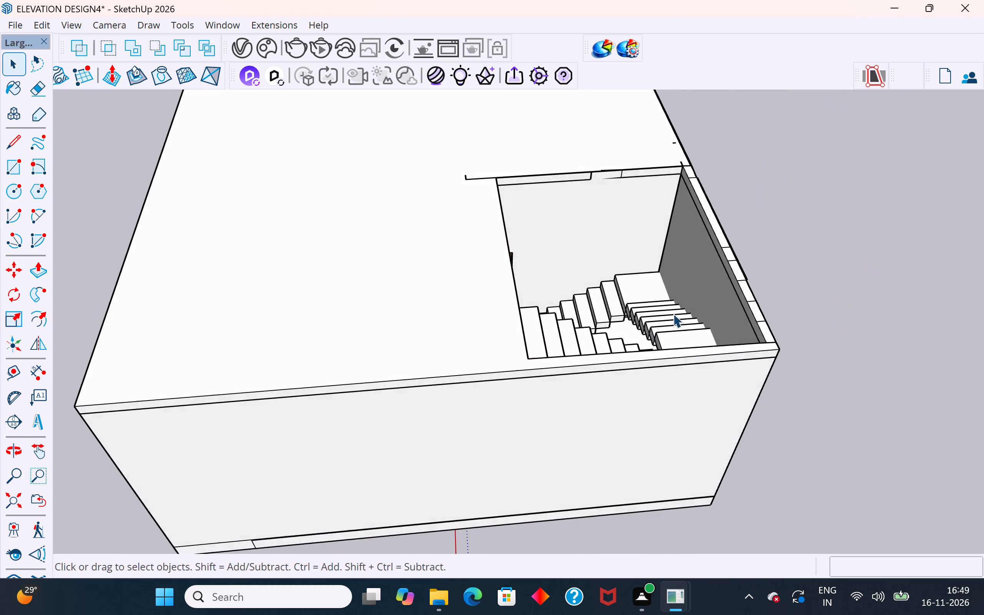
Delete the end piece of the overhanging sliver along the wall top beside the stairwell, including its face and loose outer edges.
scroll(673, 314, "up", 5)
scroll(820, 238, "up", 4)
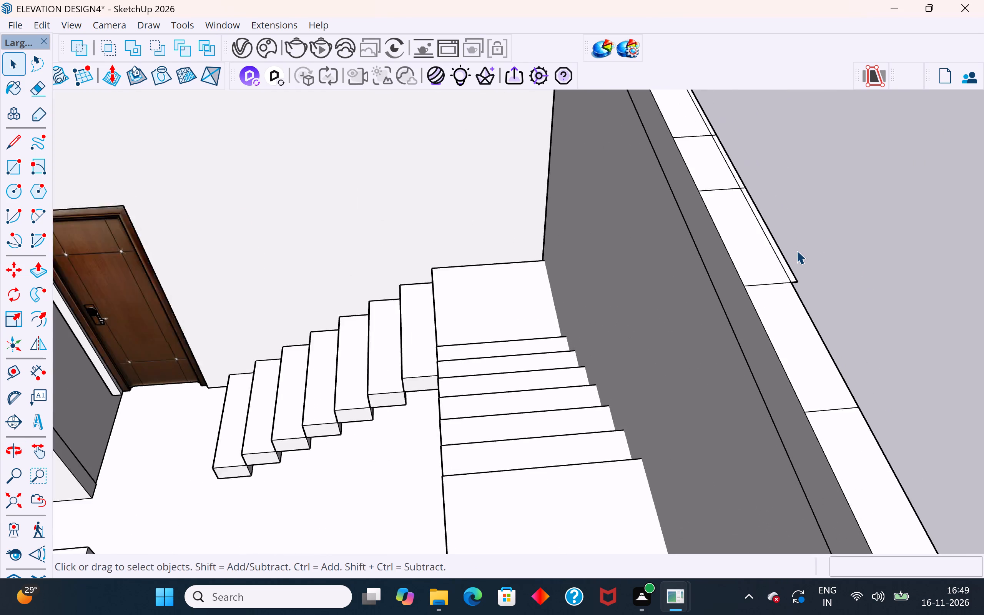
scroll(796, 250, "up", 3)
scroll(795, 252, "down", 3)
left_click(760, 388)
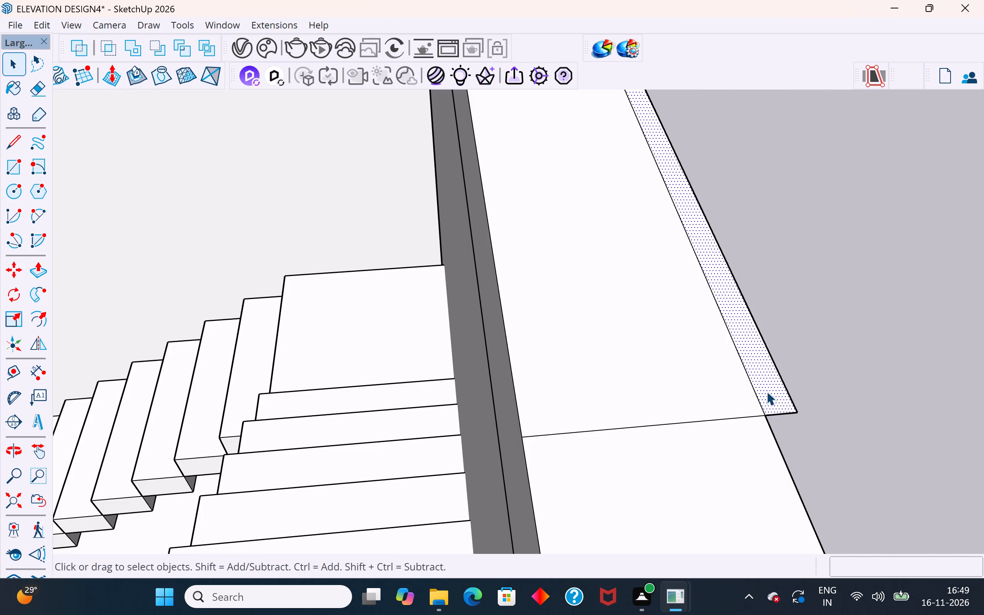
key("Delete")
left_click(776, 410)
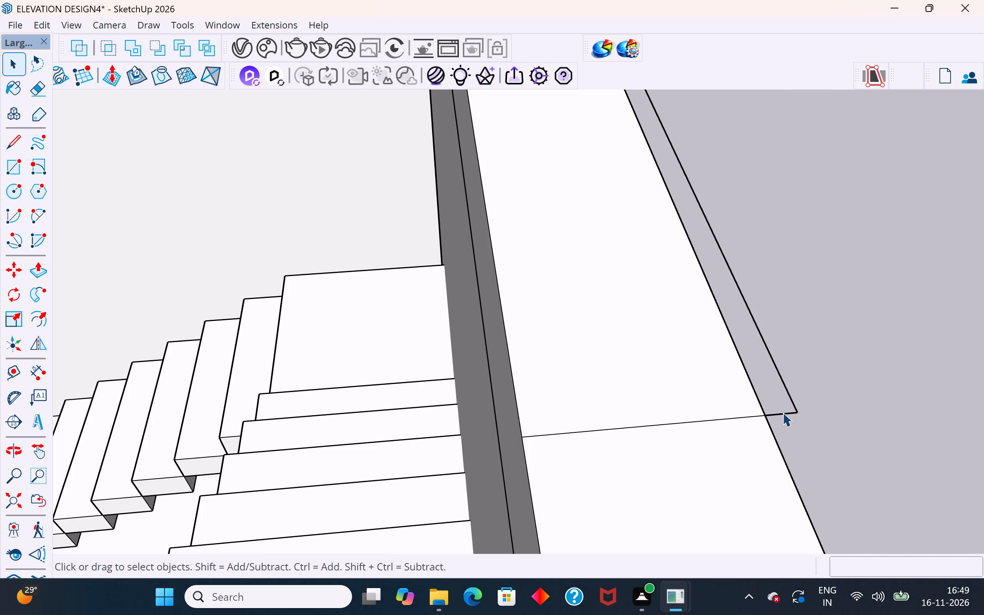
key("Delete")
left_click(786, 412)
left_click_drag(809, 388, 785, 427)
key("Delete")
Delete the next overhanging sliver piece along the wall top's outer side, including its face and loose edges.
scroll(657, 470, "down", 13)
scroll(653, 258, "up", 4)
scroll(637, 291, "down", 4)
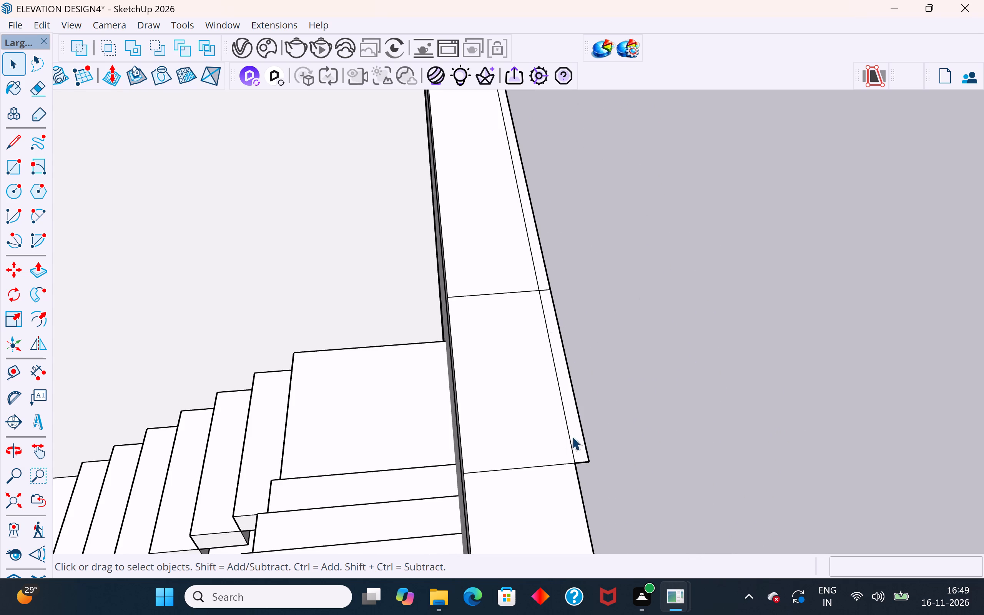
scroll(606, 470, "up", 3)
scroll(606, 470, "down", 4)
scroll(602, 470, "up", 4)
scroll(602, 470, "down", 3)
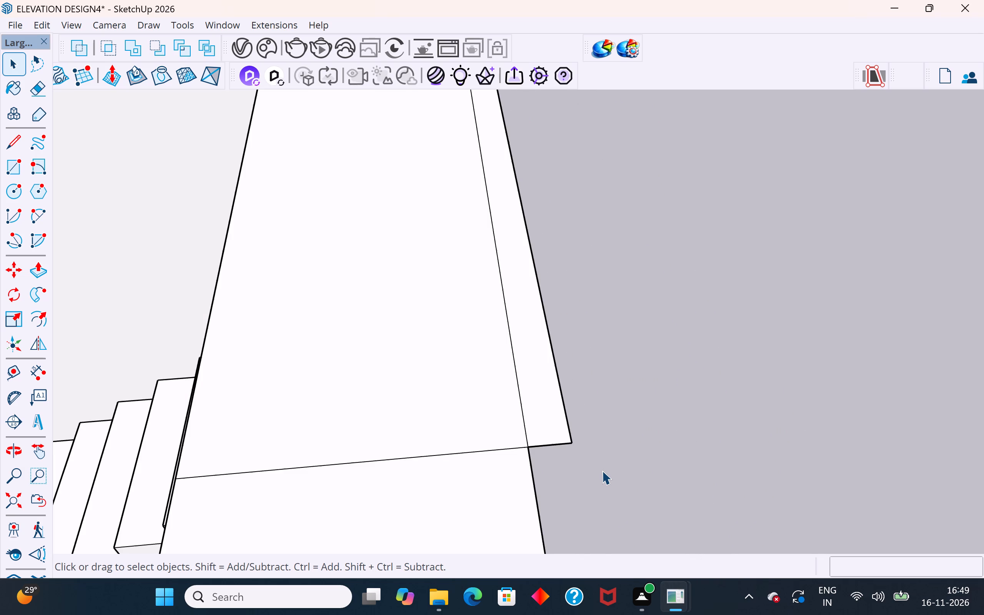
middle_click_drag(508, 445, 540, 437)
left_click(552, 421)
key("Delete")
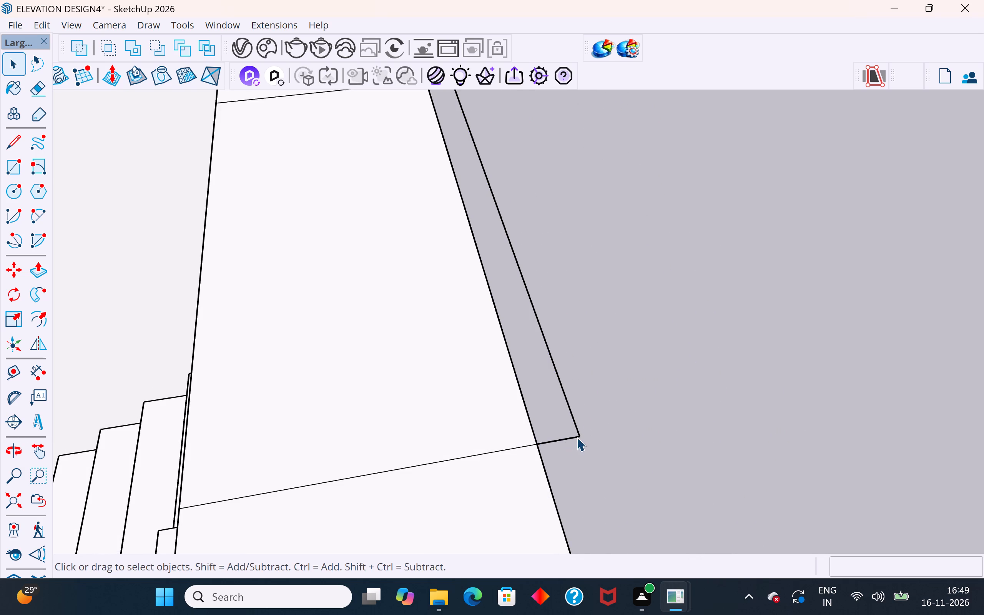
left_click_drag(585, 417, 569, 445)
key("Delete")
Delete the following sliver face and its leftover outer edges farther along the wall top, toward the stairwell corner.
scroll(569, 445, "down", 12)
middle_click_drag(562, 392, 560, 335)
scroll(541, 367, "up", 8)
scroll(572, 381, "down", 2)
middle_click_drag(558, 386, 571, 387)
scroll(571, 387, "up", 7)
left_click(571, 387)
key("Delete")
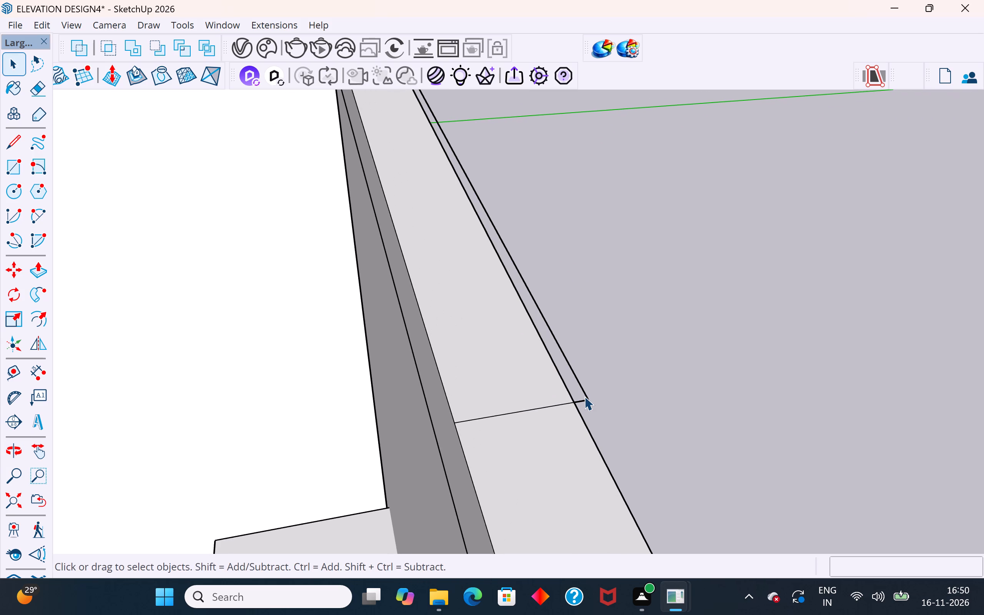
left_click(584, 396)
key("Delete")
left_click(586, 402)
key("Delete")
Delete the narrow triangular sliver face on the wall top's outer side at the stairwell corner.
scroll(540, 463, "down", 5)
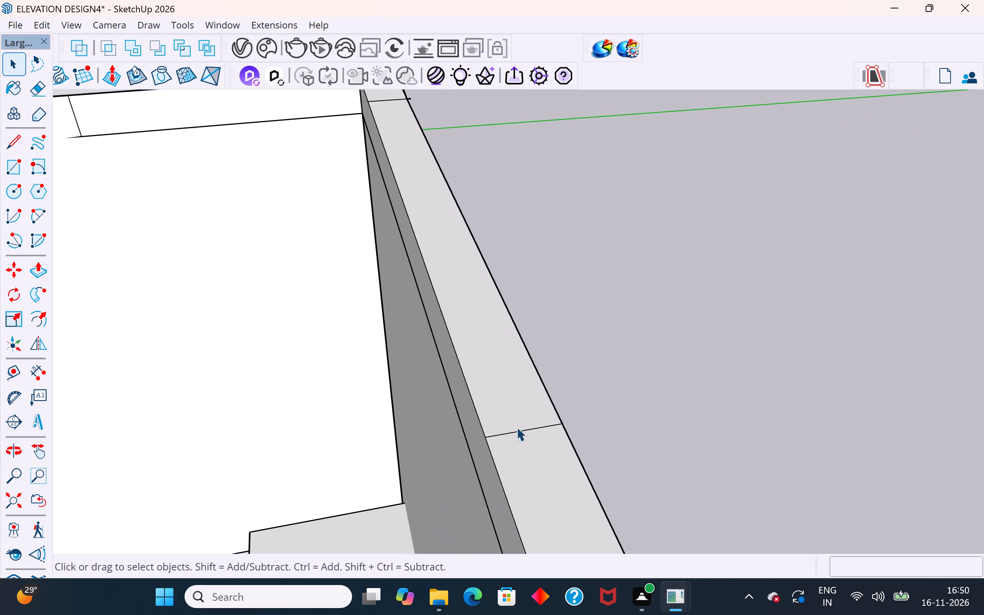
scroll(523, 464, "down", 3)
scroll(416, 134, "up", 1)
scroll(518, 434, "down", 2)
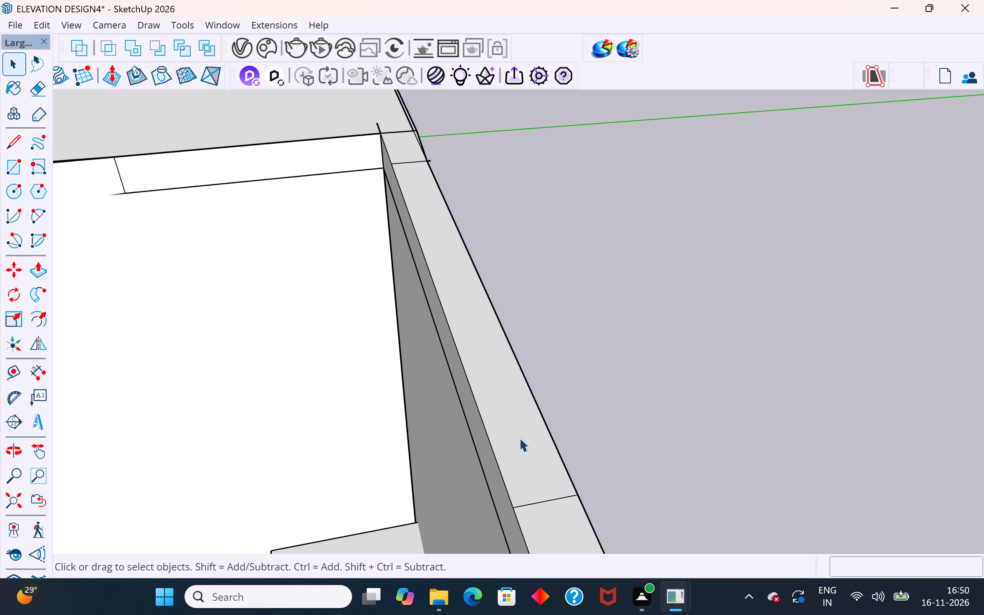
scroll(394, 123, "up", 11)
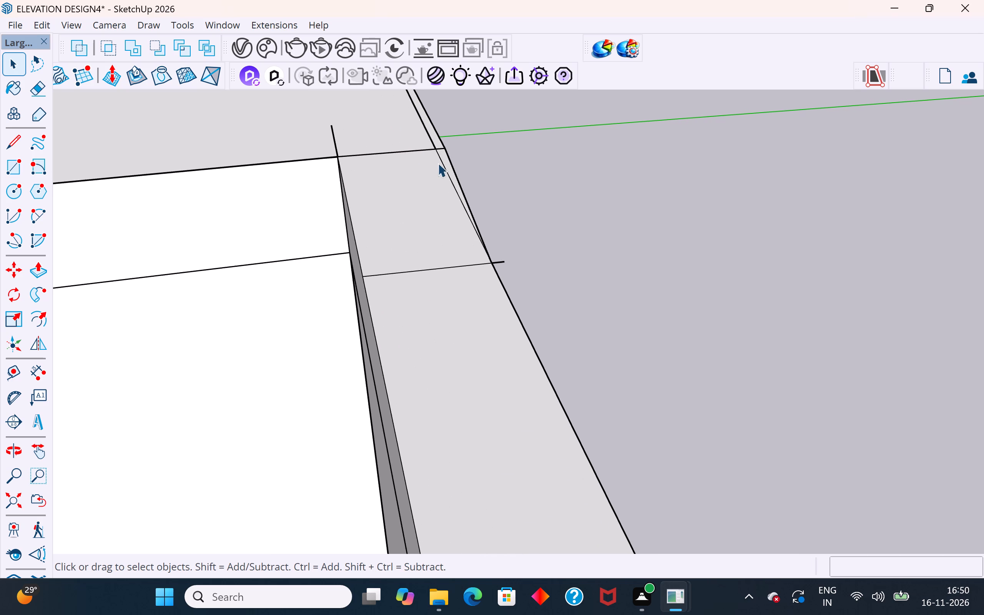
left_click(443, 155)
key("Delete")
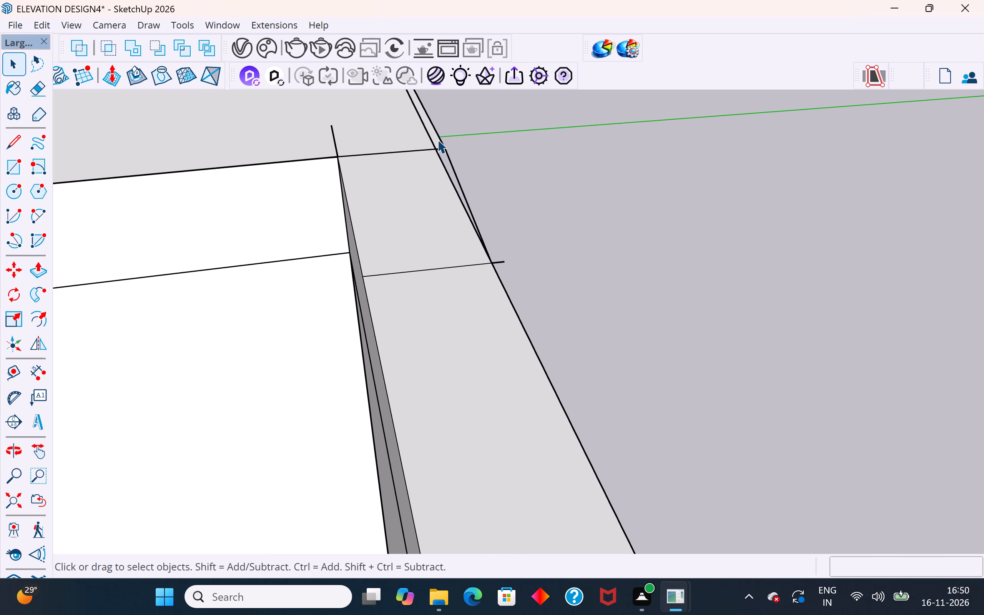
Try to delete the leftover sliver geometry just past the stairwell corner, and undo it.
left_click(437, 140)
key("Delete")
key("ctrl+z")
Delete the slanted outer edge and the short stub edge left along the wall top near the stairwell corner.
left_click(447, 161)
left_click(452, 163)
key("Delete")
left_click(500, 262)
key("Delete")
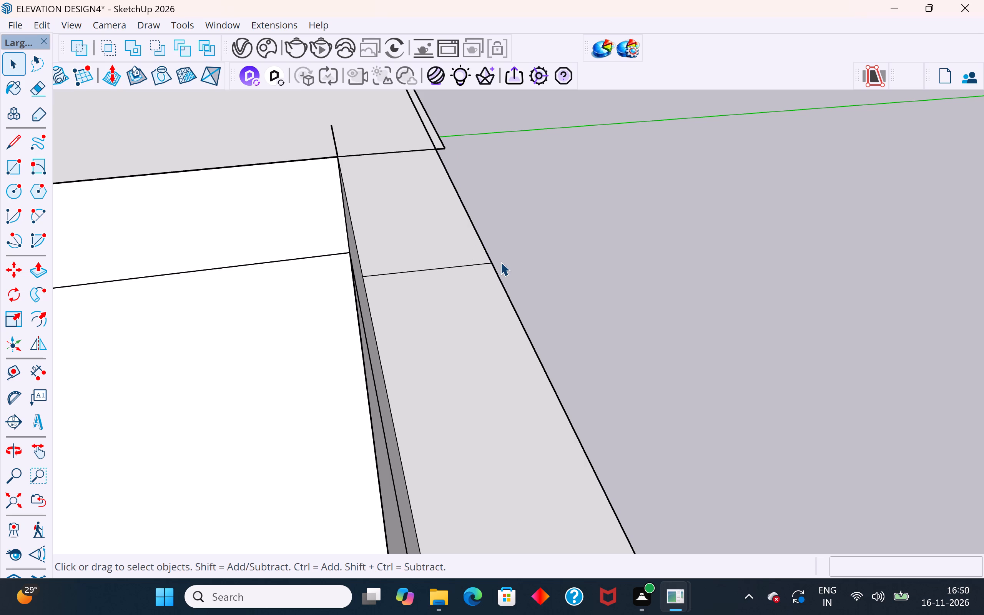
Open the slab group for editing and select its large face beside the stairwell corner.
scroll(534, 394, "down", 3)
scroll(447, 173, "up", 4)
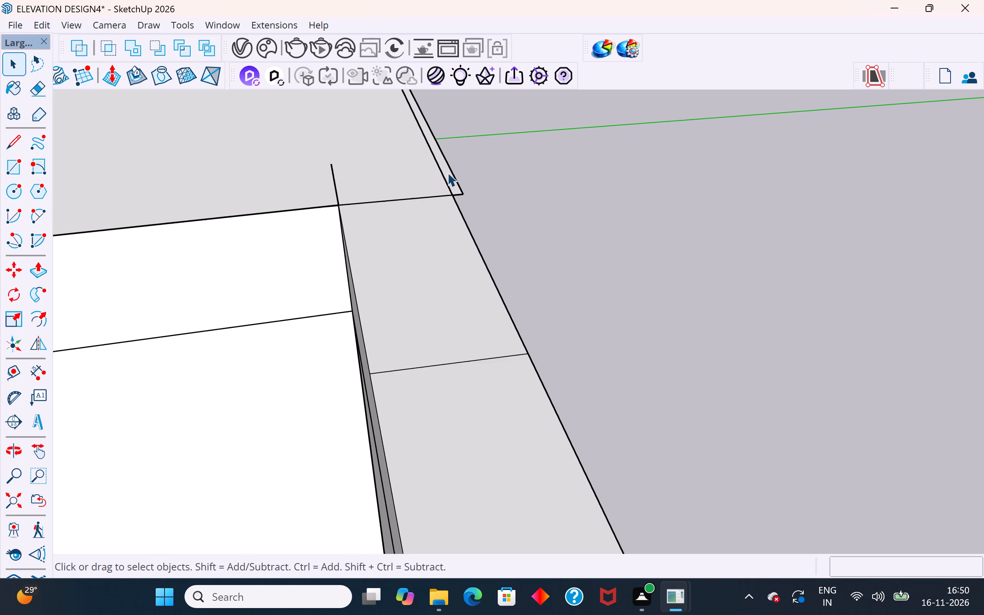
scroll(447, 173, "up", 4)
left_click(447, 173)
left_click(447, 173)
left_click(455, 186)
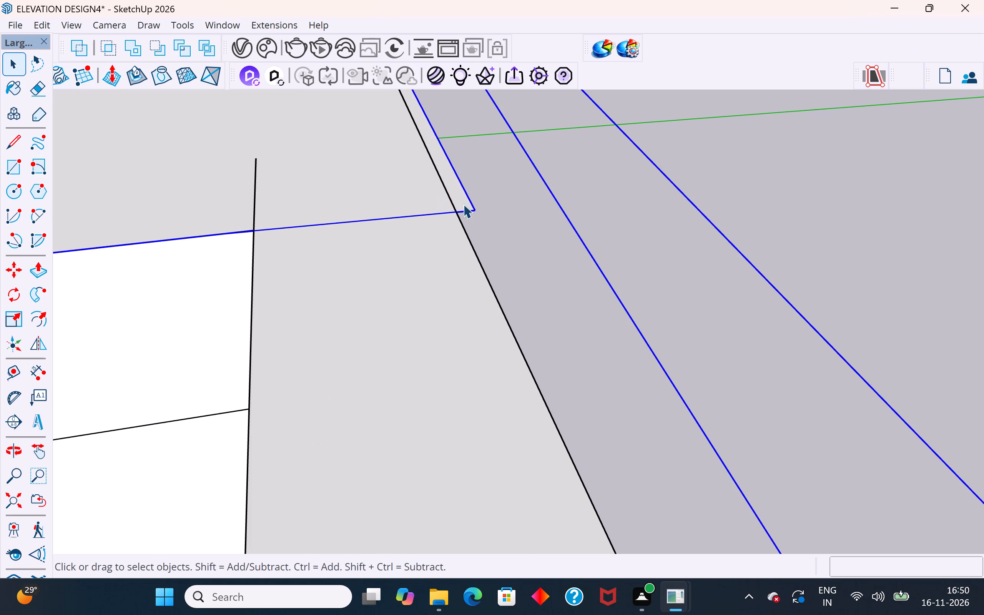
left_click(465, 206)
left_click(471, 213)
left_click(529, 255)
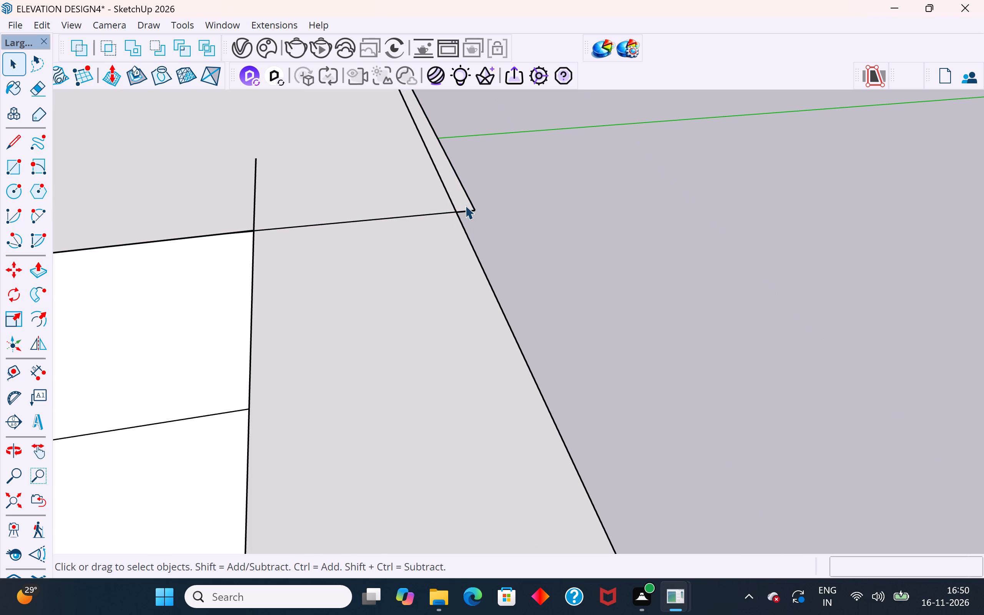
triple_click(465, 204)
scroll(465, 425, "down", 12)
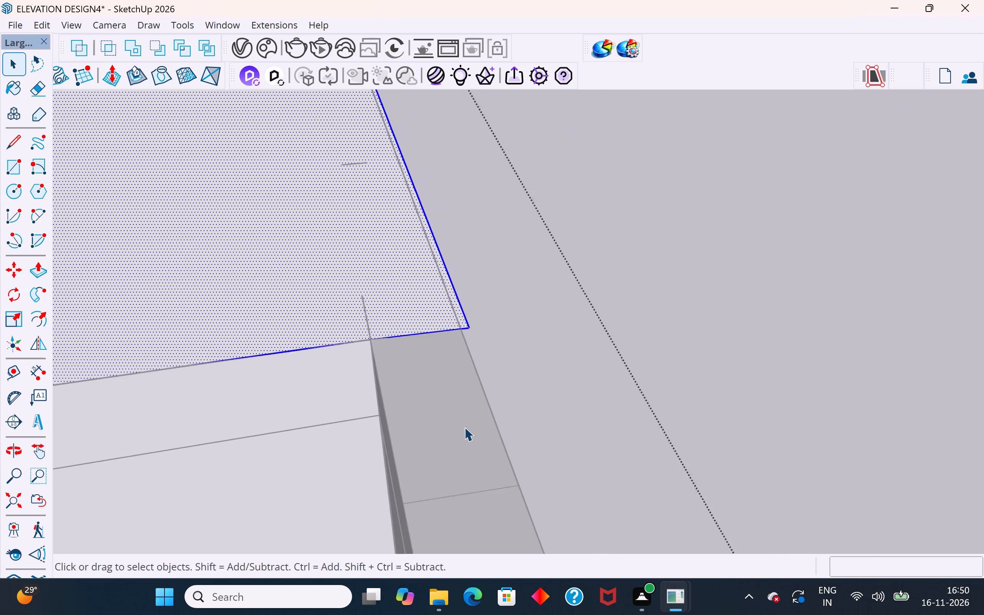
Draw an edge about 27' 11" long on the slab face, from the wall's outer edge at the stairwell to the slab's far corner.
middle_click_drag(657, 402, 336, 436)
scroll(435, 485, "down", 11)
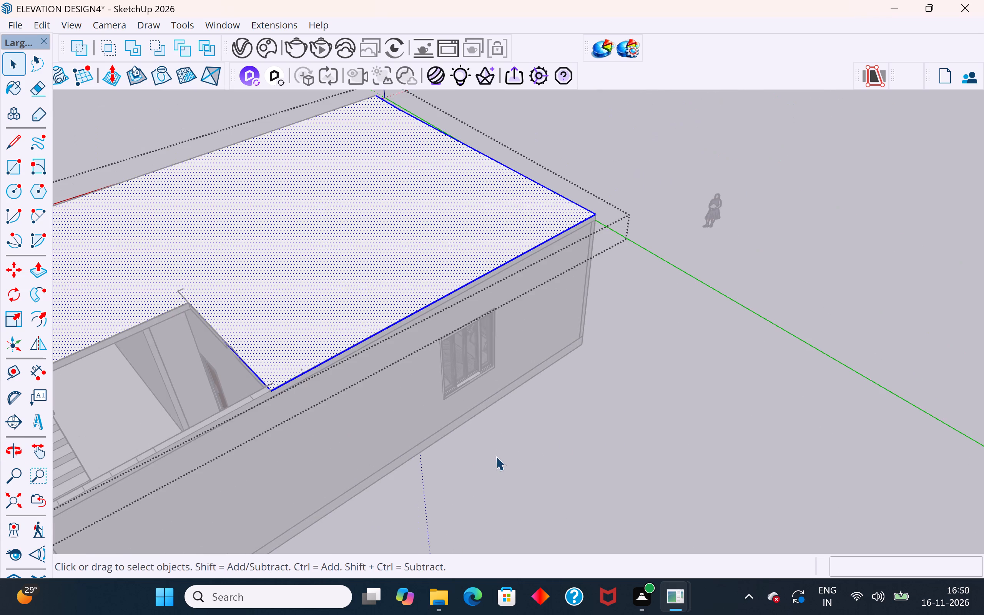
middle_click_drag(645, 379, 636, 506)
scroll(261, 445, "up", 8)
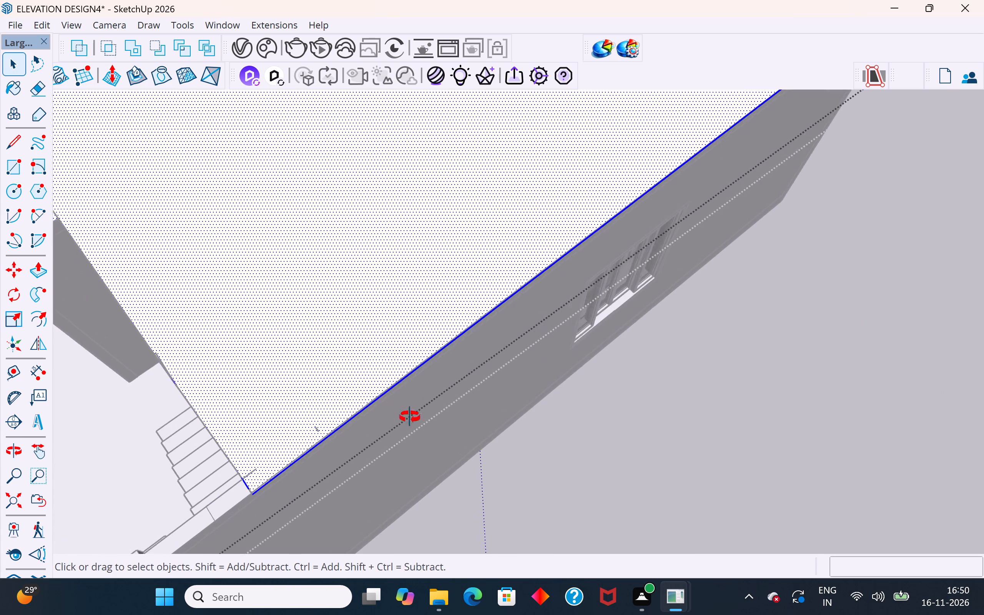
middle_click_drag(410, 417, 784, 372)
scroll(708, 432, "up", 8)
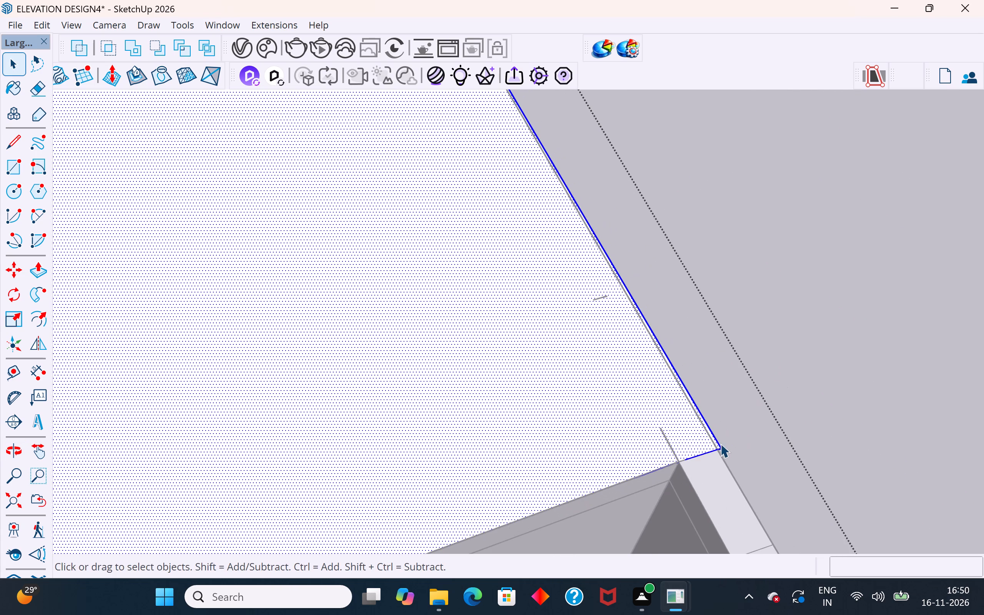
scroll(719, 444, "up", 8)
left_click(17, 148)
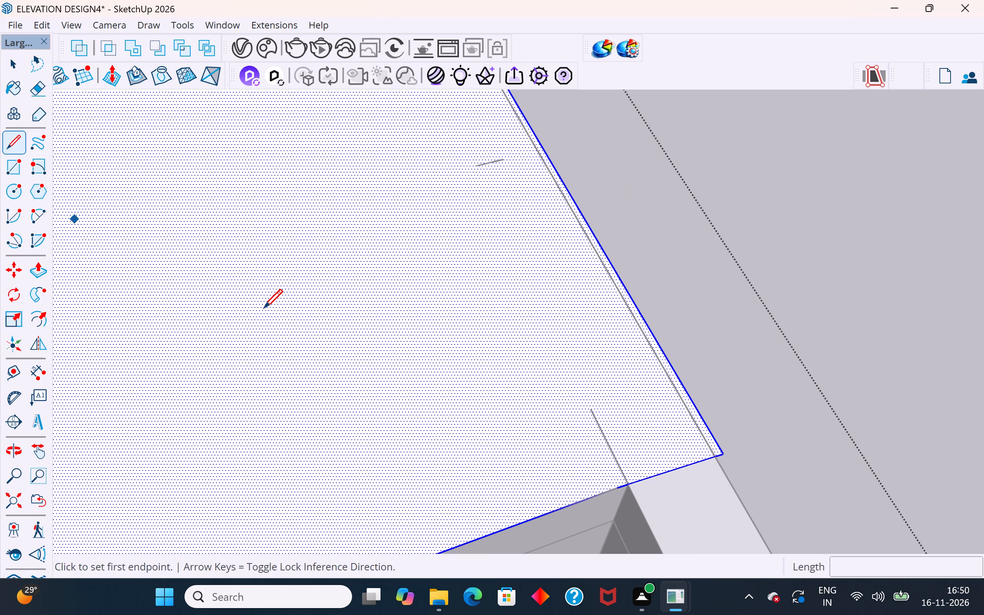
left_click(717, 459)
scroll(702, 460, "down", 5)
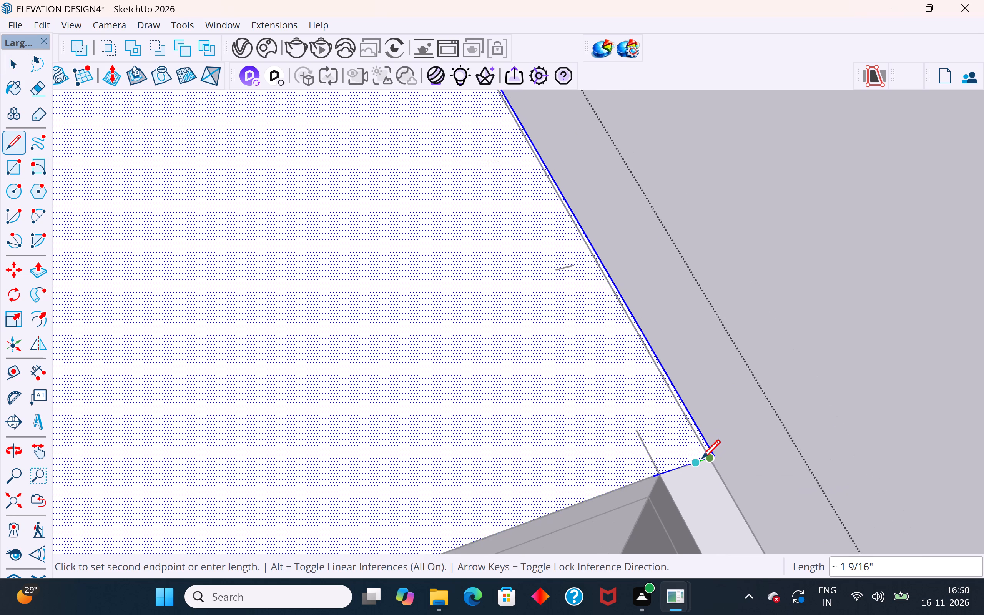
scroll(701, 460, "down", 20)
scroll(695, 457, "down", 2)
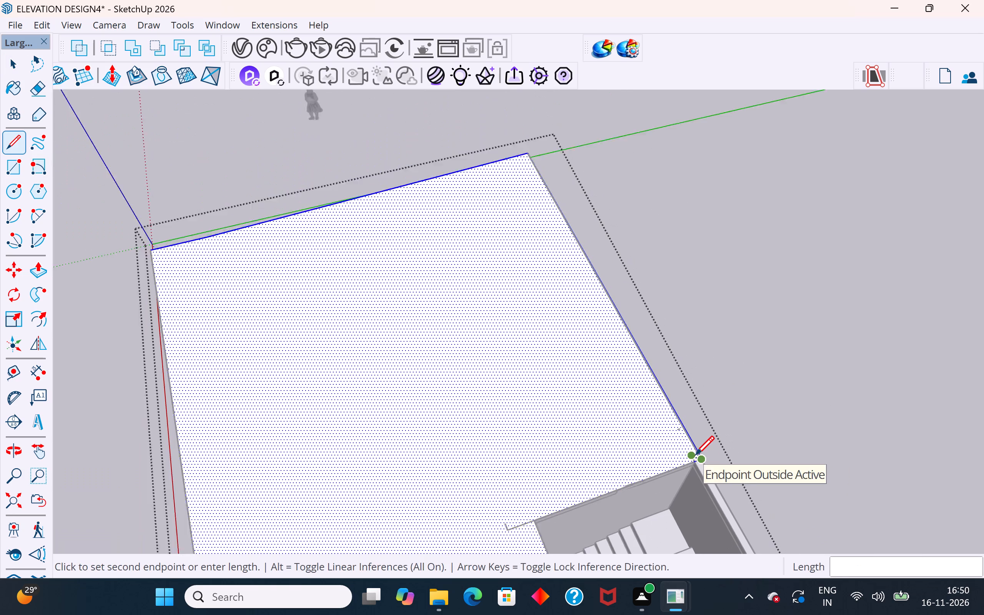
scroll(695, 457, "down", 3)
scroll(547, 193, "up", 3)
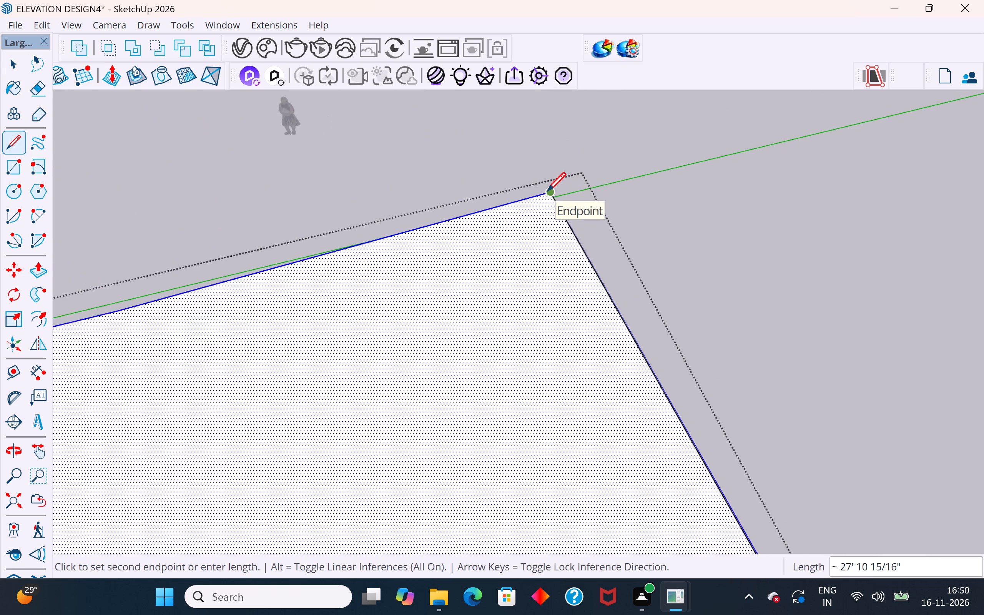
scroll(547, 193, "up", 8)
scroll(547, 193, "up", 17)
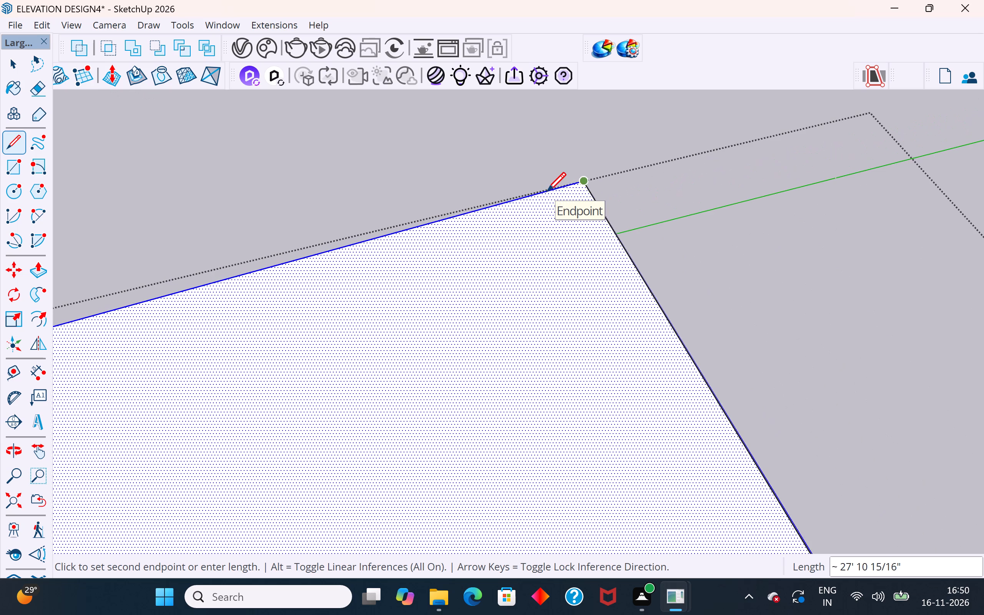
left_click(584, 181)
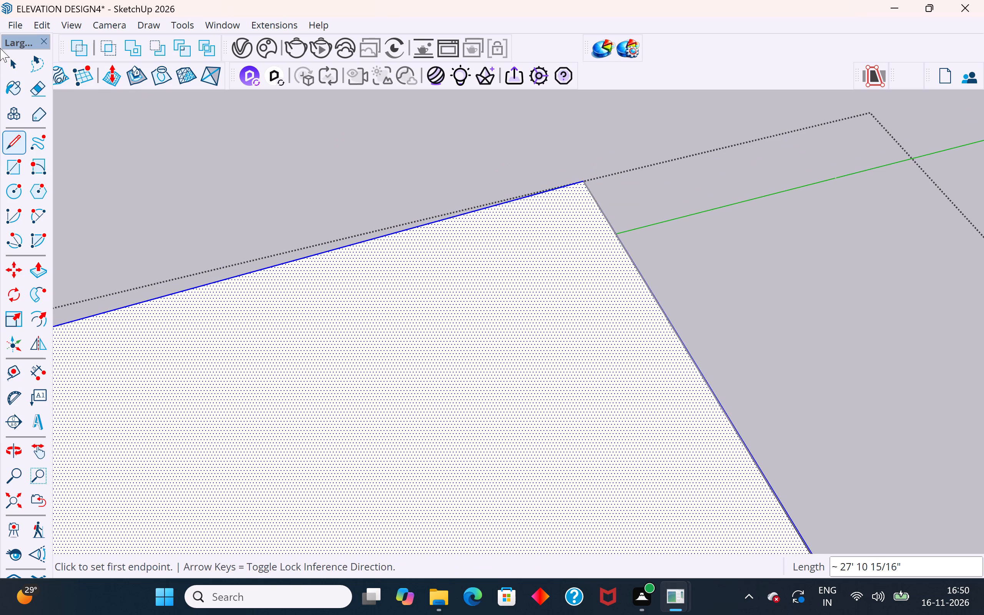
left_click(18, 59)
left_click(329, 205)
Inside the slab group, delete the narrow overhanging strip face outside the new line along with its long outer edge.
scroll(341, 195, "down", 12)
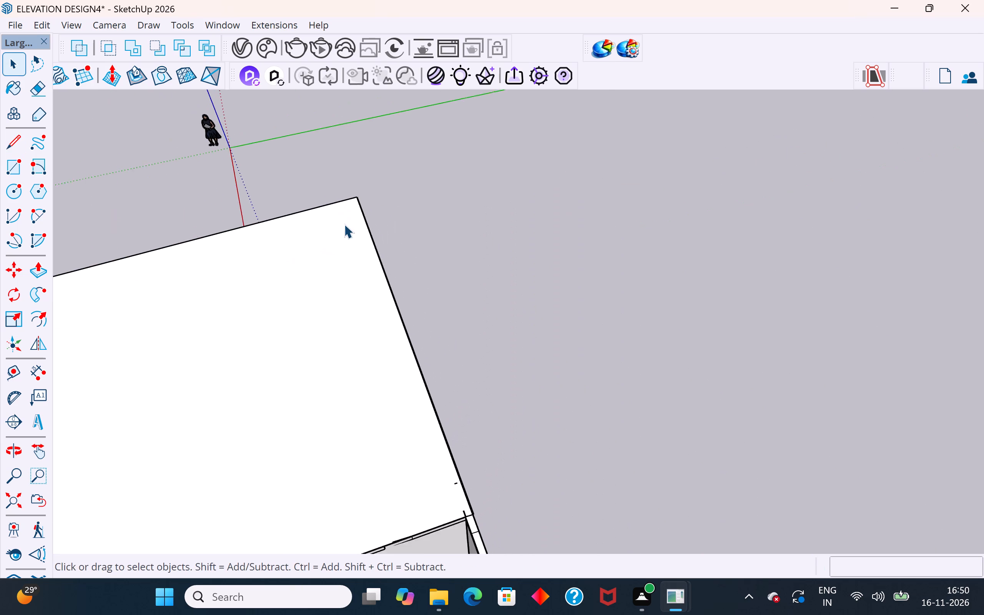
scroll(344, 224, "down", 3)
scroll(429, 388, "up", 3)
scroll(420, 416, "up", 18)
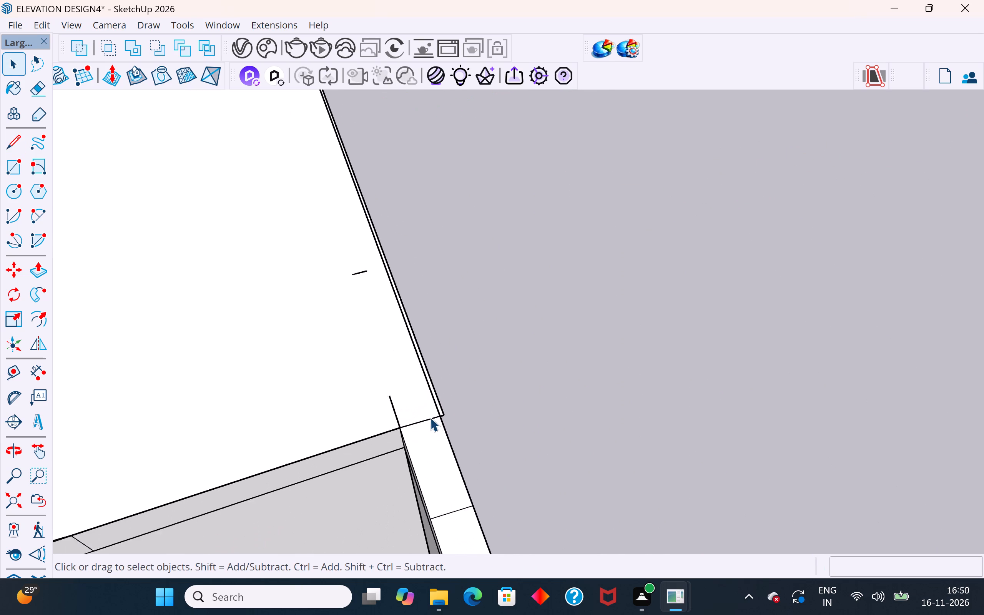
scroll(430, 417, "up", 17)
left_click(490, 387)
double_click(505, 386)
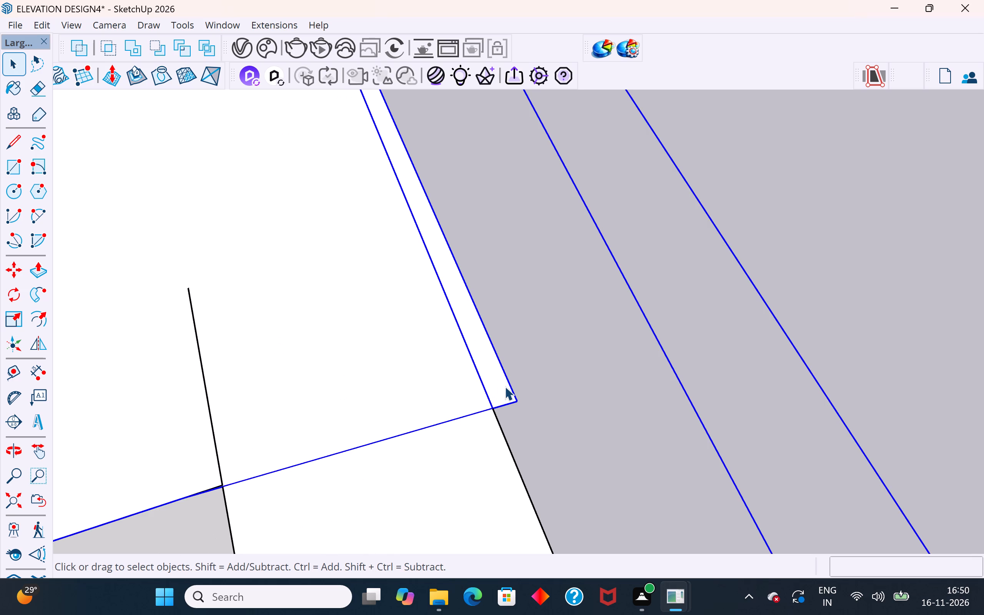
left_click(509, 392)
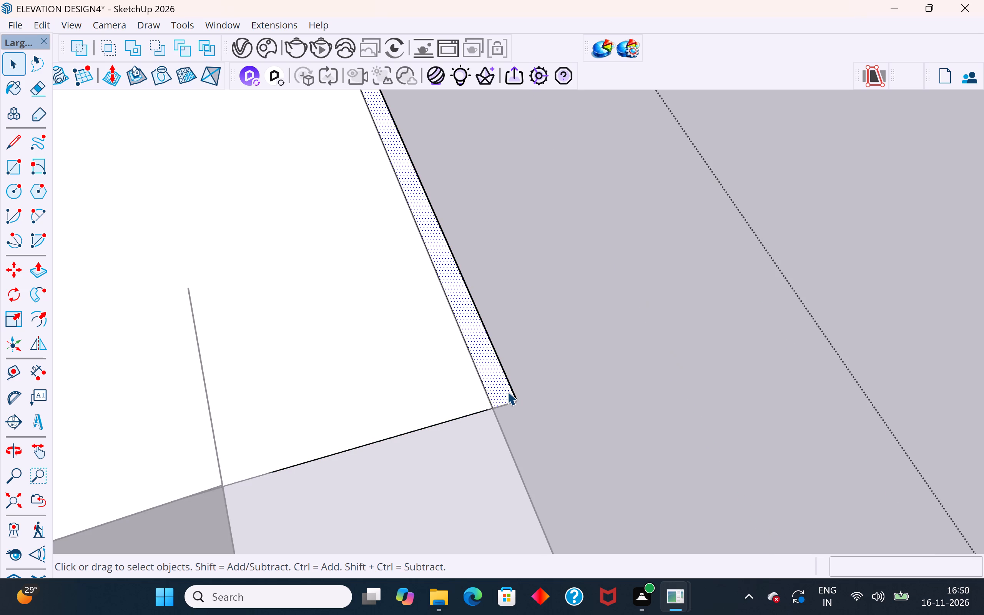
key("Delete")
left_click(514, 398)
key("Delete")
left_click(515, 403)
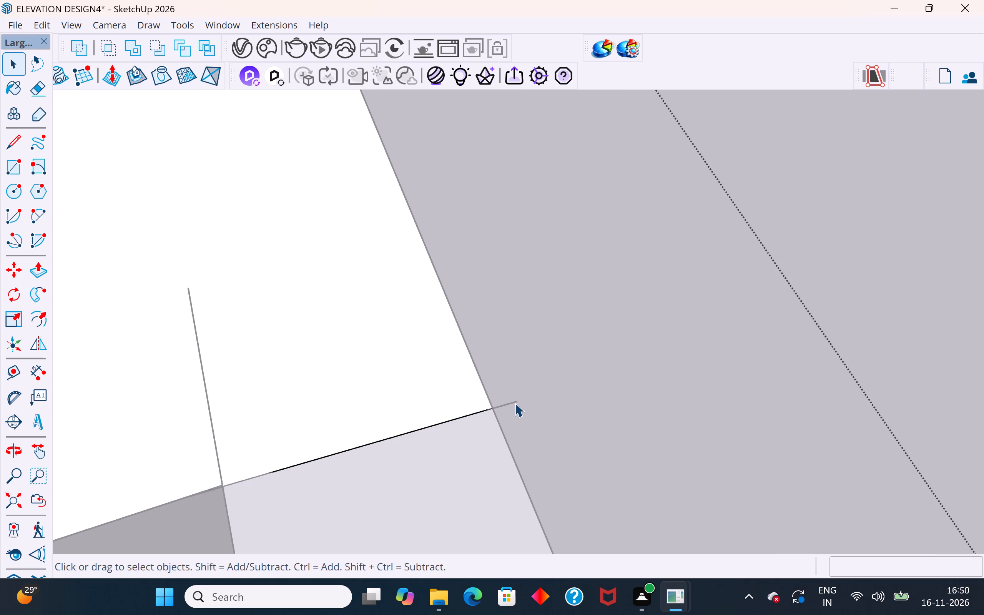
left_click(592, 385)
scroll(371, 447, "down", 6)
left_click(735, 328)
scroll(520, 422, "down", 5)
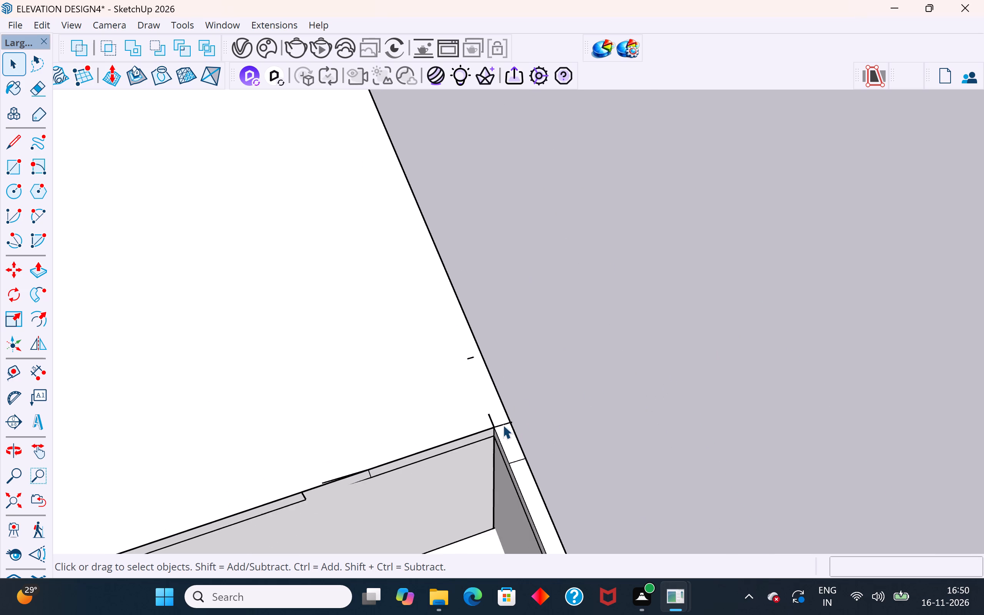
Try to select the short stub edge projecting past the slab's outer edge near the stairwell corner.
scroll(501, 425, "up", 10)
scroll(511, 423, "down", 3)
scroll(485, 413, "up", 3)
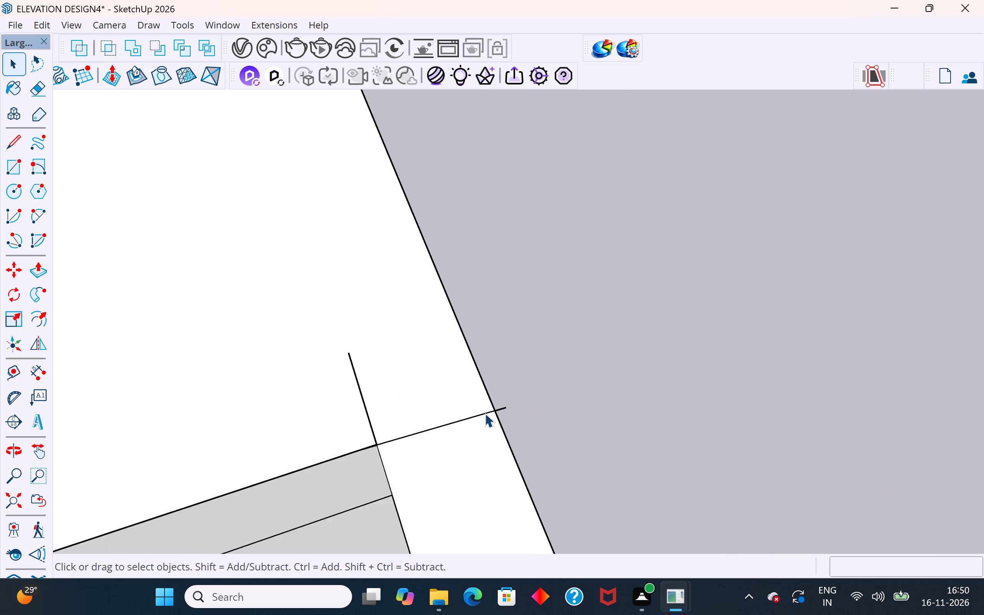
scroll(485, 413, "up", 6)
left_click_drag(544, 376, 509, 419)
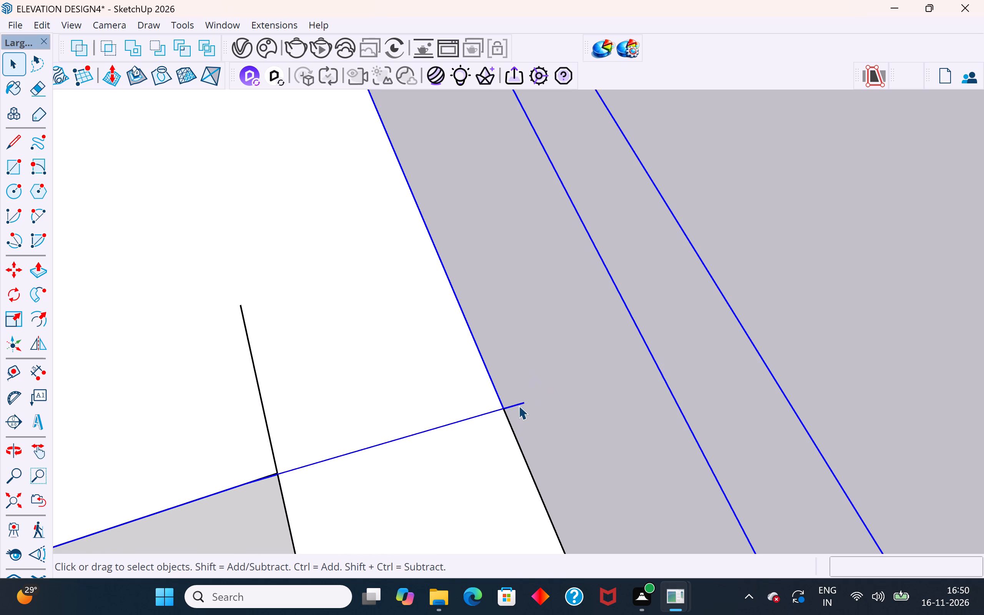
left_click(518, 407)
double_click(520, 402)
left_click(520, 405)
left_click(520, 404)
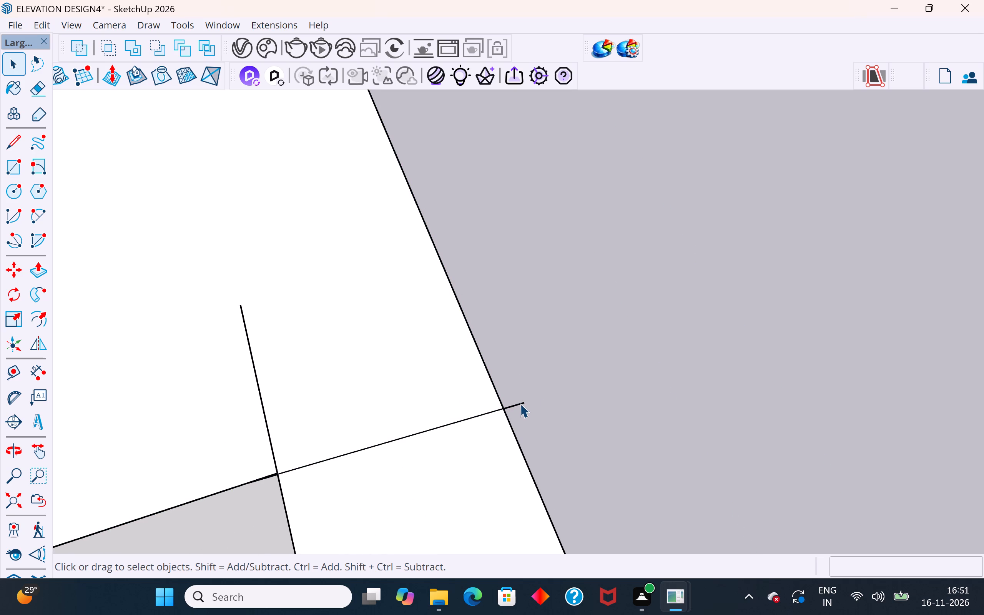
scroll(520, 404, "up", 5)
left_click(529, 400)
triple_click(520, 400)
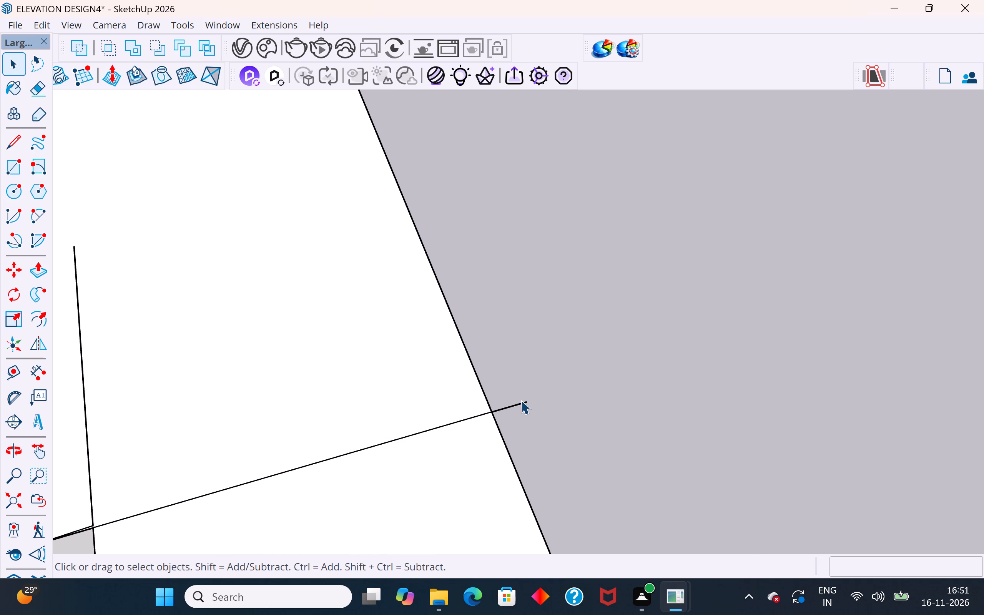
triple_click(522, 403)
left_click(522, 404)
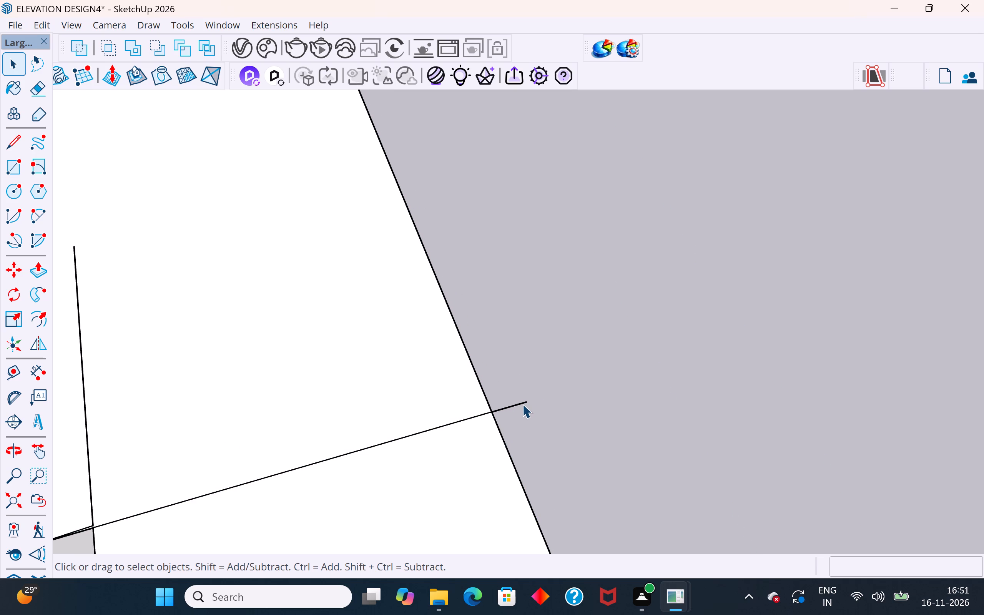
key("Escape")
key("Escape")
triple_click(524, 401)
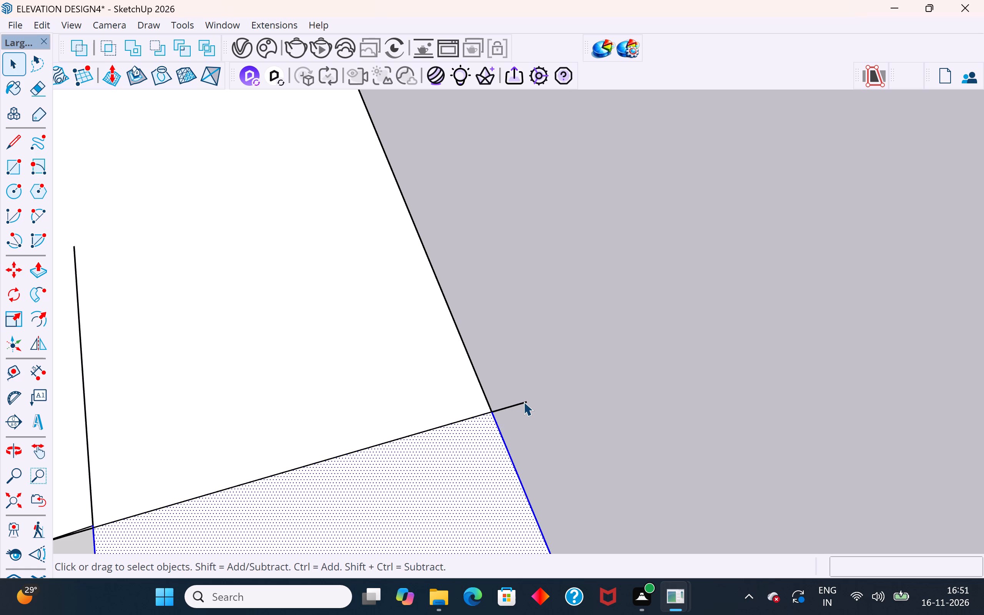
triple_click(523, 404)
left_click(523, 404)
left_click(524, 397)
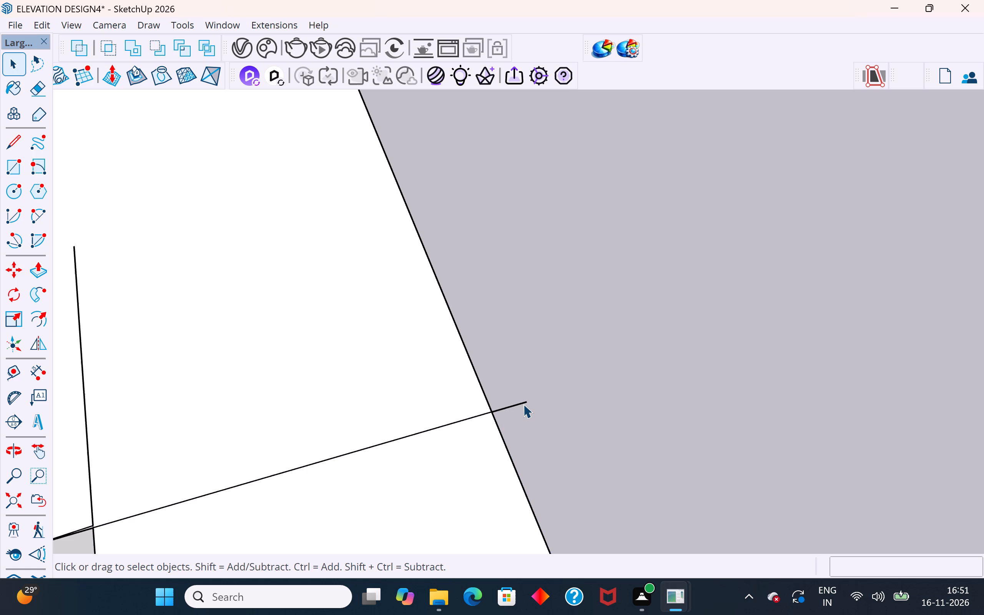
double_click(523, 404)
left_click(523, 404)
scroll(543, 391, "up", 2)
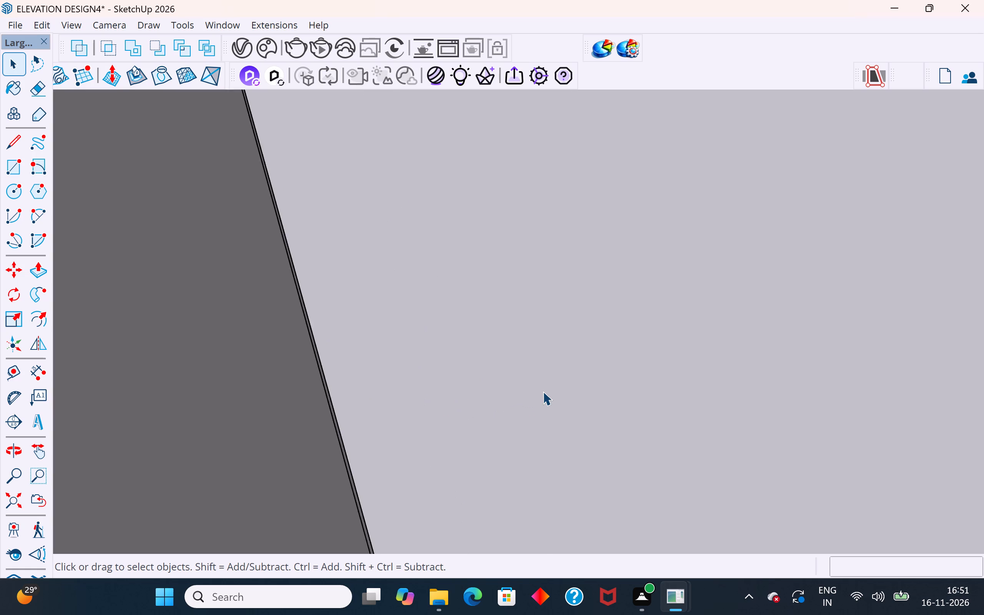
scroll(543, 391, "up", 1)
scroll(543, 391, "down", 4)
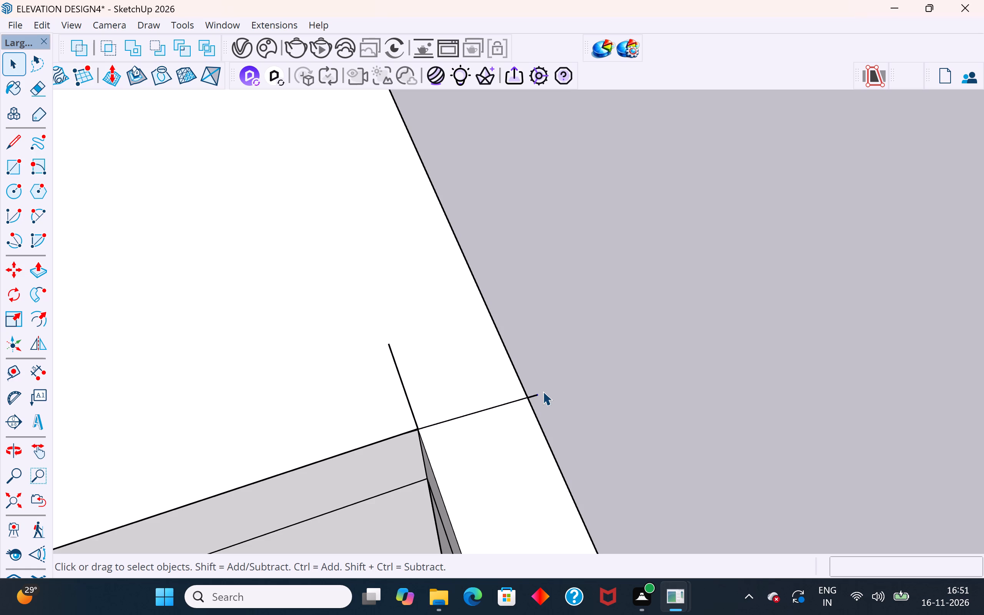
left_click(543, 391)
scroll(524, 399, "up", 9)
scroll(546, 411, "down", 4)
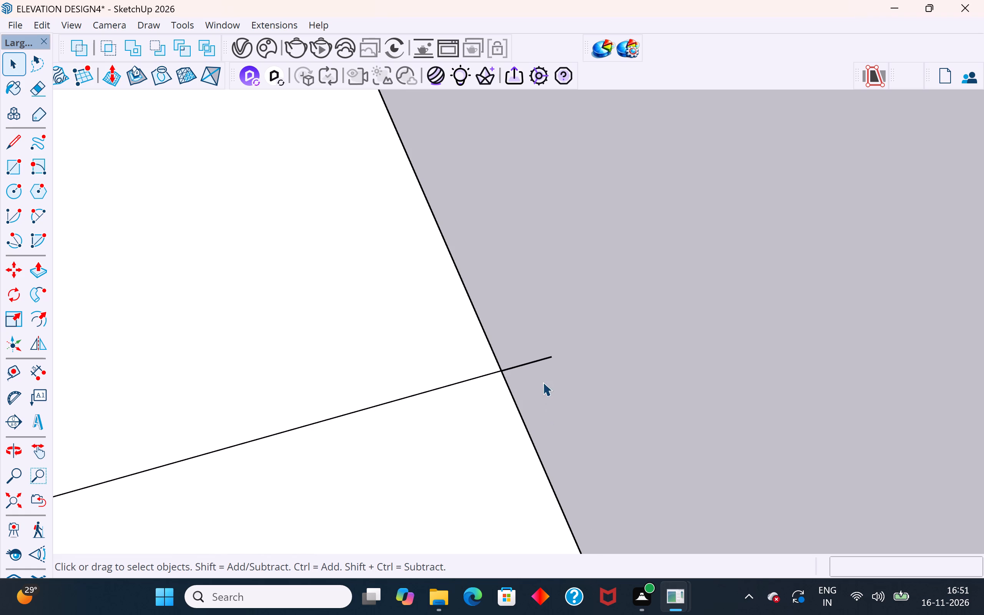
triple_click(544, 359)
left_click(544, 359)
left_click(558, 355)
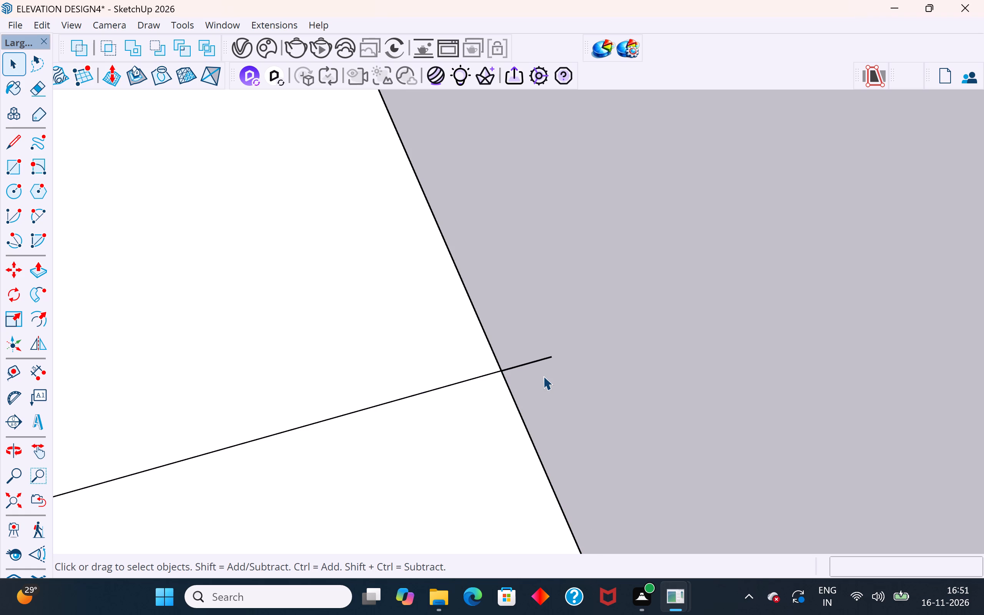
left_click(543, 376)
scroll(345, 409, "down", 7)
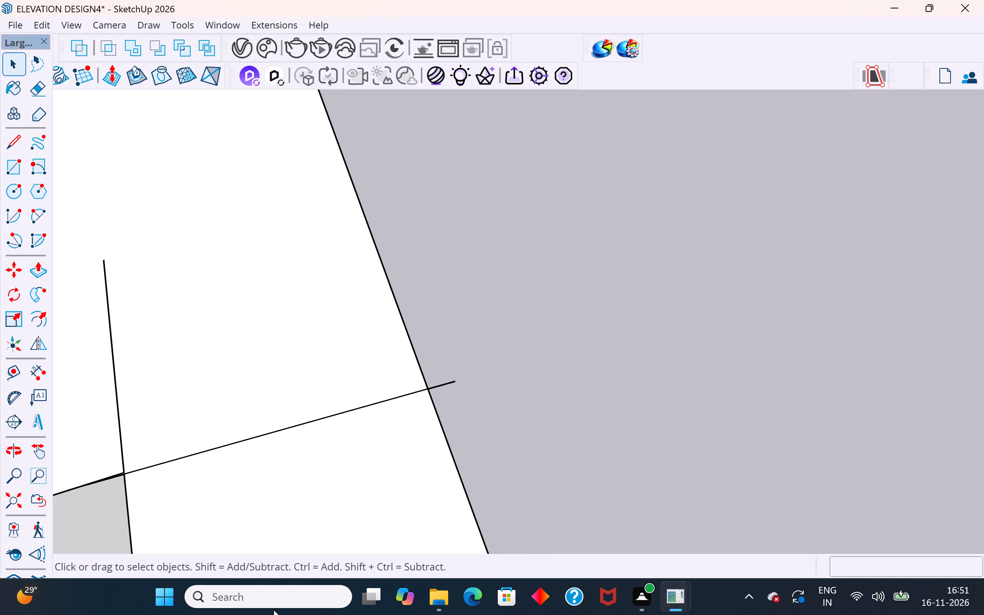
Delete the thin triangular sliver face between the two nearly coincident edges at the stairwell corner.
scroll(487, 553, "down", 3)
middle_click_drag(160, 472, 267, 379)
scroll(555, 420, "down", 5)
scroll(502, 455, "up", 20)
scroll(502, 455, "up", 1)
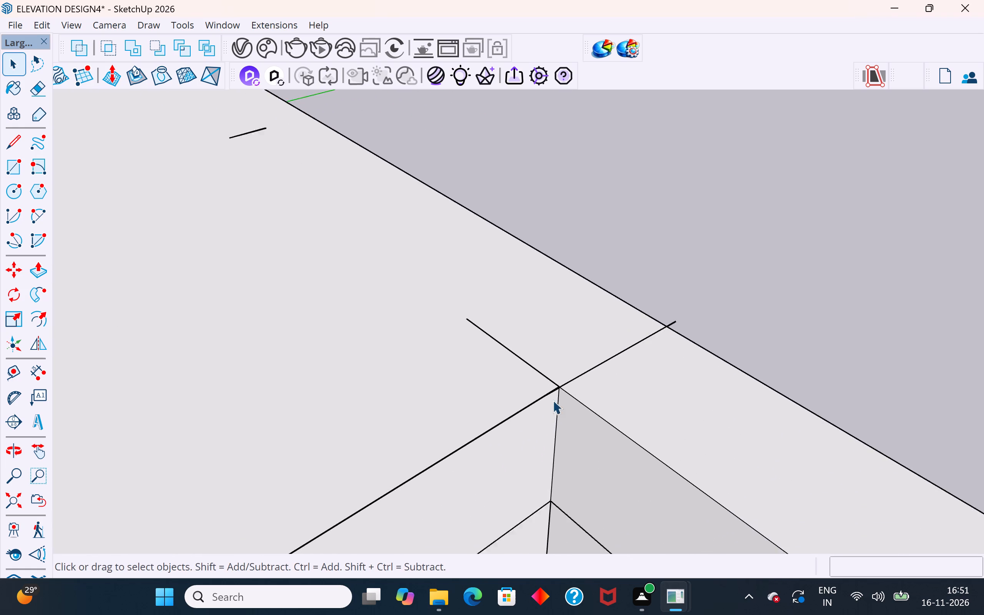
scroll(553, 400, "up", 5)
middle_click_drag(559, 371, 551, 224)
scroll(554, 349, "up", 9)
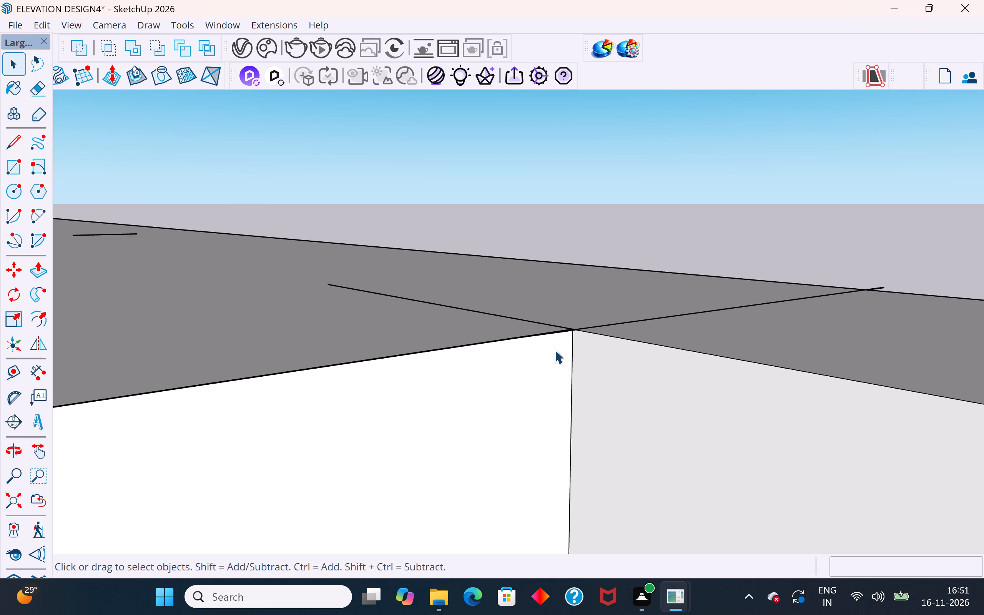
scroll(555, 350, "up", 3)
middle_click_drag(555, 350, 520, 366)
scroll(536, 341, "up", 9)
middle_click_drag(641, 291, 641, 318)
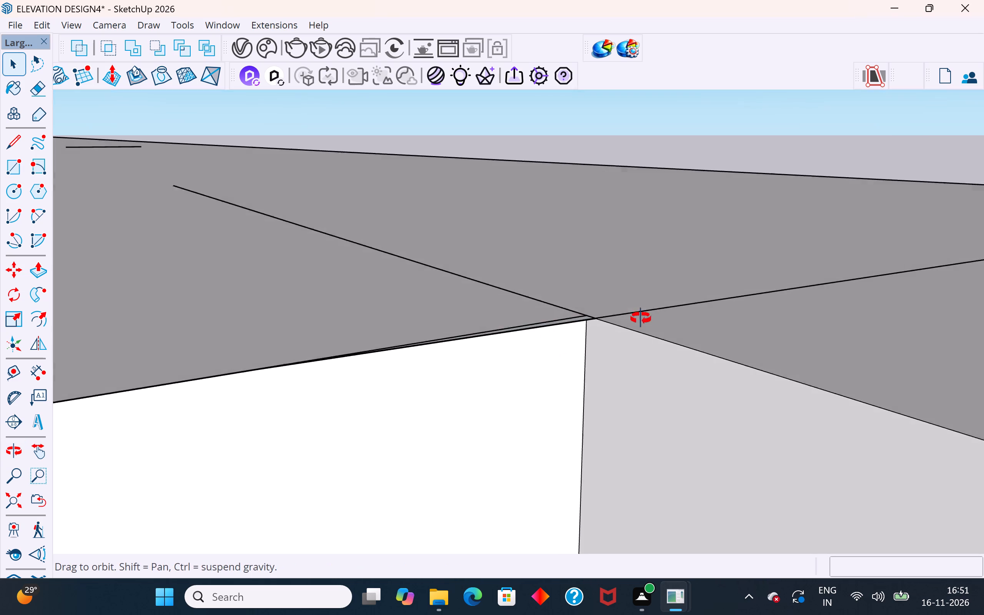
middle_click_drag(641, 318, 613, 455)
scroll(581, 307, "up", 3)
left_click(587, 296)
left_click(594, 298)
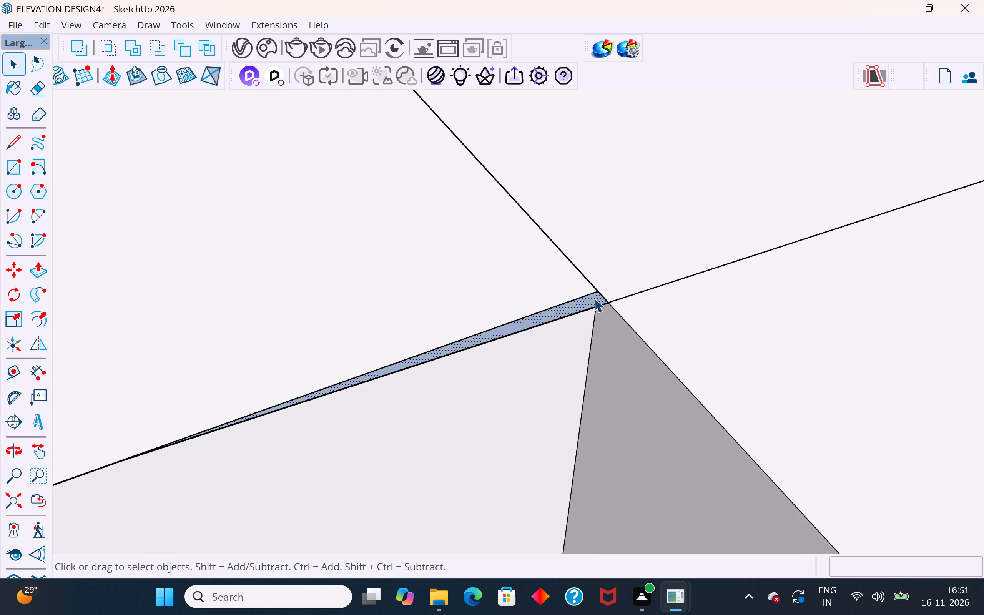
key("Delete")
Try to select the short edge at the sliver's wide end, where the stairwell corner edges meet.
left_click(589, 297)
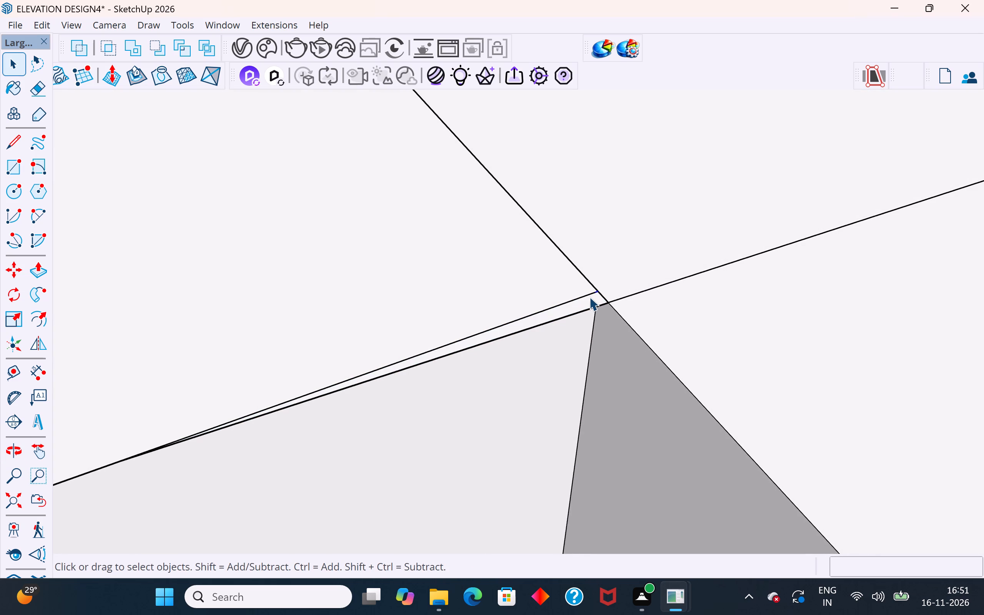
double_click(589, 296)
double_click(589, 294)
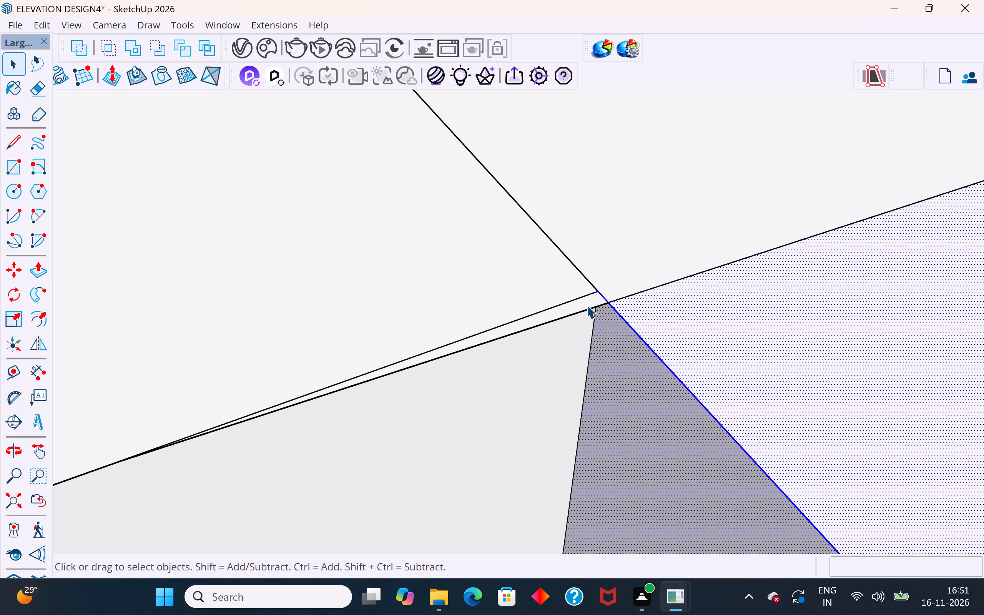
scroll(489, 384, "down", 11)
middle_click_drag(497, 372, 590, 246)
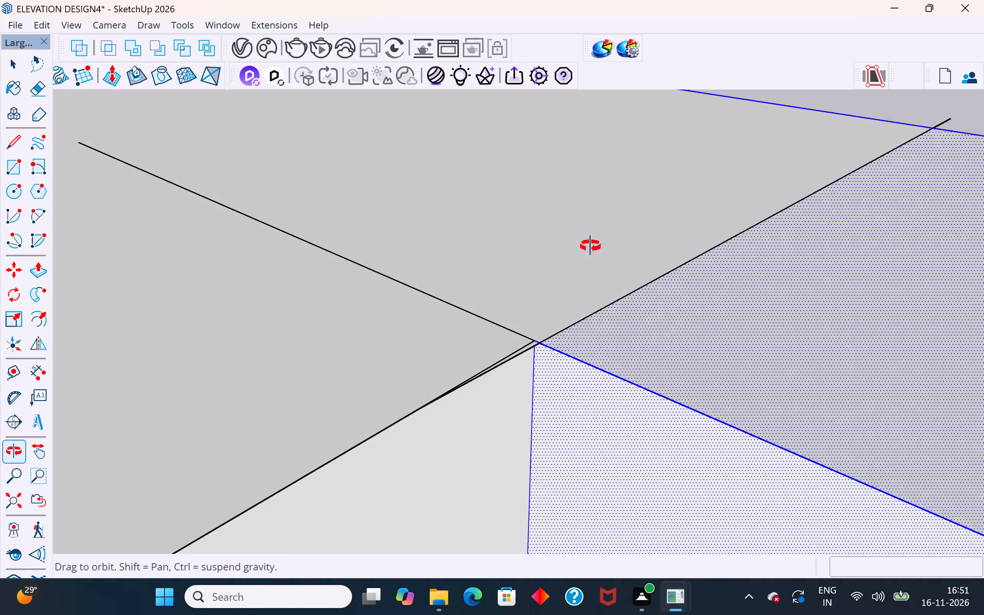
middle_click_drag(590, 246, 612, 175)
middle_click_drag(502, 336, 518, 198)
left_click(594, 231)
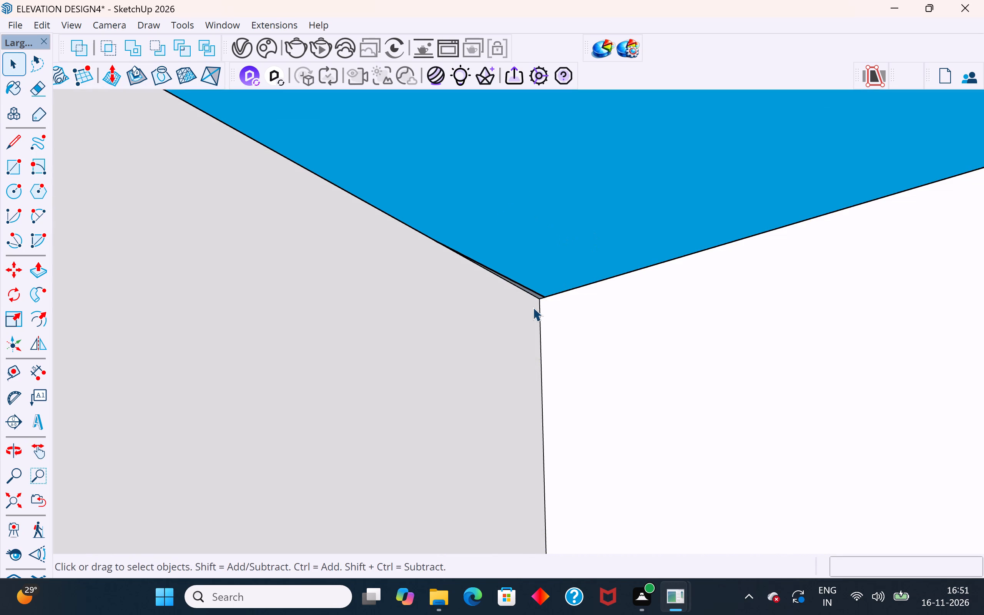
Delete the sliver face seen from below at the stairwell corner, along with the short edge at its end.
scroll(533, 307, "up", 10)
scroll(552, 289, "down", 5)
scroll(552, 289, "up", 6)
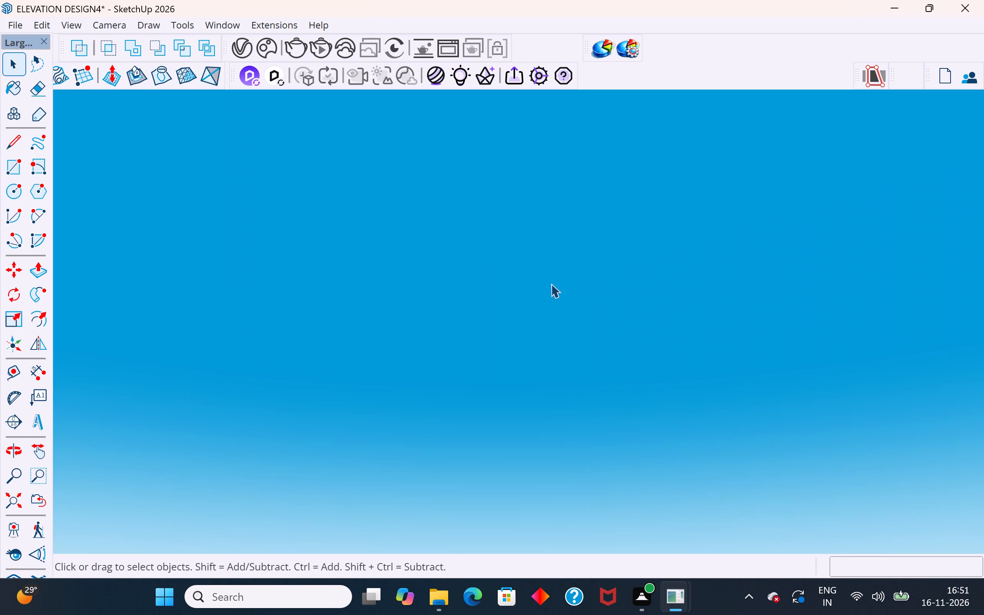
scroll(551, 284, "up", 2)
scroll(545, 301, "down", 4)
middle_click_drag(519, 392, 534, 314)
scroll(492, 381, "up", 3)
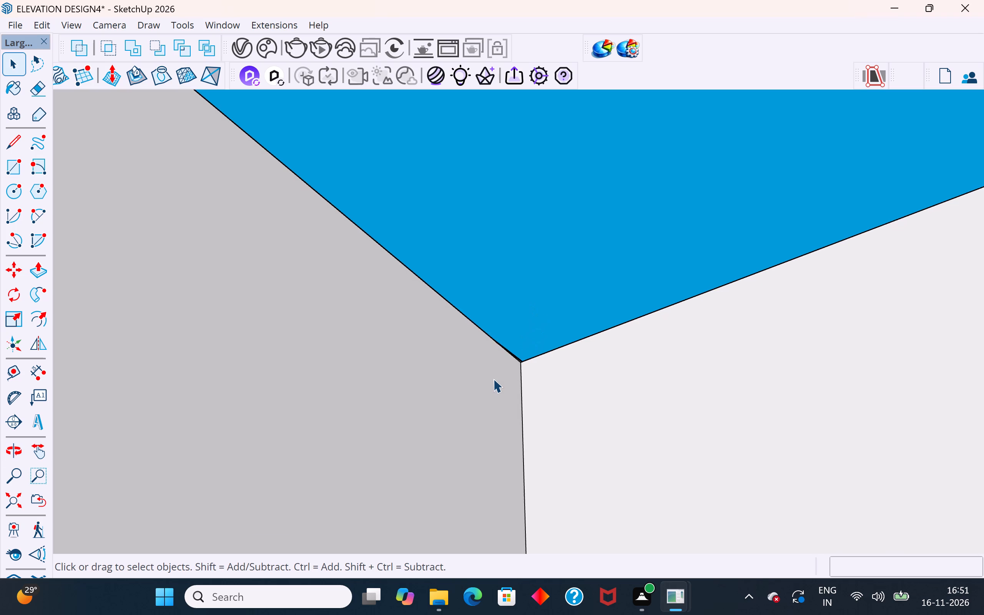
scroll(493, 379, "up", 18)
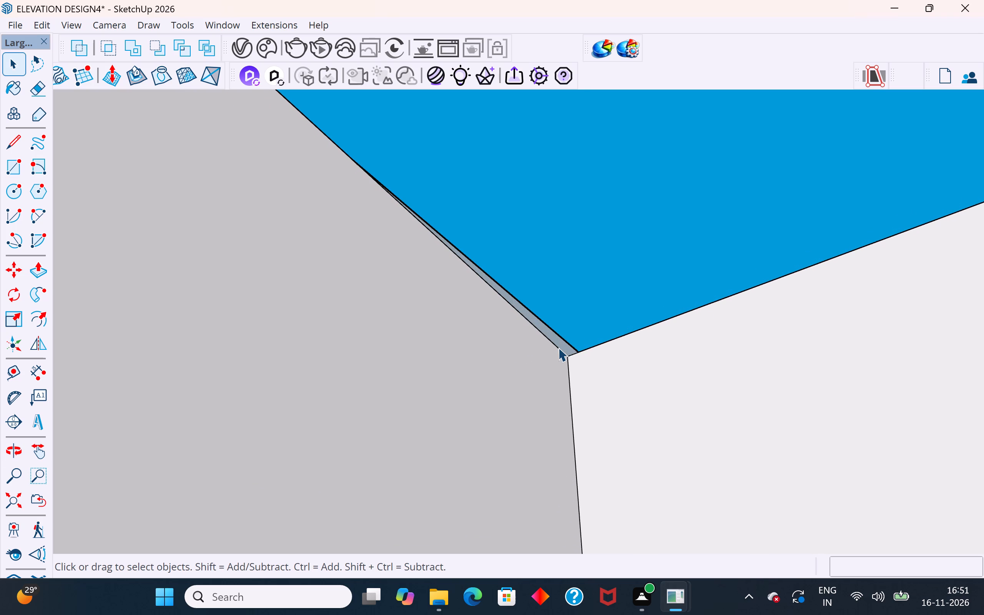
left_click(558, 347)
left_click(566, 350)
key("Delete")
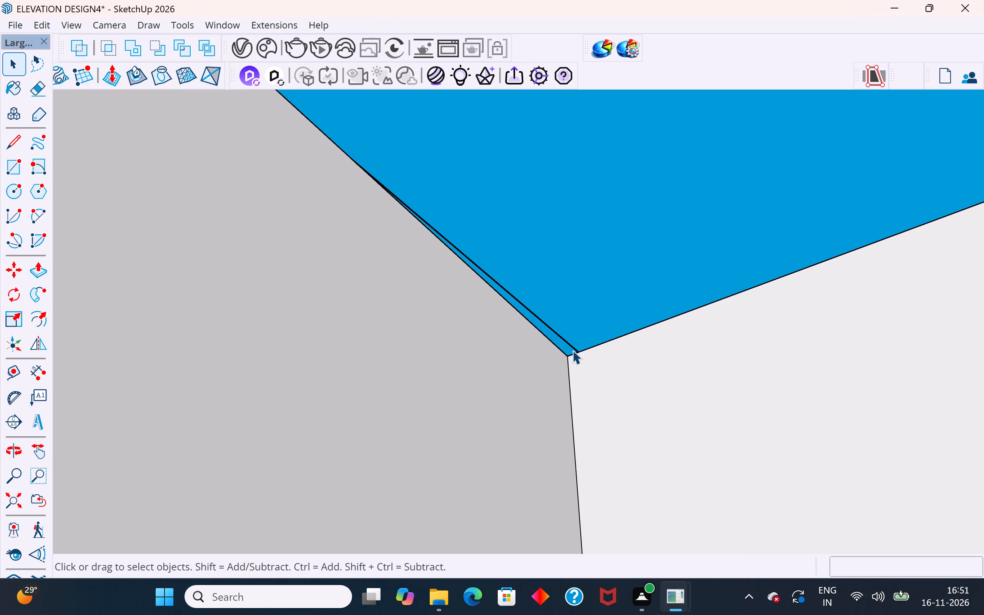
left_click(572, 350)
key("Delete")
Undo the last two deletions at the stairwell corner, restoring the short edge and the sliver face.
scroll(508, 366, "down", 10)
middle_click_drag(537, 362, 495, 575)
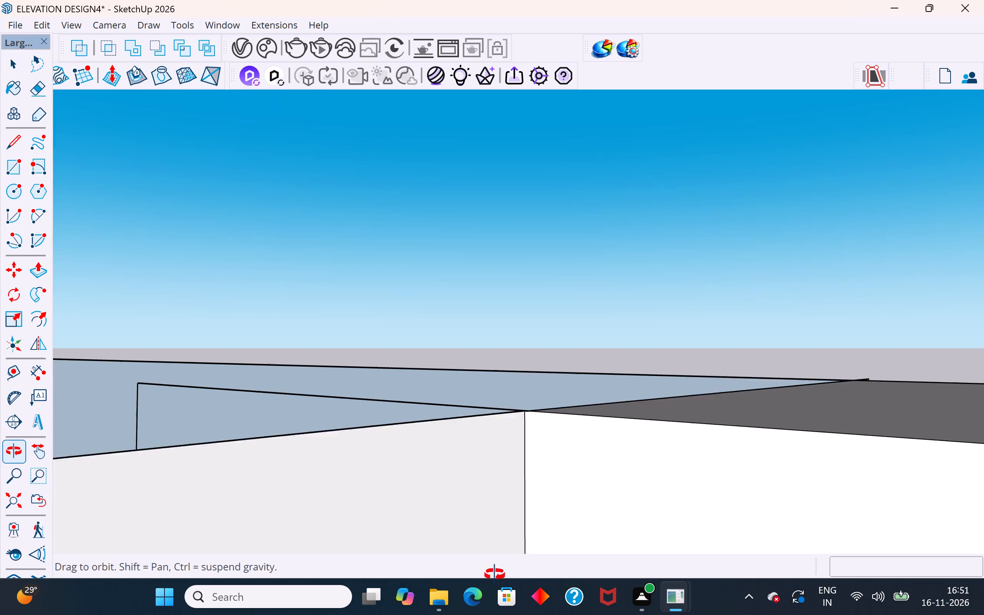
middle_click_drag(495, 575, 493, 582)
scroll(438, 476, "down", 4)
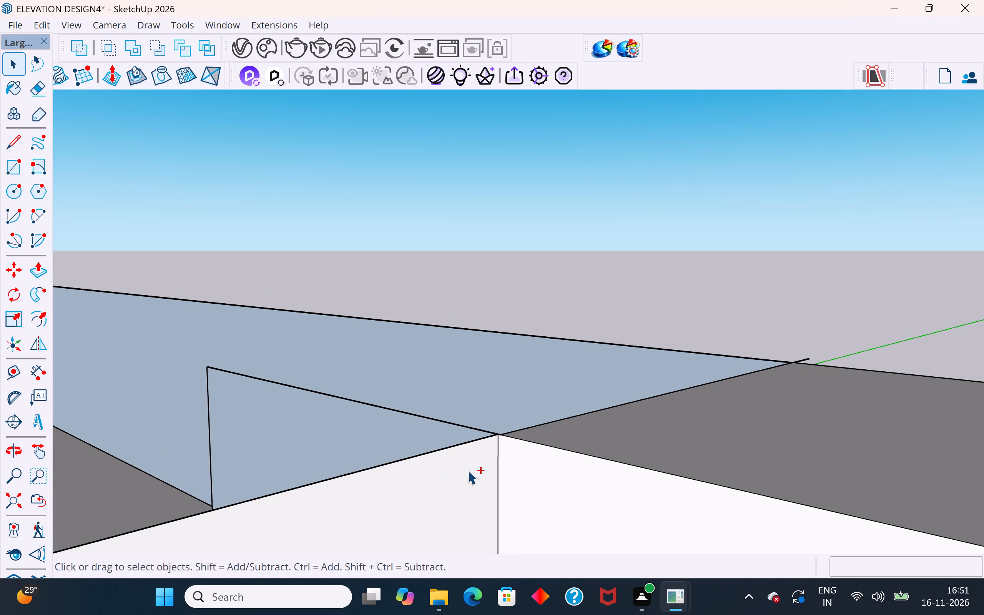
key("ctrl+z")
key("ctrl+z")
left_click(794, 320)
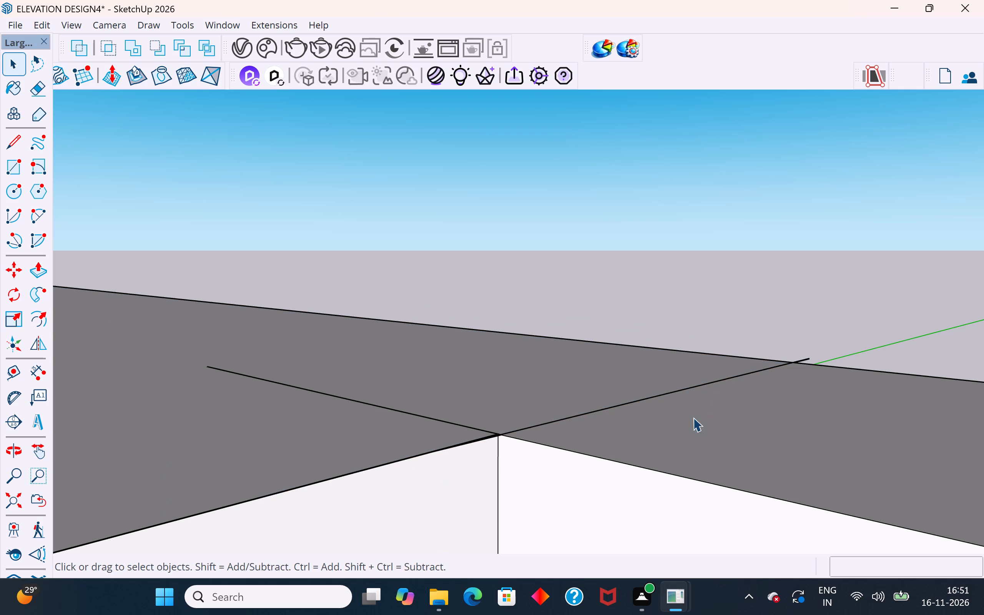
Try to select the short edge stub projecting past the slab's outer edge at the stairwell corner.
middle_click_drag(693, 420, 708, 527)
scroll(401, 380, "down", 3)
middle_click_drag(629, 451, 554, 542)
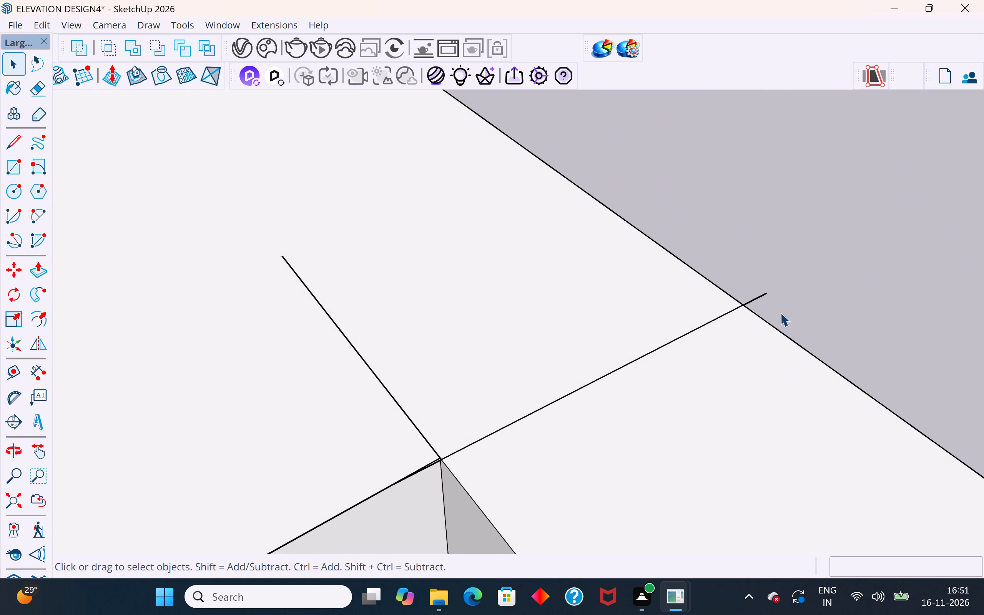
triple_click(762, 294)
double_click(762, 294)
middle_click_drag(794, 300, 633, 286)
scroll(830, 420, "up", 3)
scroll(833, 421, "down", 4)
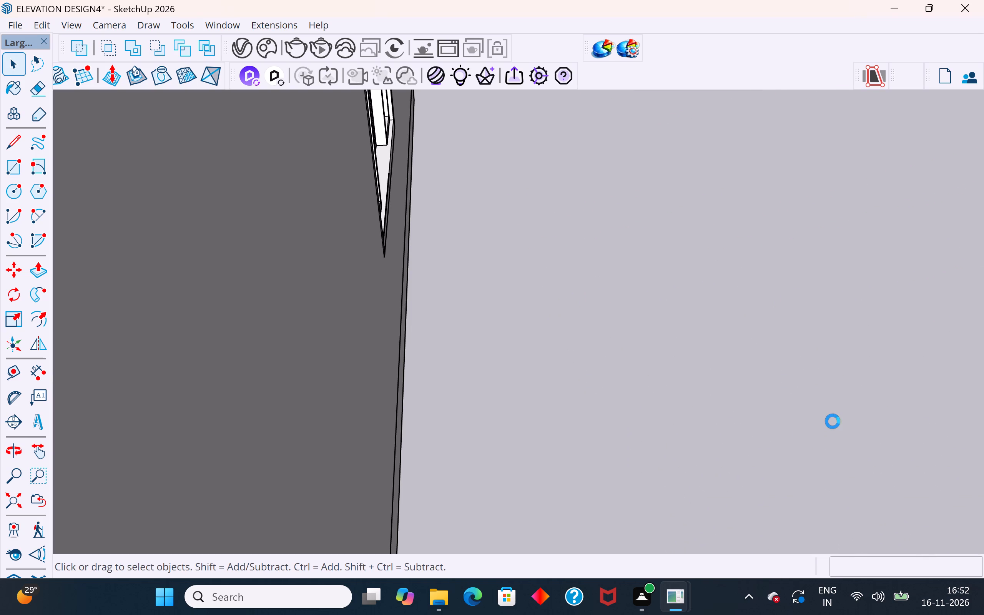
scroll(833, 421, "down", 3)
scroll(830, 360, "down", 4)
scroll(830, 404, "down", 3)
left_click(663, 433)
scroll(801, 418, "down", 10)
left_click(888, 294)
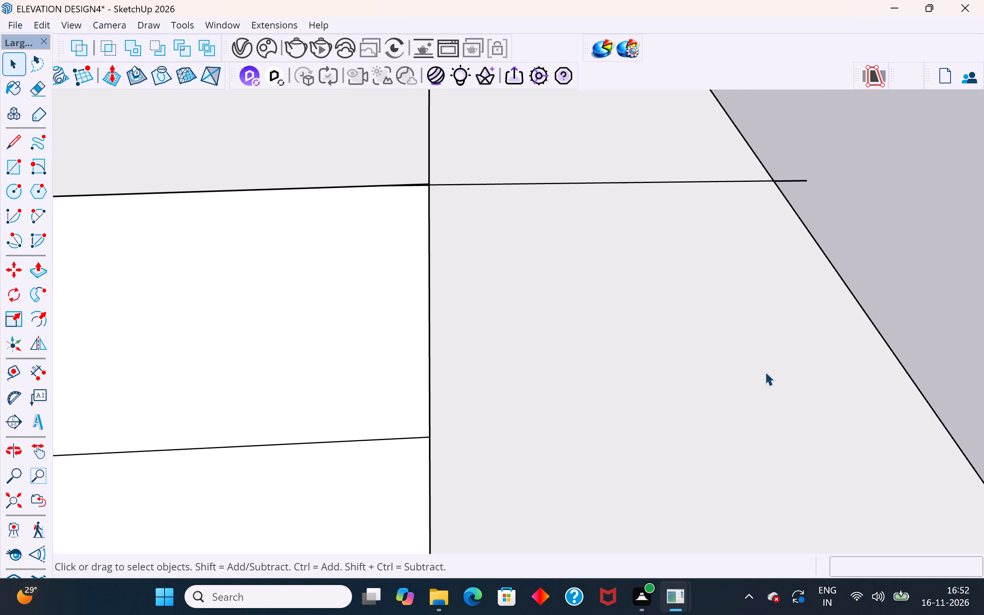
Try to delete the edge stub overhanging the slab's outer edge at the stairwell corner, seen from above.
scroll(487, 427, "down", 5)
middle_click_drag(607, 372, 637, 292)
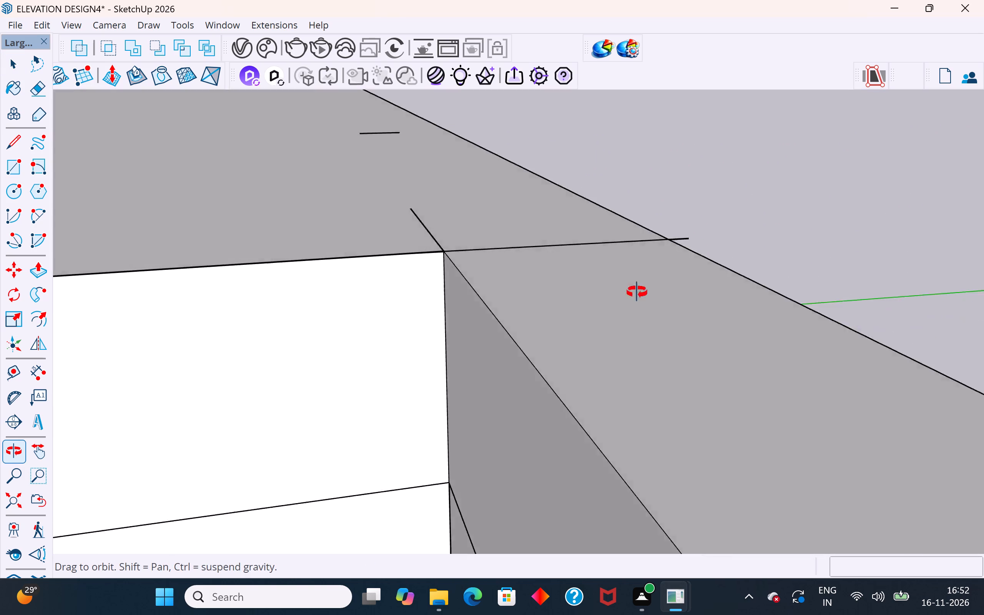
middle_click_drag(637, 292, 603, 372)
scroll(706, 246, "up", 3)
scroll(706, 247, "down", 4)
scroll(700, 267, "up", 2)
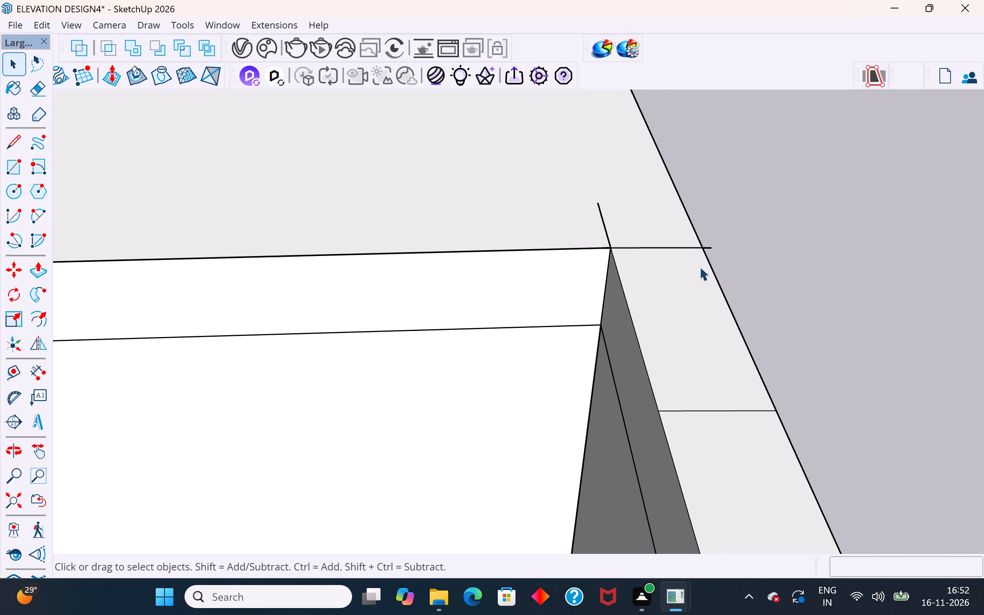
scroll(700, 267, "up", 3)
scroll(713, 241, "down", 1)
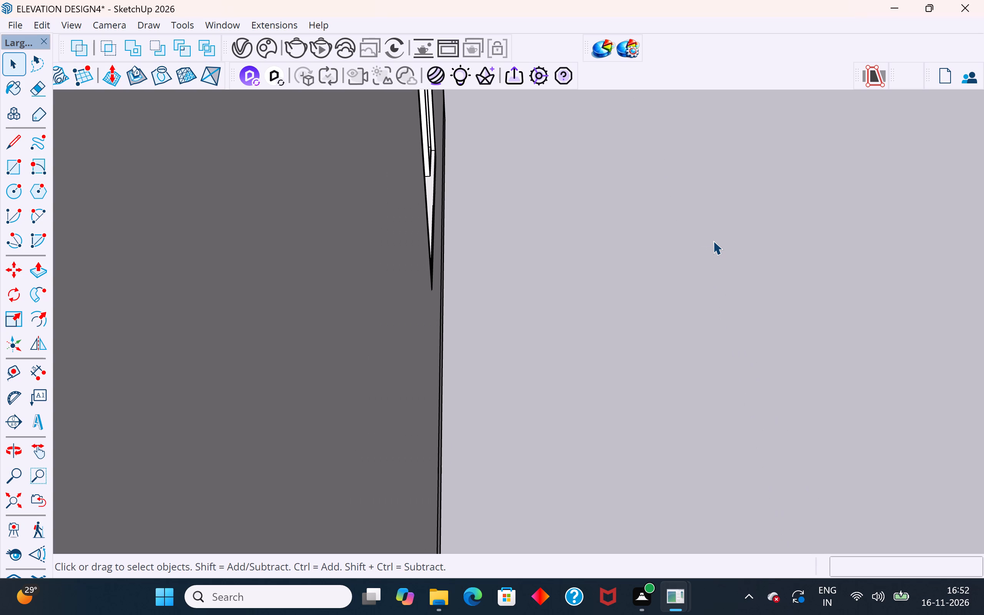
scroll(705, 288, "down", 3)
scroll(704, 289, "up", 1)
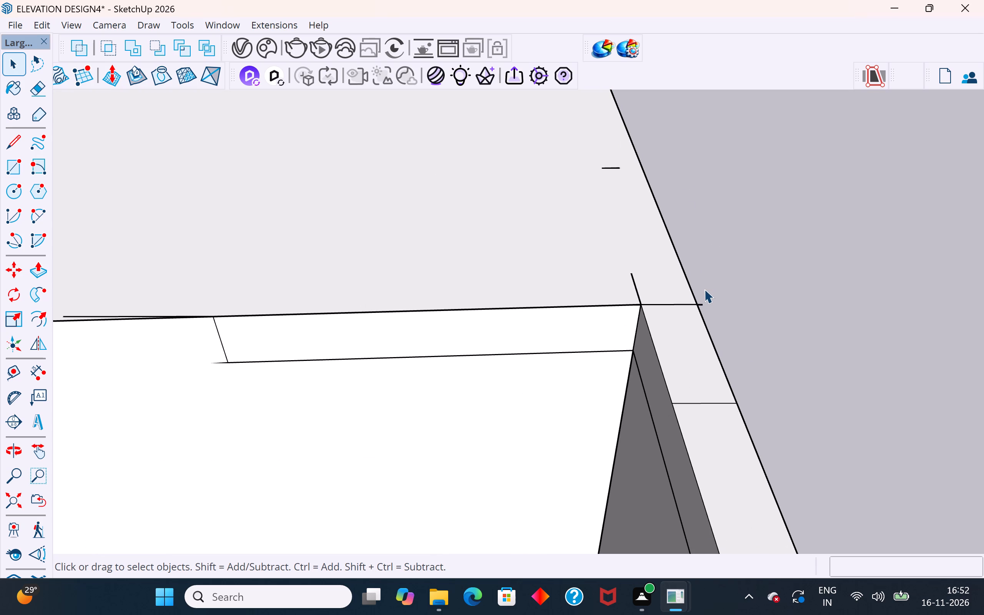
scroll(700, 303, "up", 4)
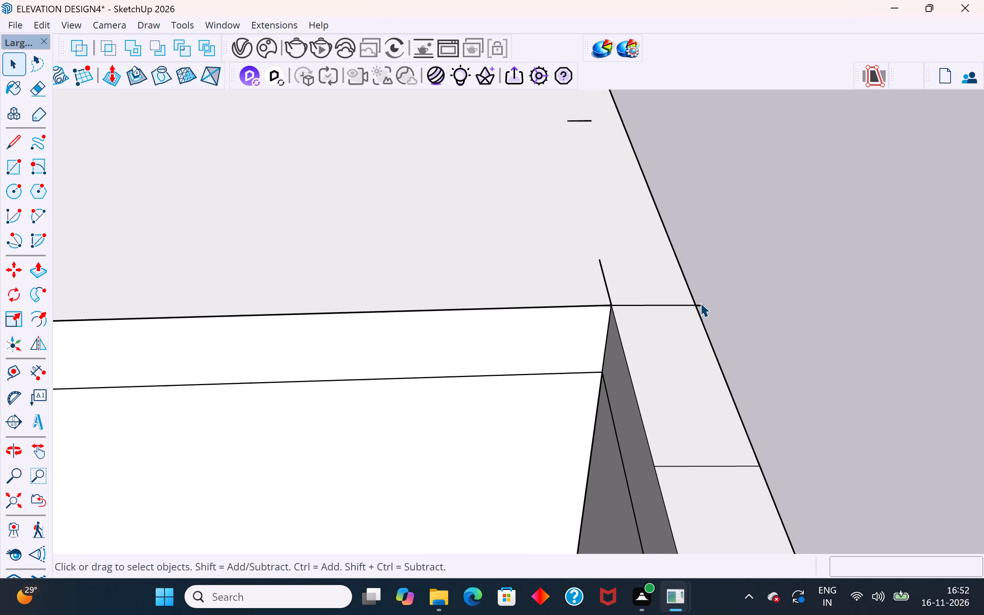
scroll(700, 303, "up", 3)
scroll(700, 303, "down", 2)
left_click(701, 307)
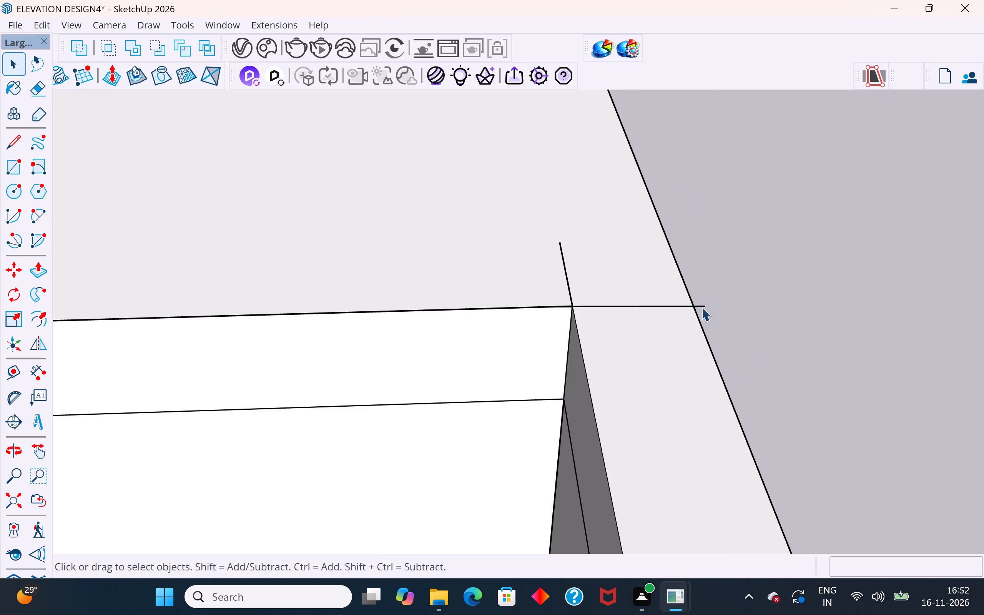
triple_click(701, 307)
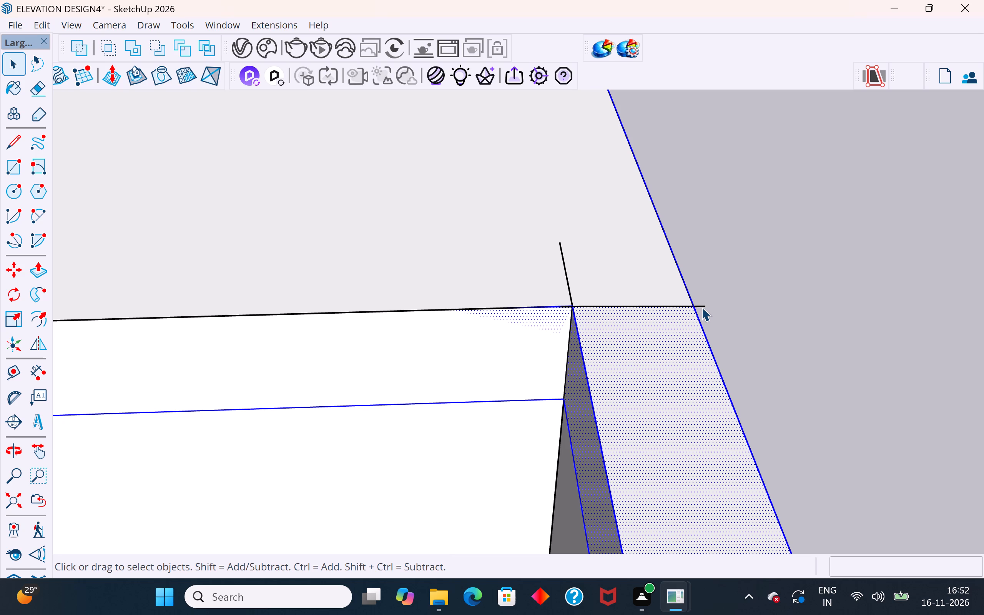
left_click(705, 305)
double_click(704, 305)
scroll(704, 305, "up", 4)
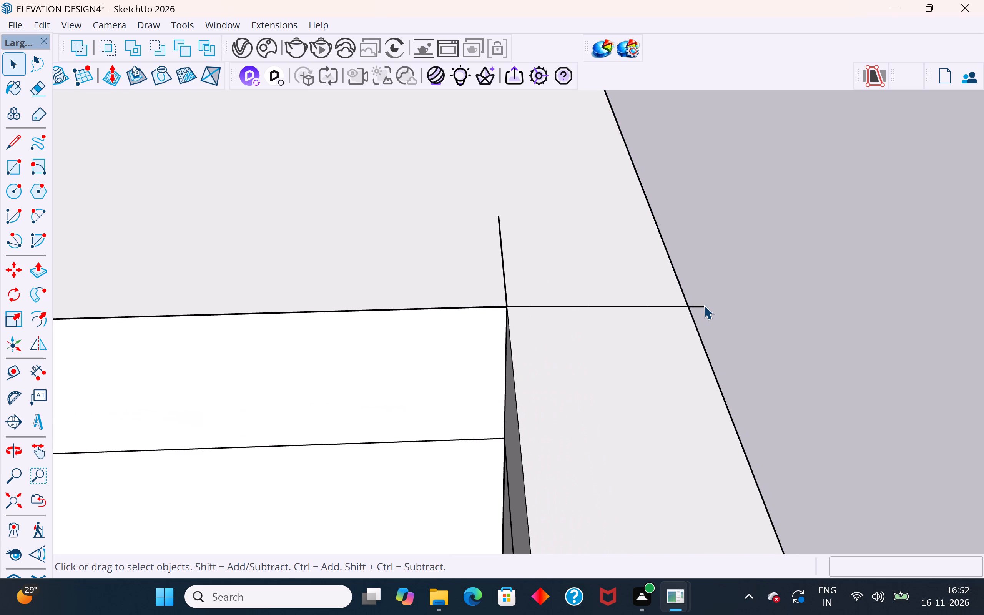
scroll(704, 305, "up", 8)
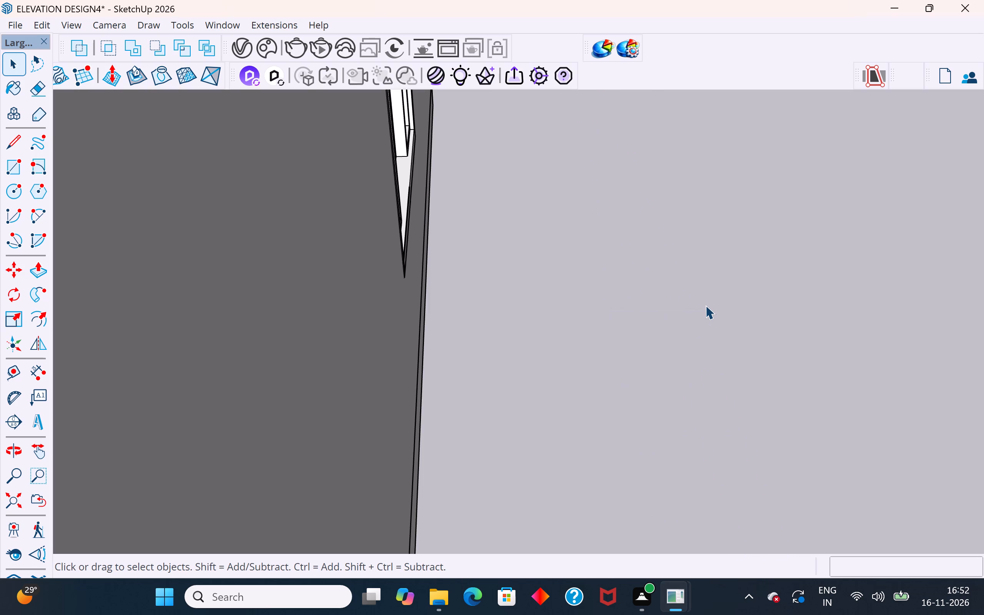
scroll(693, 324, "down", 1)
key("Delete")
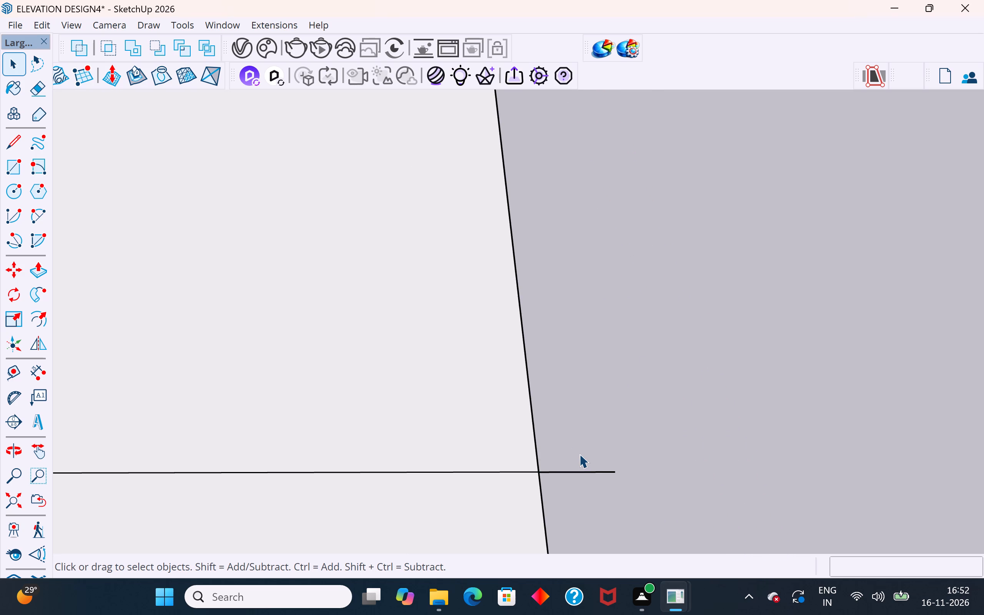
Delete the edge stub that overhangs the slab's outer edge in line with the stairwell rim.
left_click(598, 469)
left_click(600, 472)
scroll(600, 472, "down", 1)
left_click(600, 472)
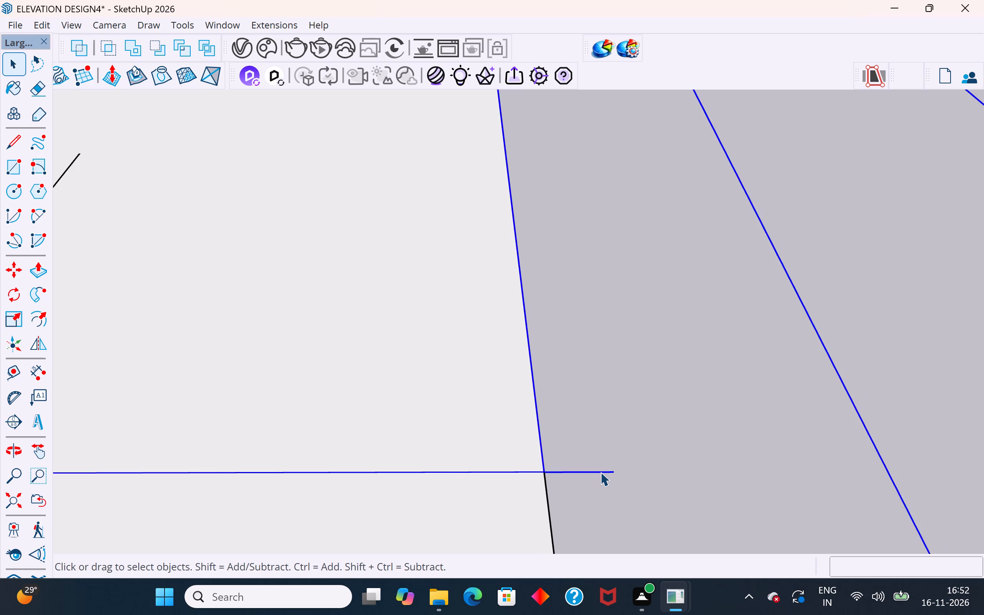
double_click(600, 472)
key("Delete")
scroll(557, 500, "down", 6)
left_click(684, 442)
scroll(642, 458, "down", 6)
left_click(728, 427)
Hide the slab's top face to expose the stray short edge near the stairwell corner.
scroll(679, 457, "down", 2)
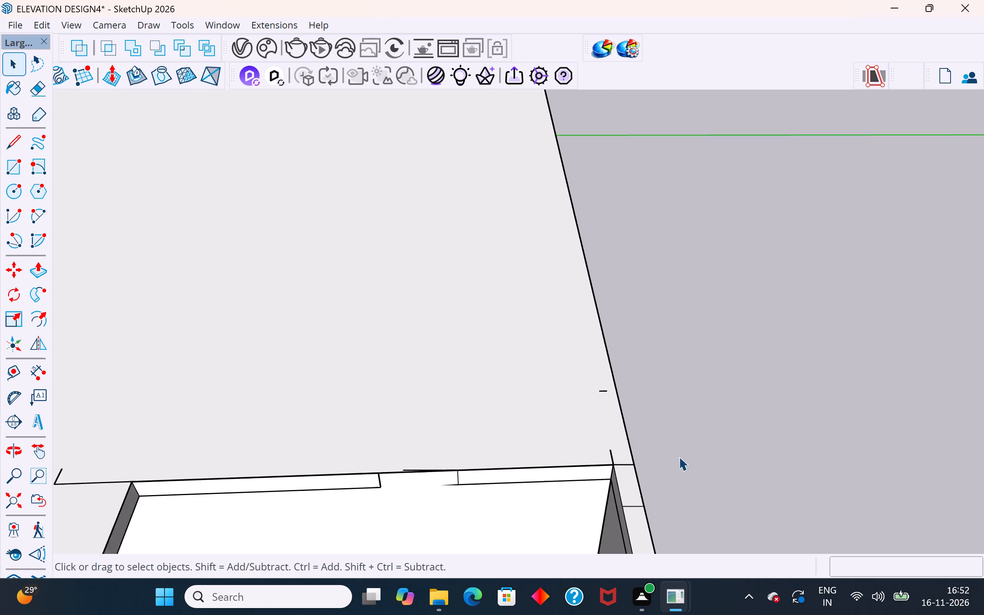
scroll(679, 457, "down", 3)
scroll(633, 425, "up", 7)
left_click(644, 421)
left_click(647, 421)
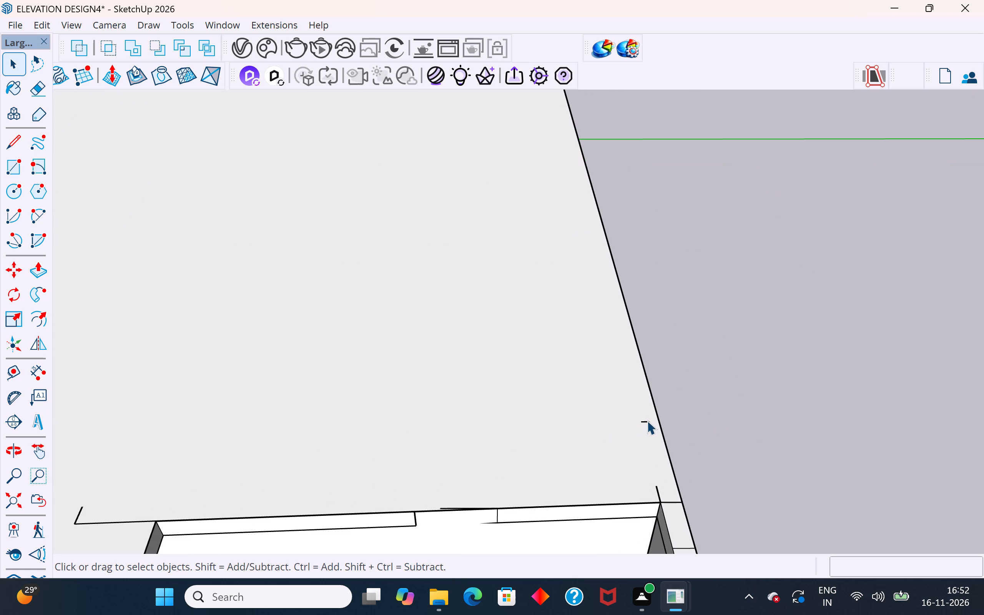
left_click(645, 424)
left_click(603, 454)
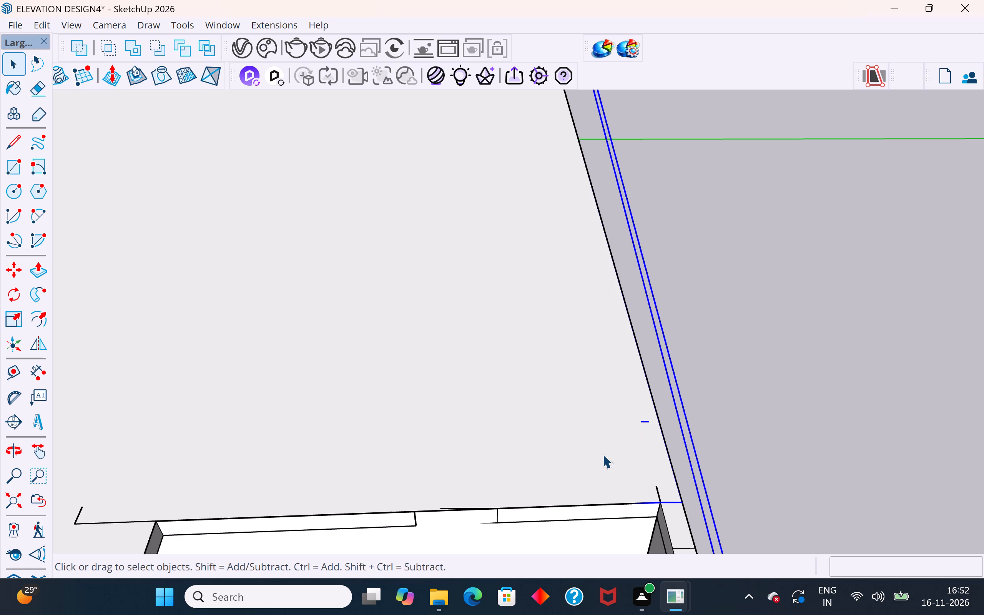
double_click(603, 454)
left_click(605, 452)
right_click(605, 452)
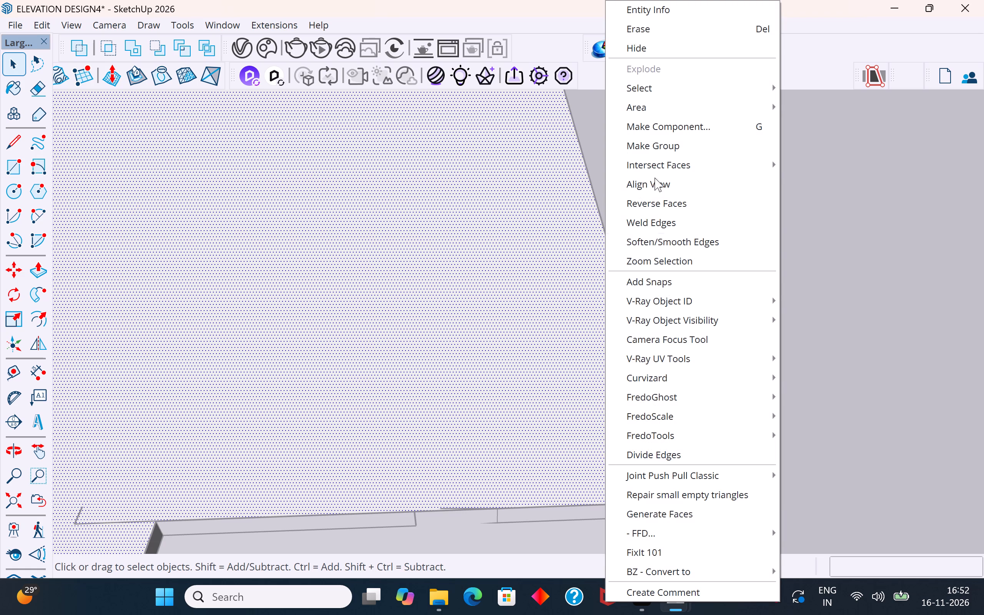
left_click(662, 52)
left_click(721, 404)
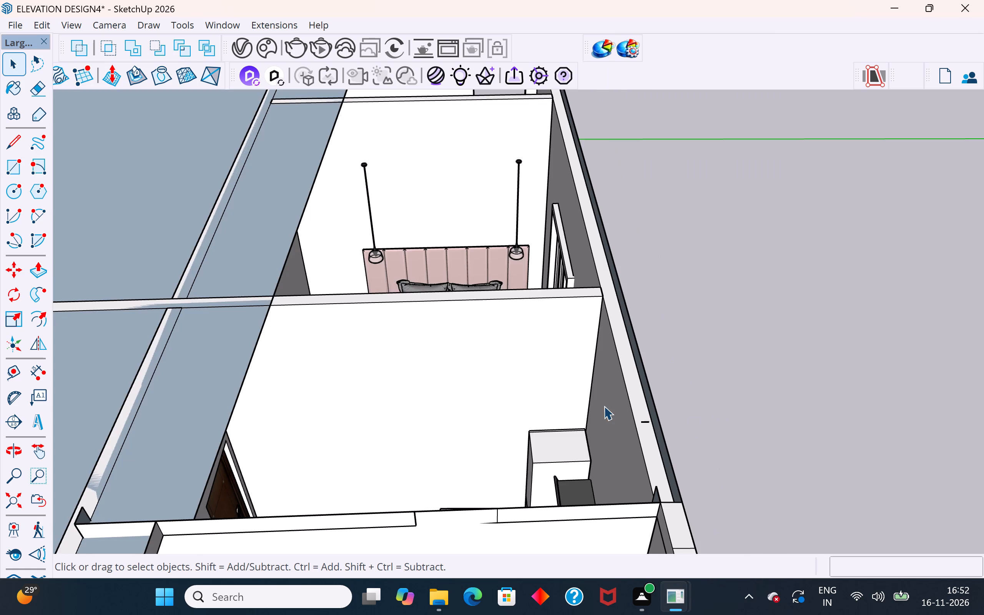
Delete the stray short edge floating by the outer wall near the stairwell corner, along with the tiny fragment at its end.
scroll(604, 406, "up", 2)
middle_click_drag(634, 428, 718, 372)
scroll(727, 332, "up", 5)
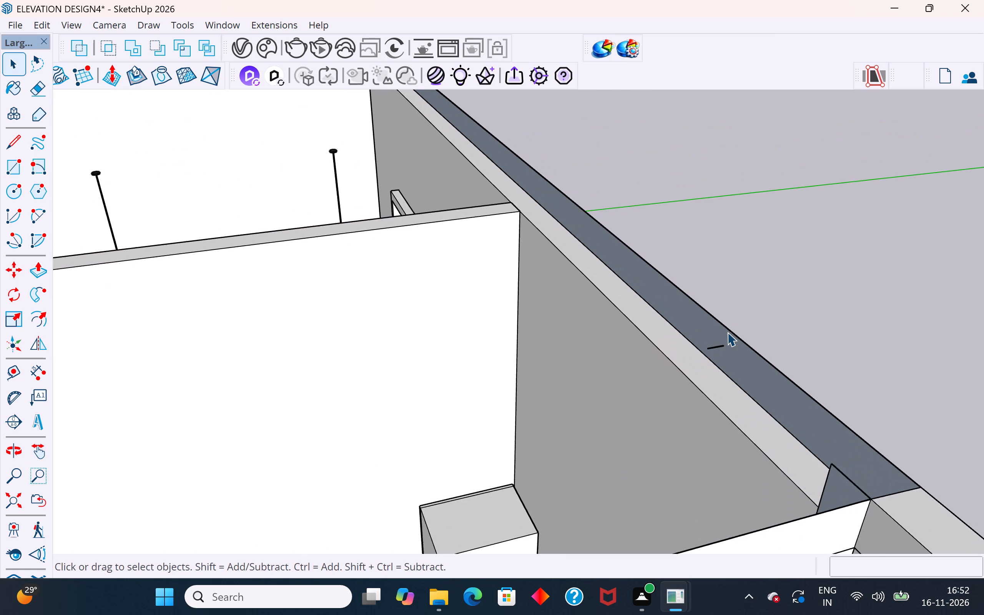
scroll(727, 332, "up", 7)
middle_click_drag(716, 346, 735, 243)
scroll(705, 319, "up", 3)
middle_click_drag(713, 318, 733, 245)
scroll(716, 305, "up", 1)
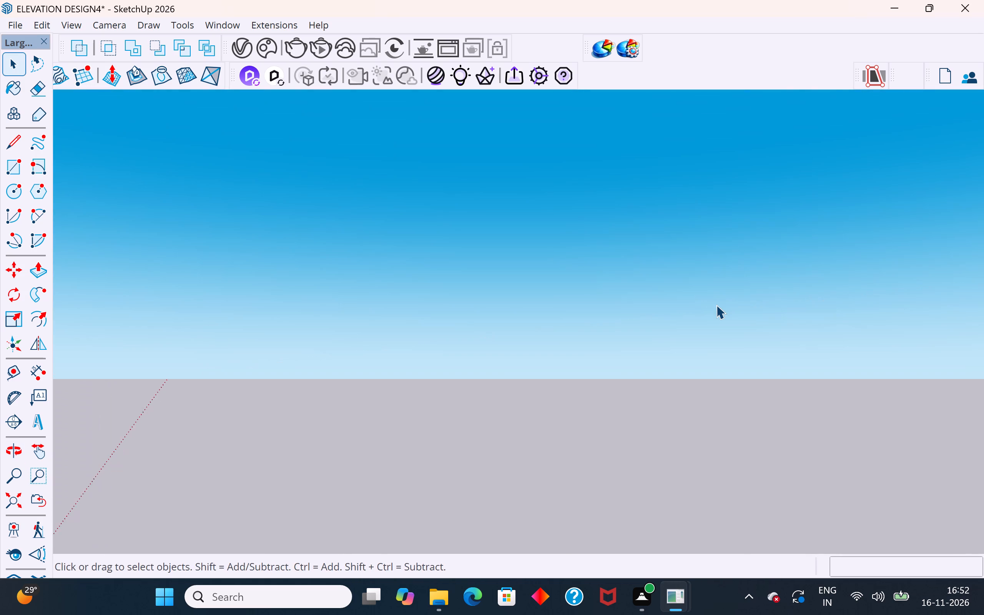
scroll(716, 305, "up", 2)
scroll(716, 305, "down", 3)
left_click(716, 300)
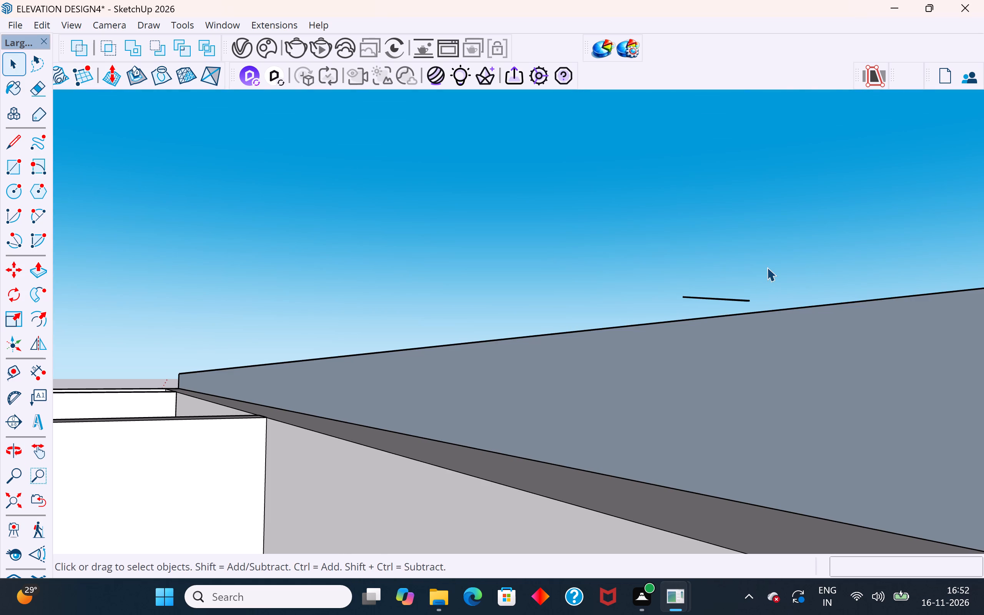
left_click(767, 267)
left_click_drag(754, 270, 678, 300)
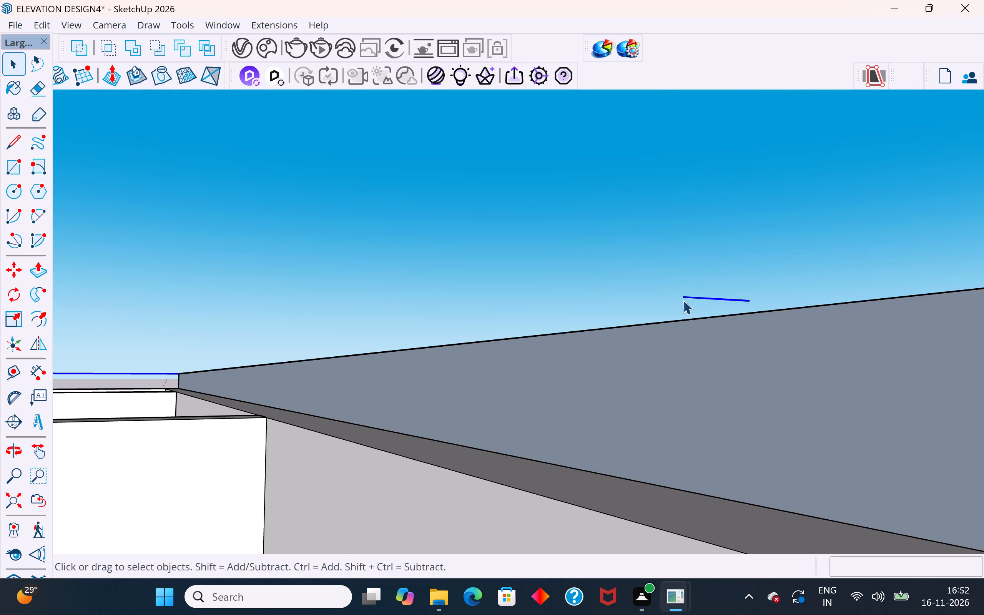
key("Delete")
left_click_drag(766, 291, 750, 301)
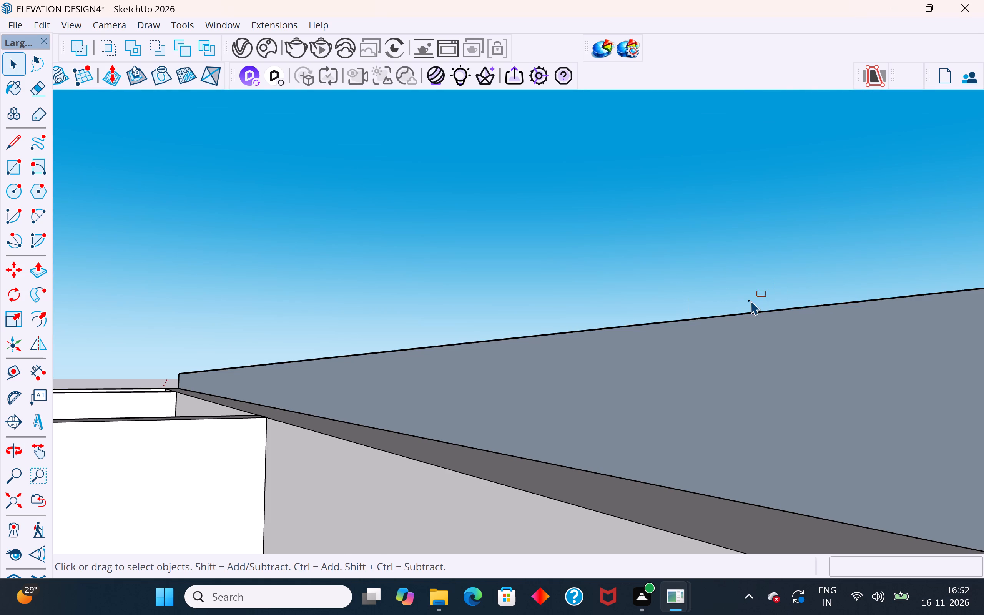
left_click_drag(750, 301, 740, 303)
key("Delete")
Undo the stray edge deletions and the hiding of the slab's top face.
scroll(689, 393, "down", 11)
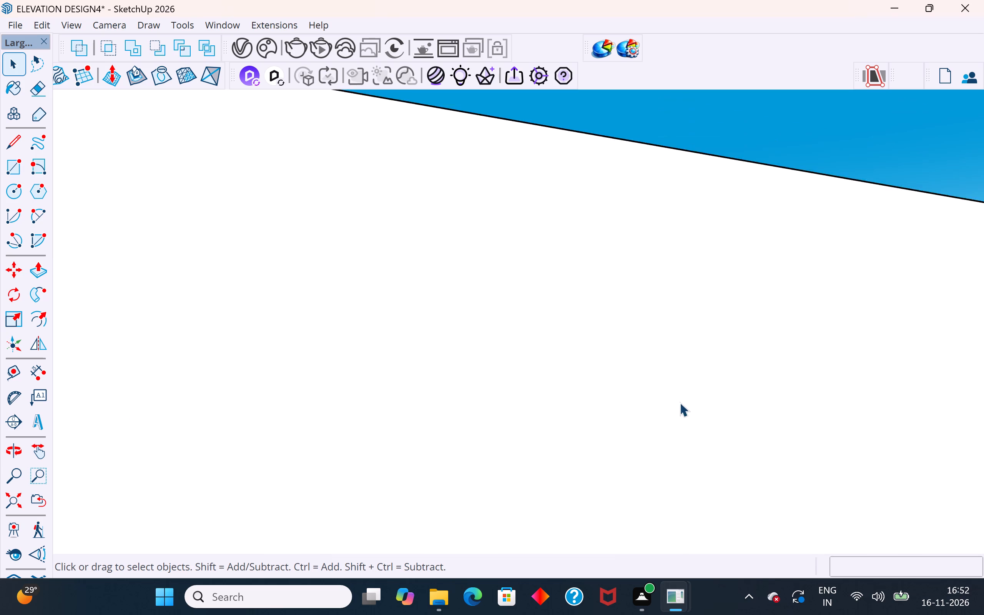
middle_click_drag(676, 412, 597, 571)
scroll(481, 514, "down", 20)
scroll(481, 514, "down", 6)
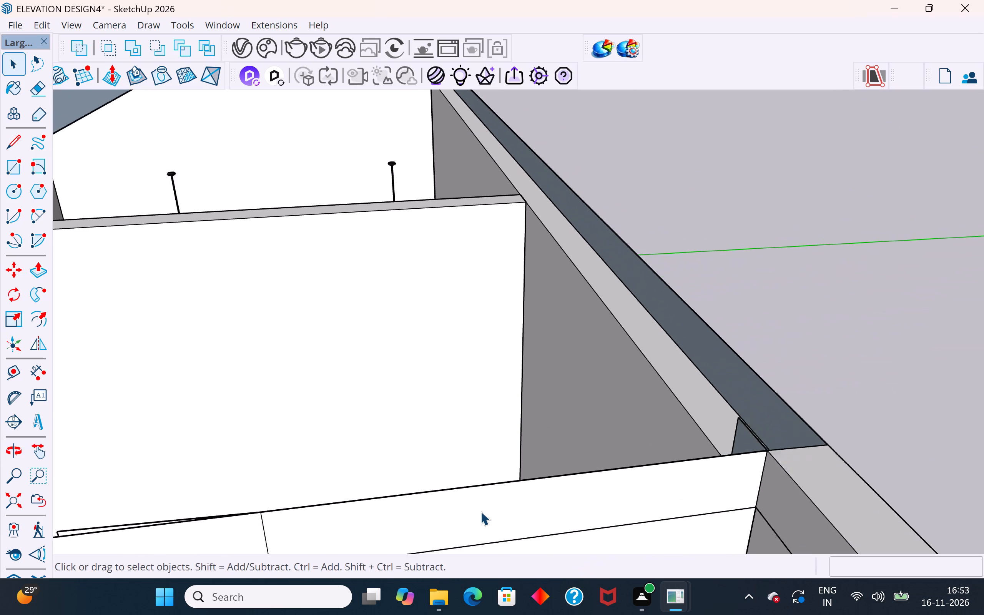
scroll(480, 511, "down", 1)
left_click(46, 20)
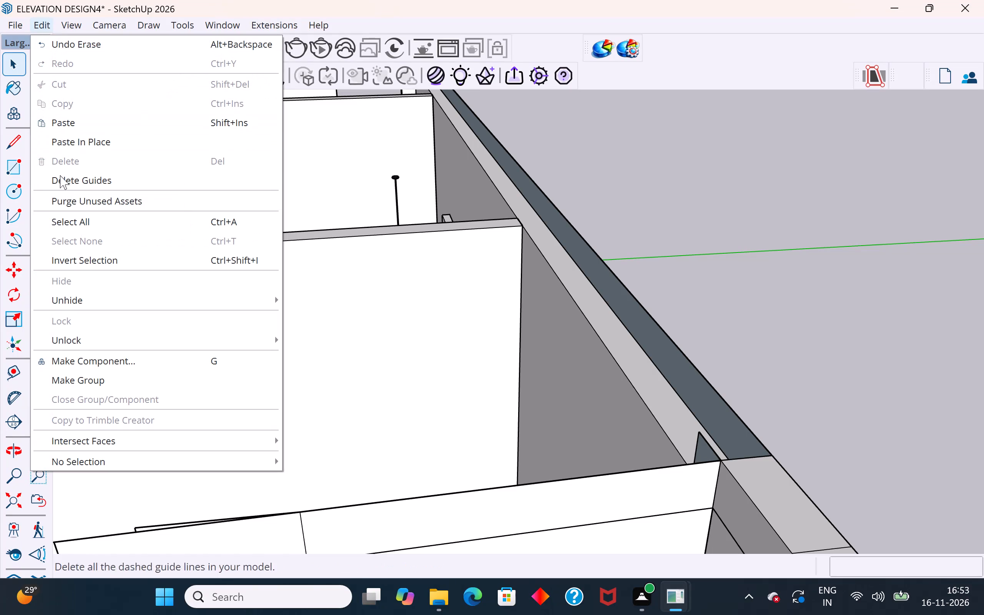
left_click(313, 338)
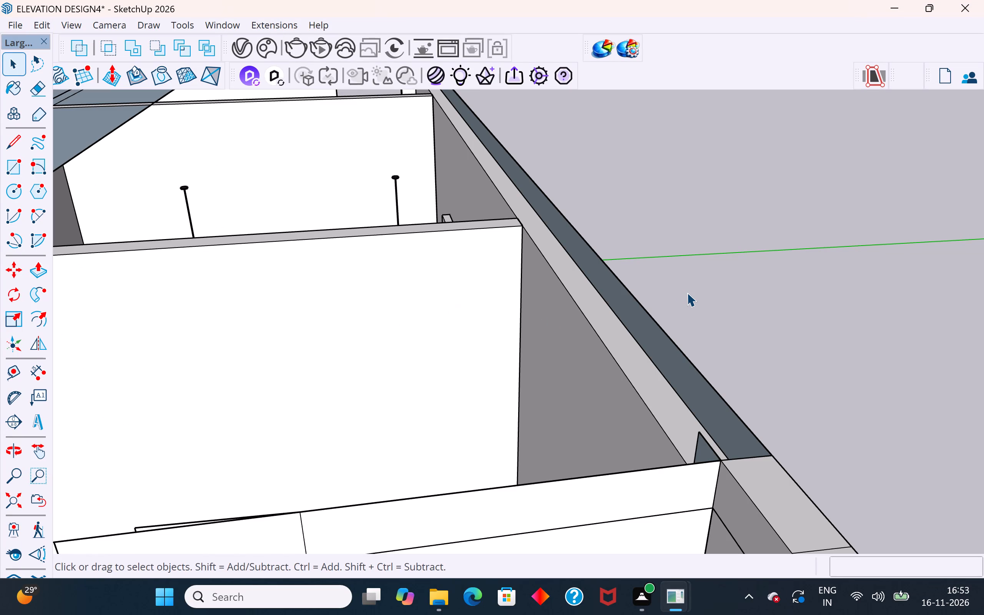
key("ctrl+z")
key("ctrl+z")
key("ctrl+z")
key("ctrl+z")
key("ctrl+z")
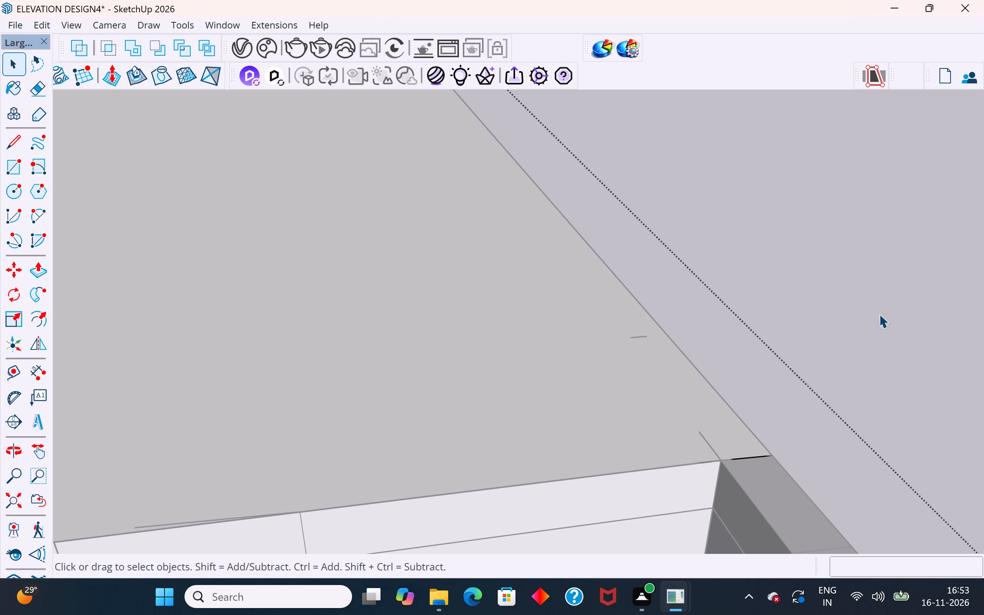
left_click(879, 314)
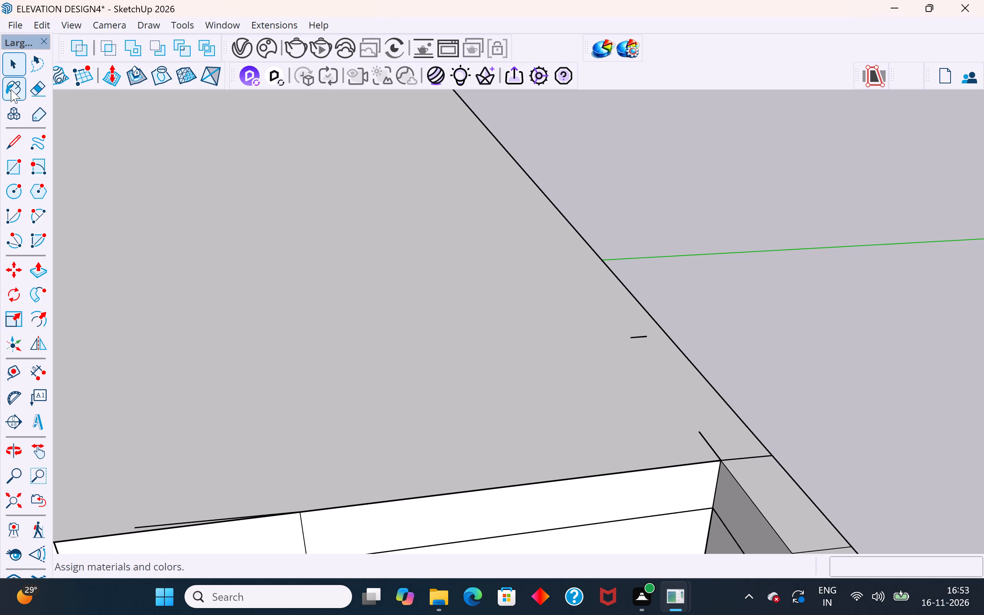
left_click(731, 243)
Delete the five short cross edges dividing the narrow slab strip between the stairwell and the outer wall.
scroll(679, 275, "down", 7)
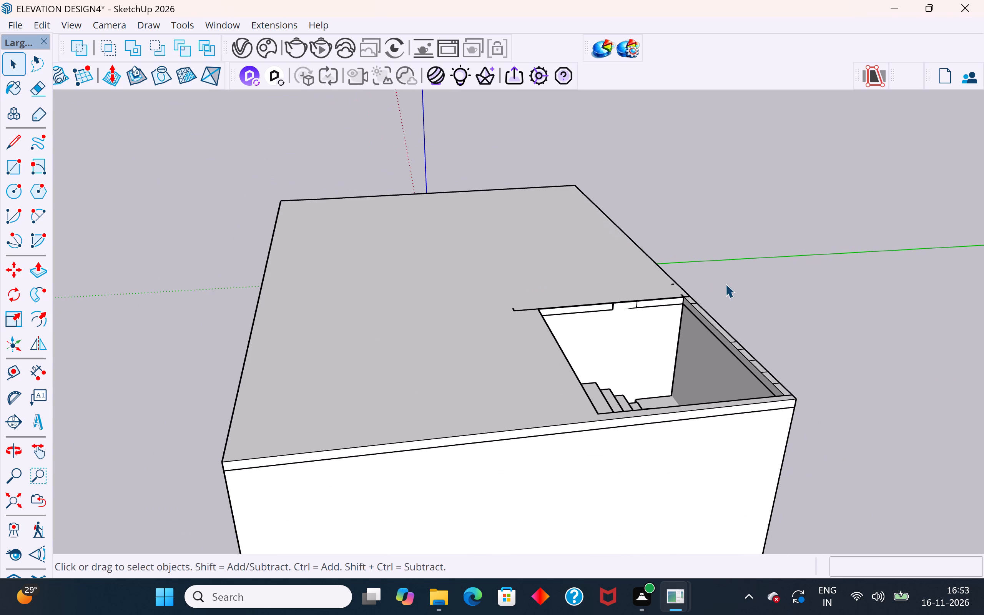
left_click(725, 284)
middle_click_drag(758, 341, 717, 372)
scroll(701, 431, "up", 8)
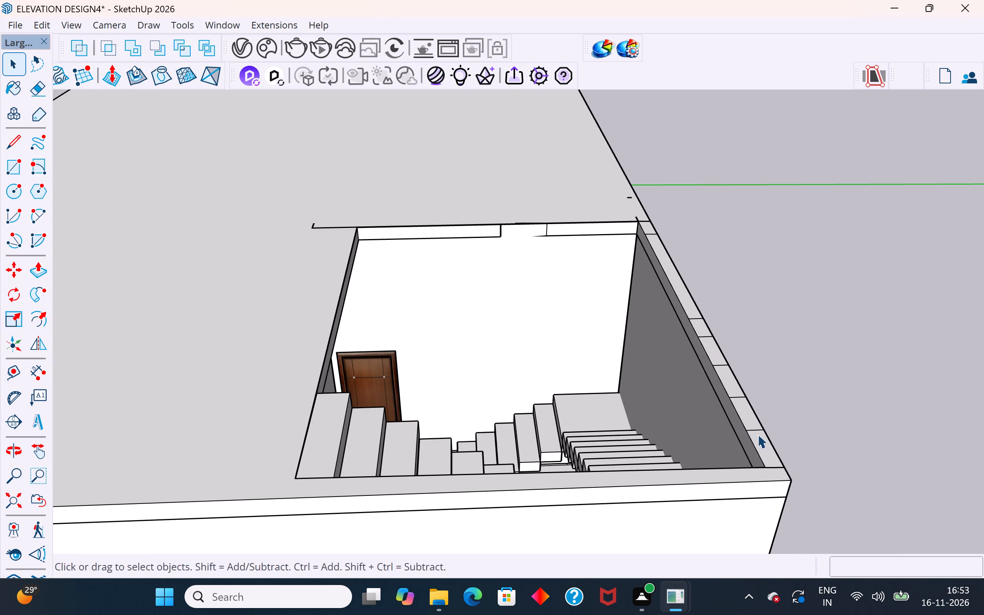
left_click(756, 431)
key("Delete")
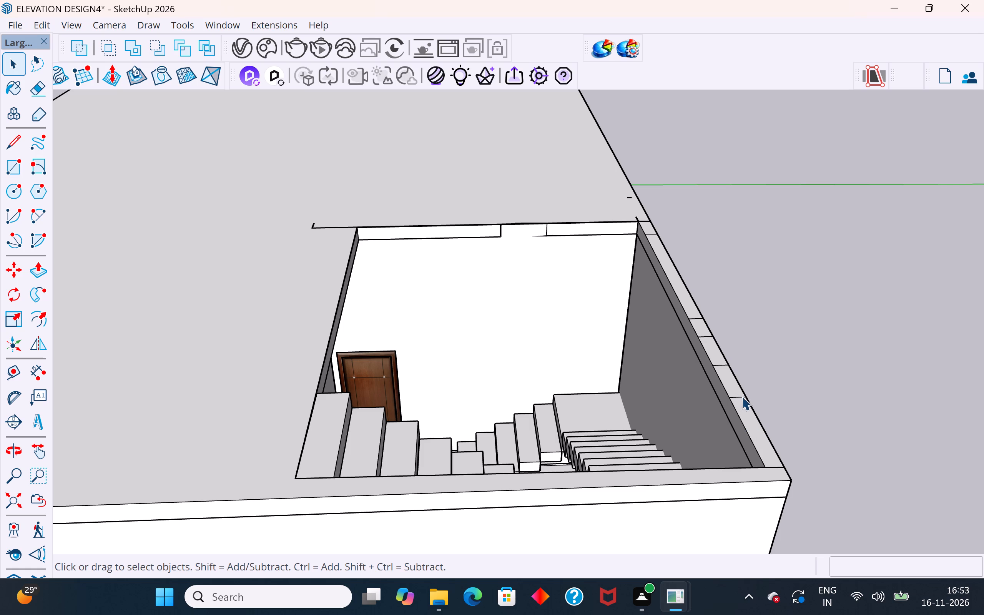
left_click(743, 396)
key("Delete")
left_click(722, 366)
key("Delete")
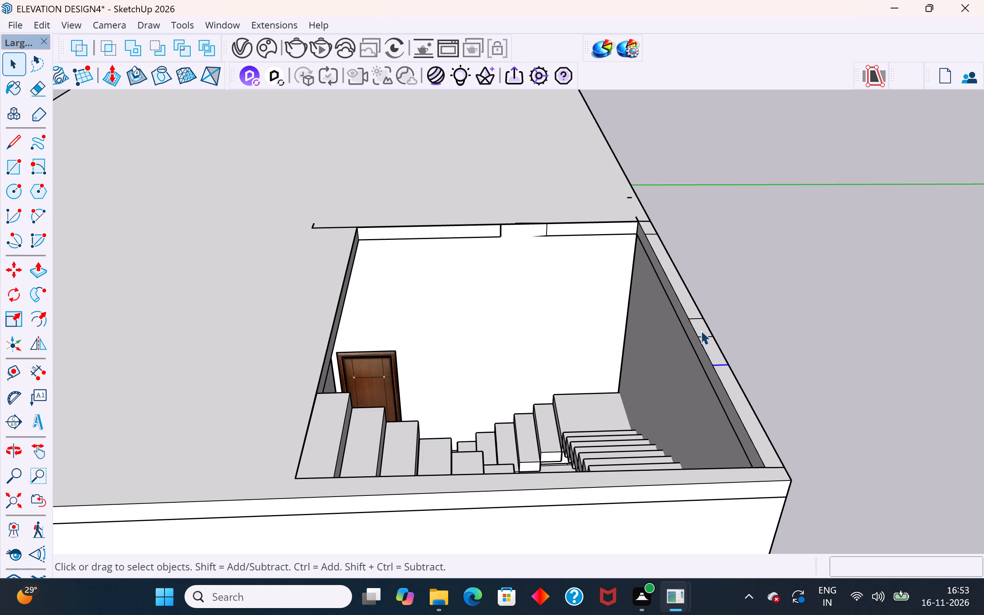
left_click(707, 337)
key("Delete")
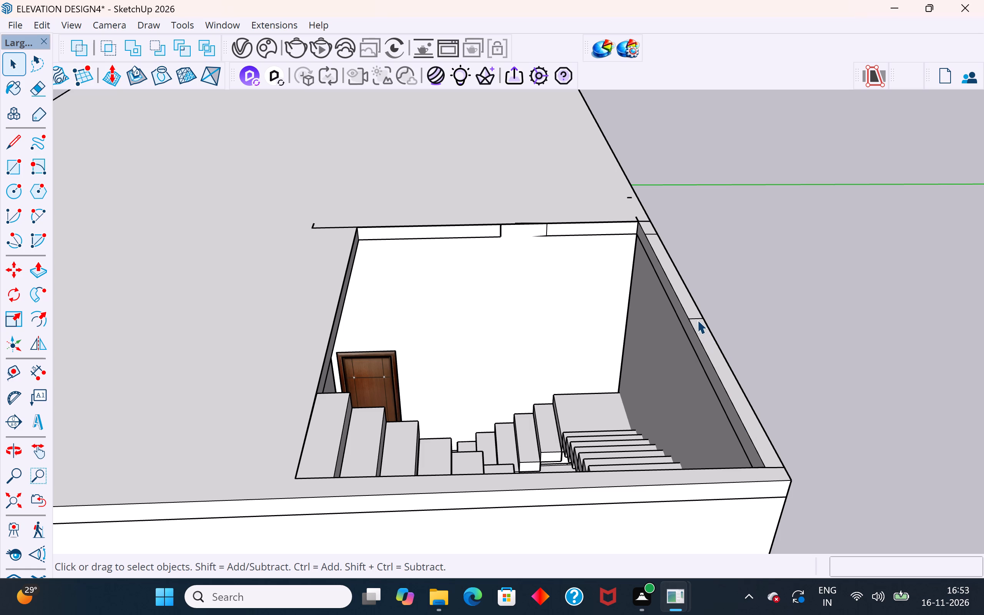
left_click(698, 320)
key("Delete")
left_click(776, 311)
scroll(622, 404, "down", 6)
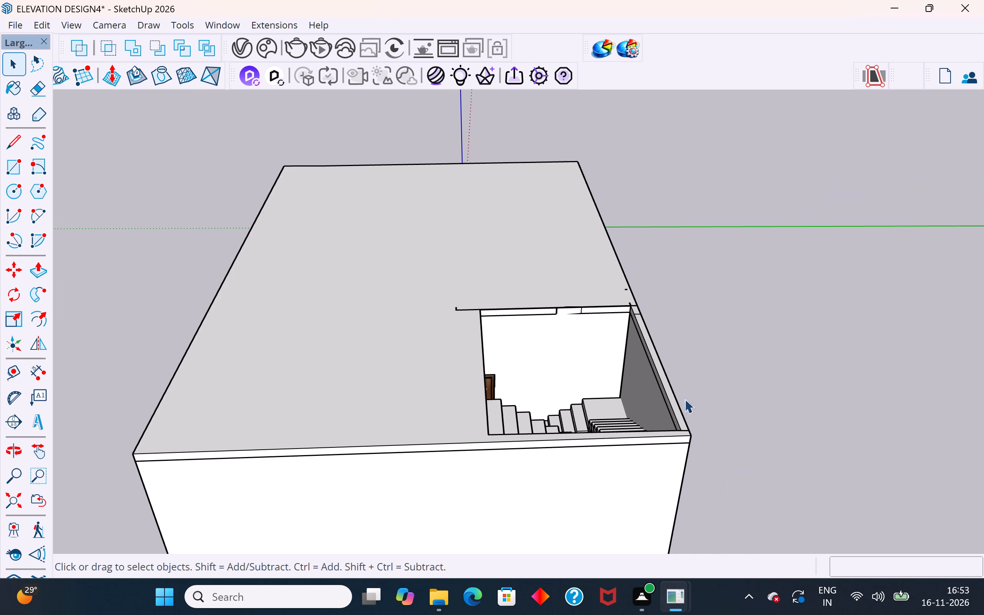
middle_click(778, 369)
left_click(733, 395)
Delete the short stray vertical edge at the outer side wall's front corner, just above the base slab.
middle_click_drag(704, 479, 940, 347)
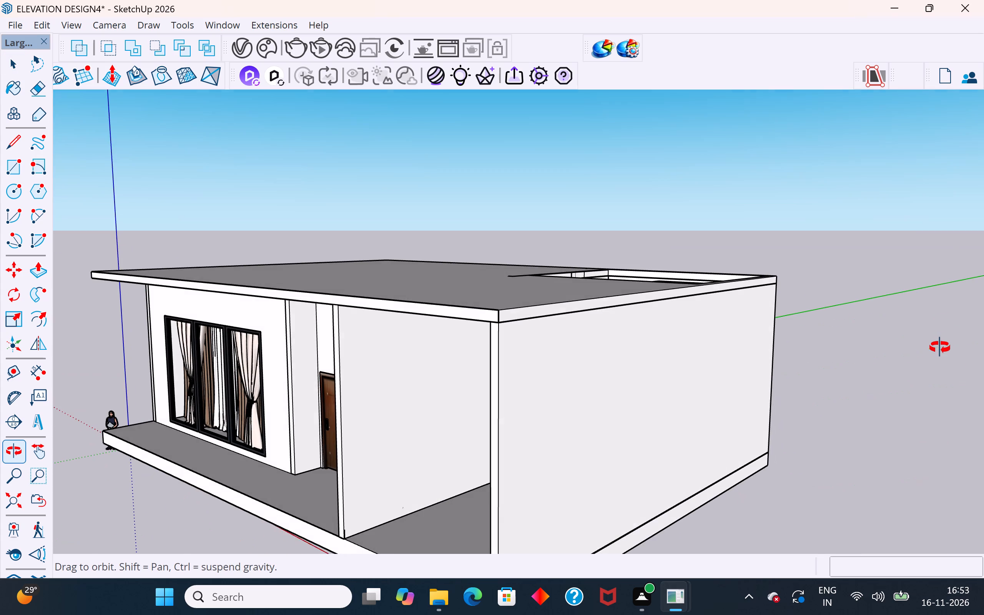
middle_click_drag(940, 347, 940, 348)
scroll(778, 367, "down", 5)
left_click(786, 470)
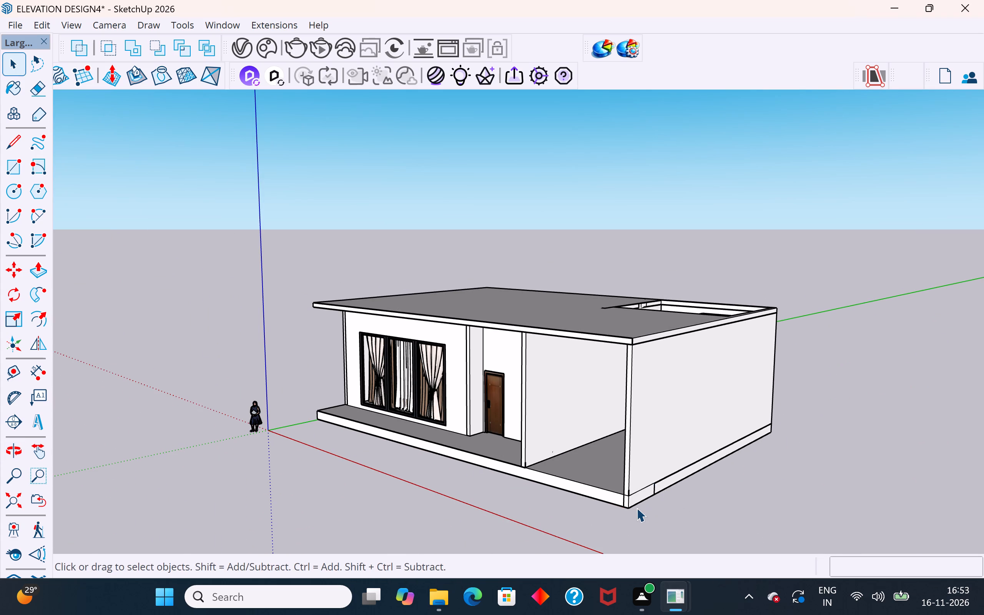
scroll(637, 508, "up", 12)
middle_click_drag(609, 469, 767, 454)
scroll(620, 467, "up", 1)
scroll(739, 426, "up", 4)
middle_click_drag(708, 455, 741, 456)
scroll(708, 447, "up", 2)
middle_click_drag(734, 469, 516, 465)
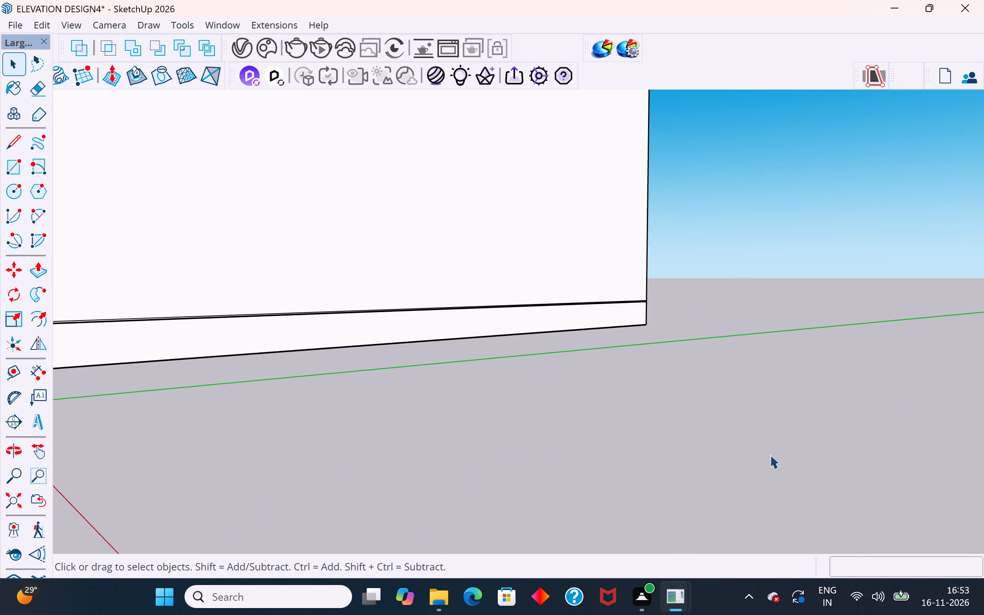
scroll(814, 449, "down", 10)
middle_click_drag(619, 443, 503, 501)
scroll(370, 499, "up", 9)
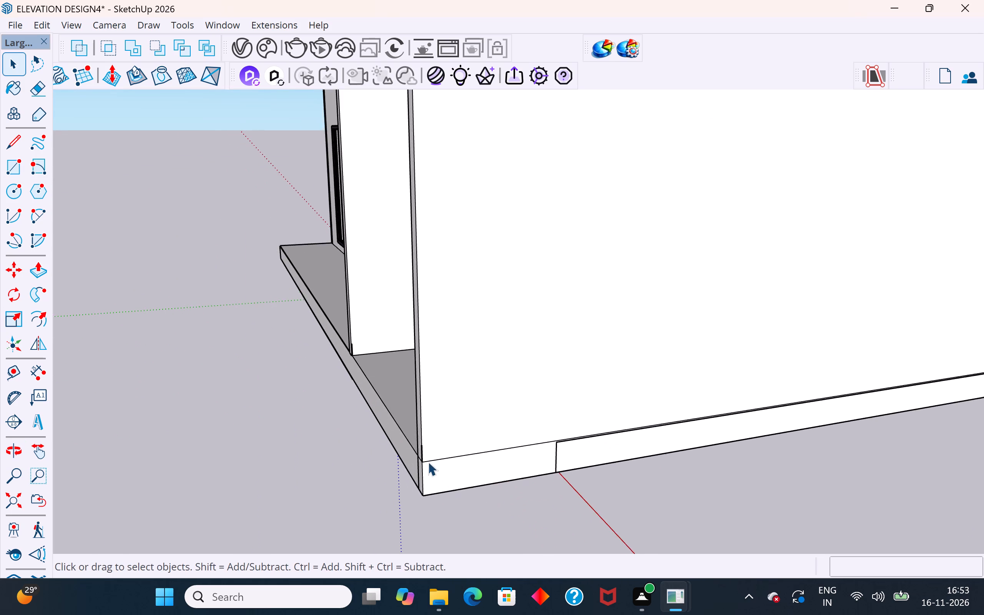
scroll(428, 462, "up", 20)
scroll(428, 462, "up", 1)
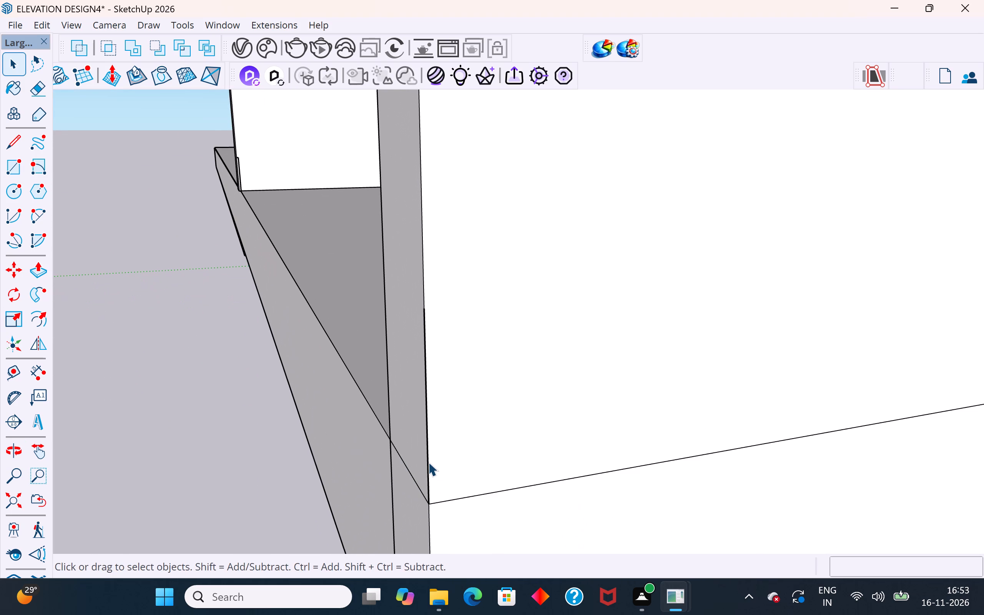
left_click(428, 462)
key("Delete")
scroll(433, 459, "down", 8)
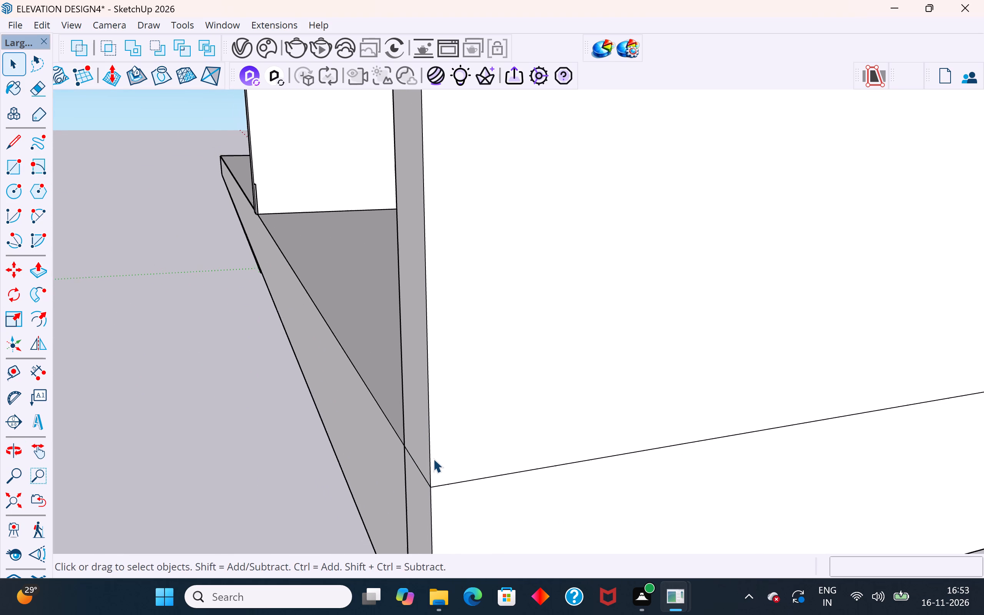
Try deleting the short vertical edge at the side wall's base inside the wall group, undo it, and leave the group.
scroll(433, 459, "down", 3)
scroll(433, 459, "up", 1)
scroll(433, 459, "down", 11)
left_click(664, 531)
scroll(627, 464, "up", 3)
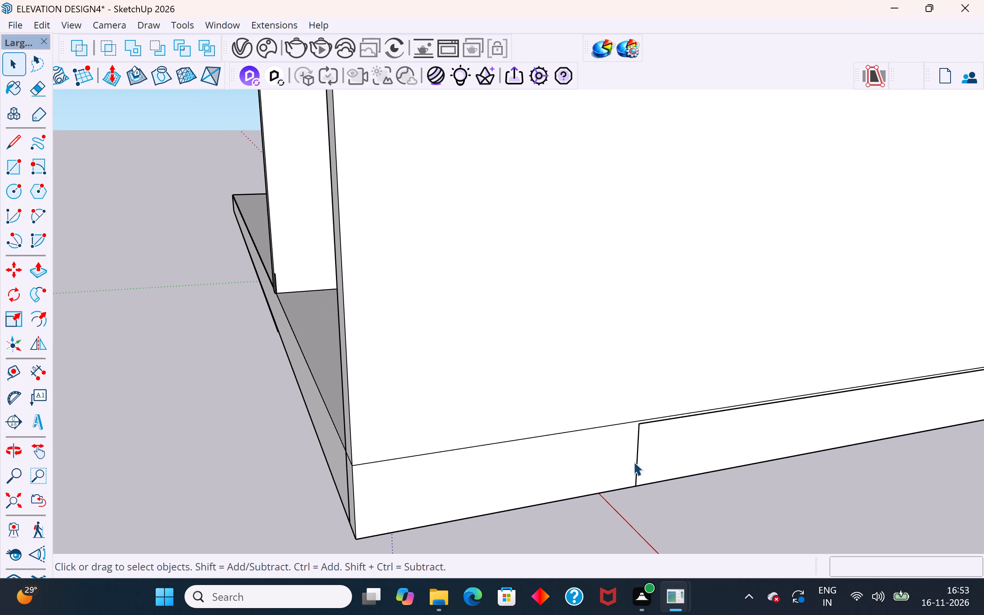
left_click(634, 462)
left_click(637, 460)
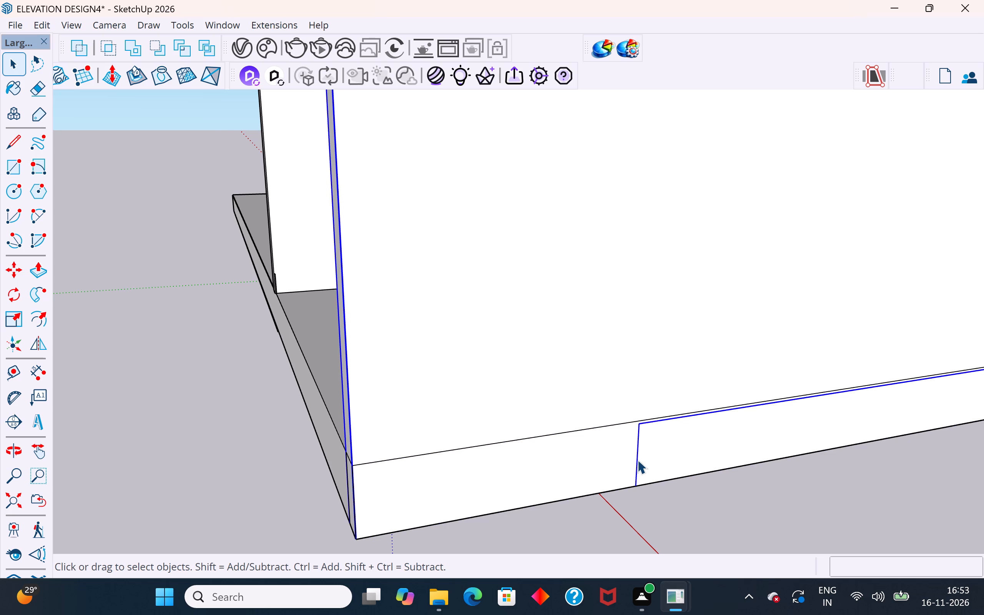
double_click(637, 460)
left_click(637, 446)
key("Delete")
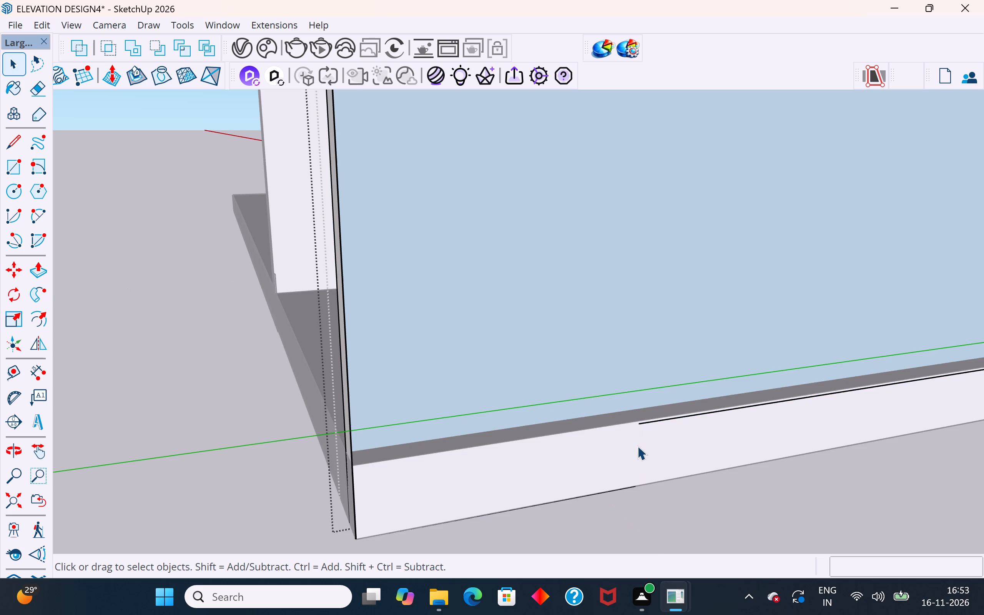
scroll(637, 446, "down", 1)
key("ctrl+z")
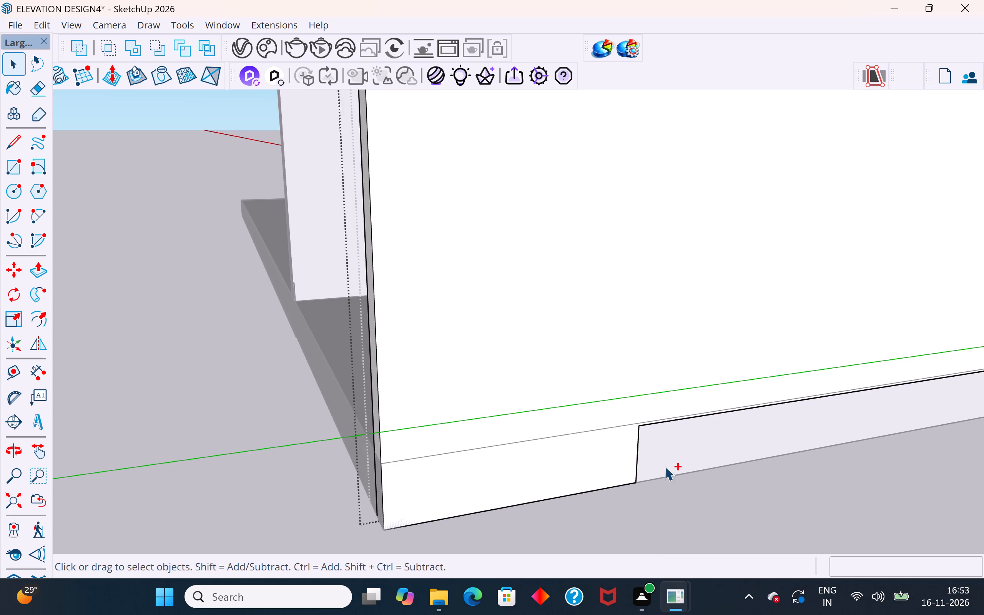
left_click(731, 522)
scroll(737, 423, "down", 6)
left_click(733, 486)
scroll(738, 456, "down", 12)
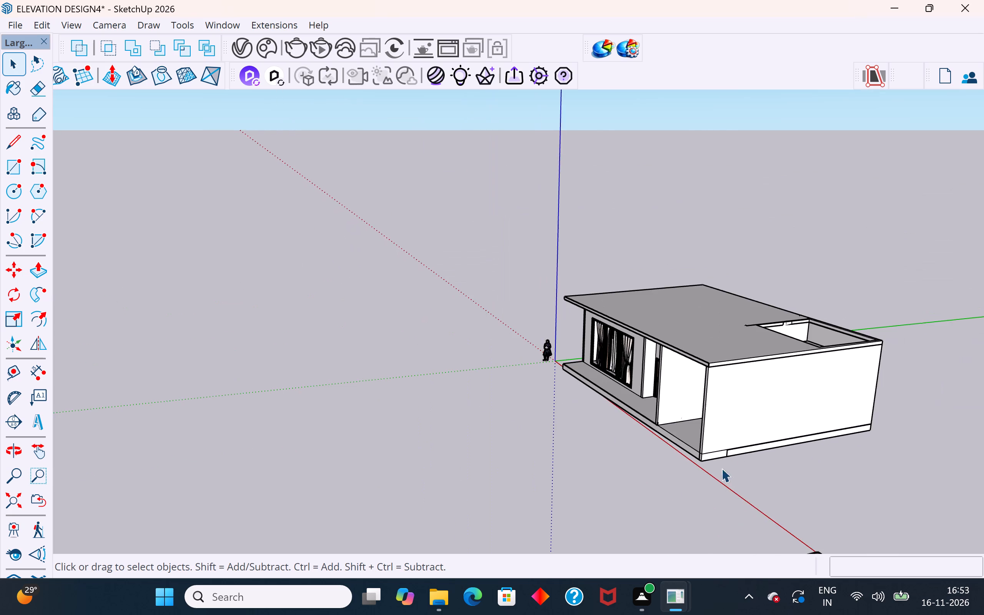
Unhide all hidden geometry to bring back the ground floor.
middle_click_drag(714, 473, 906, 437)
middle_click_drag(656, 364, 809, 321)
scroll(723, 337, "up", 2)
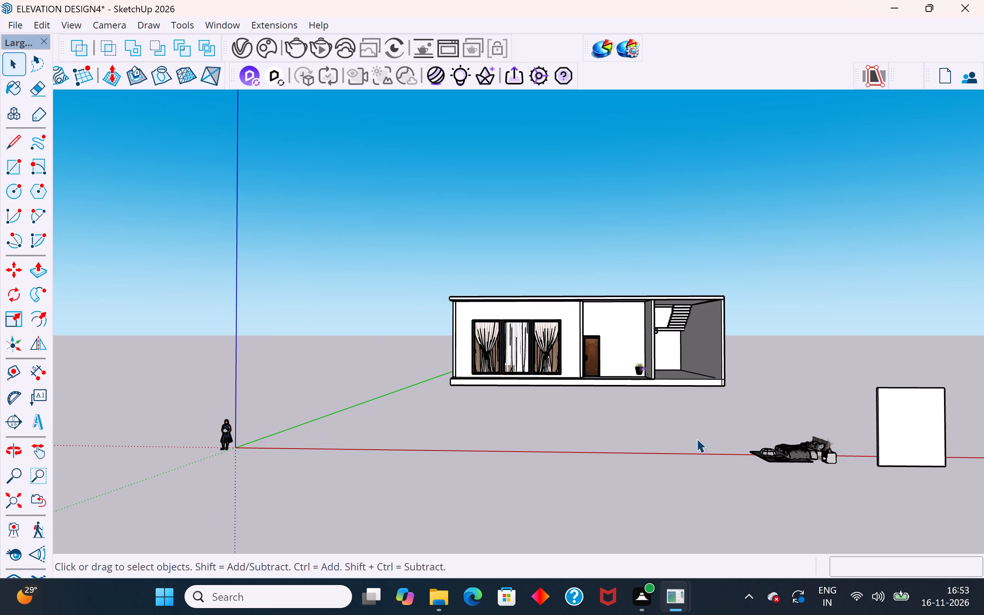
left_click(38, 22)
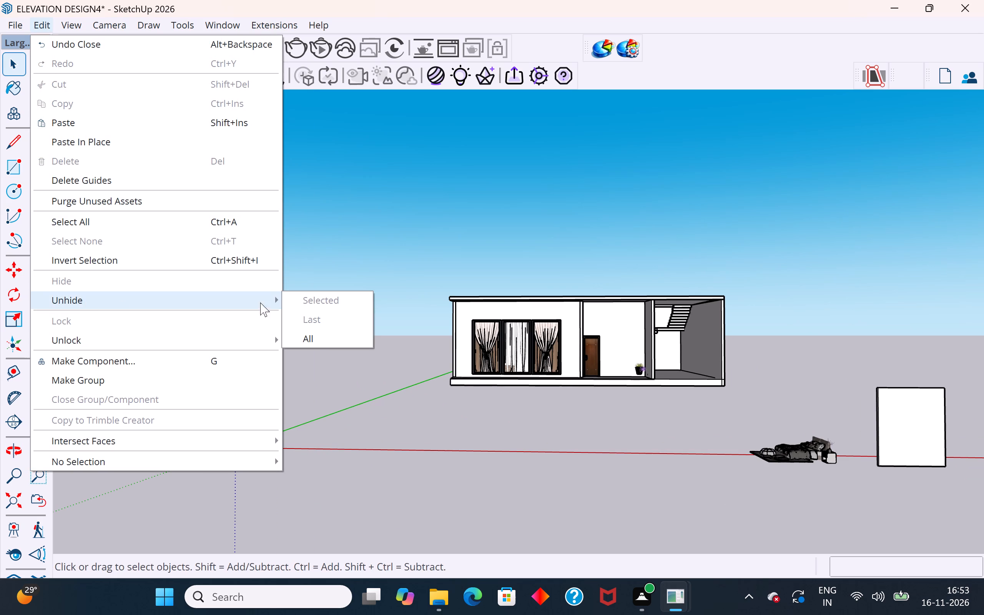
left_click(314, 335)
left_click(763, 315)
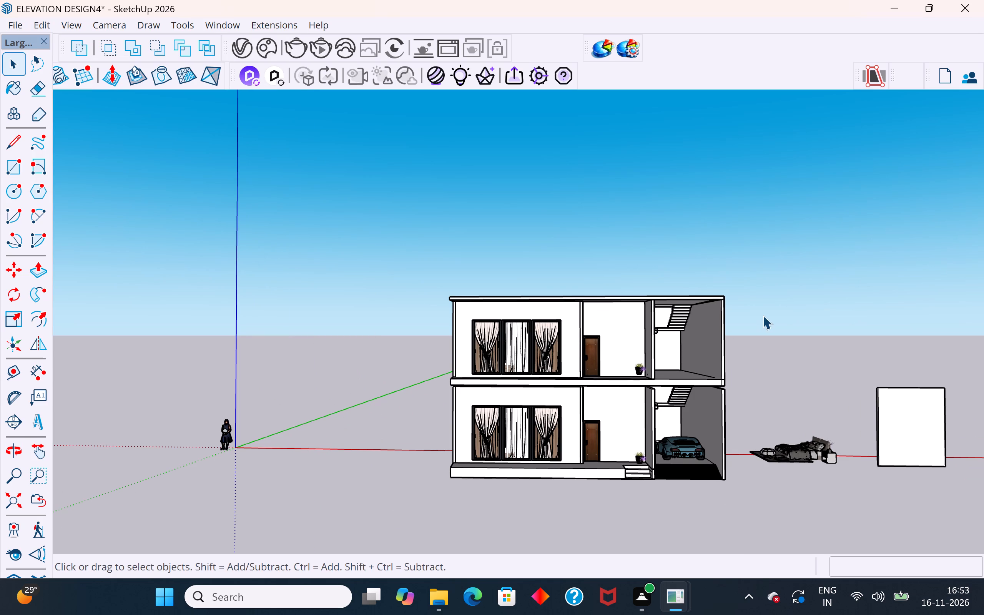
Draw a line about 4' long across the upper floor's balcony slab, from the window wall's corner beside the door to the front edge.
middle_click_drag(766, 324, 779, 455)
scroll(652, 377, "up", 4)
middle_click_drag(651, 417, 635, 456)
scroll(525, 447, "up", 2)
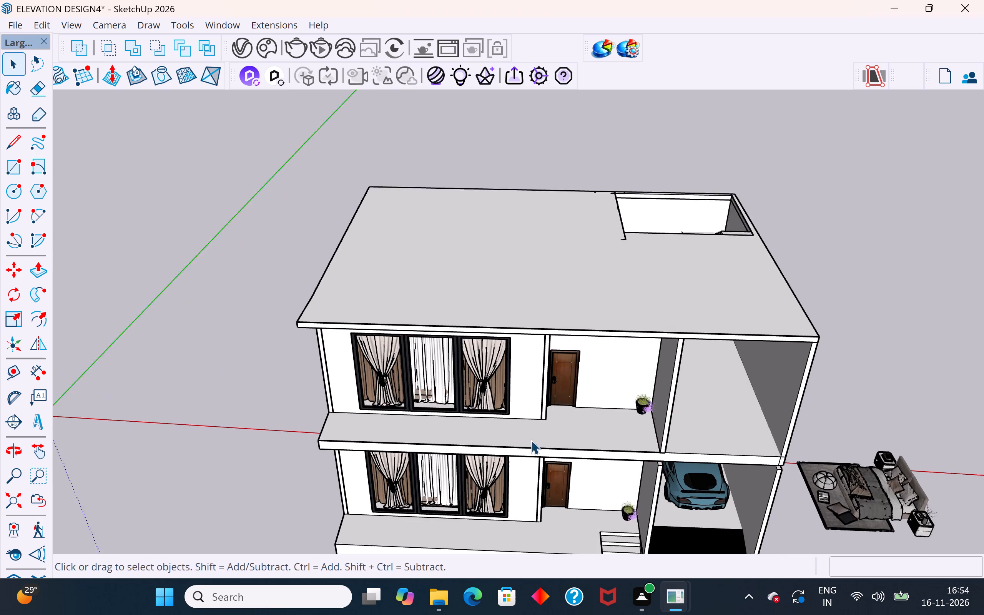
scroll(531, 440, "up", 1)
middle_click_drag(555, 439, 564, 450)
scroll(555, 442, "up", 2)
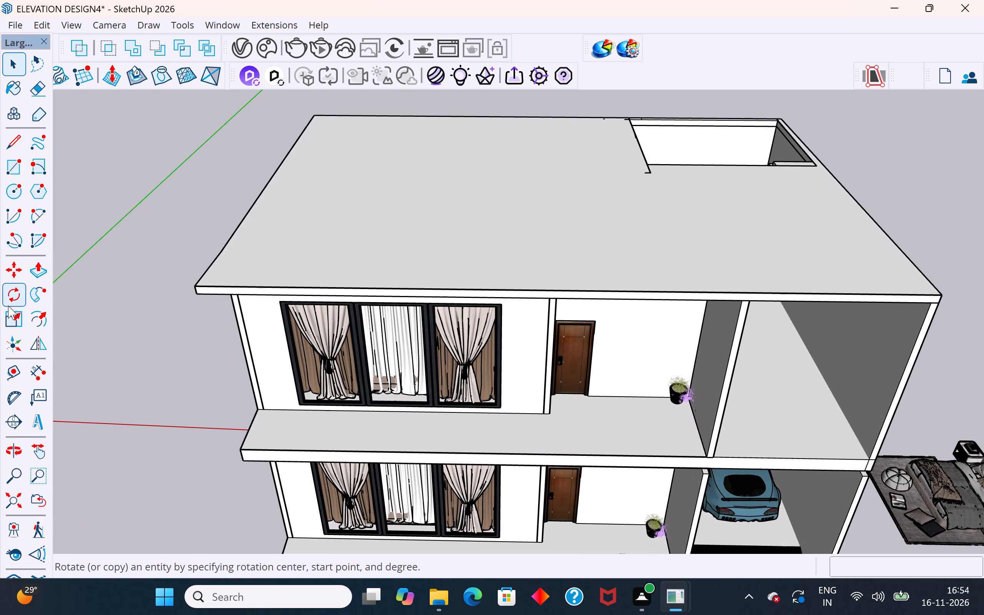
left_click(7, 147)
left_click(9, 66)
left_click(117, 195)
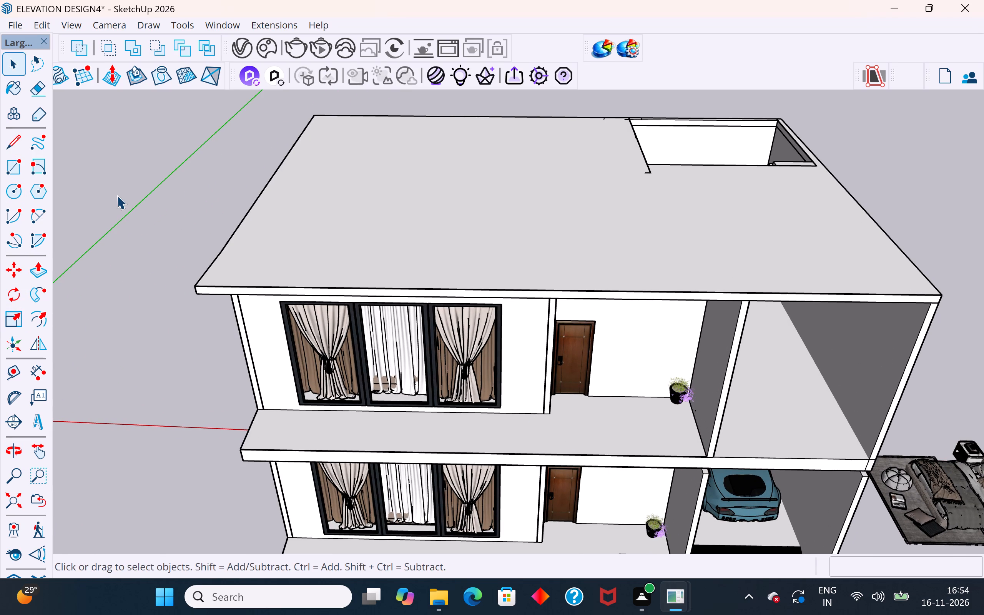
triple_click(605, 436)
left_click(605, 436)
scroll(605, 436, "up", 4)
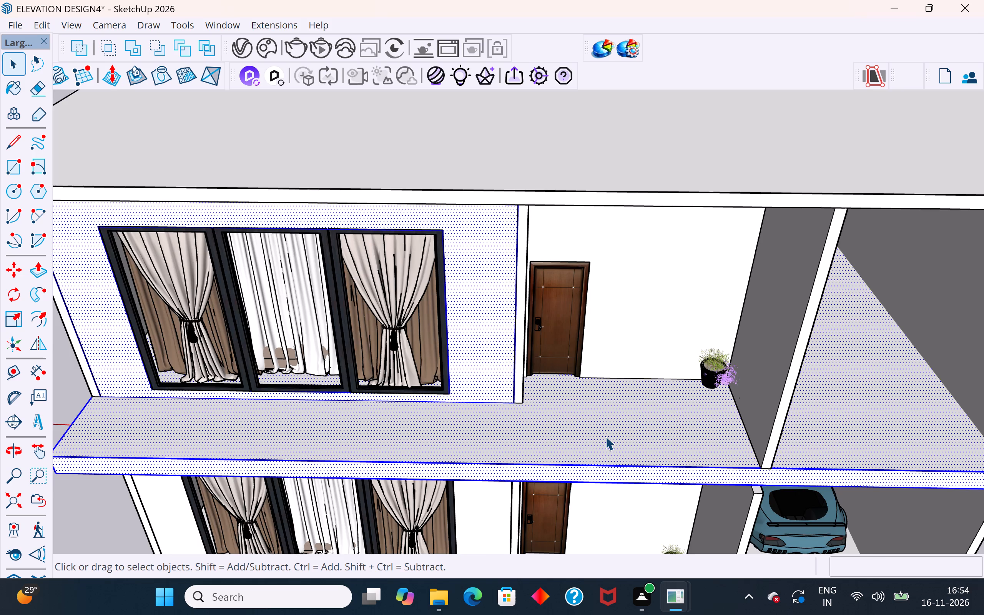
scroll(605, 436, "up", 3)
scroll(566, 304, "down", 4)
middle_click_drag(540, 411, 528, 480)
scroll(528, 463, "up", 3)
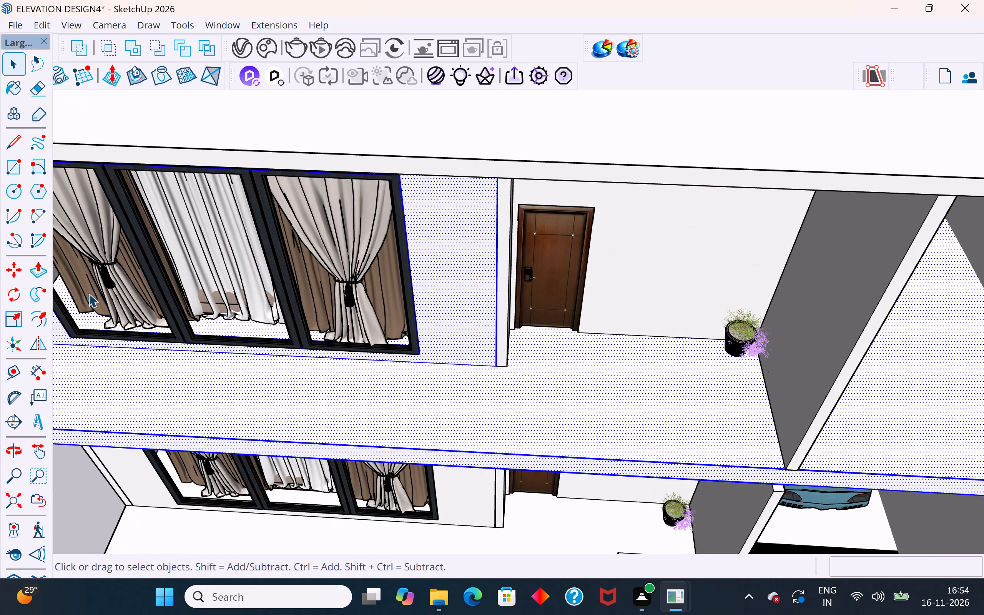
left_click(11, 144)
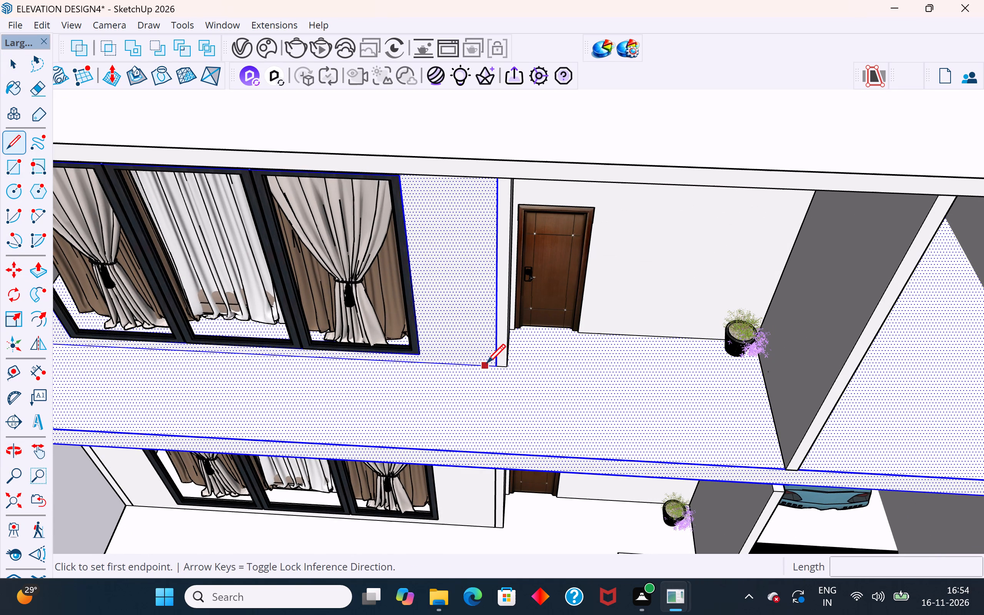
left_click(495, 369)
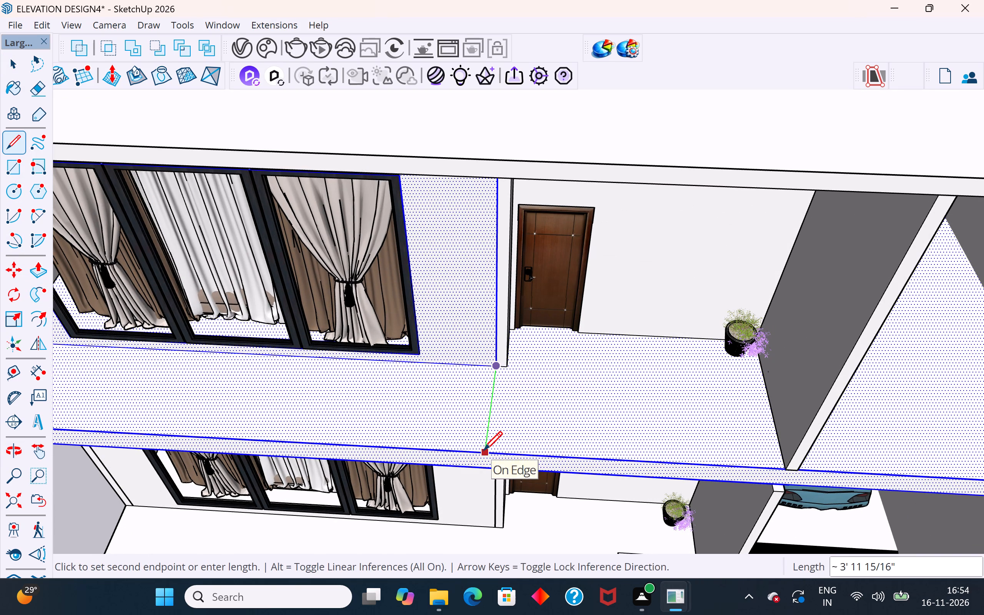
left_click(484, 452)
left_click(11, 63)
Draw a 1' vertical line down the balcony slab's front face from the end of the dividing line to its bottom edge.
scroll(578, 284, "down", 4)
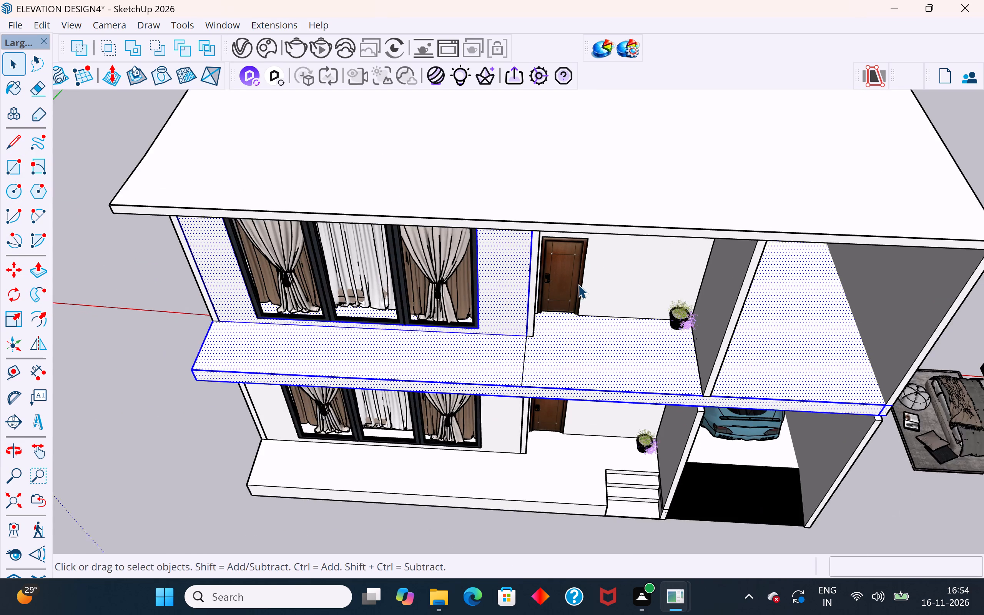
scroll(578, 284, "down", 2)
left_click(474, 512)
middle_click_drag(582, 375, 552, 180)
scroll(517, 312, "up", 3)
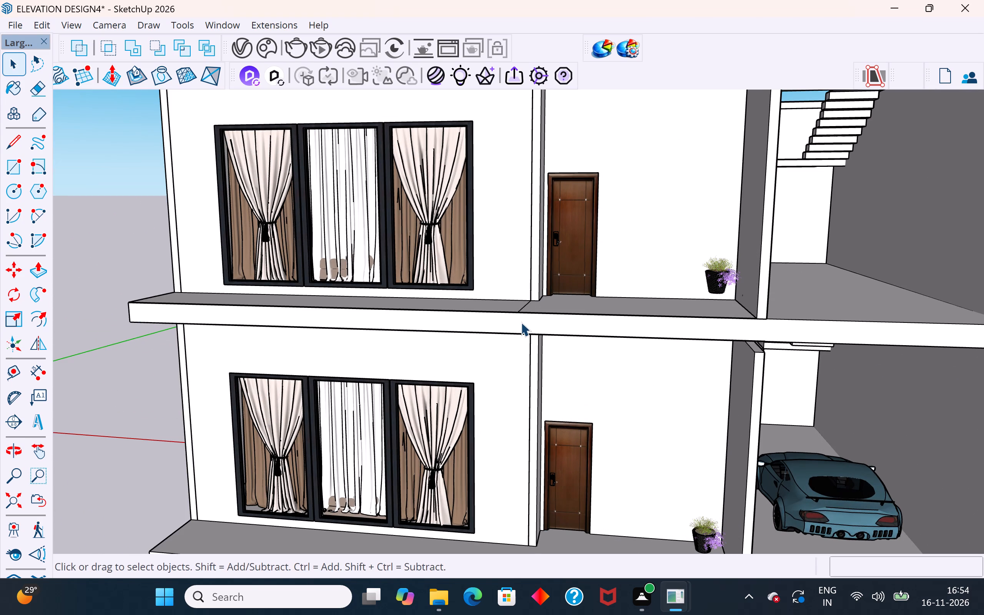
left_click(523, 322)
scroll(545, 322, "up", 1)
middle_click_drag(545, 322, 515, 383)
scroll(492, 397, "up", 3)
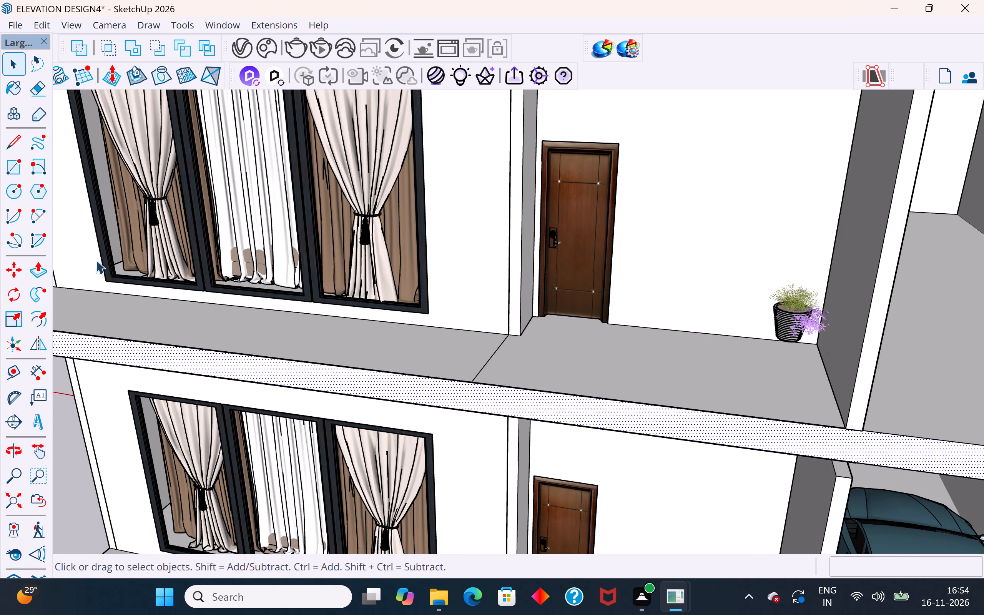
left_click(14, 145)
scroll(359, 362, "up", 3)
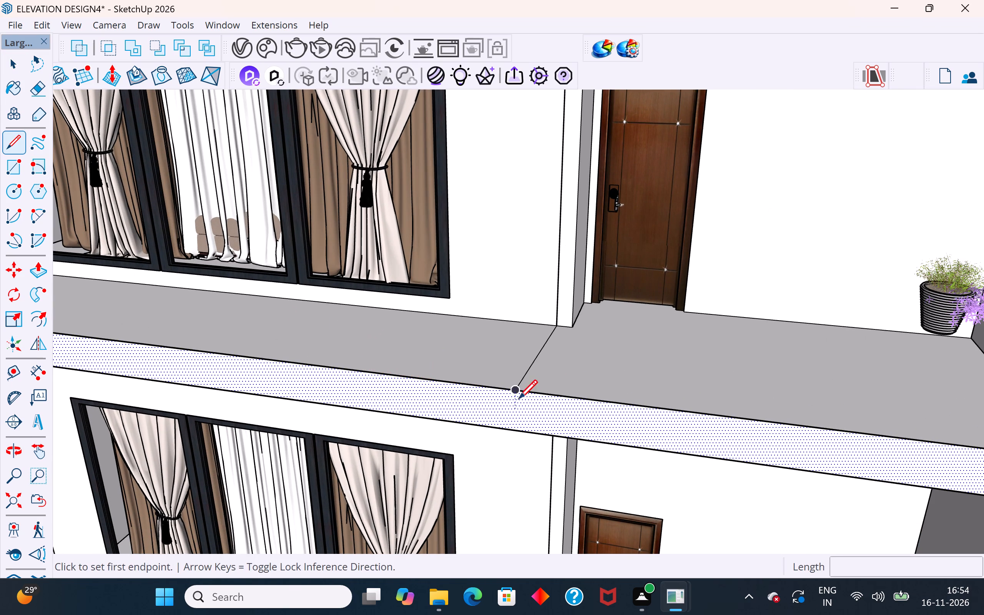
left_click(512, 393)
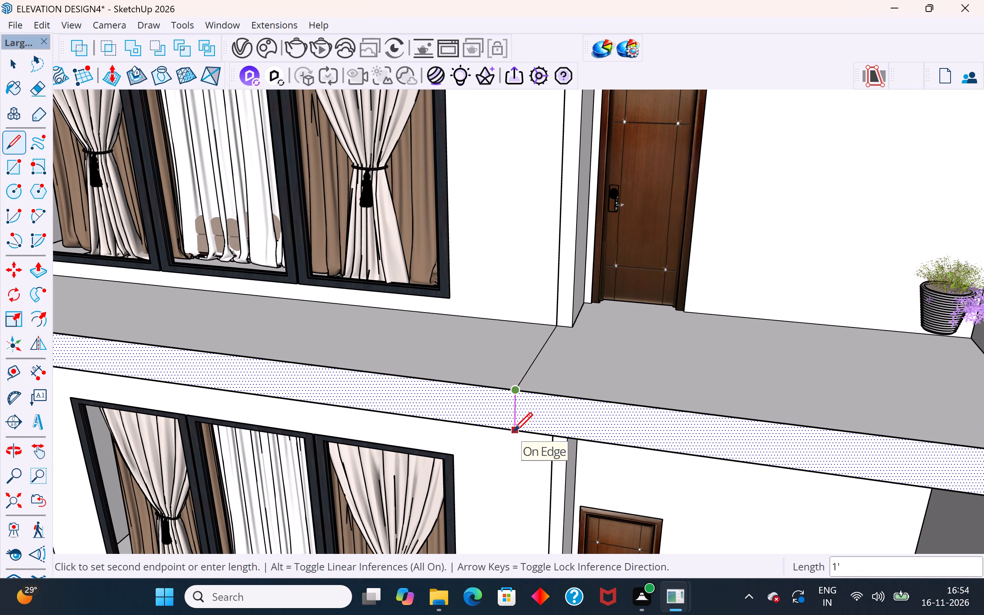
left_click(514, 433)
middle_click_drag(518, 439, 524, 213)
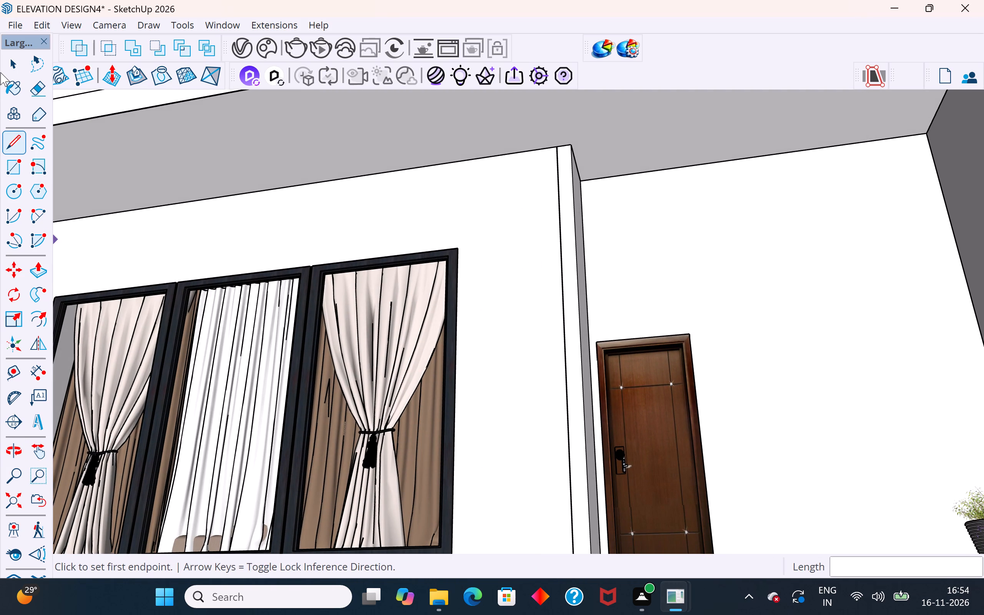
left_click(6, 62)
scroll(472, 364, "down", 9)
left_click(168, 326)
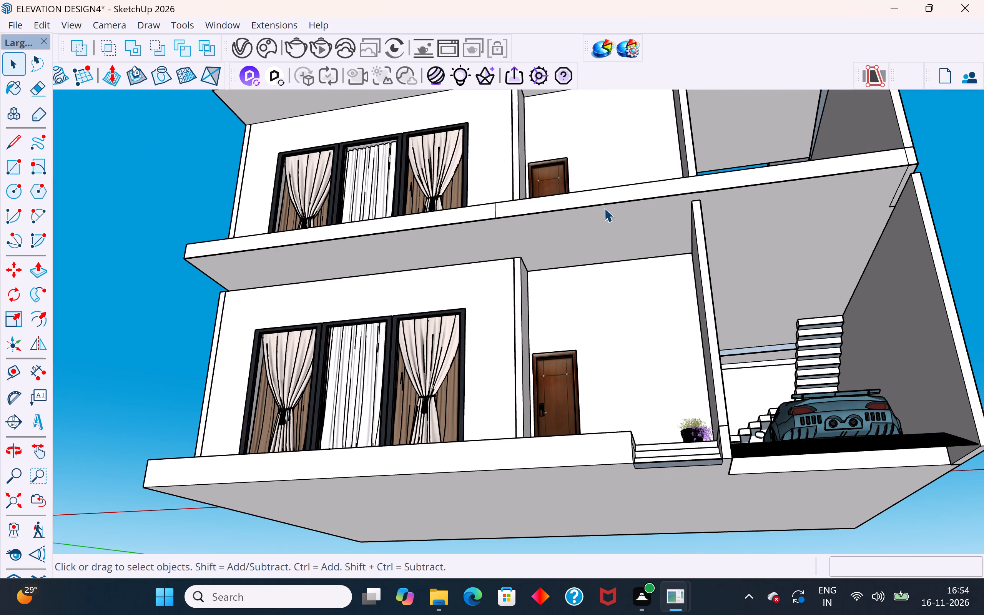
Draw a line across the balcony slab's underside from the front dividing line's bottom end to the ground-floor window wall's corner.
scroll(626, 198, "up", 2)
scroll(487, 226, "up", 1)
middle_click_drag(487, 226, 463, 156)
double_click(469, 165)
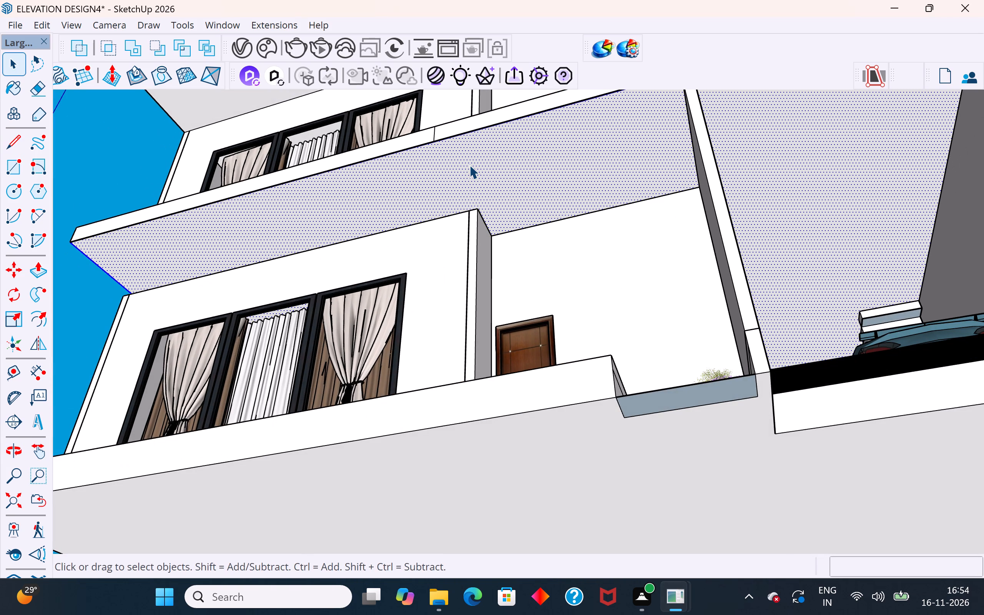
left_click(469, 165)
left_click(520, 158)
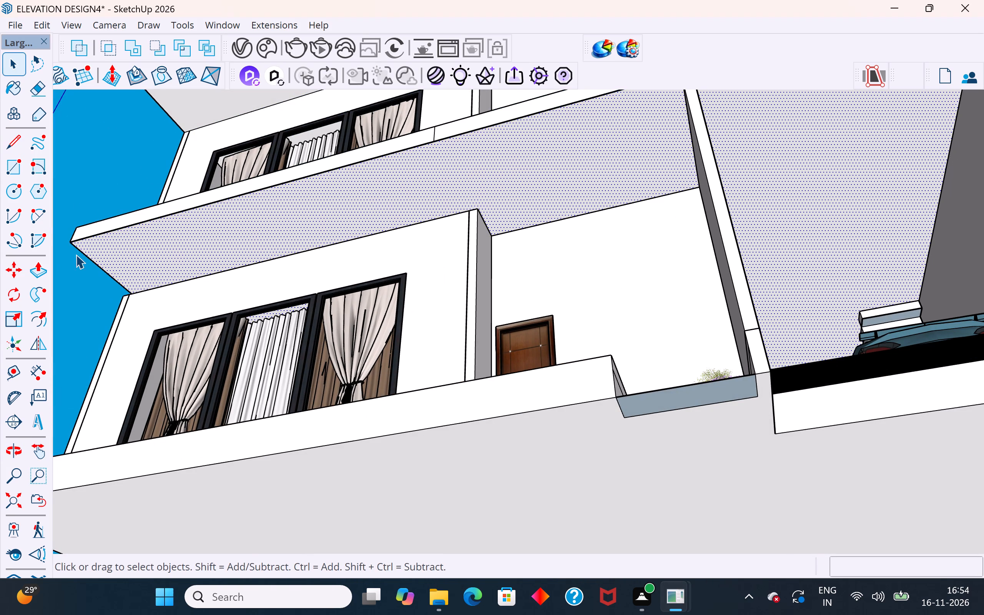
left_click(16, 148)
left_click(430, 148)
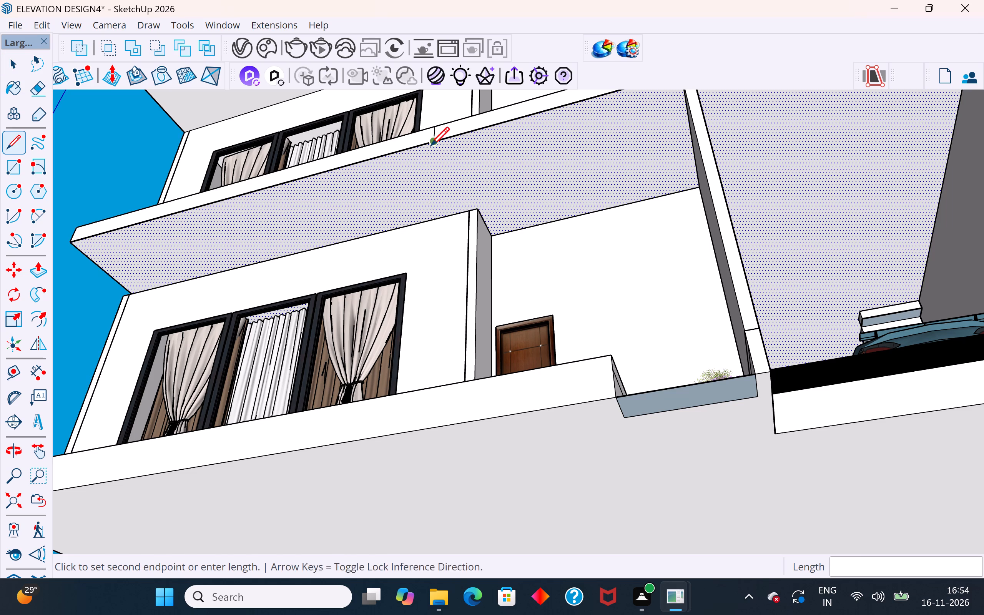
left_click(482, 210)
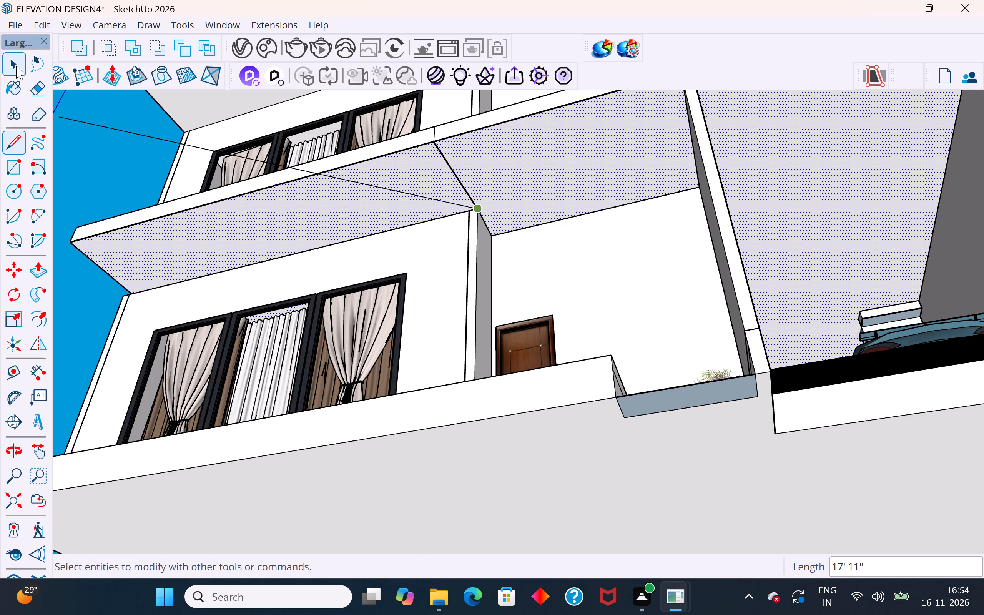
left_click(16, 66)
left_click(113, 166)
Move the ground-floor group up about 8" from its window wall's top corner to the upper slab's bottom edge.
scroll(436, 236, "down", 4)
middle_click_drag(402, 297, 745, 474)
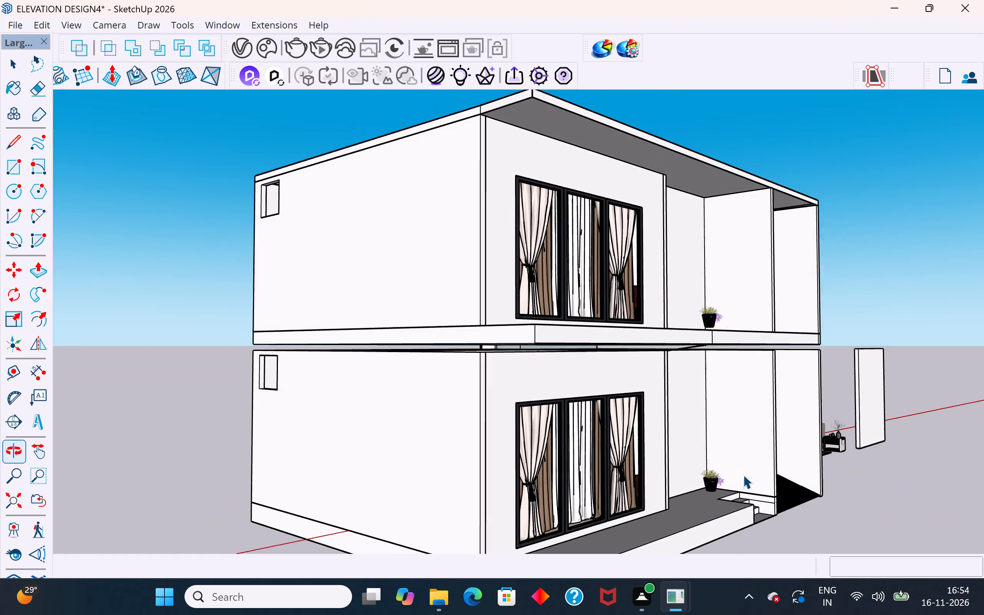
scroll(552, 380, "up", 1)
middle_click_drag(502, 370, 618, 368)
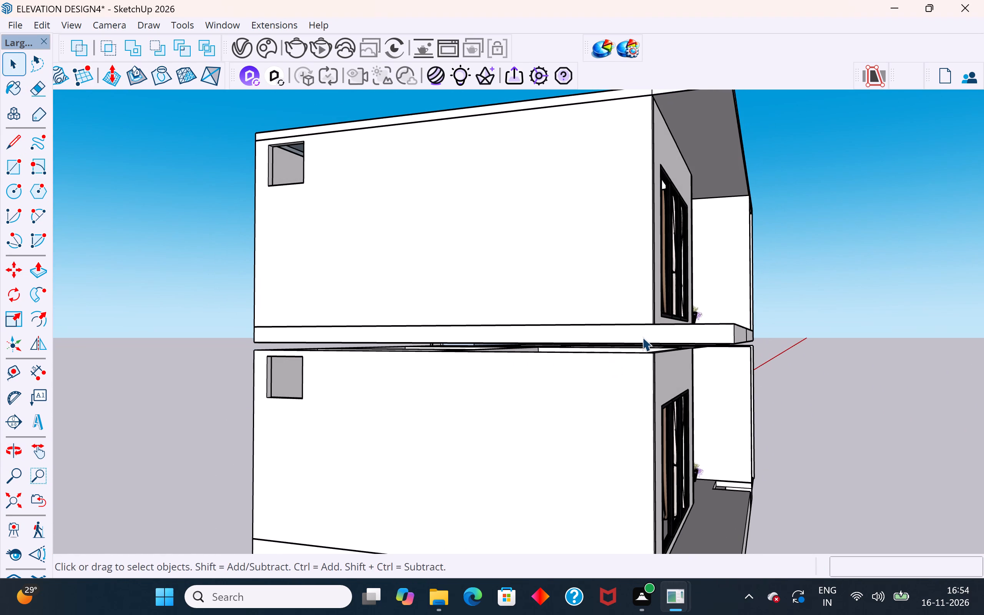
left_click(643, 331)
scroll(628, 380, "down", 3)
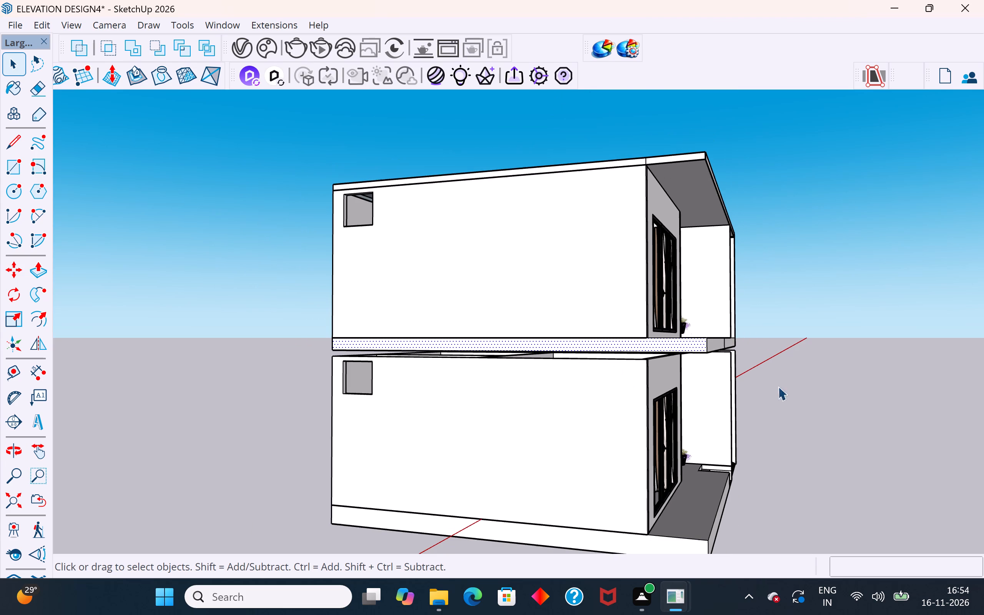
left_click(863, 385)
left_click(646, 413)
scroll(641, 354, "up", 4)
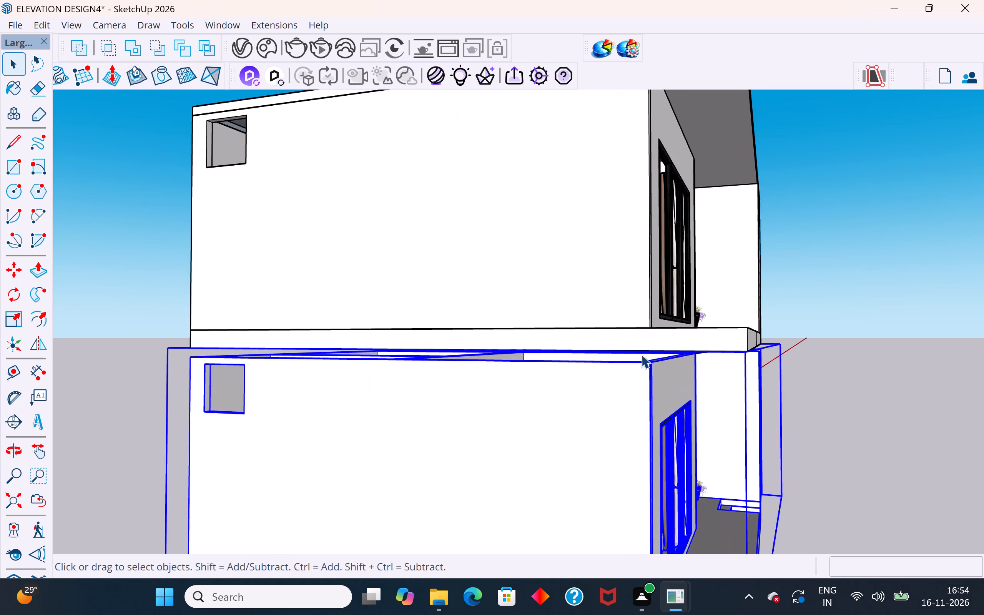
scroll(641, 354, "up", 3)
middle_click_drag(632, 360, 589, 335)
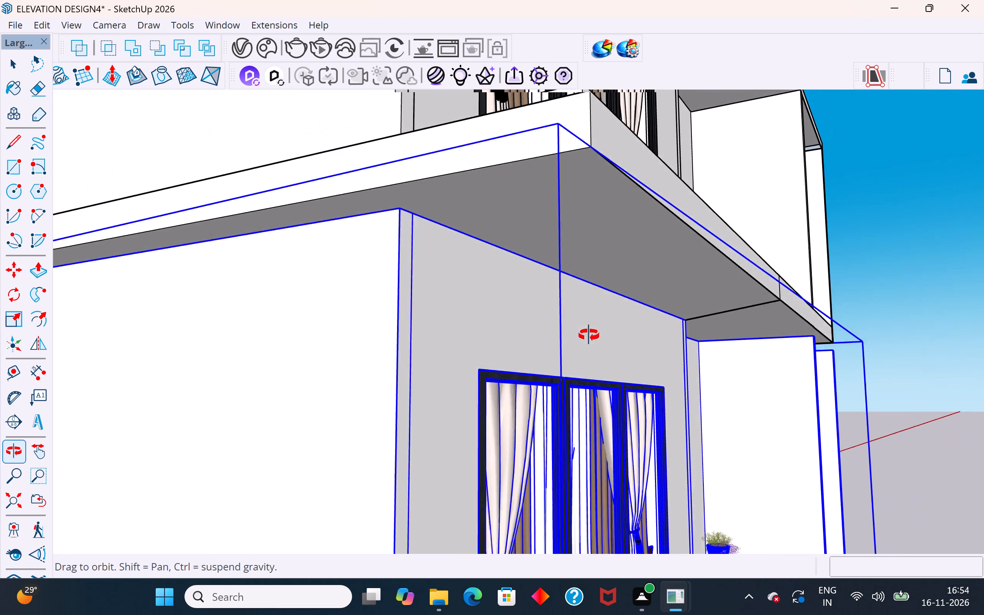
middle_click_drag(589, 335, 607, 362)
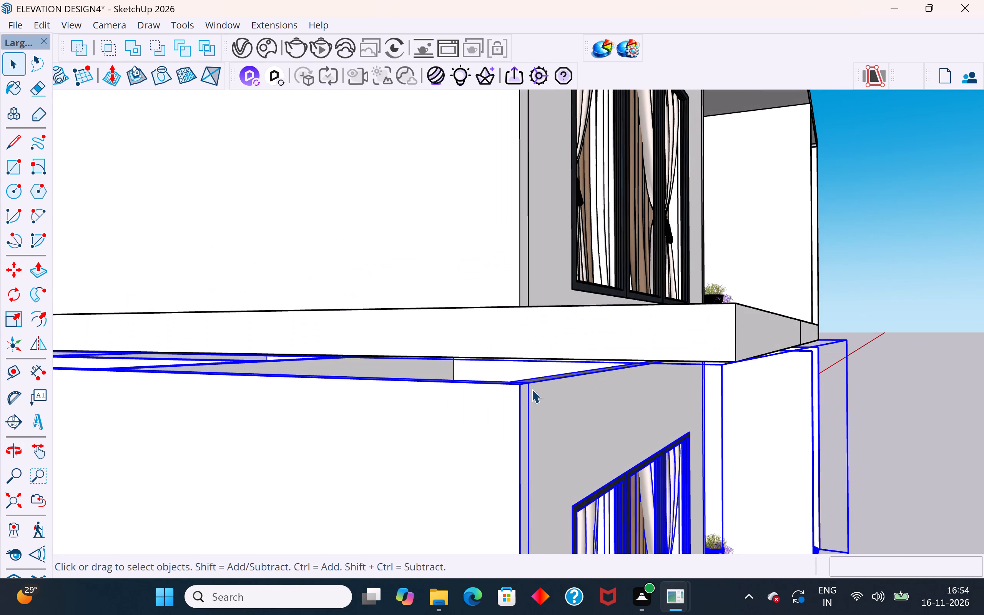
key("m")
left_click(529, 388)
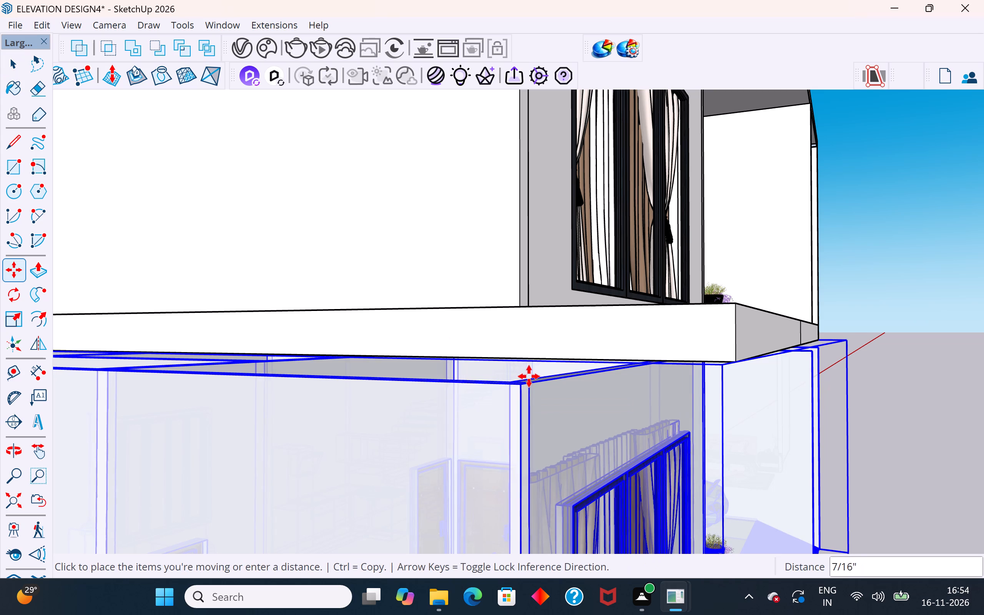
left_click(529, 360)
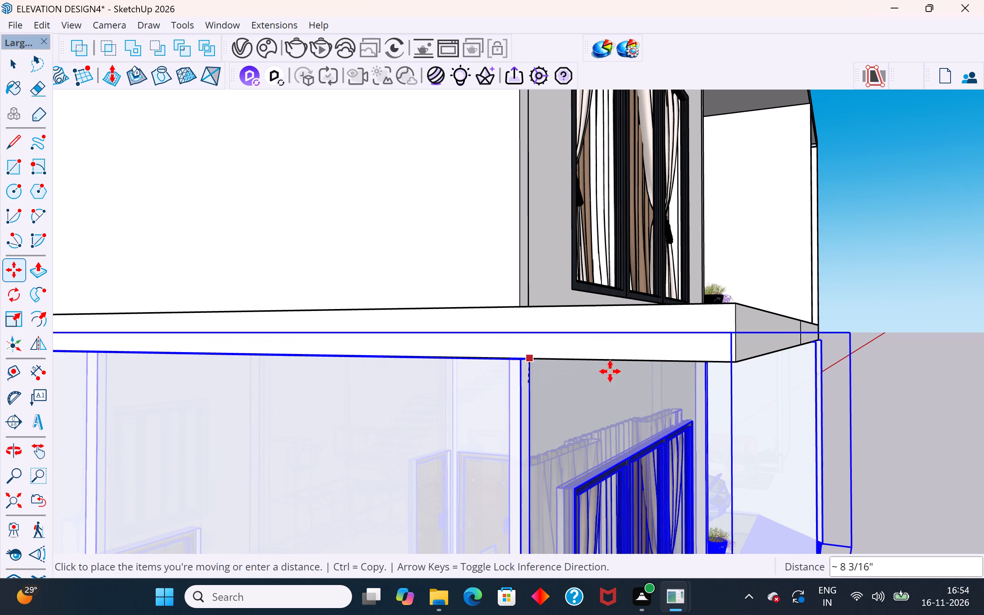
middle_click_drag(678, 371, 724, 398)
scroll(746, 320, "down", 4)
middle_click_drag(757, 381, 770, 391)
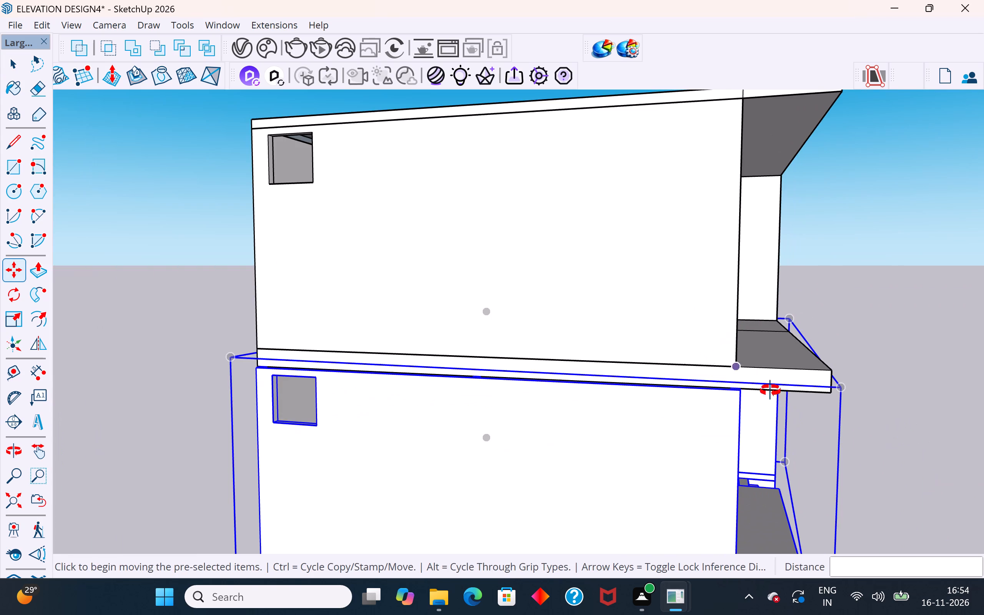
middle_click_drag(770, 391, 792, 409)
left_click(16, 51)
left_click(17, 54)
left_click(148, 207)
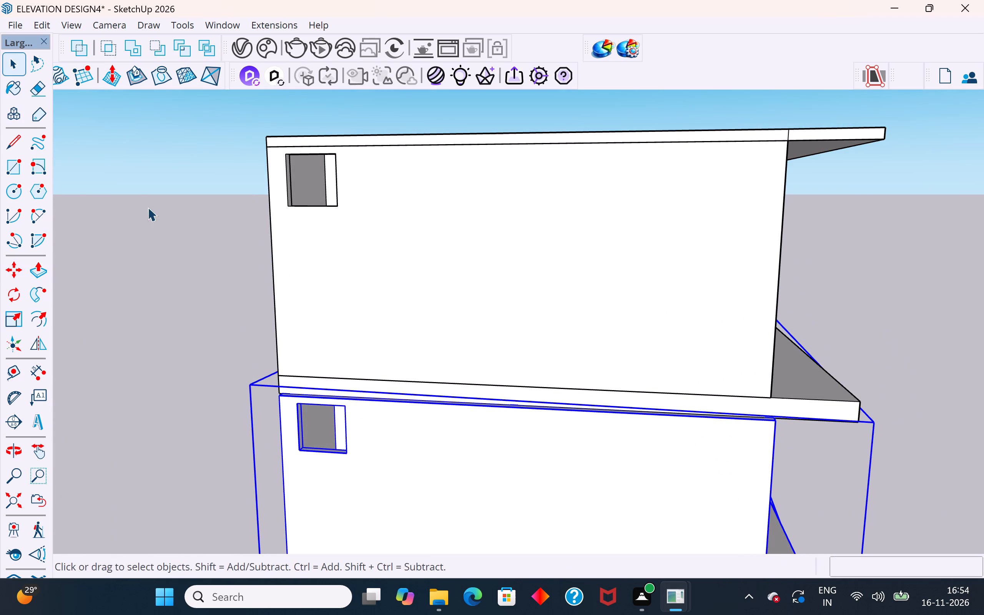
Move the ground-floor group about 6" from its rear wall's top corner onto the upper slab's bottom corner endpoint.
scroll(371, 303, "down", 4)
middle_click_drag(388, 322, 578, 385)
scroll(497, 454, "up", 8)
left_click(561, 446)
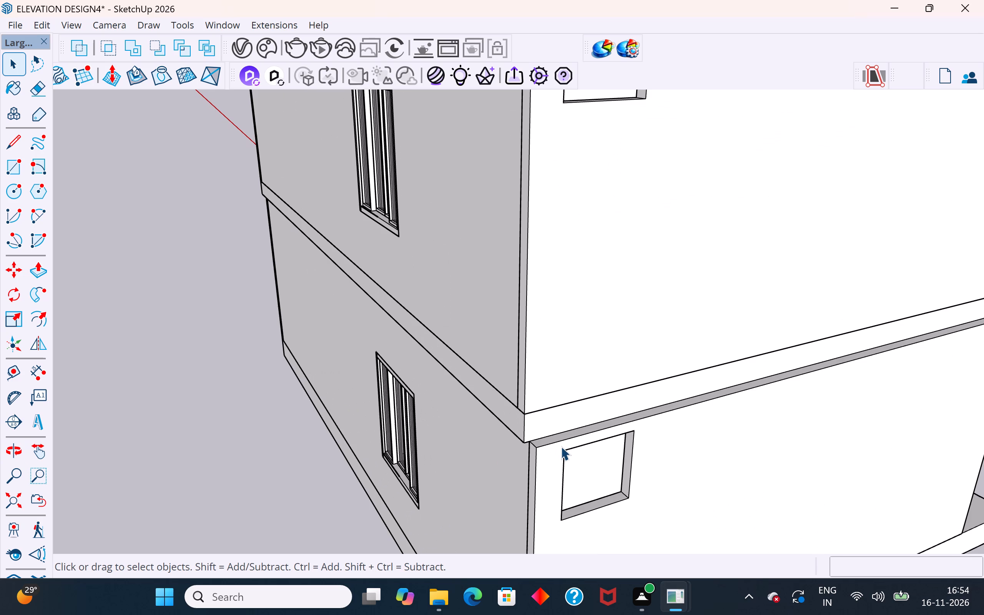
scroll(534, 441, "up", 4)
key("m")
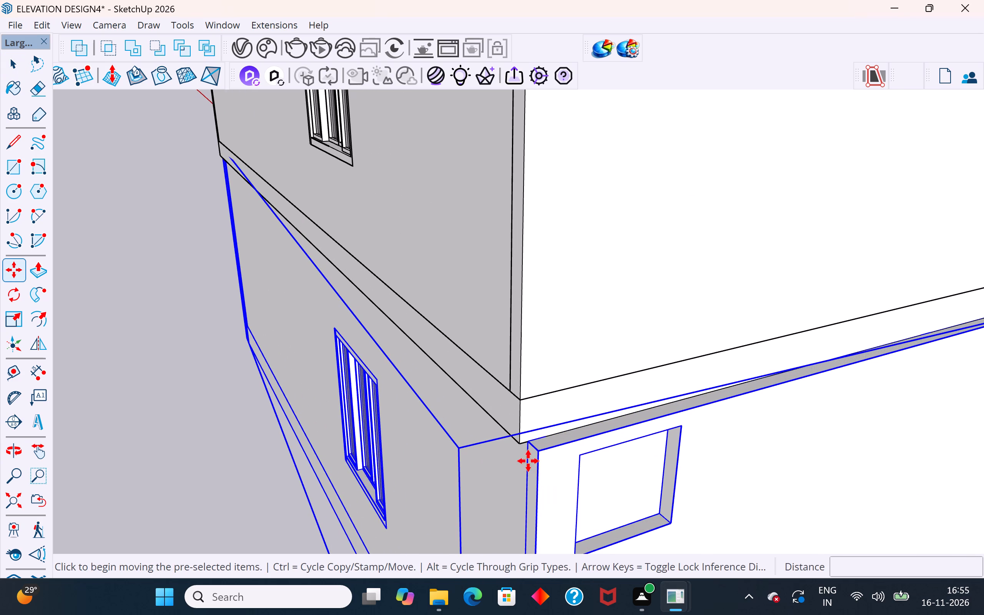
left_click(538, 452)
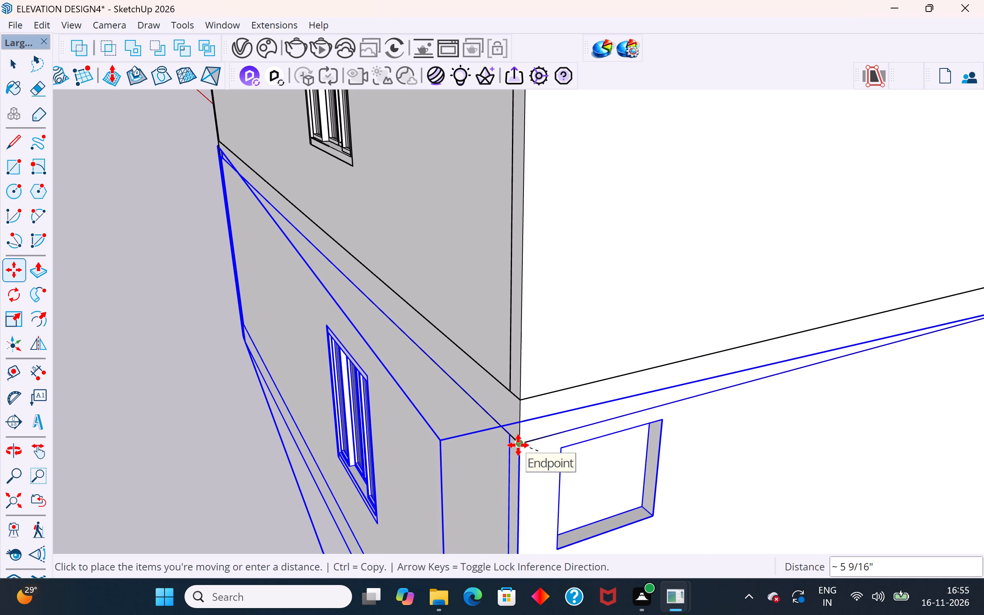
left_click(518, 445)
left_click(15, 62)
left_click(135, 253)
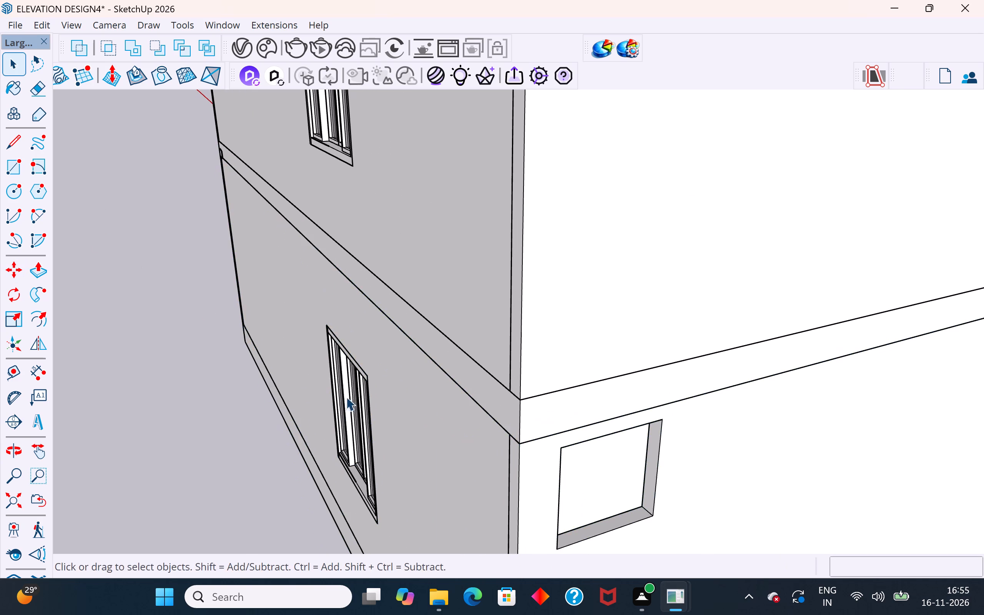
Examine the aligned floors from the side and front, checking how the balcony slab's top face is divided.
middle_click_drag(412, 414, 305, 401)
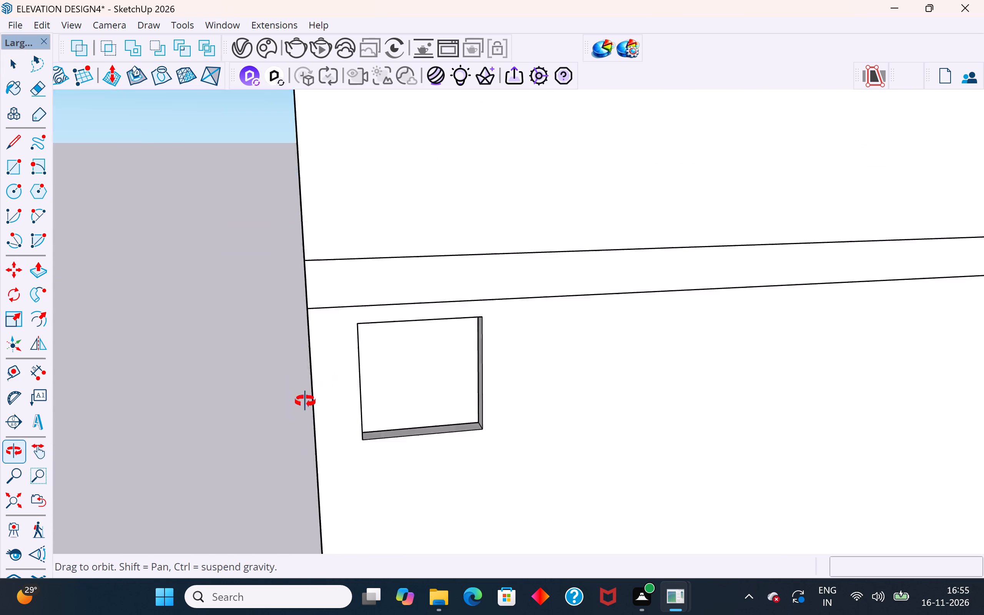
middle_click_drag(305, 401, 161, 440)
scroll(331, 294, "down", 15)
middle_click_drag(570, 381, 232, 450)
scroll(505, 342, "up", 2)
middle_click_drag(600, 326, 455, 182)
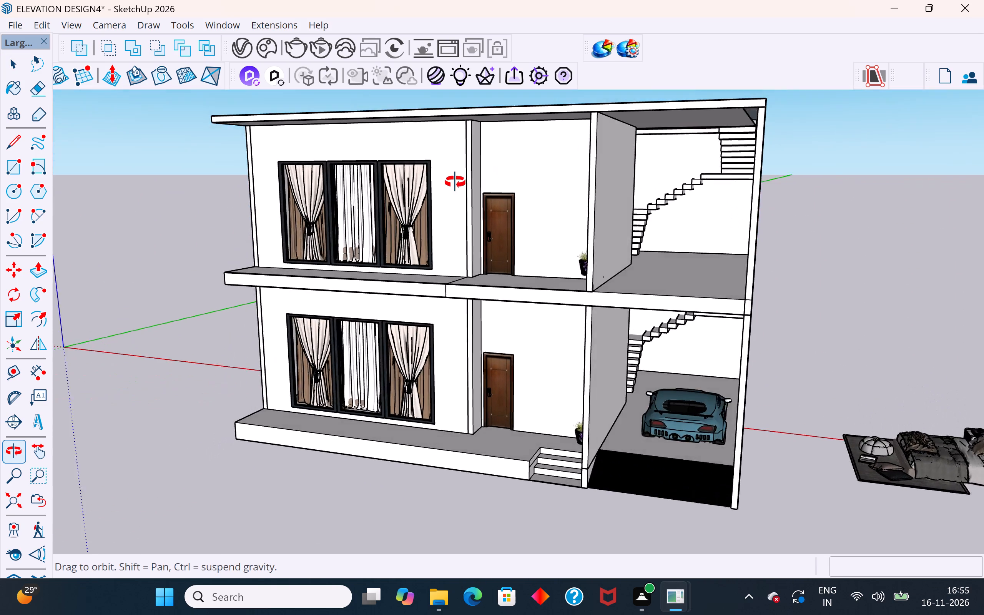
middle_click_drag(455, 182, 452, 183)
scroll(522, 247, "up", 2)
scroll(499, 301, "up", 2)
middle_click_drag(466, 299, 577, 401)
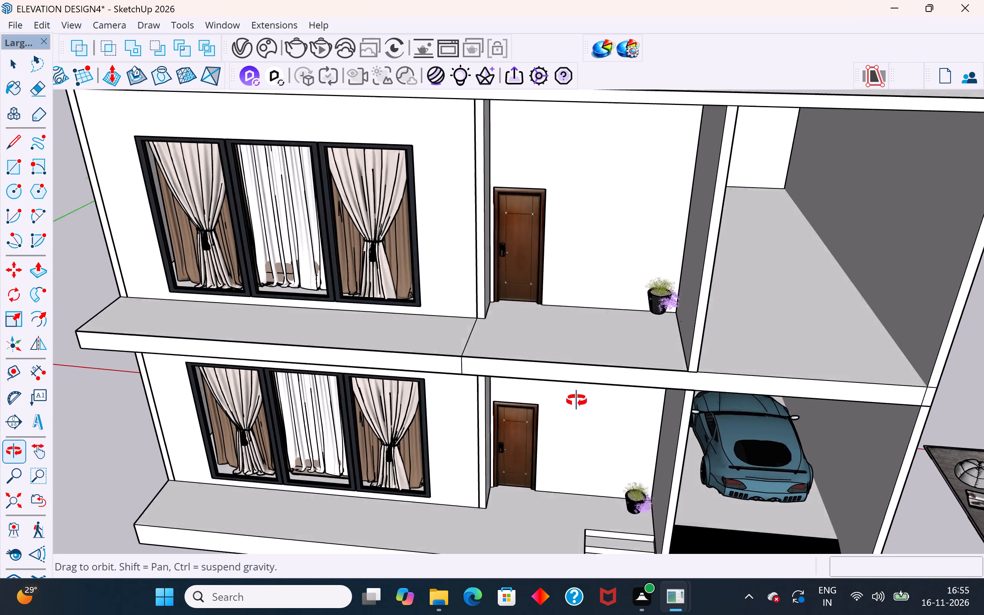
middle_click_drag(577, 401, 586, 408)
scroll(654, 382, "up", 3)
left_click(586, 362)
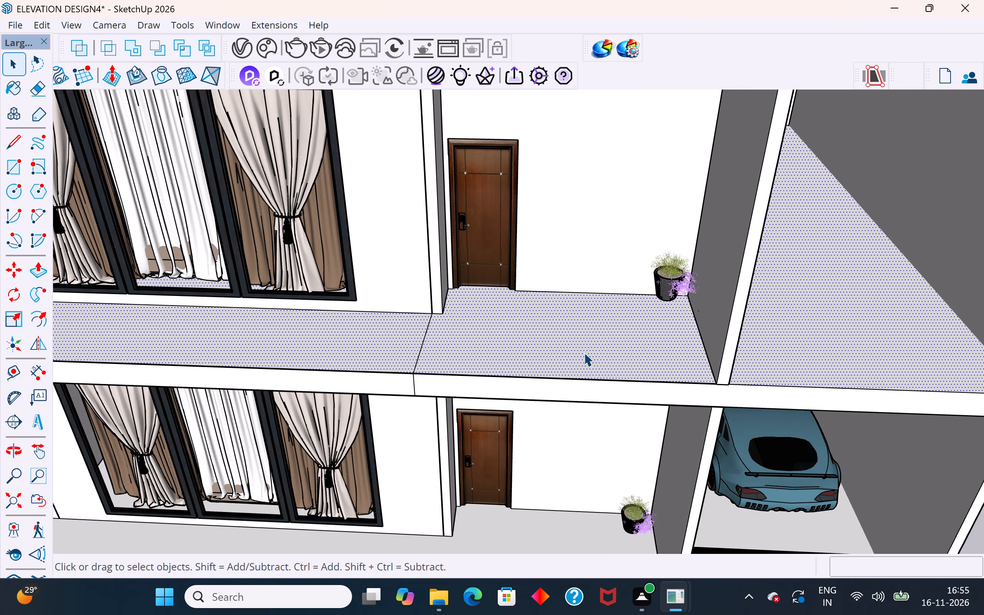
middle_click_drag(561, 394, 619, 377)
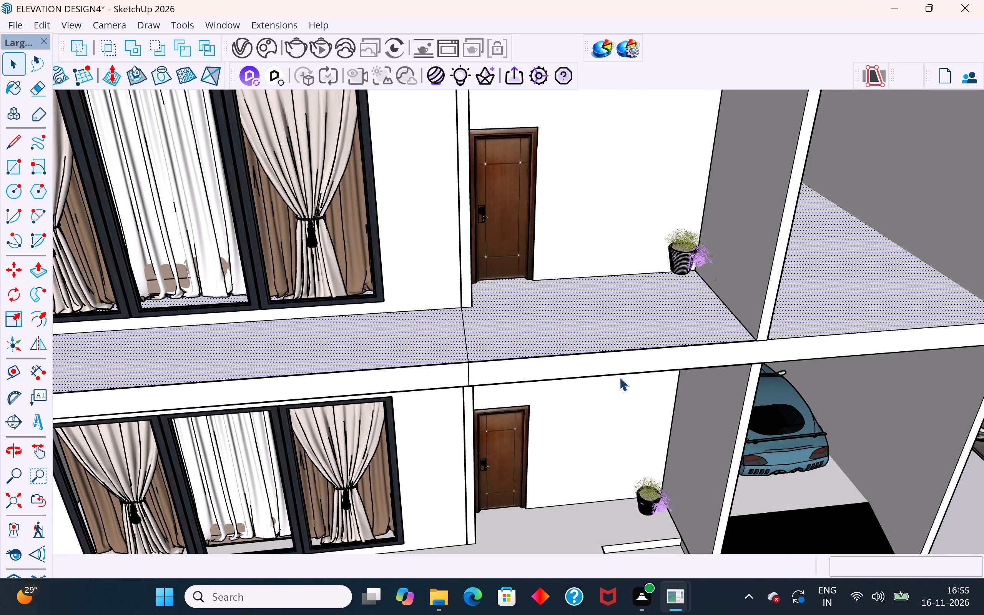
scroll(669, 365, "down", 4)
middle_click_drag(699, 360, 678, 280)
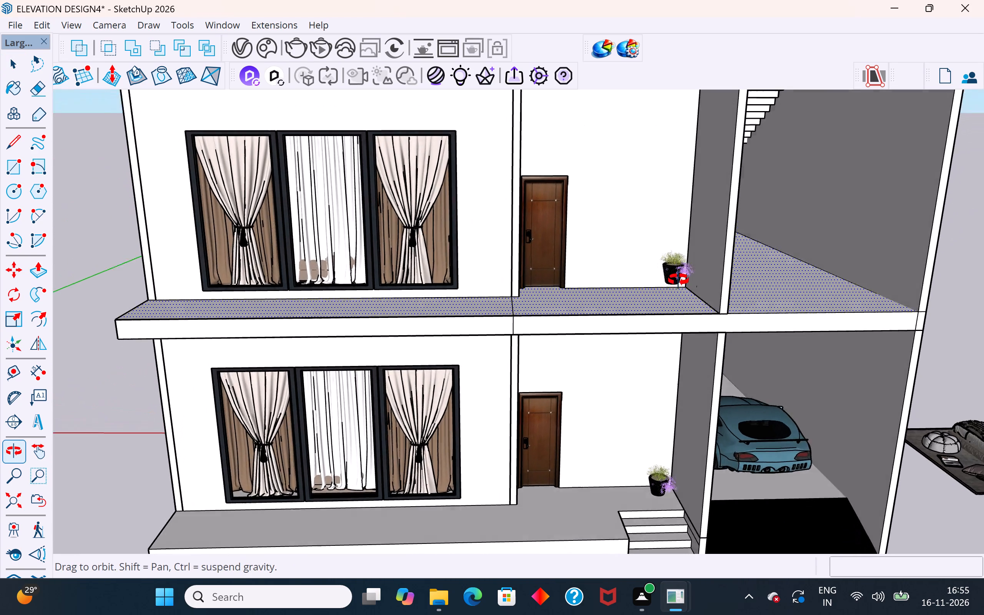
middle_click_drag(678, 280, 590, 301)
scroll(634, 313, "up", 2)
middle_click_drag(680, 351, 696, 372)
scroll(697, 368, "up", 3)
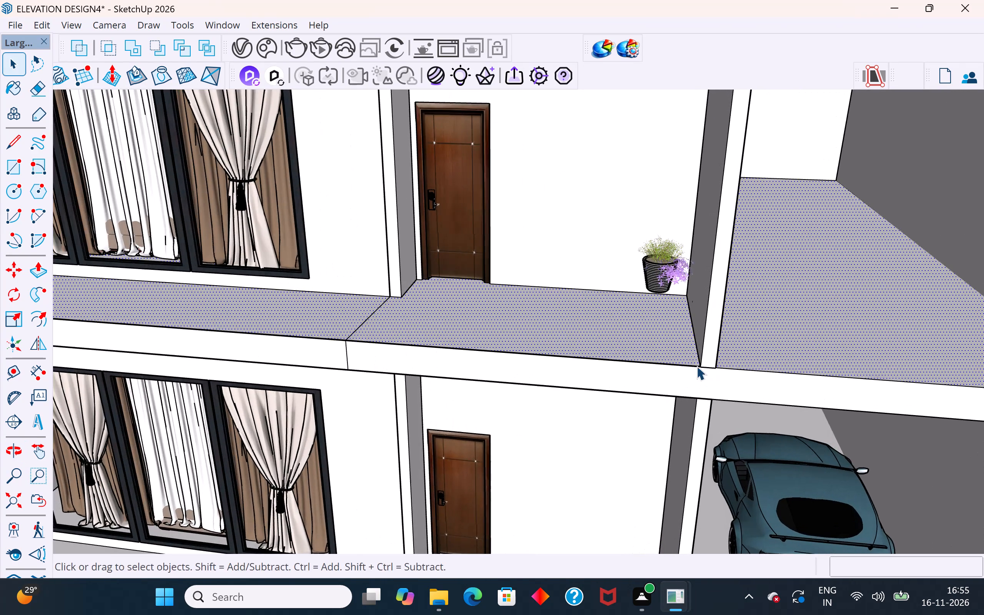
middle_click_drag(706, 366, 751, 395)
scroll(732, 374, "down", 2)
middle_click_drag(741, 376, 750, 376)
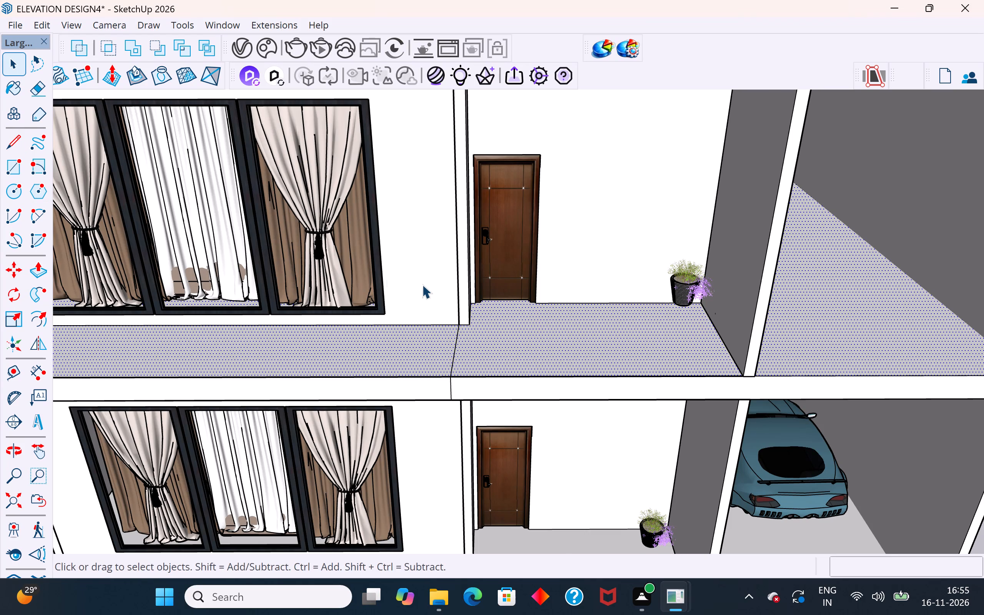
scroll(425, 286, "down", 9)
left_click(110, 150)
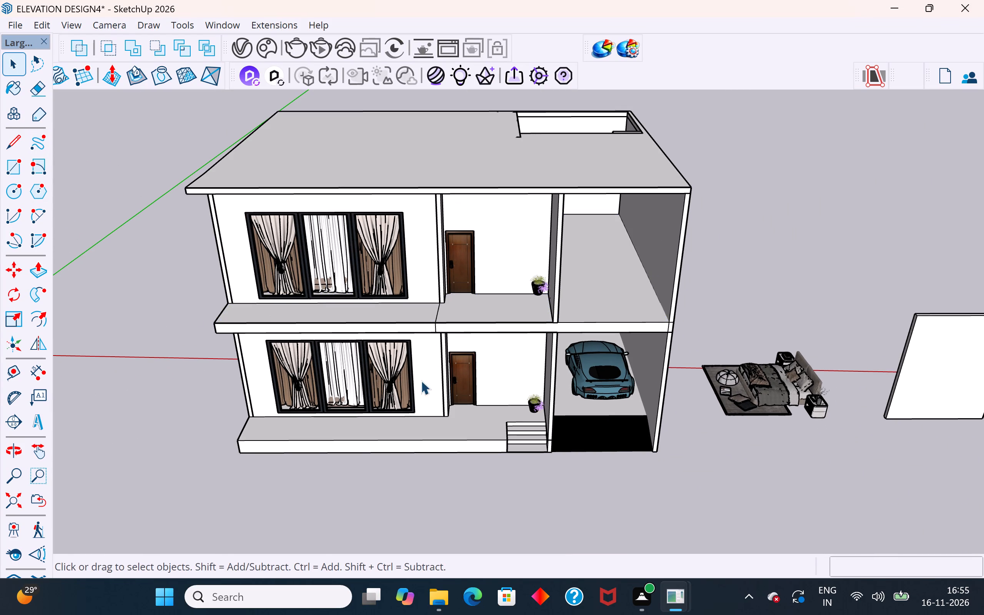
Draw a 1' vertical line down the upper slab's front face from the partition wall's base corner to the bottom edge.
scroll(546, 324, "up", 8)
double_click(546, 324)
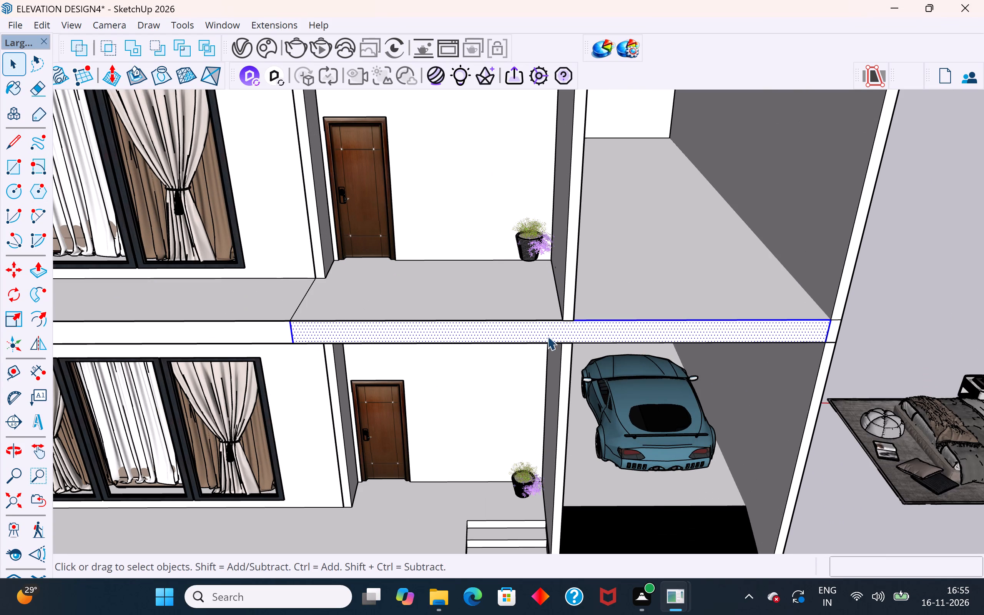
double_click(550, 324)
left_click(15, 147)
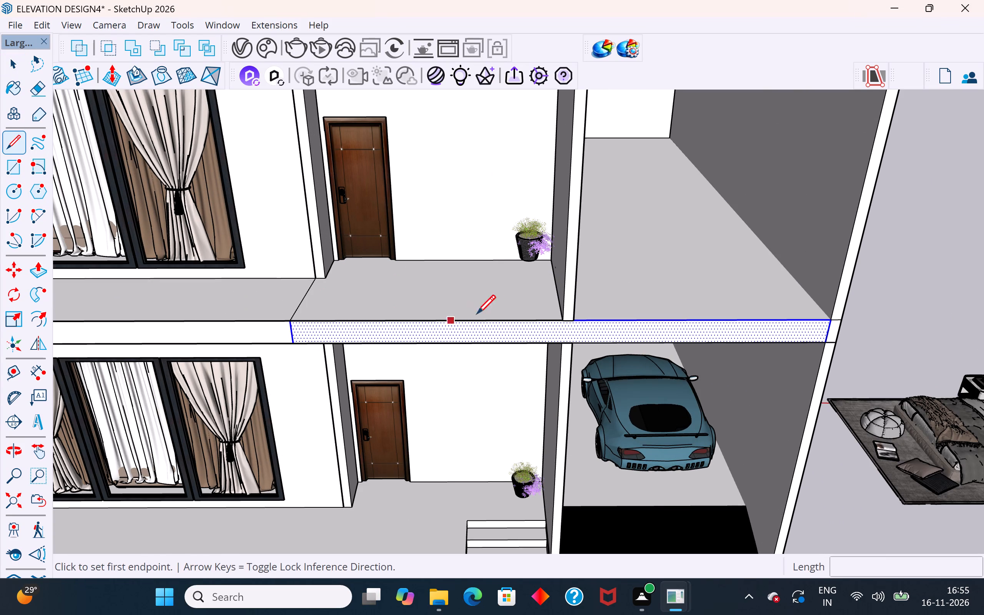
left_click(564, 321)
left_click(560, 347)
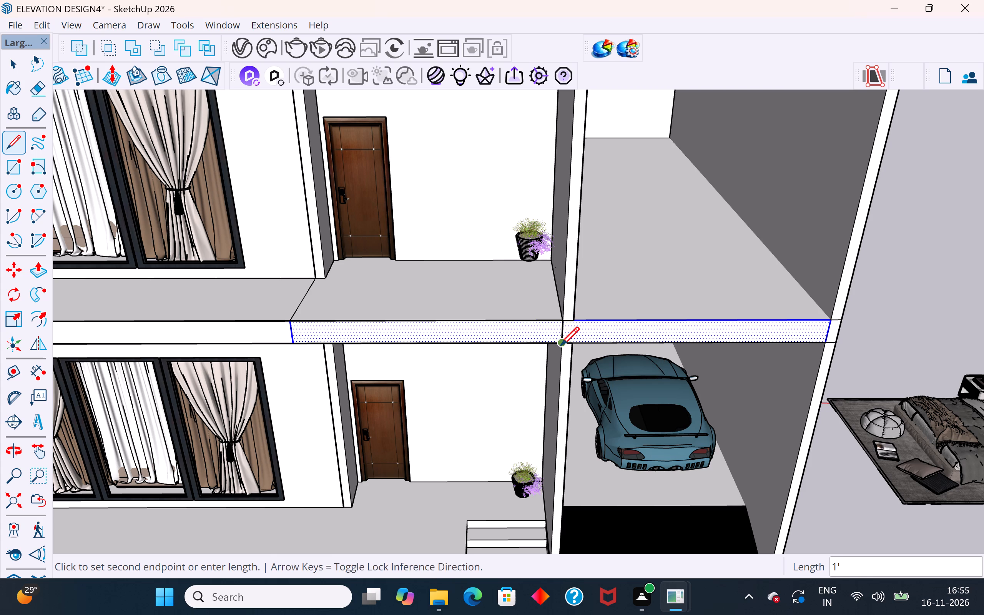
left_click(12, 68)
left_click(876, 252)
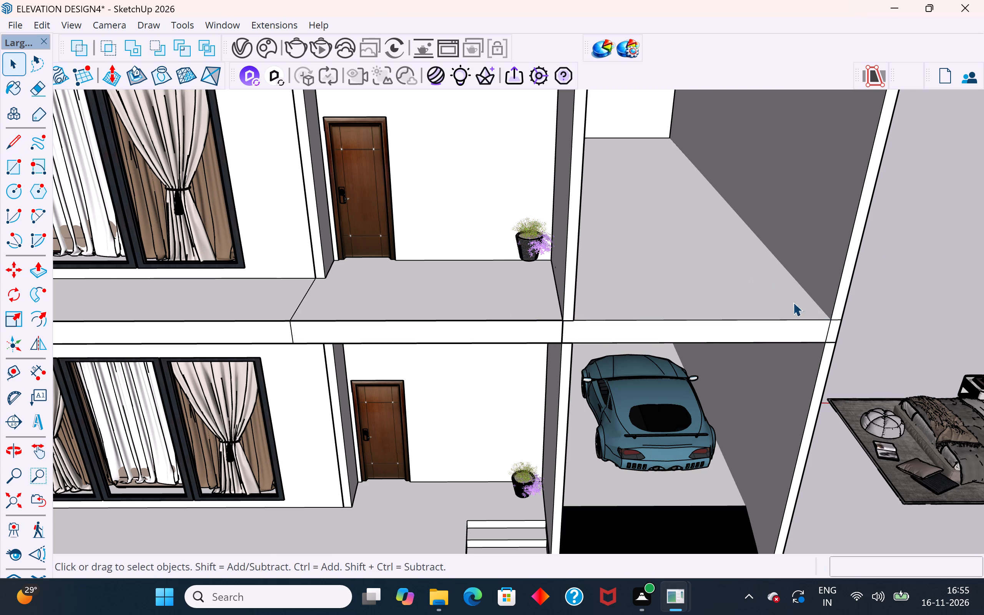
Check the division of the upper slab's front face around the new line at the partition wall.
scroll(568, 383, "down", 3)
middle_click_drag(574, 381, 672, 239)
scroll(640, 230, "up", 7)
left_click(540, 278)
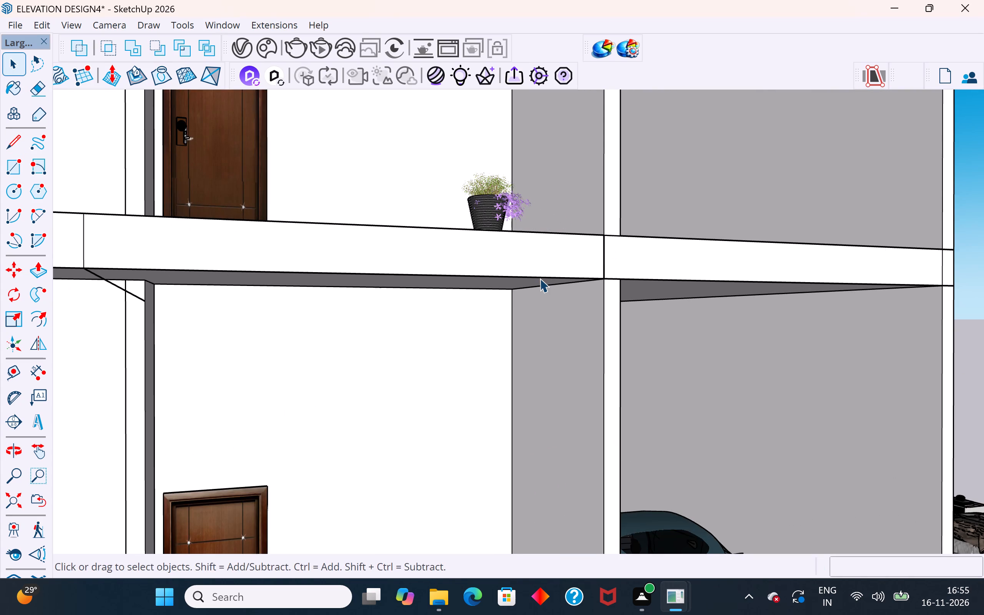
scroll(568, 256, "up", 3)
left_click(568, 256)
middle_click_drag(668, 267, 576, 472)
scroll(577, 472, "up", 1)
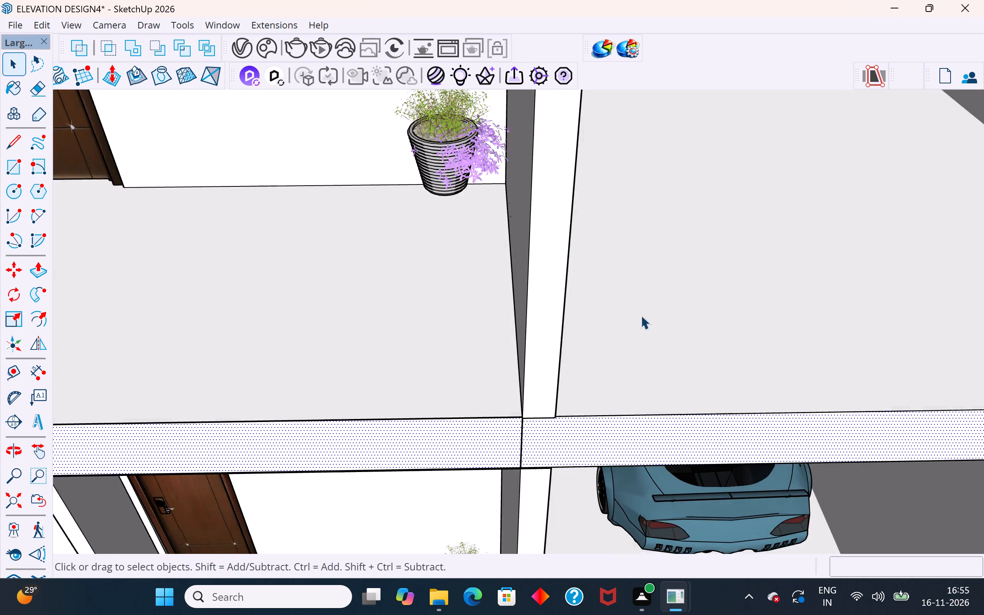
scroll(663, 287, "down", 9)
middle_click_drag(696, 304, 698, 334)
scroll(681, 295, "down", 6)
middle_click_drag(679, 288, 685, 317)
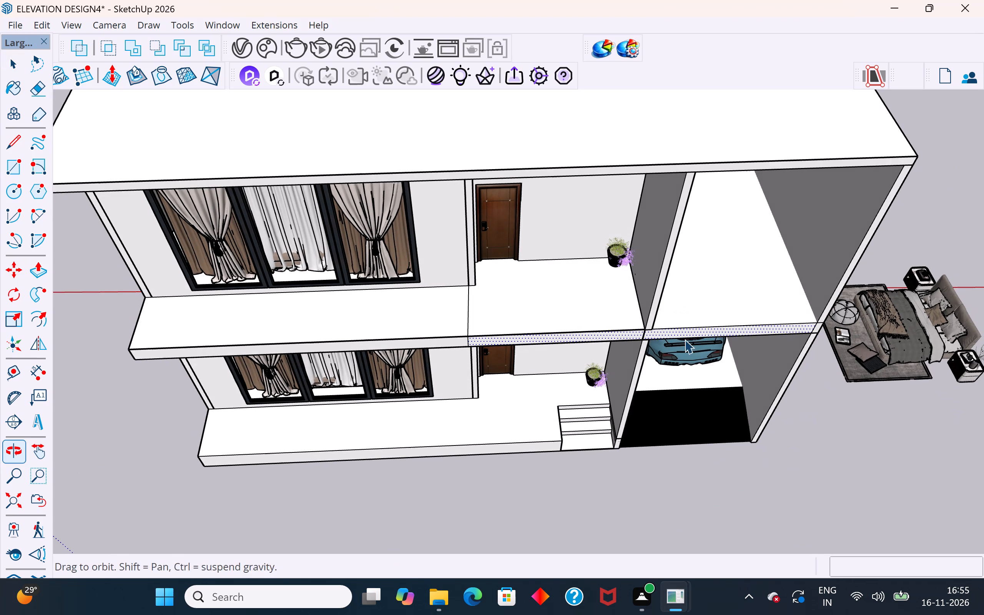
left_click(787, 472)
Draw a tangent arc of about 1' 11" radius on the upper slab's top face, rounding the front corner beside the dividing line.
scroll(527, 298, "up", 3)
double_click(548, 309)
left_click(603, 316)
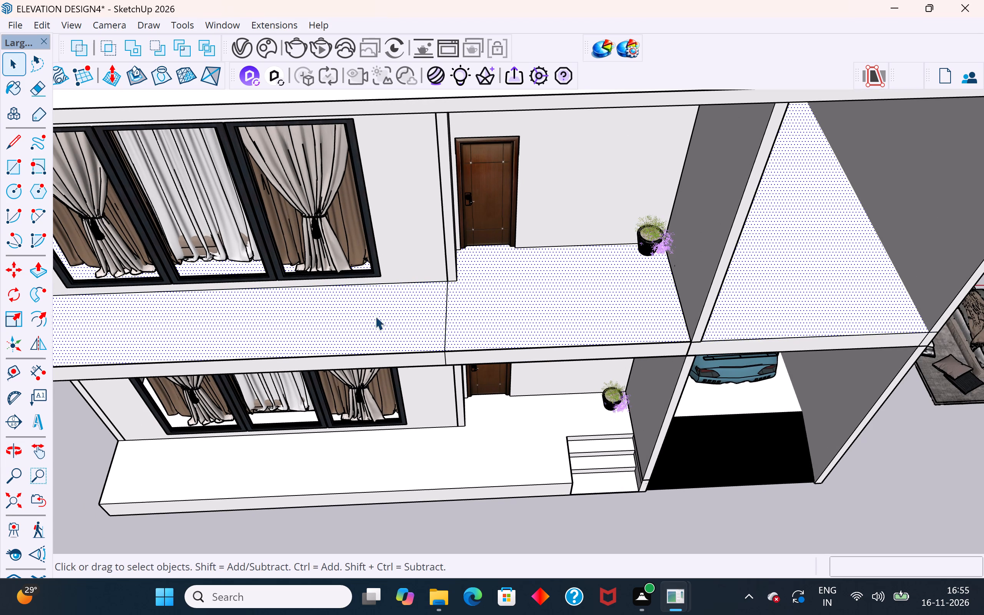
left_click(36, 217)
scroll(461, 344, "up", 3)
left_click(442, 300)
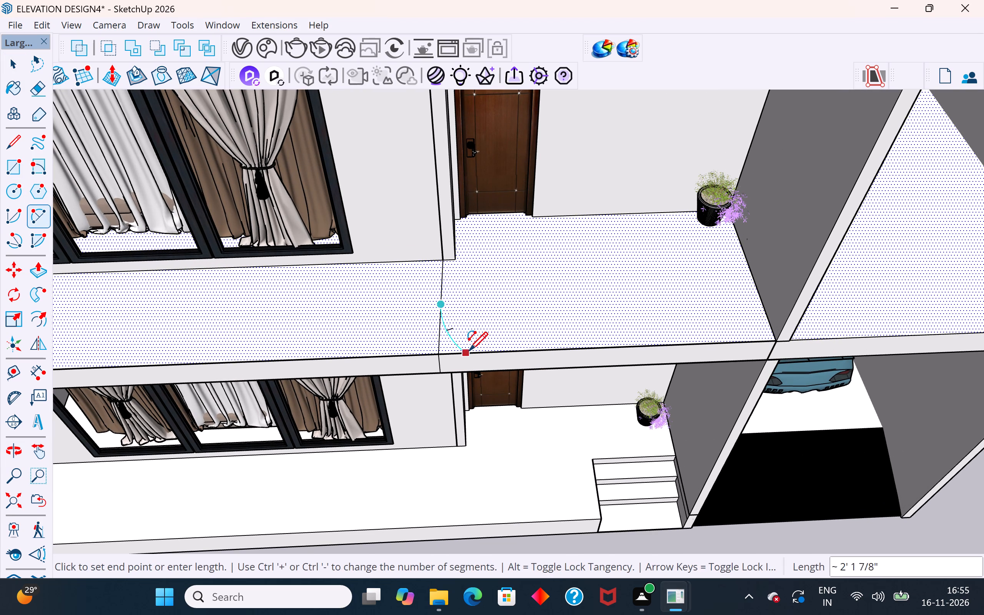
left_click(504, 355)
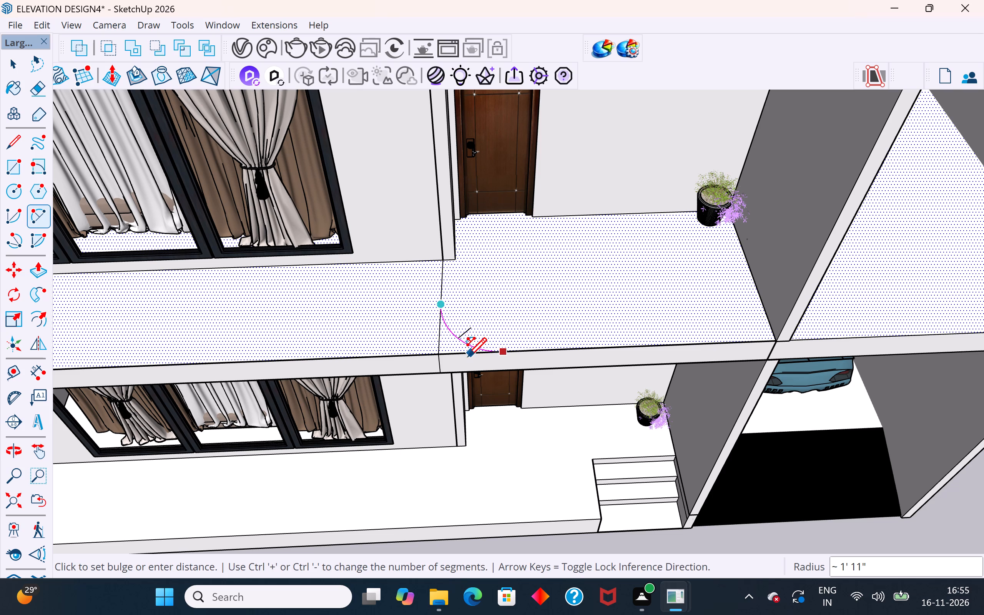
left_click(468, 358)
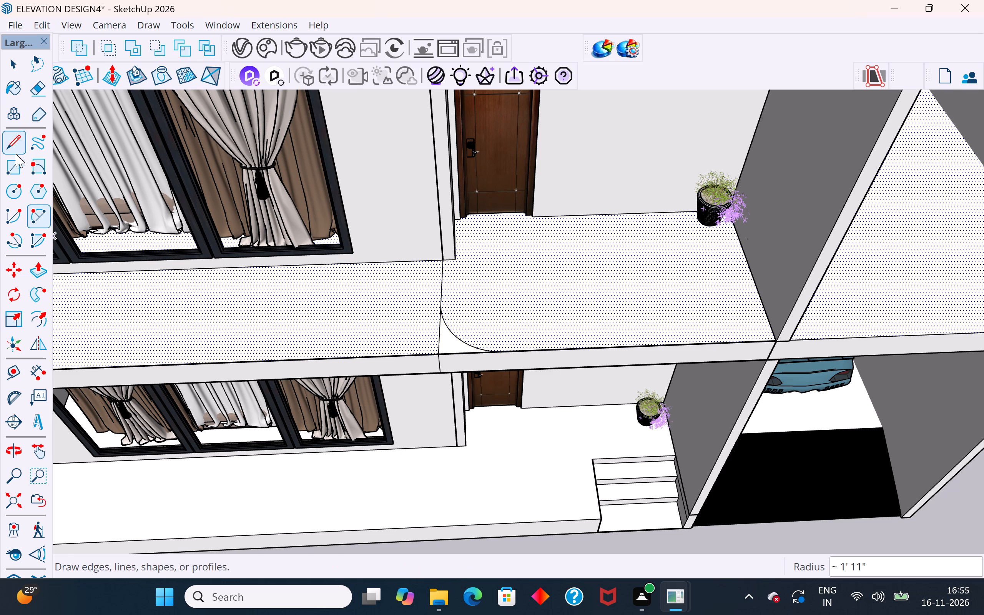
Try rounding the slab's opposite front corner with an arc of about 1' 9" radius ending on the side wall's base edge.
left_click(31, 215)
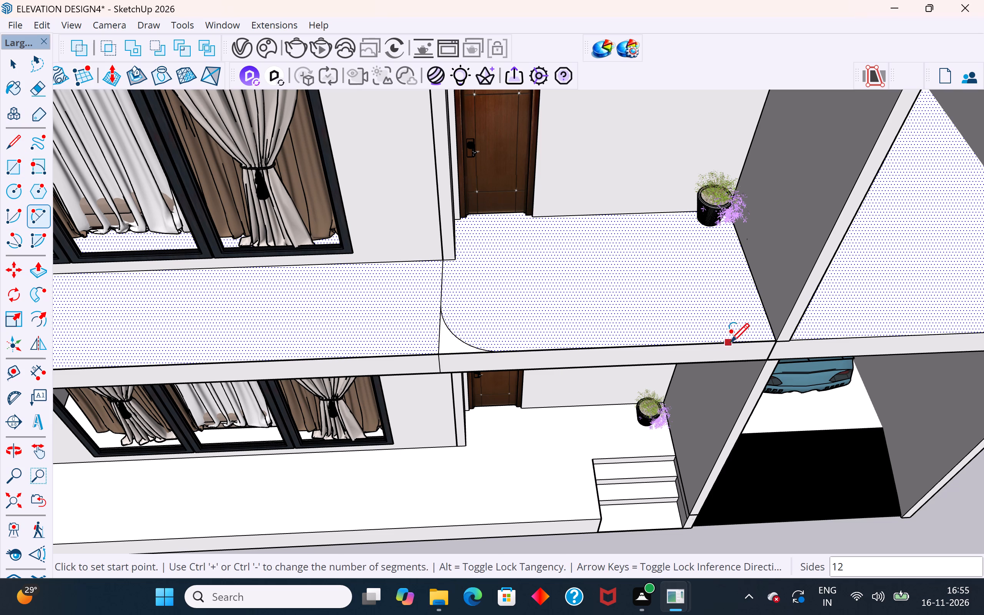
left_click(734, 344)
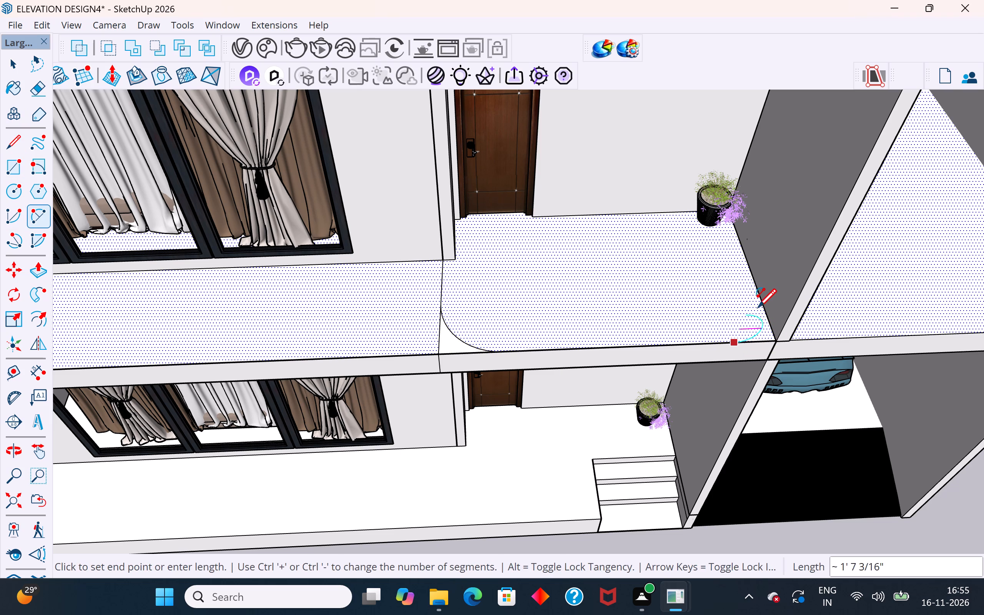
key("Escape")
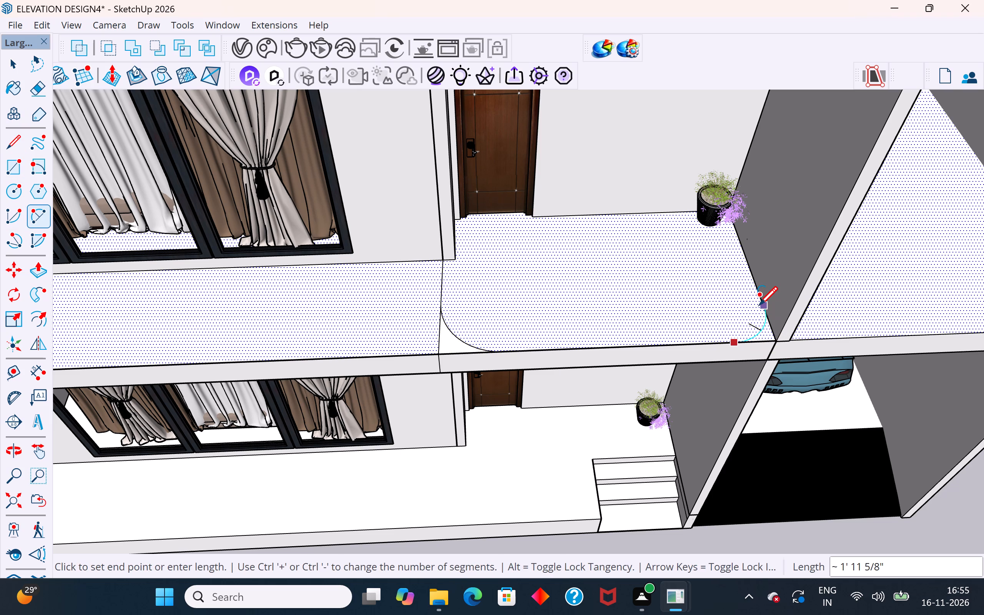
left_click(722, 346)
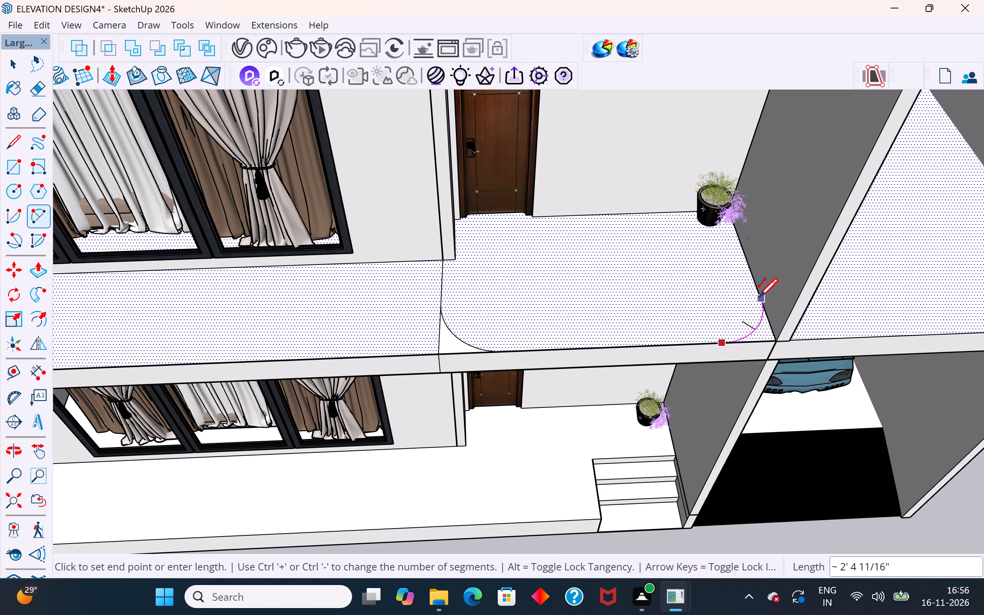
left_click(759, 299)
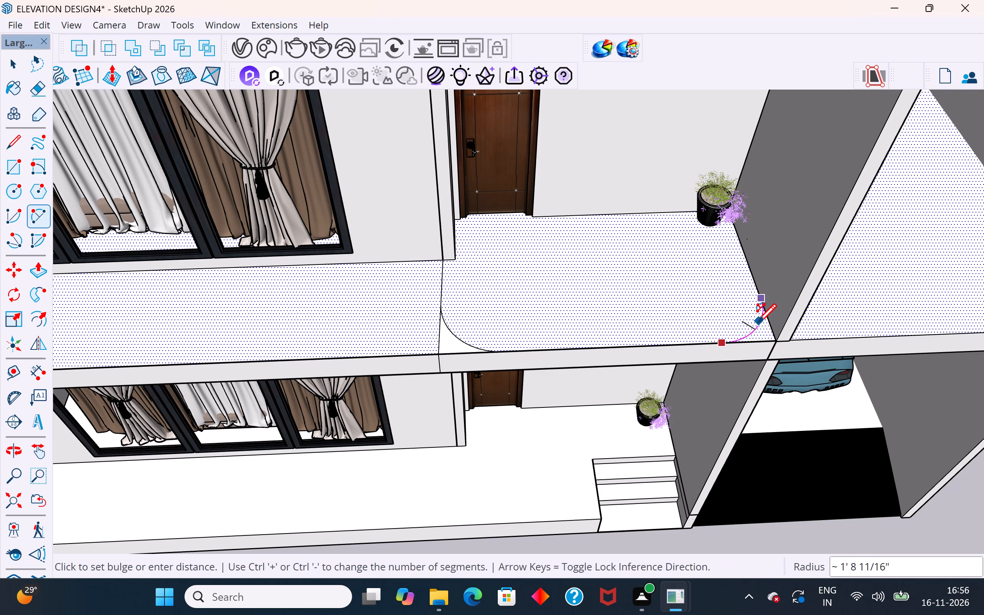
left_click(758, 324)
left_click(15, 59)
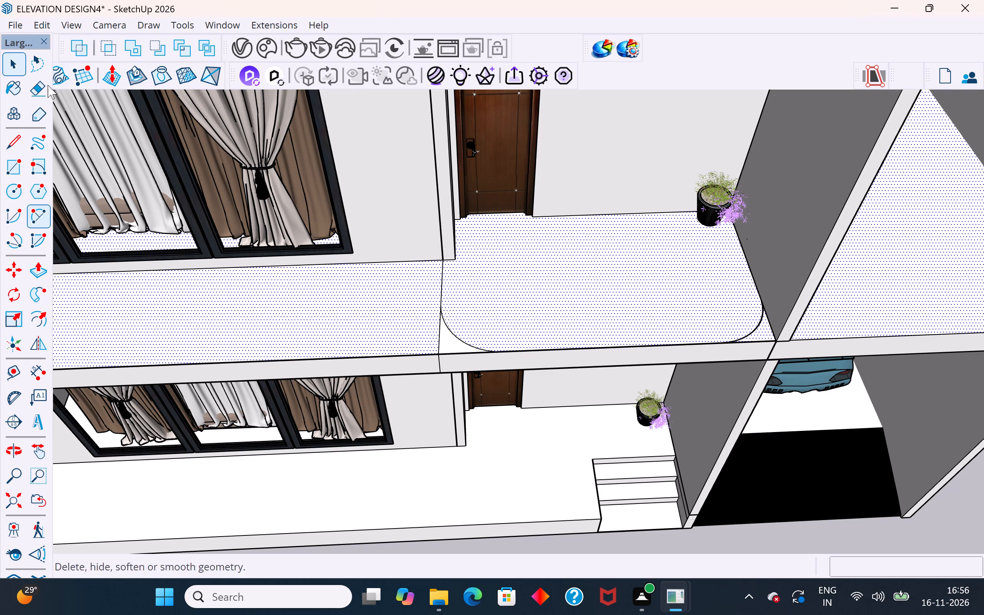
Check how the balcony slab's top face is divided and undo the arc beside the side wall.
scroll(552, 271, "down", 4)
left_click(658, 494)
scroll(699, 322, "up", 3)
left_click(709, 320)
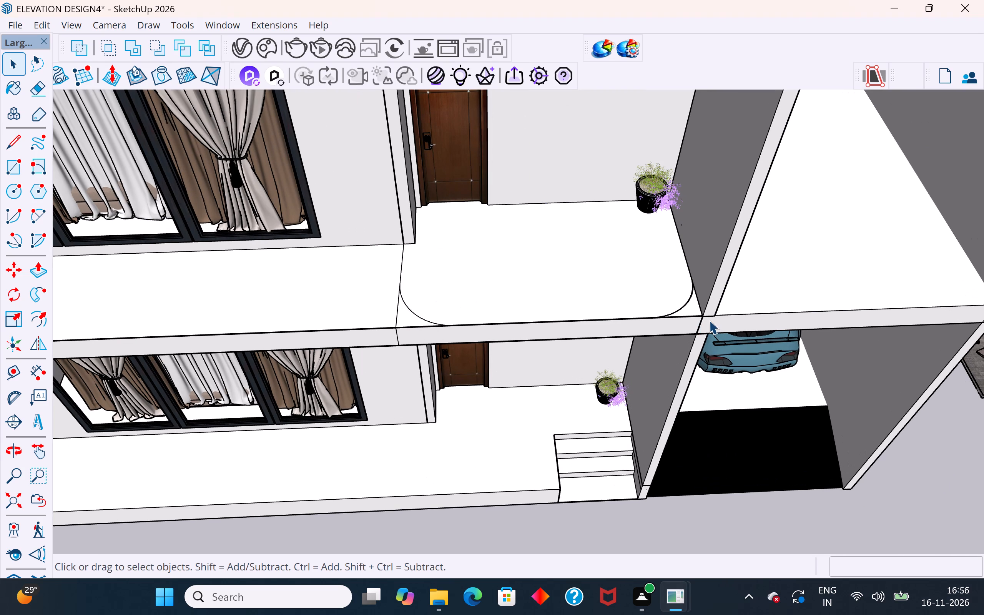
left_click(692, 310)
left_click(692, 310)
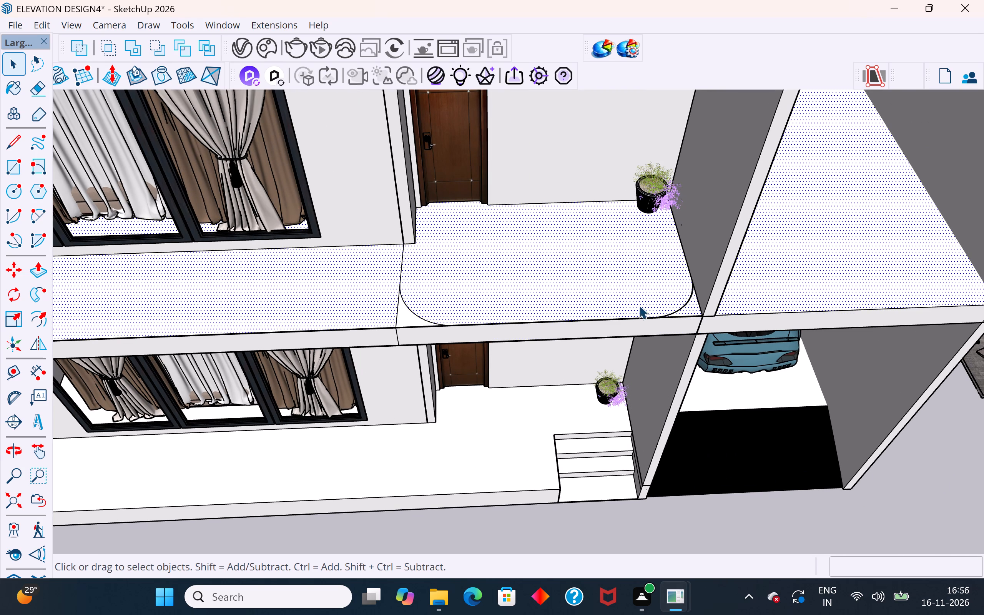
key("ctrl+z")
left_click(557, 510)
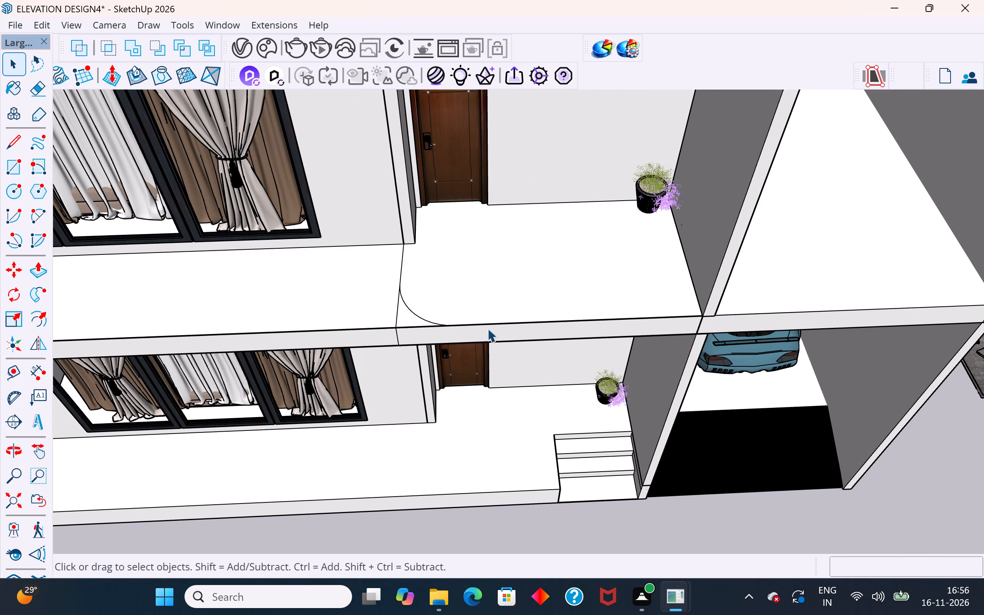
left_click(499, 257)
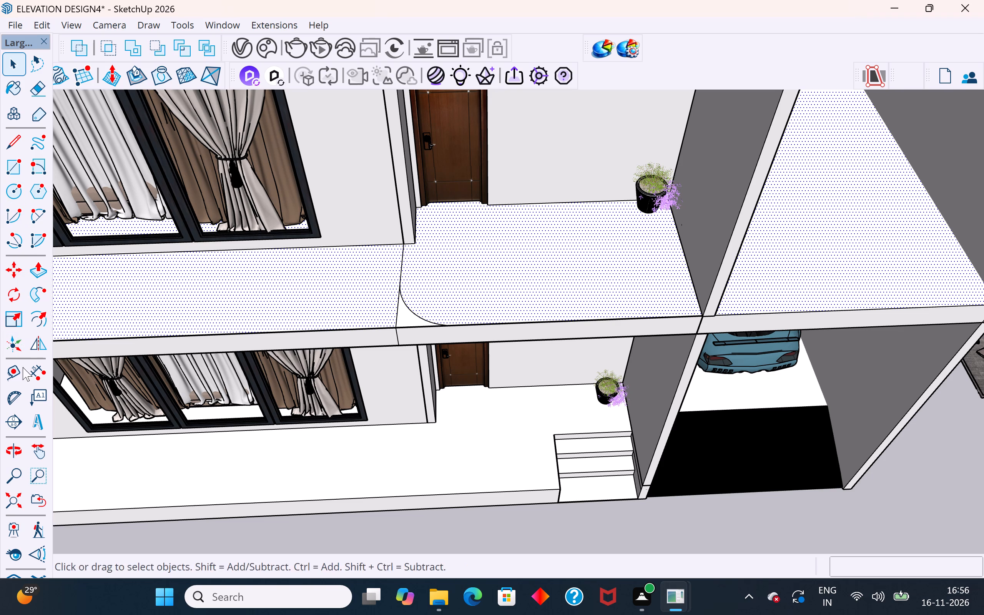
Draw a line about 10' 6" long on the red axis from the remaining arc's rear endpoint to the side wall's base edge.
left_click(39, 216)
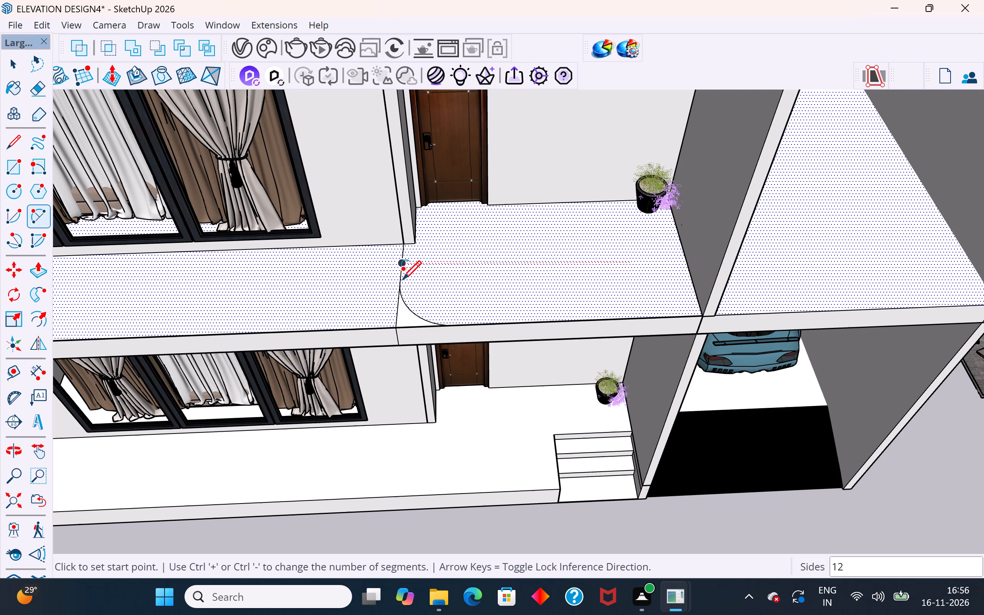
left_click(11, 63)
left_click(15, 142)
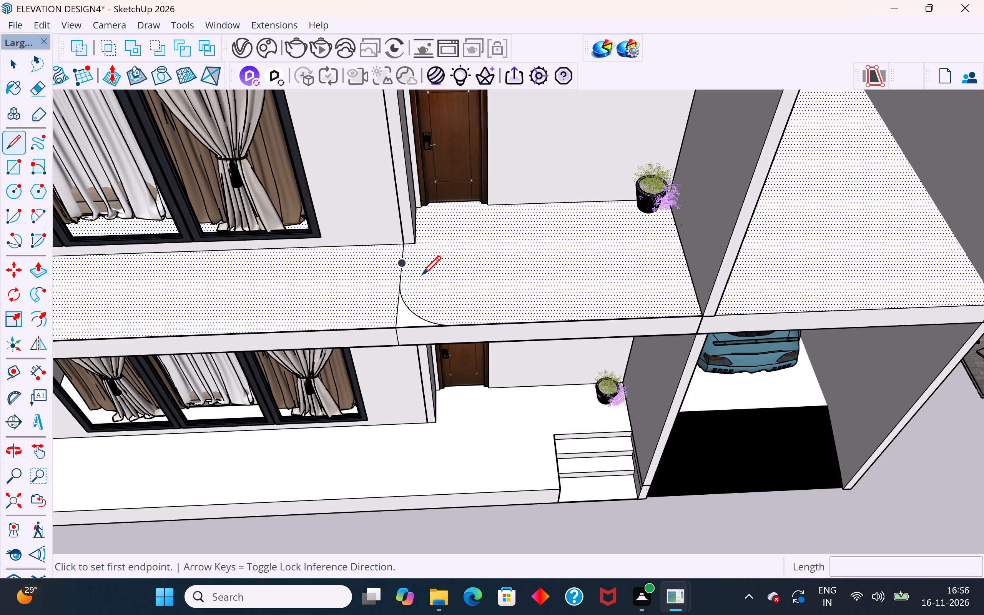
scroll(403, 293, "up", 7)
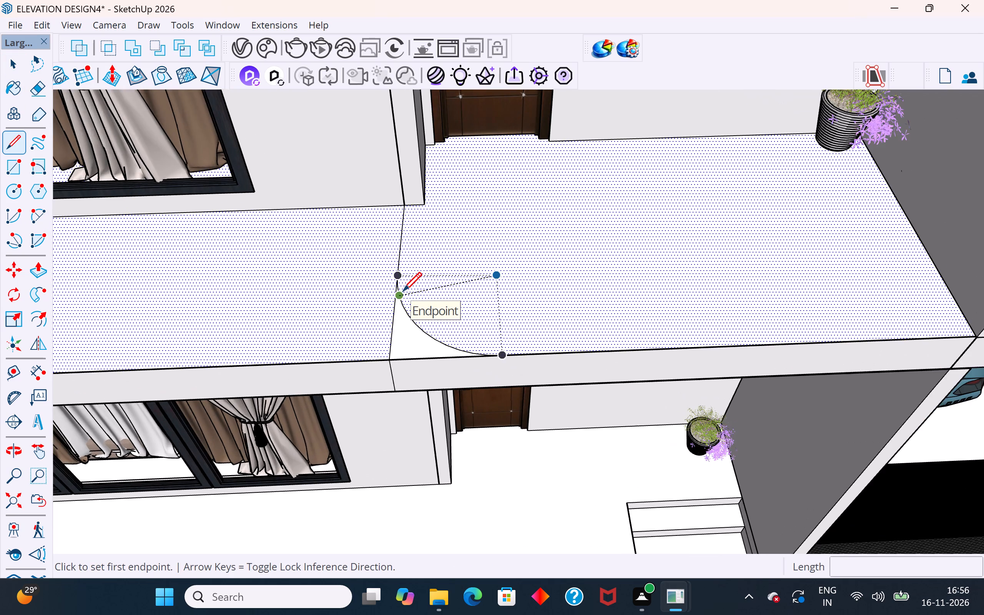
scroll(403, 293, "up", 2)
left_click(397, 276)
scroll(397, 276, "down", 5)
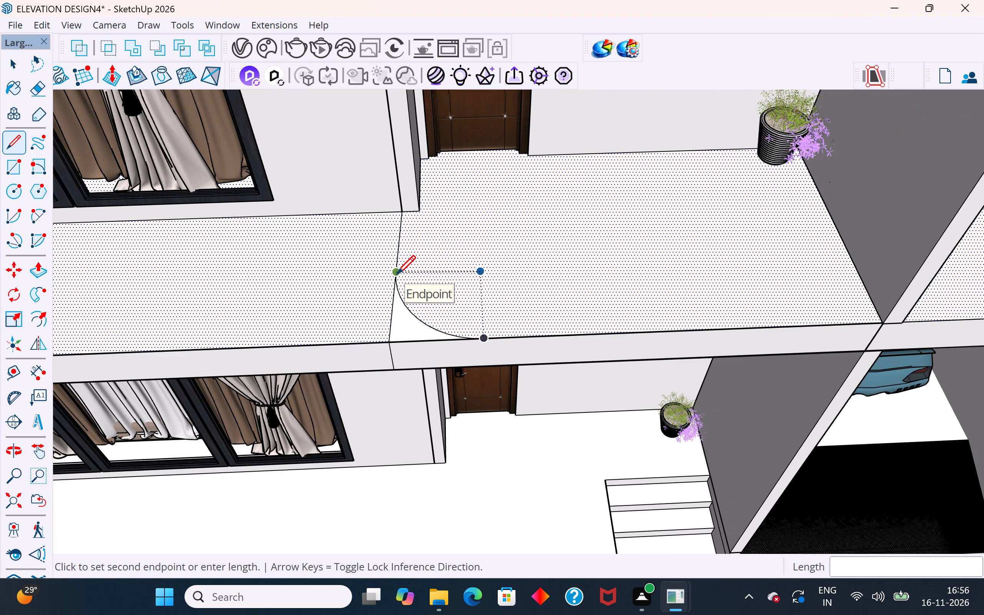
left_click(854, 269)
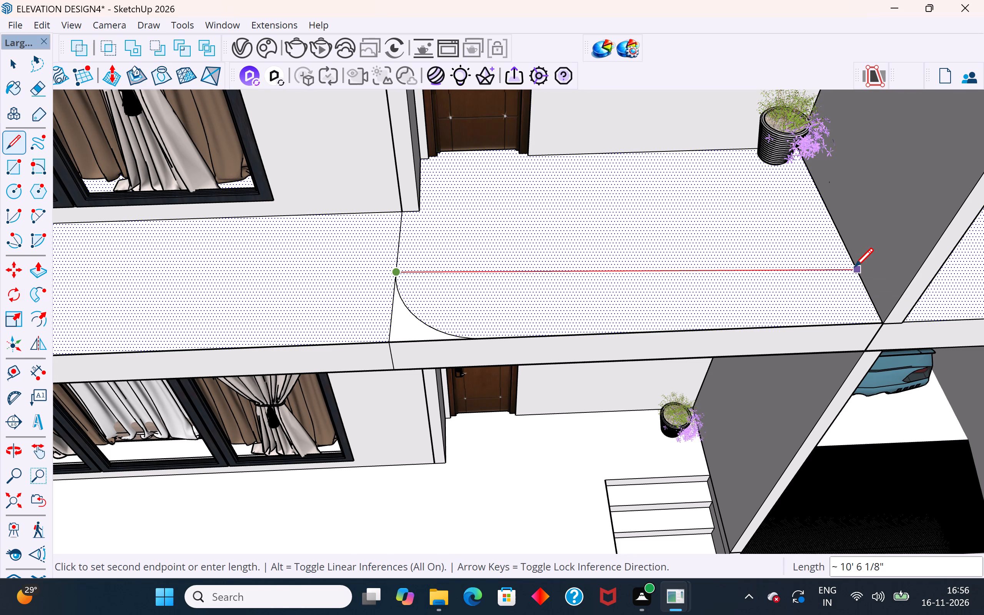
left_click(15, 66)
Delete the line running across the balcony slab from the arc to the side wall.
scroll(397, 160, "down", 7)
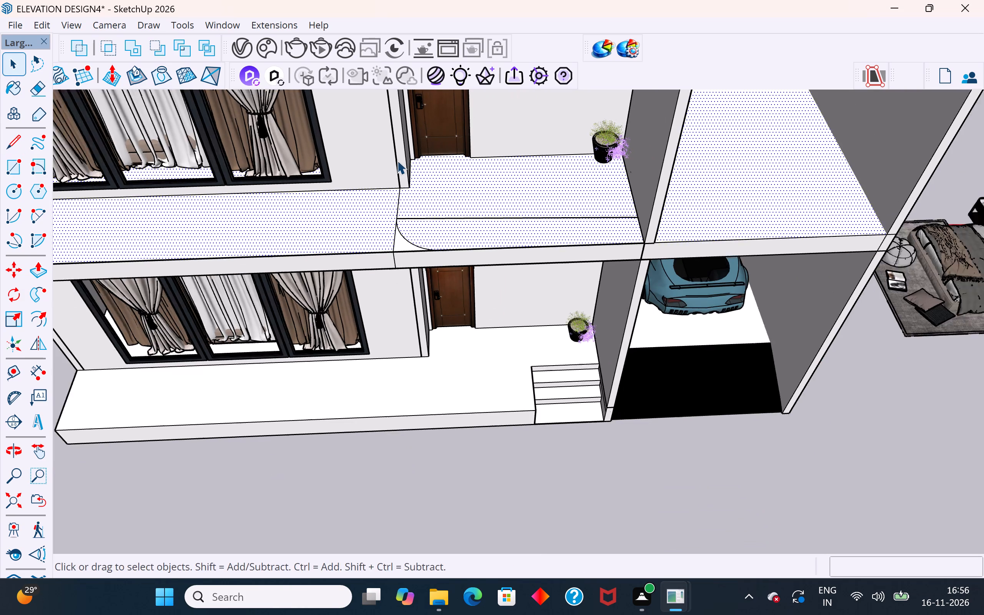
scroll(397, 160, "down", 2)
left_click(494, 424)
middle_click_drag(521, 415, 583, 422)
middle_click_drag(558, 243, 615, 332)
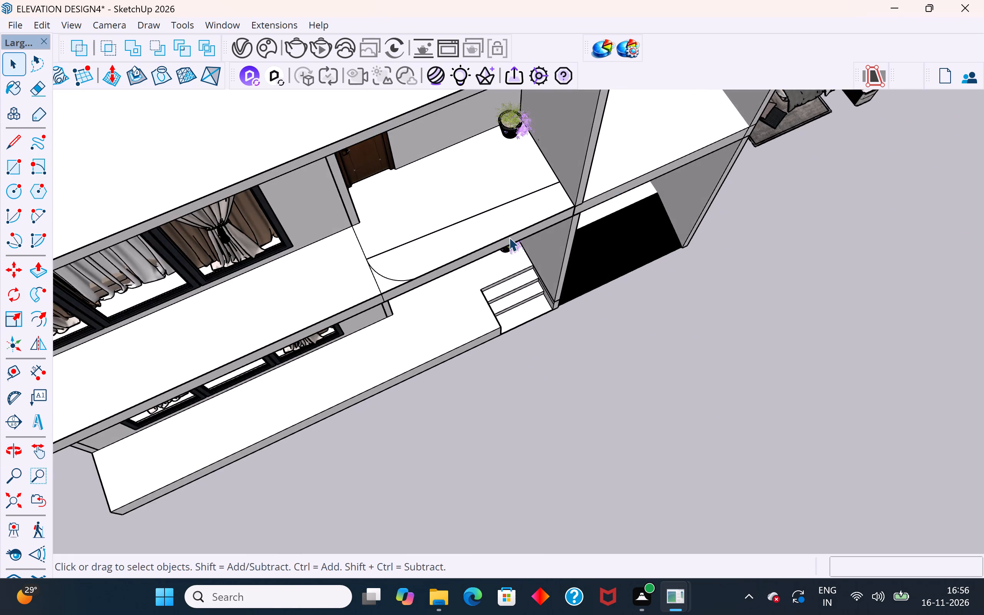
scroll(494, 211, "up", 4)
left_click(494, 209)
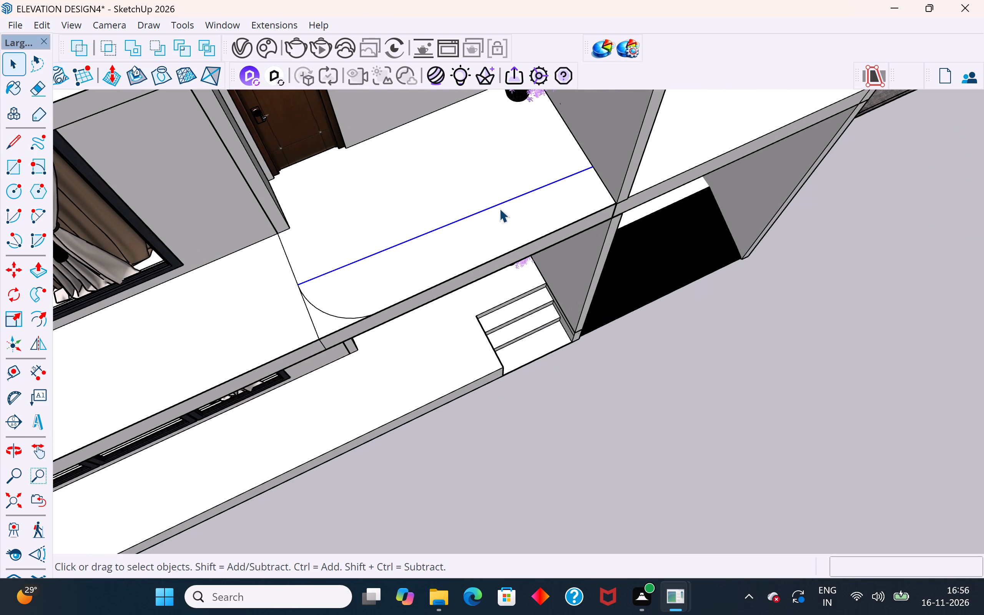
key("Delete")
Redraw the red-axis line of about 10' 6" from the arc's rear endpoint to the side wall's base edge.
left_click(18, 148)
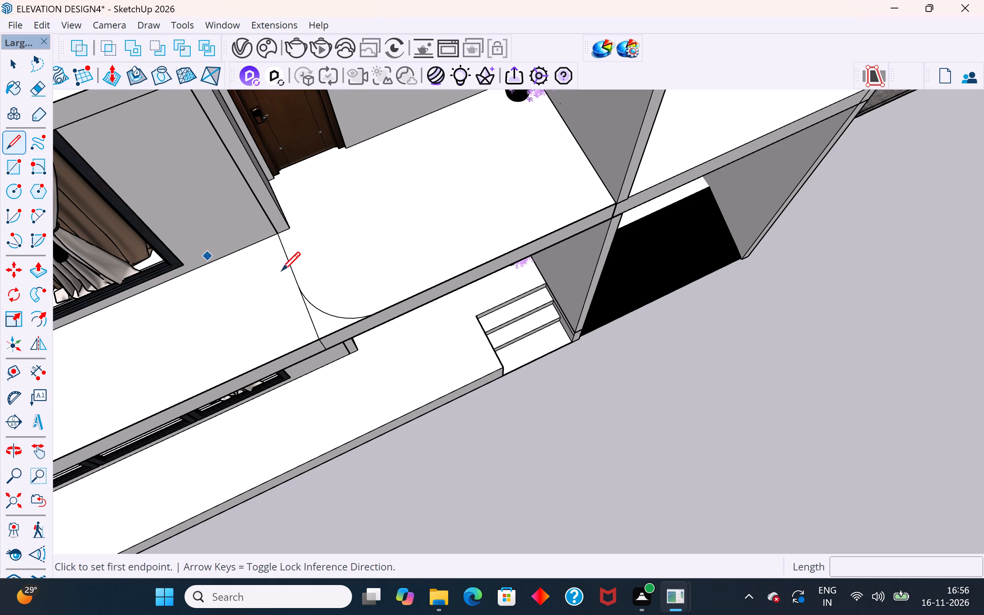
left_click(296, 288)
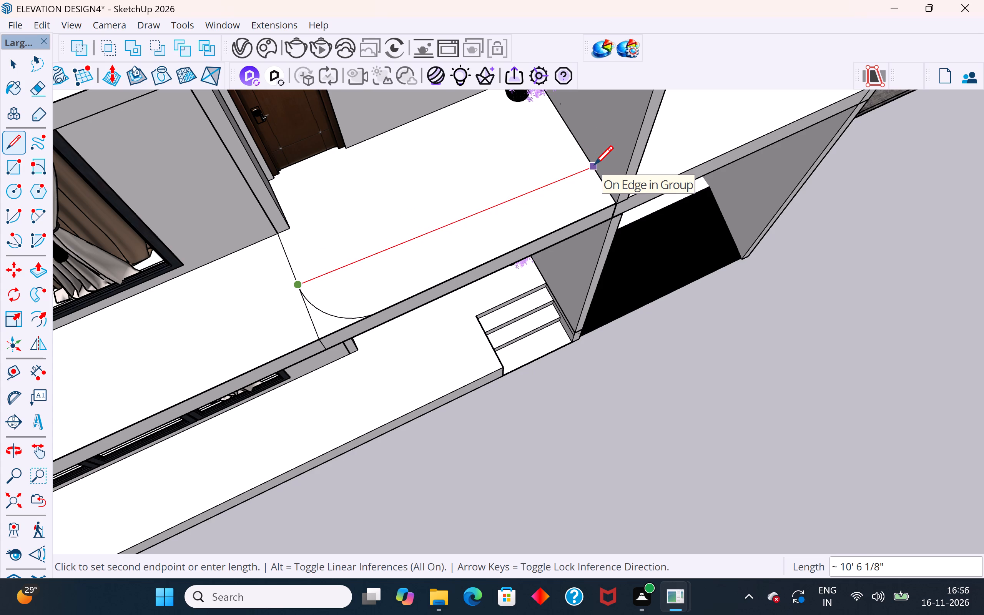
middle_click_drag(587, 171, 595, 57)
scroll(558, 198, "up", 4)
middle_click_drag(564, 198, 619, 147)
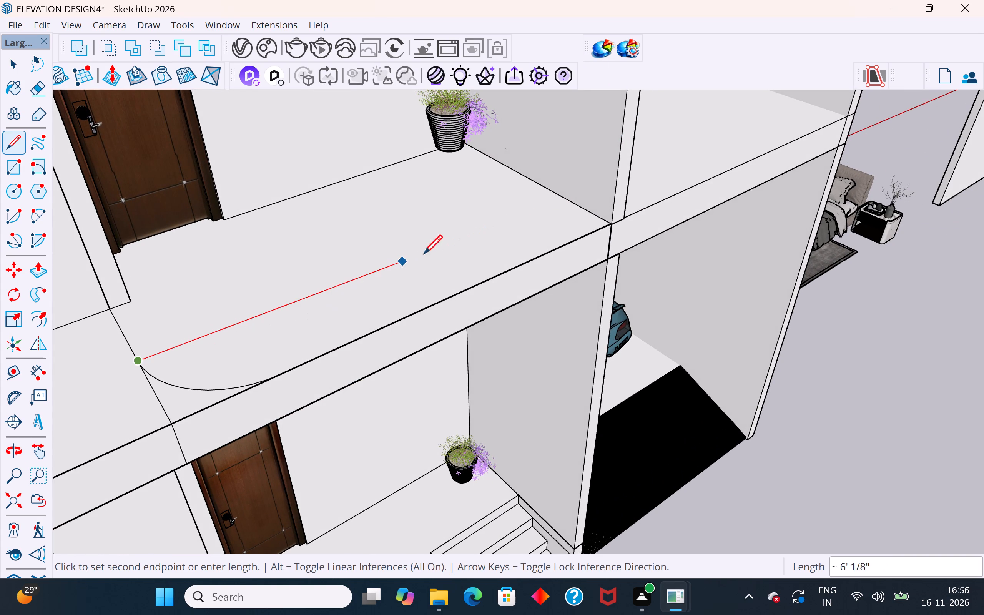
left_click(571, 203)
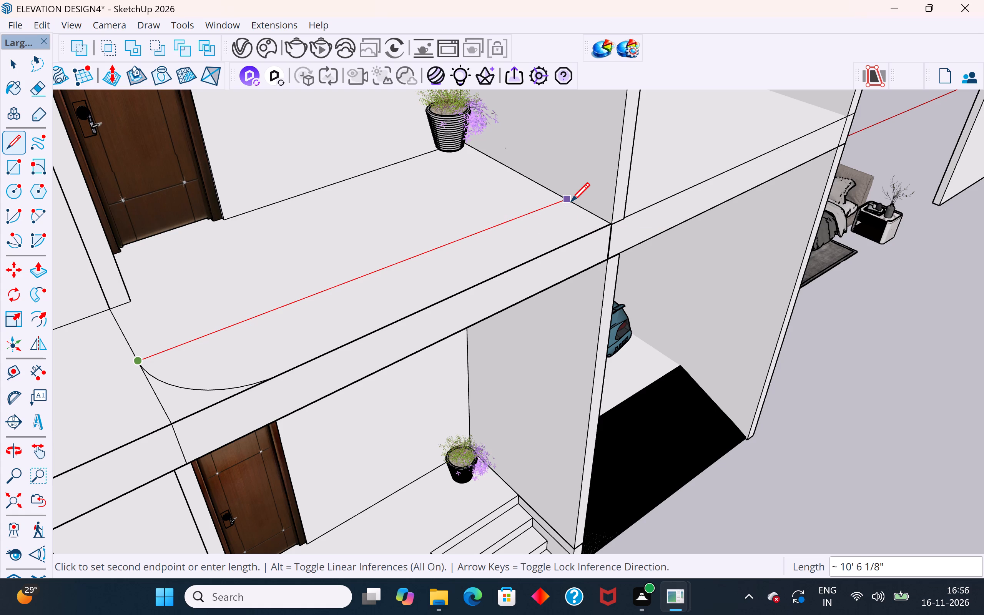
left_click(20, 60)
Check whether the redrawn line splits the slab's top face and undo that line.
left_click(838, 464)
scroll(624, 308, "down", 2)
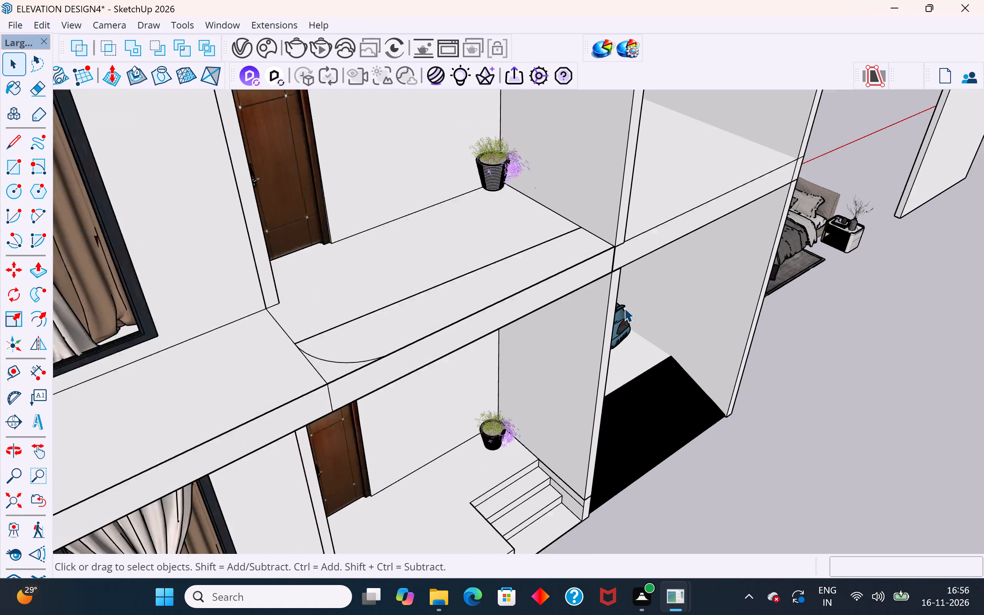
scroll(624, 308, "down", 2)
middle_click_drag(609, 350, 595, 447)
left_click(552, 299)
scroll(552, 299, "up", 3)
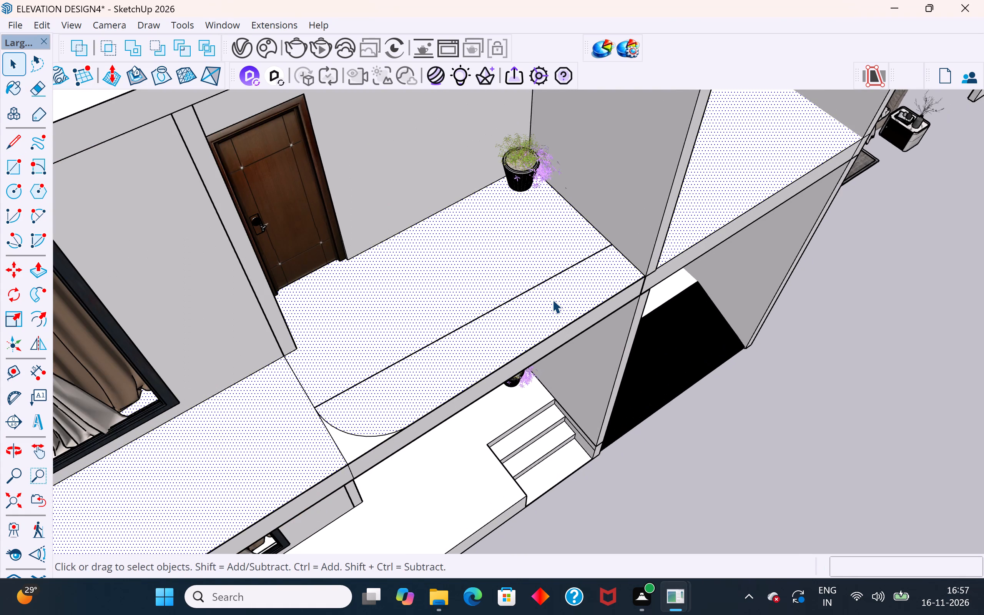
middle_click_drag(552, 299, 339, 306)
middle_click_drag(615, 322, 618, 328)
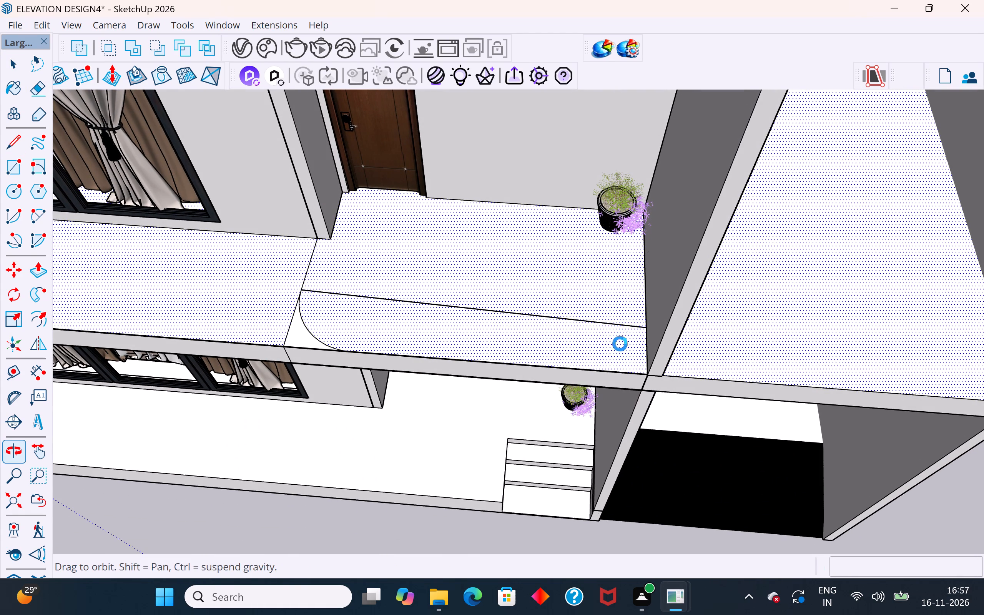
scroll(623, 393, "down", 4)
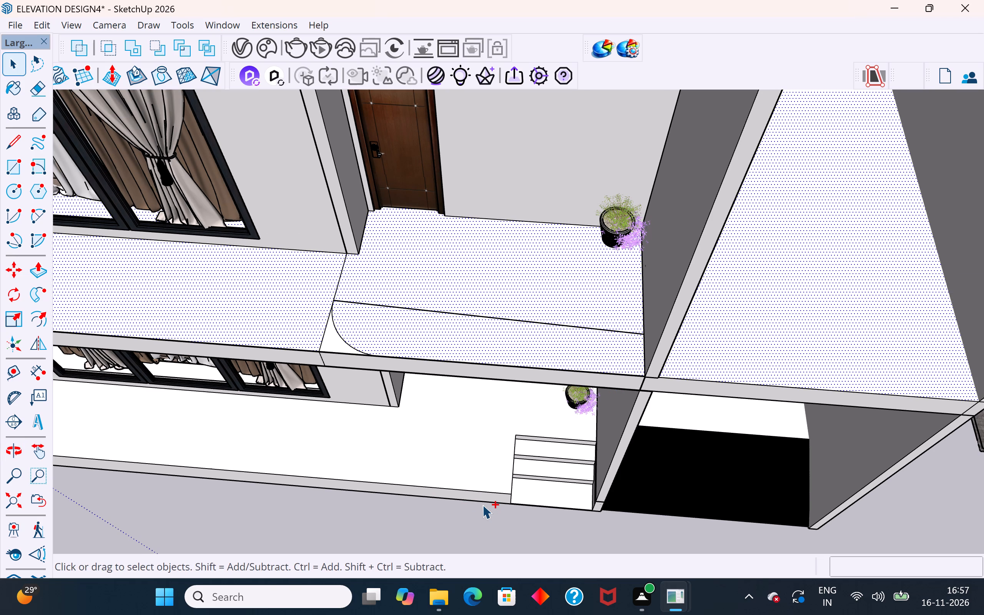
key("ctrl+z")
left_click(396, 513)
Examine the upper slab's top face from above, checking its extent around the rounded corner, side wall and garage bay.
scroll(480, 328, "down", 2)
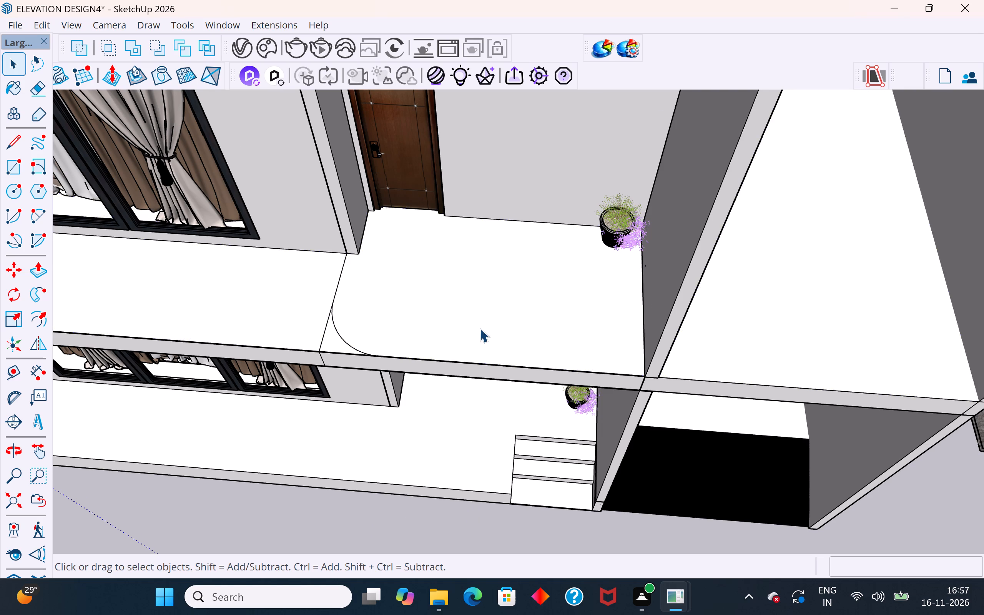
scroll(480, 328, "down", 1)
middle_click_drag(455, 432, 481, 466)
scroll(637, 171, "down", 3)
left_click(568, 504)
middle_click_drag(539, 399, 654, 406)
left_click(492, 269)
scroll(497, 277, "up", 3)
middle_click_drag(680, 468, 724, 453)
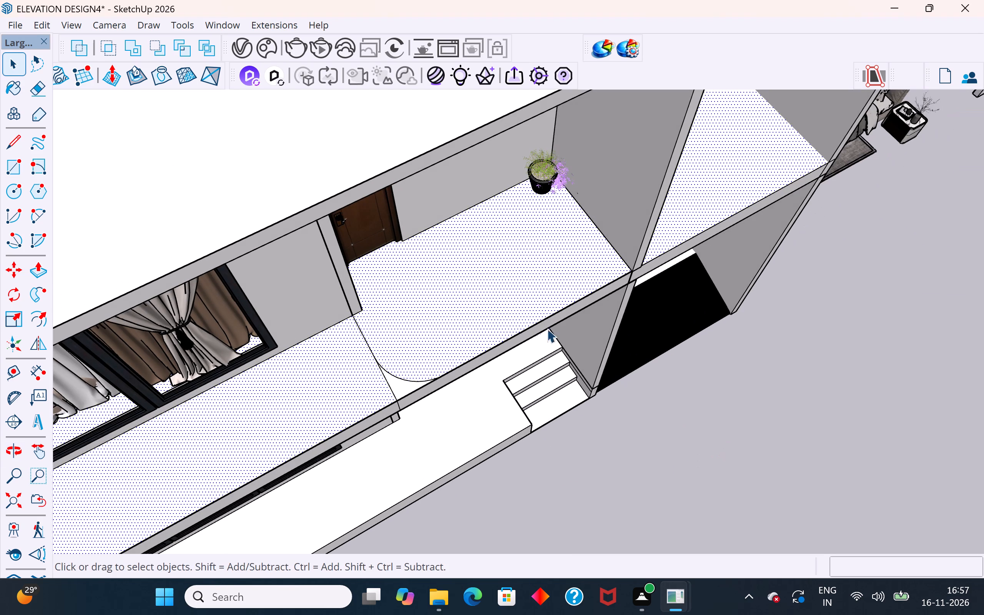
left_click(32, 220)
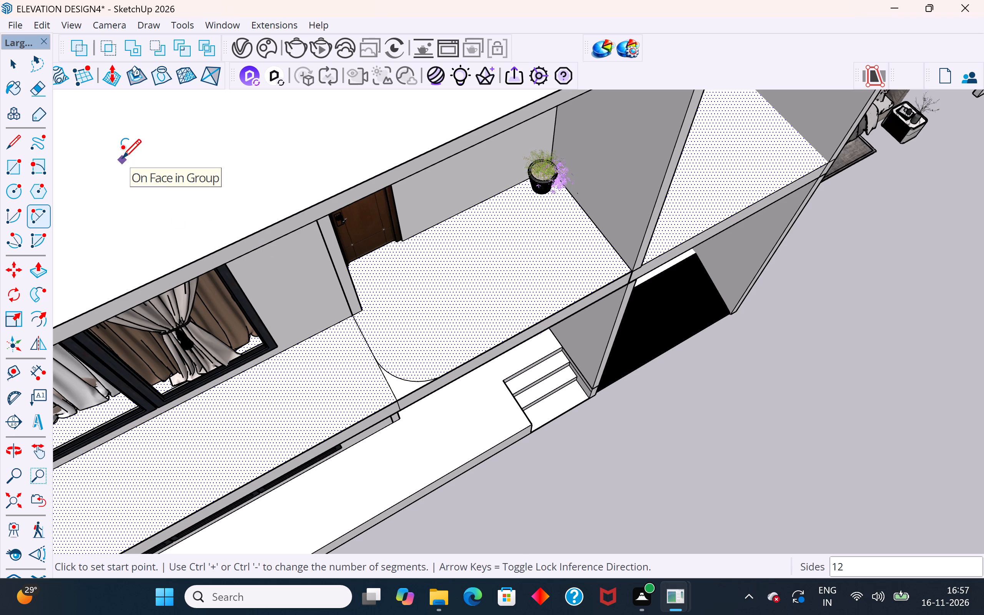
left_click(15, 70)
left_click(791, 492)
scroll(566, 296, "down", 4)
left_click(578, 283)
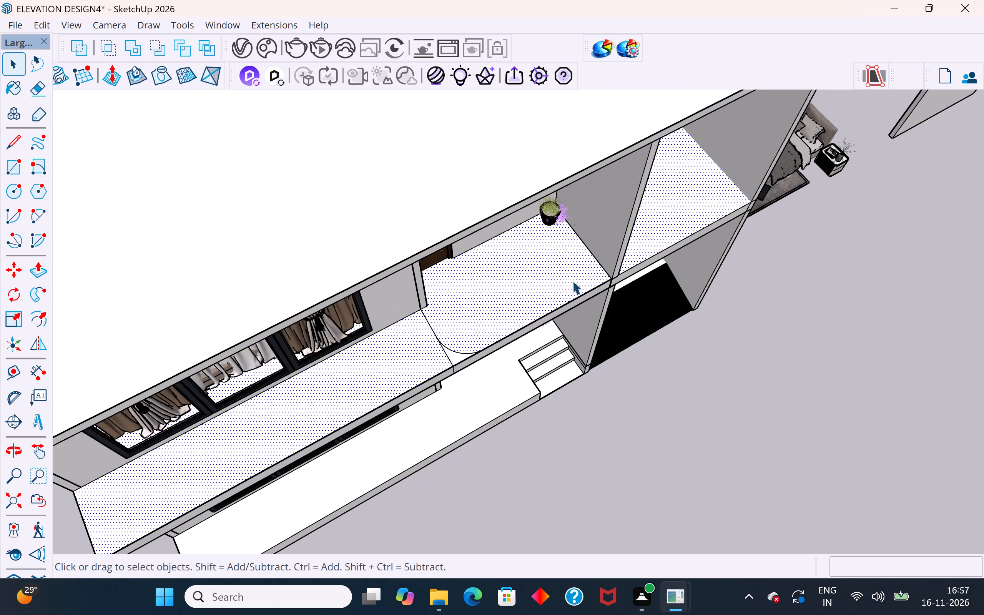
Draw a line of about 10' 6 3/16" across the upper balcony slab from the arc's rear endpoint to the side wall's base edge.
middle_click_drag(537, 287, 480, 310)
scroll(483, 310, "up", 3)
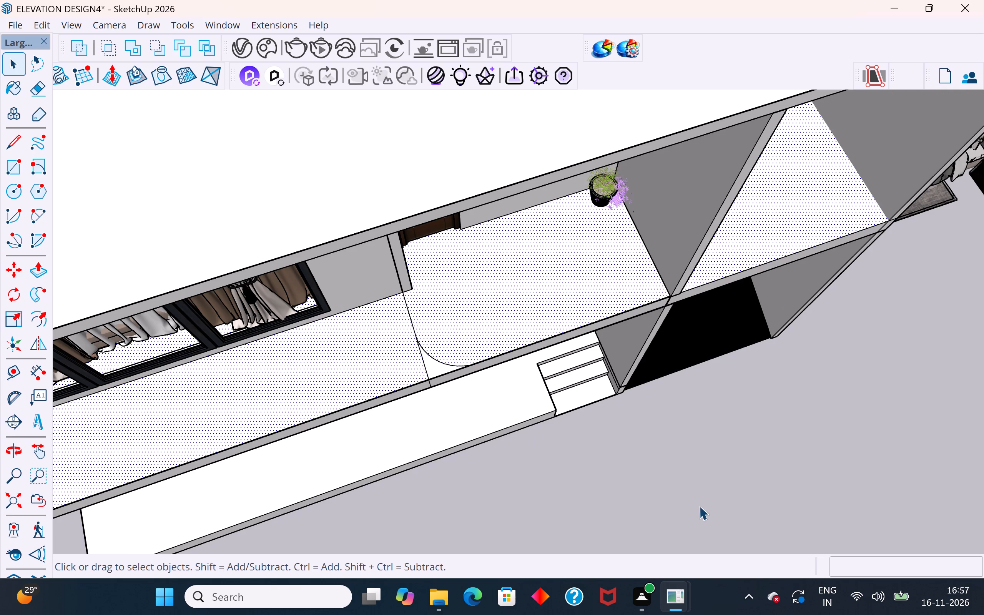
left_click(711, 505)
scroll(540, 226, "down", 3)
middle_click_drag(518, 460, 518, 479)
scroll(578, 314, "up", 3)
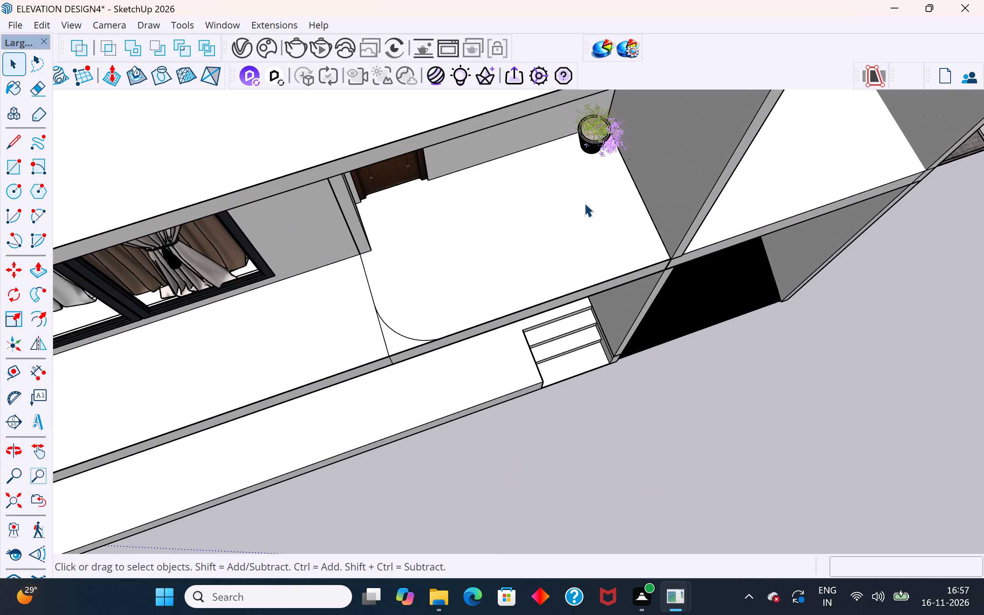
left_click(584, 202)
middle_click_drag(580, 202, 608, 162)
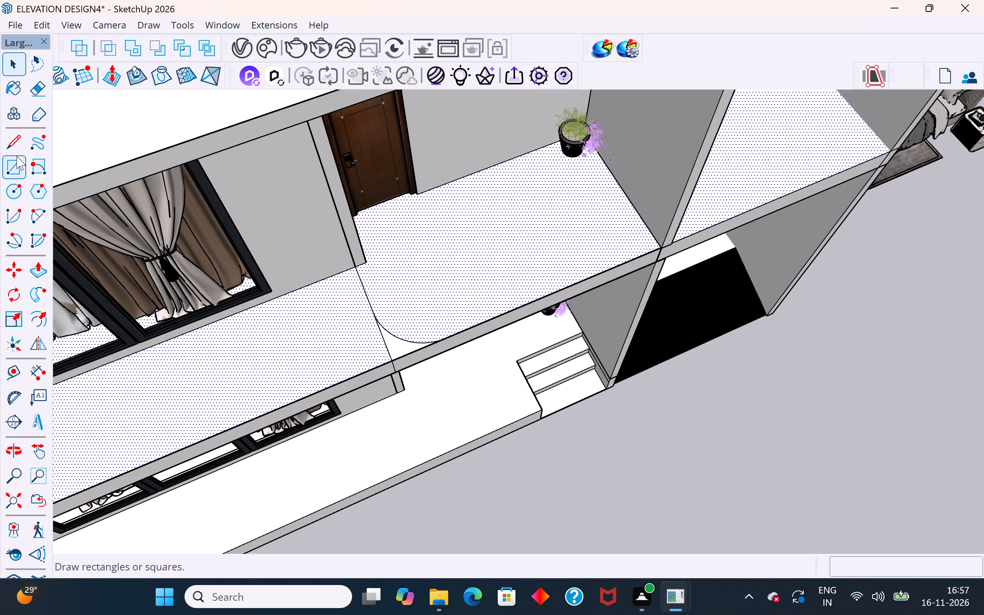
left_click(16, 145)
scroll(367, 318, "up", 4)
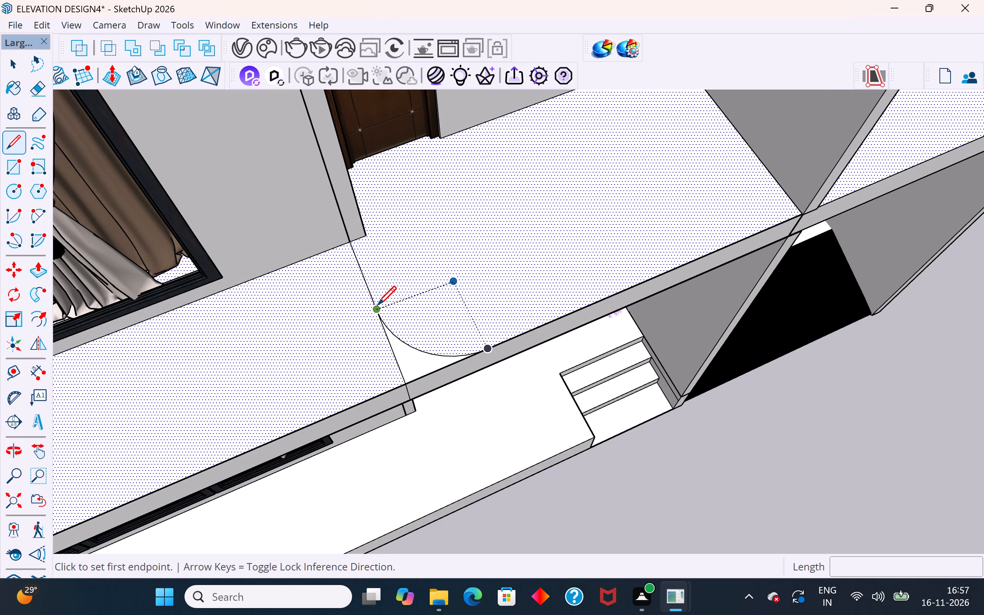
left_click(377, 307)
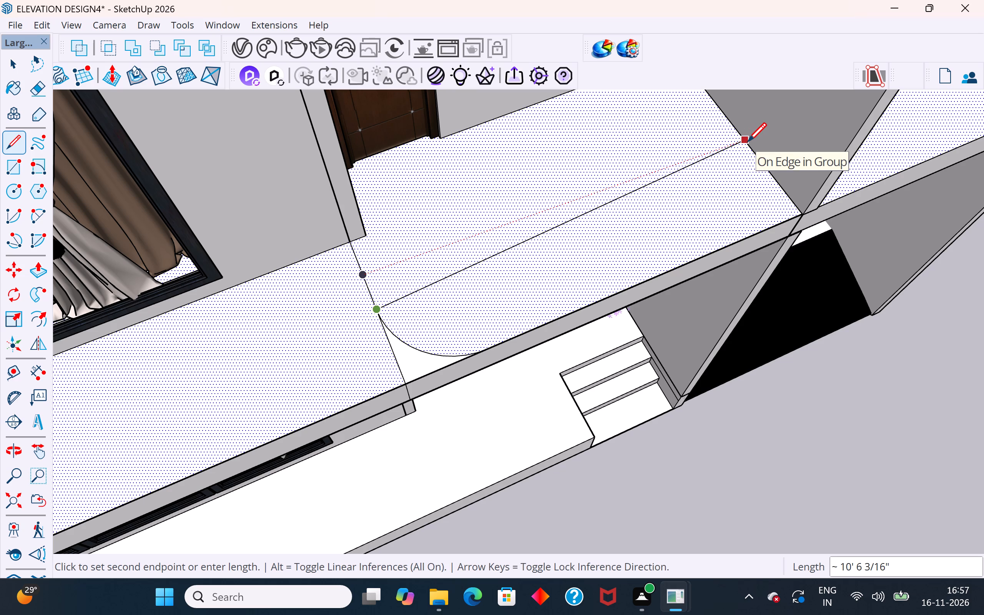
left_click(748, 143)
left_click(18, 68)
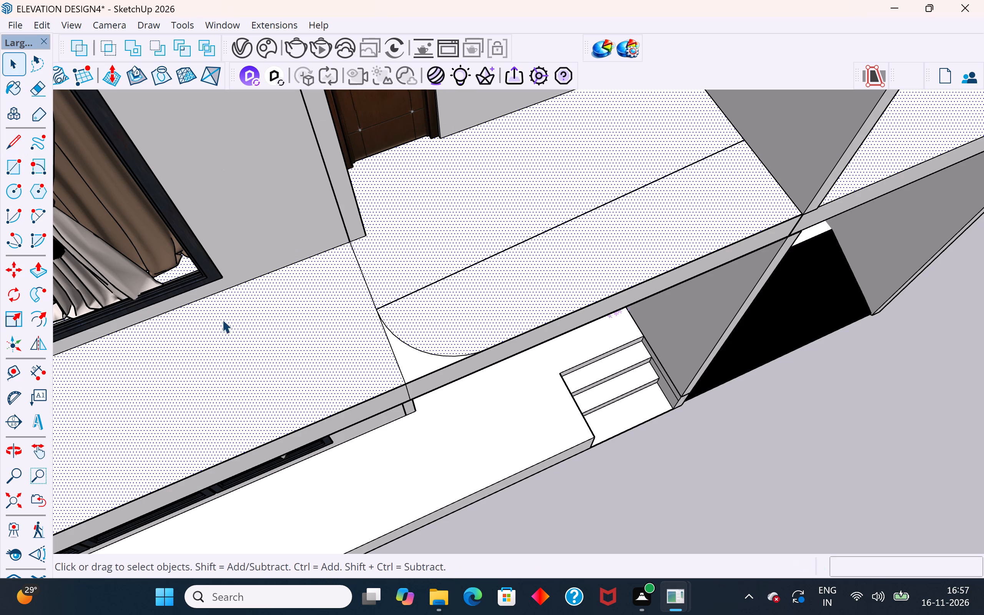
Examine the new line across the balcony slab from several angles, checking its direction and where it meets the side wall.
left_click(749, 462)
scroll(569, 231, "down", 2)
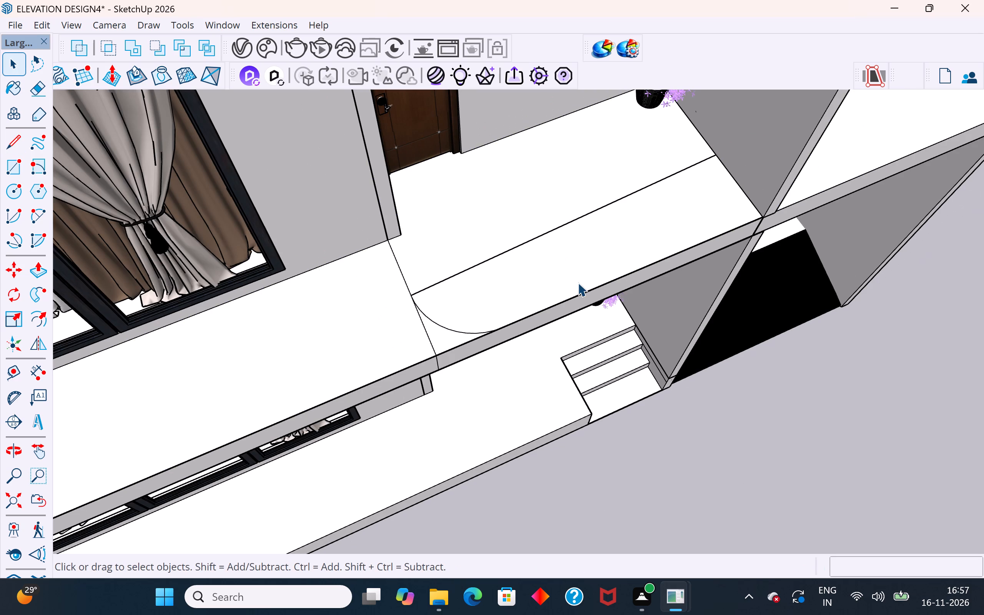
left_click(794, 492)
middle_click_drag(749, 382, 909, 280)
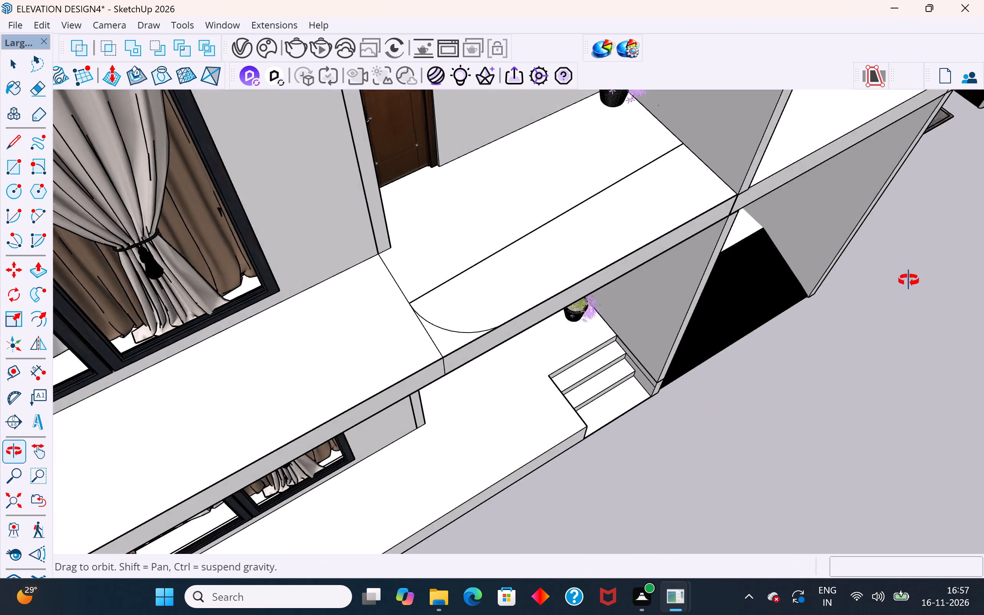
middle_click_drag(909, 280, 944, 255)
middle_click_drag(598, 334, 692, 292)
scroll(489, 237, "up", 5)
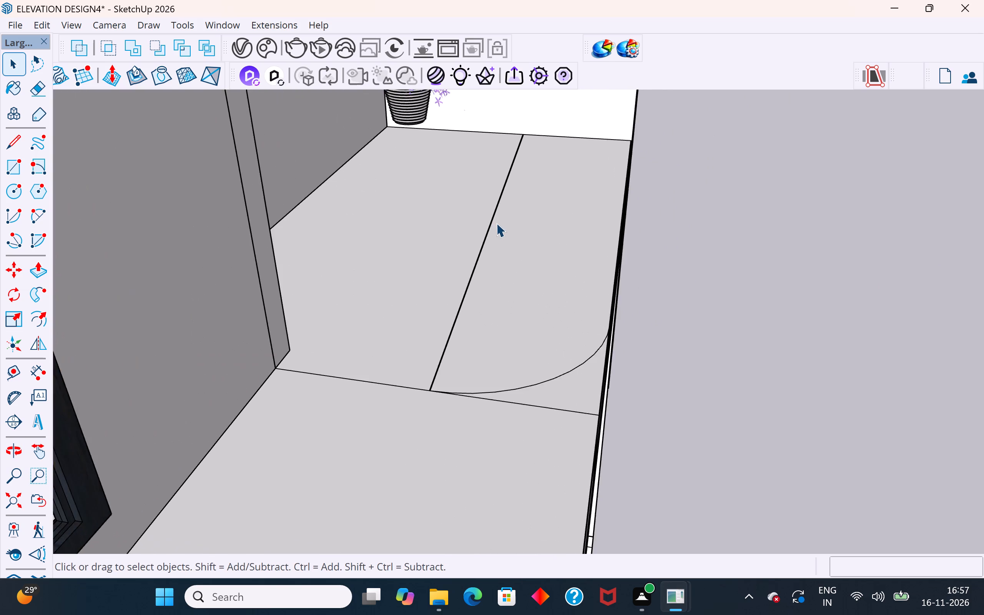
scroll(496, 223, "up", 2)
middle_click_drag(499, 218, 325, 350)
scroll(366, 432, "down", 9)
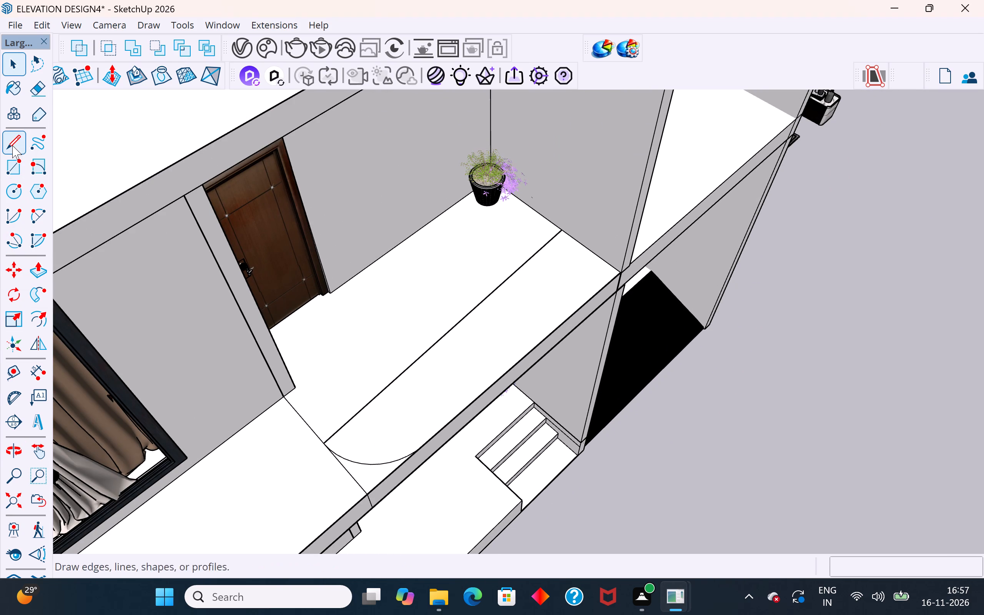
Draw a second line of about 10' 6" along the red axis from the arc's rear endpoint to the side wall's base edge.
left_click(12, 145)
left_click(326, 443)
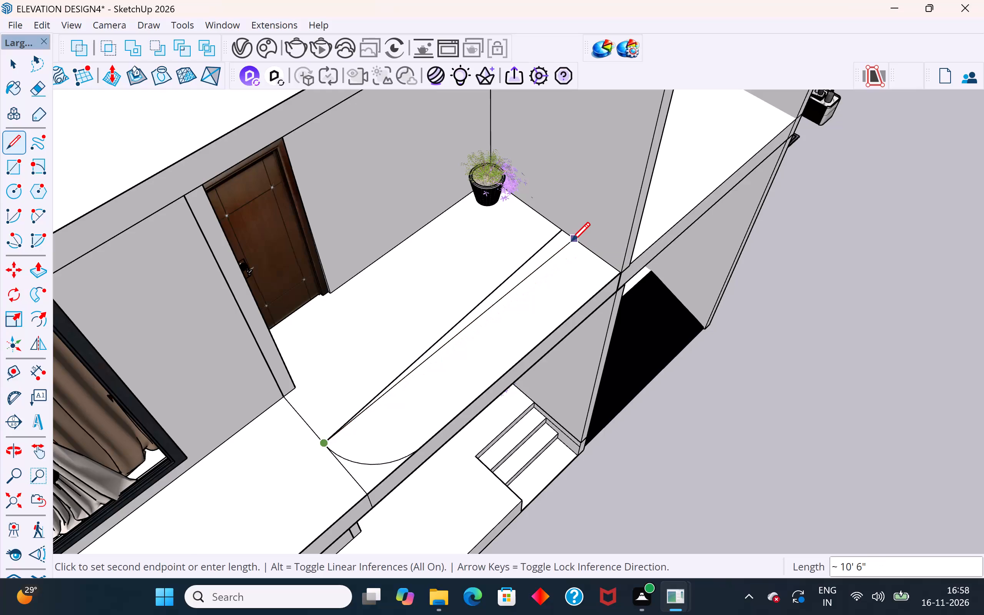
scroll(571, 243, "up", 5)
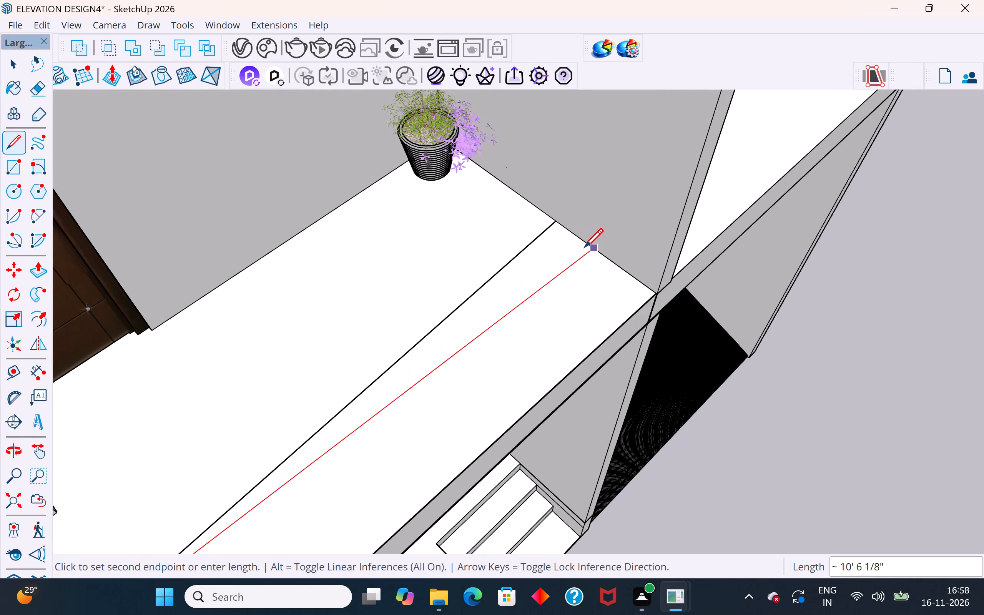
left_click(579, 242)
left_click(10, 53)
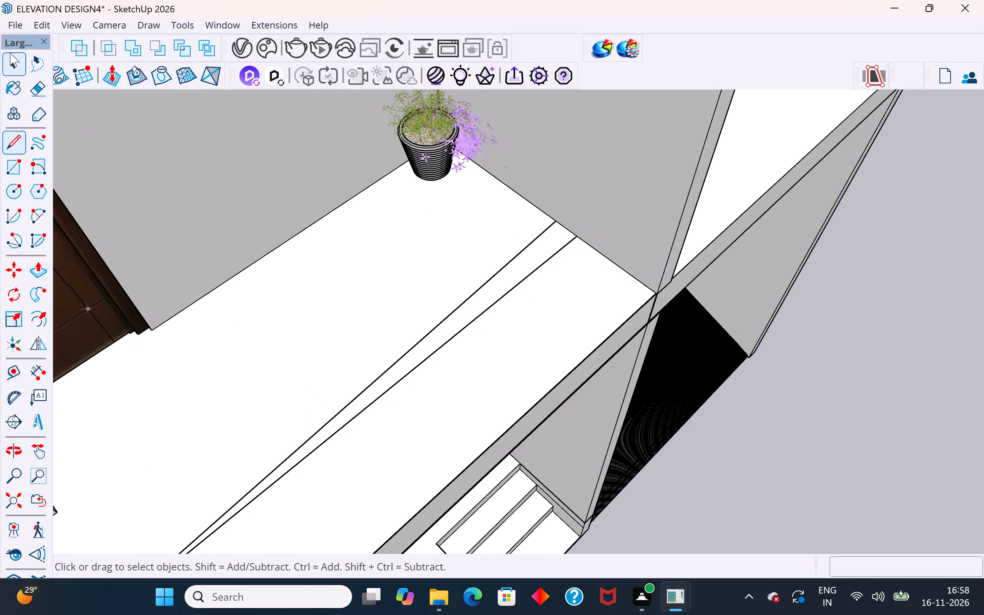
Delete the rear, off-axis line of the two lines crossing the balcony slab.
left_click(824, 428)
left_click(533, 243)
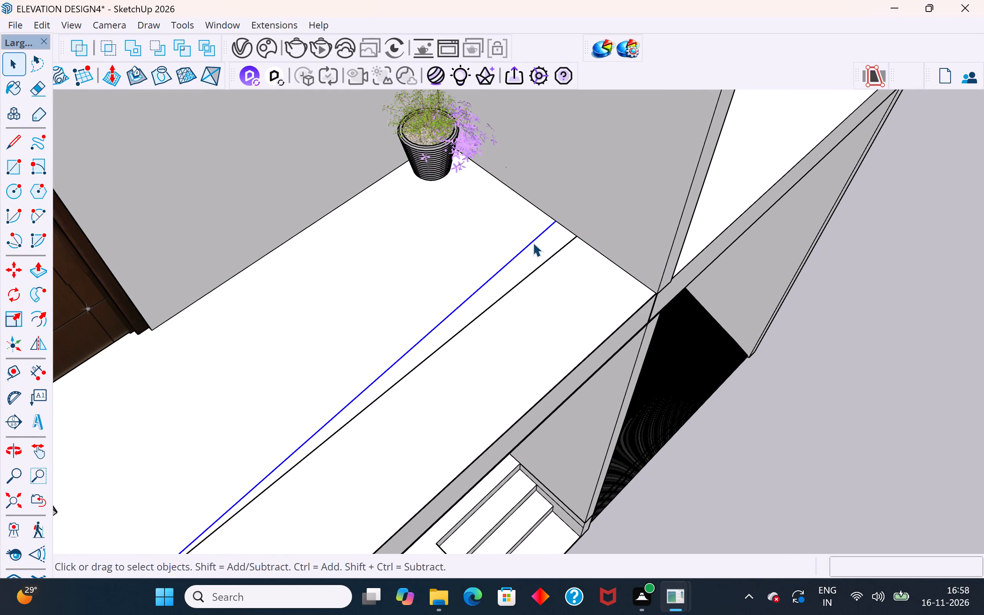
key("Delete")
Check whether the remaining red-axis line splits the slab's top face.
left_click(557, 299)
scroll(557, 299, "down", 10)
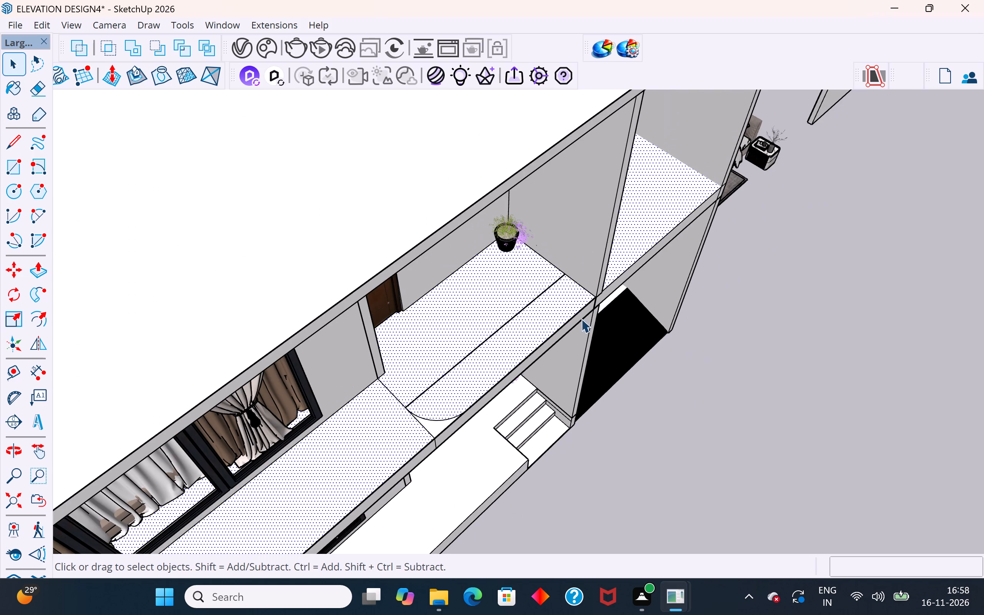
left_click(731, 421)
left_click(549, 316)
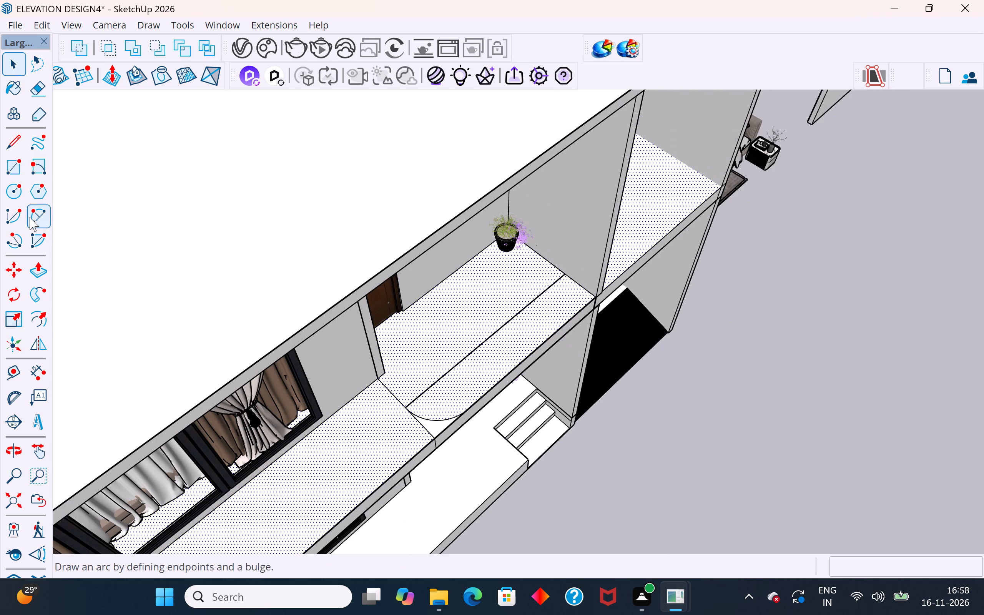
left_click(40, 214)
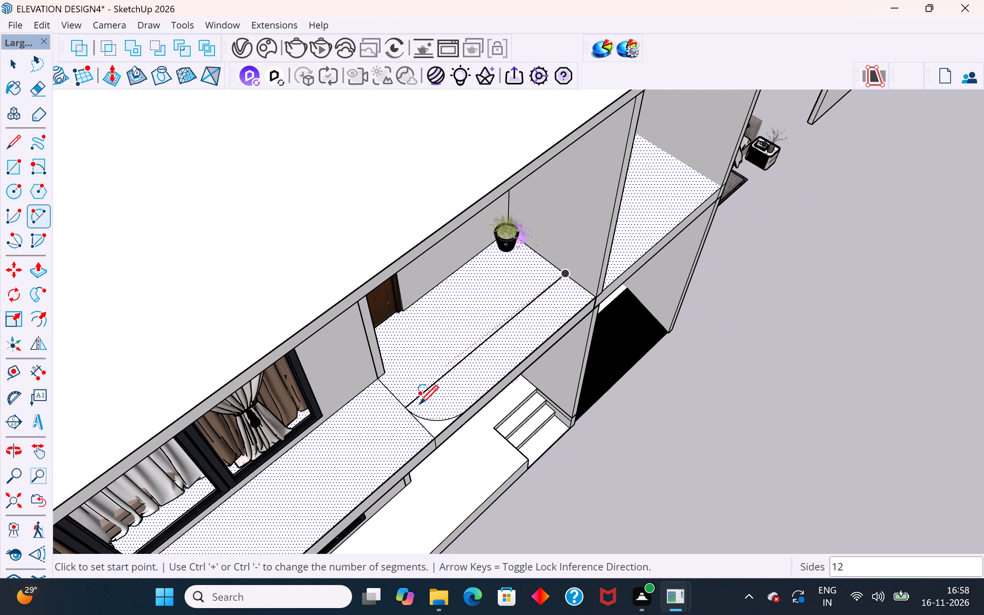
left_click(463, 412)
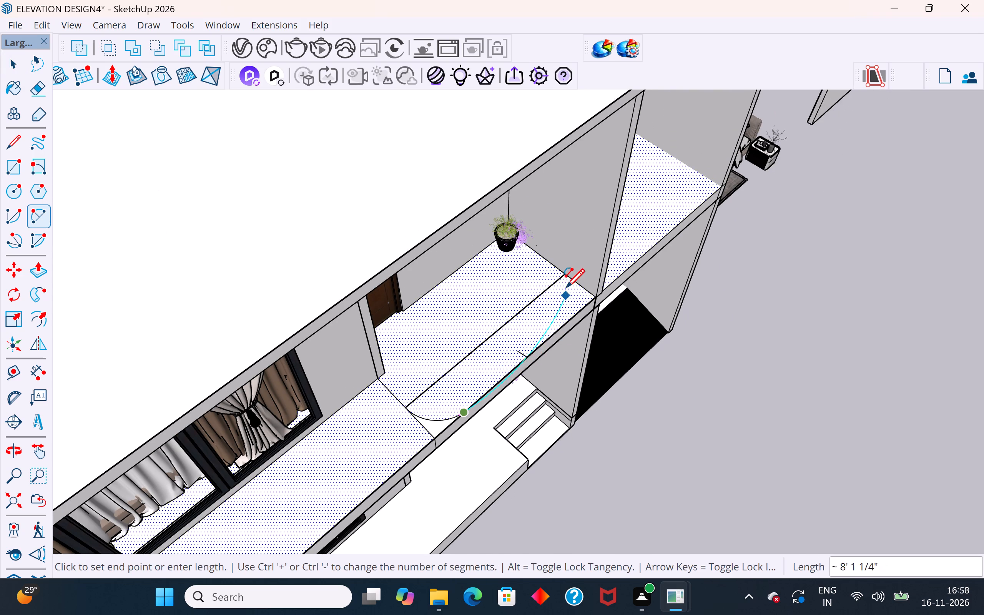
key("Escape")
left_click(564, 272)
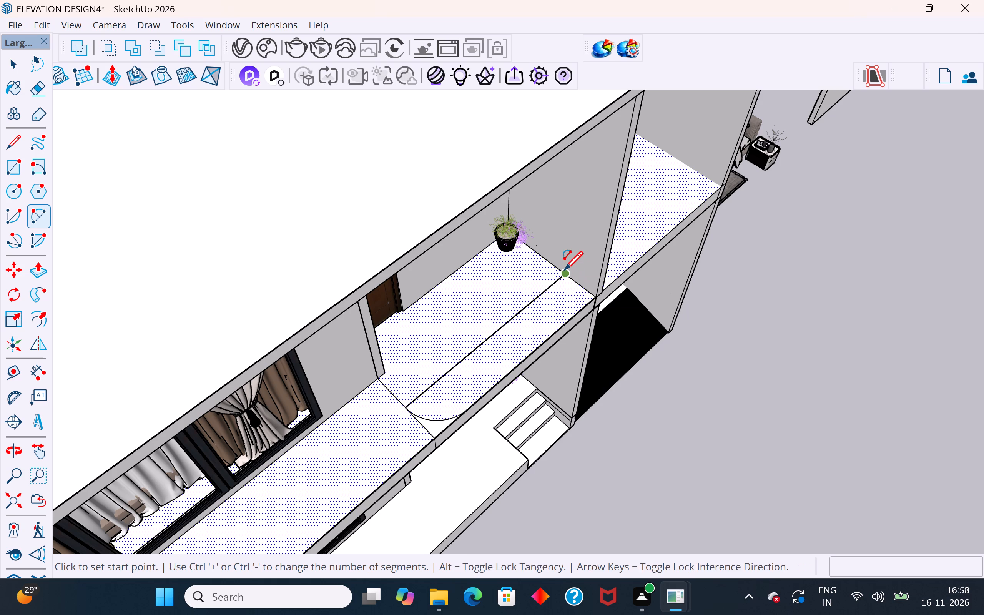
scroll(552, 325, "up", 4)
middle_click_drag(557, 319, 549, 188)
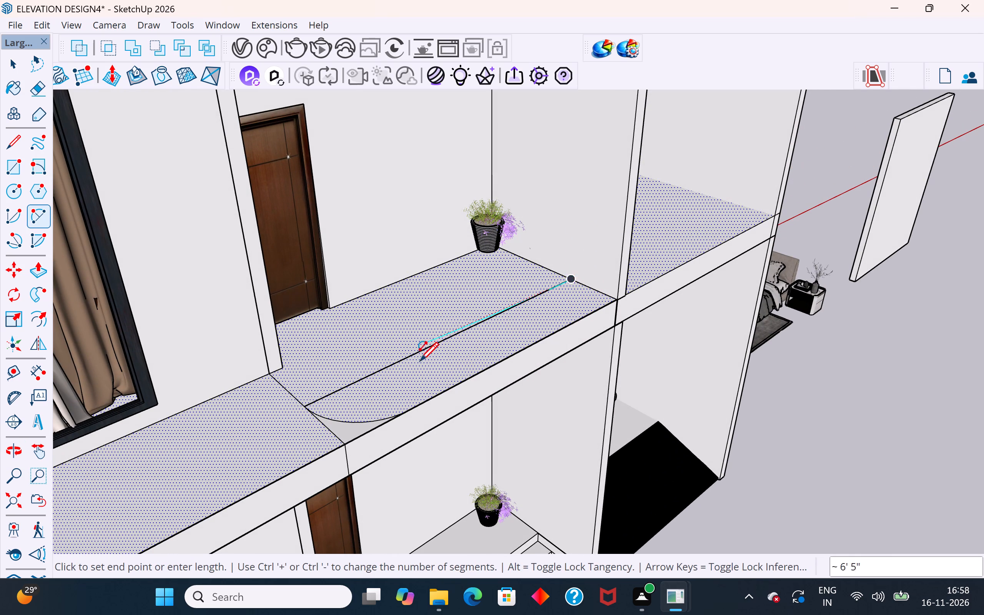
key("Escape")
Examine the slab's top face around the dividing line, the side wall and the front edge, checking whether it is split.
scroll(528, 321, "up", 3)
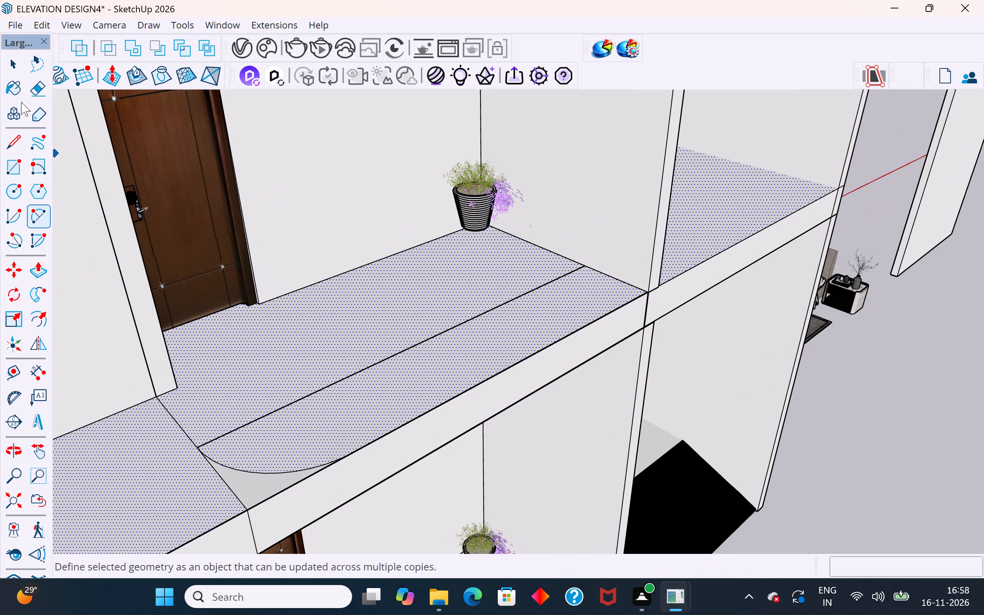
left_click(24, 72)
left_click(881, 433)
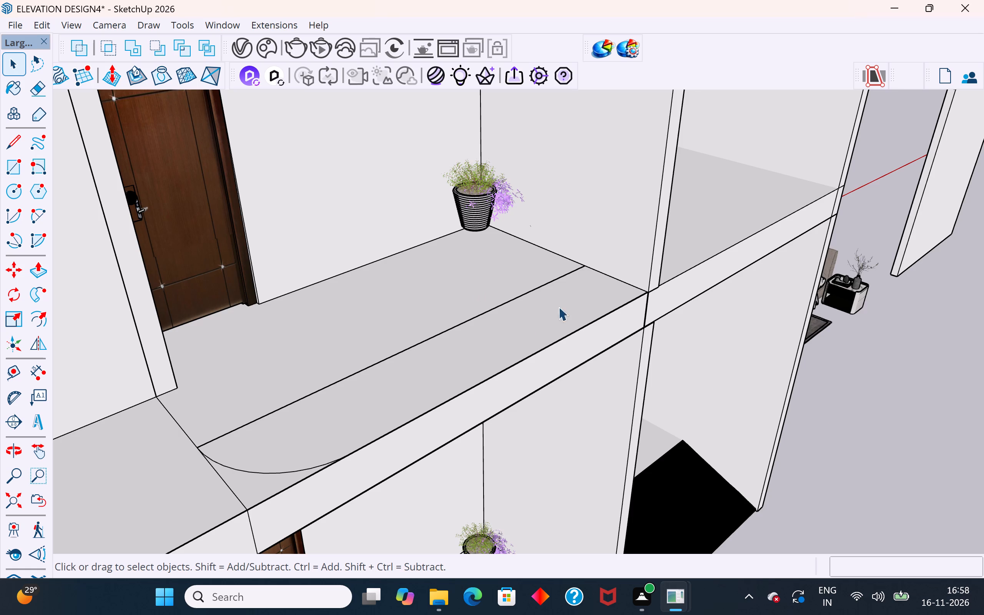
scroll(590, 316, "up", 2)
left_click(591, 286)
middle_click_drag(605, 338, 492, 445)
scroll(553, 316, "down", 4)
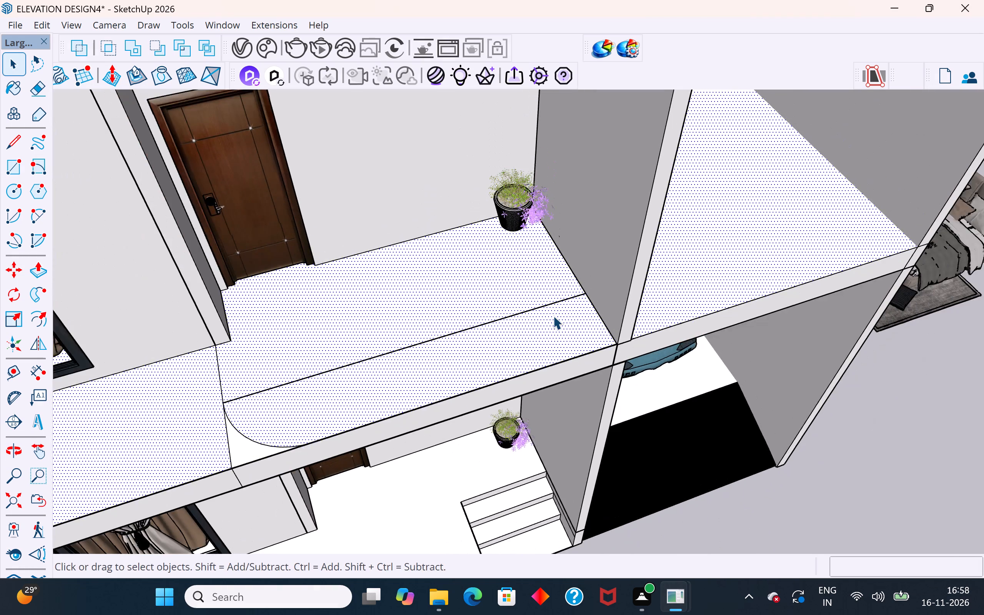
middle_click_drag(557, 328, 558, 397)
scroll(564, 346, "up", 2)
scroll(610, 269, "down", 4)
middle_click_drag(603, 296, 548, 283)
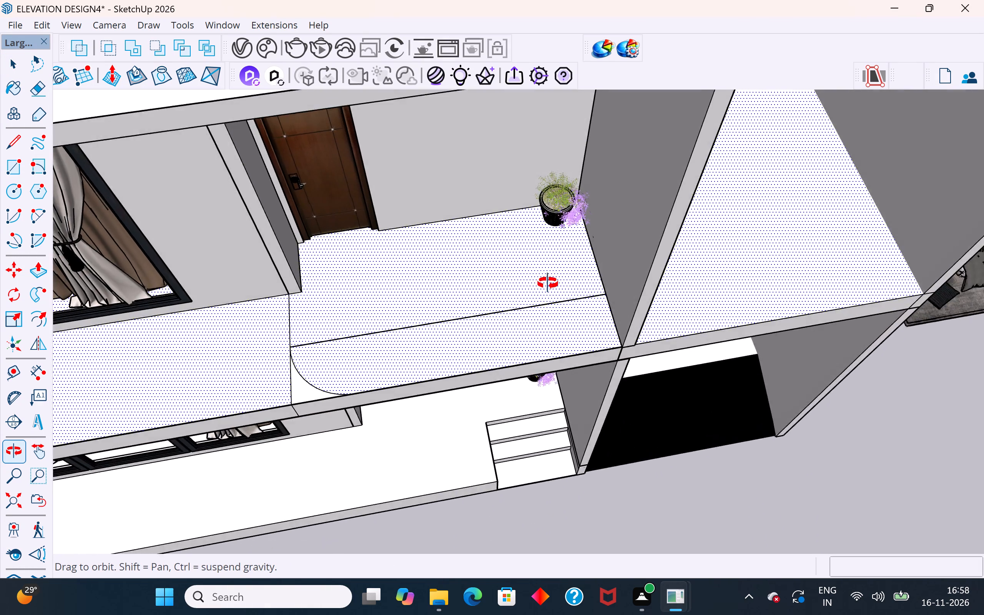
middle_click_drag(548, 283, 560, 256)
scroll(534, 357, "up", 2)
middle_click_drag(545, 344, 582, 274)
scroll(586, 289, "up", 3)
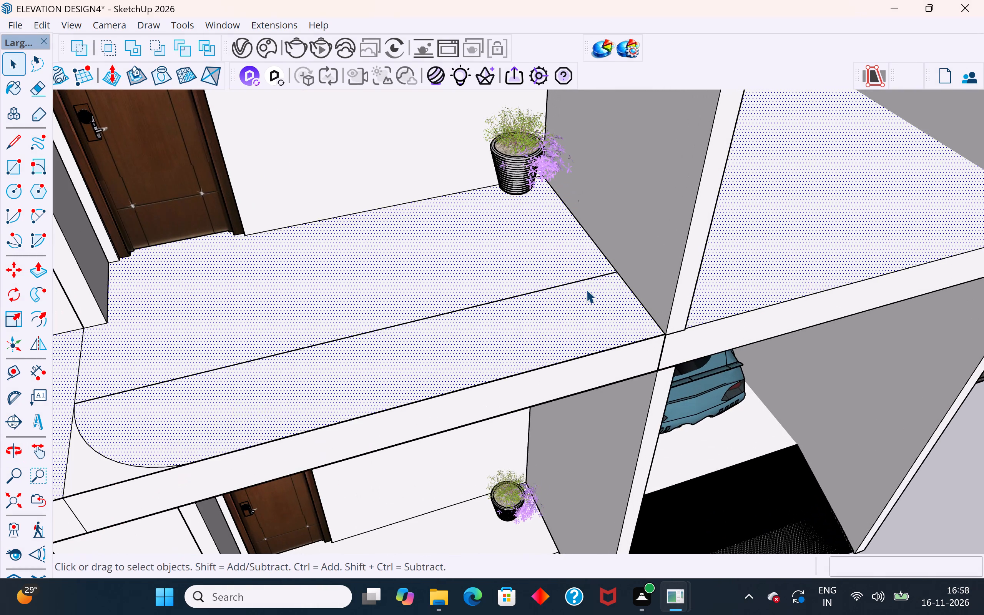
middle_click_drag(594, 314, 618, 251)
scroll(597, 331, "up", 2)
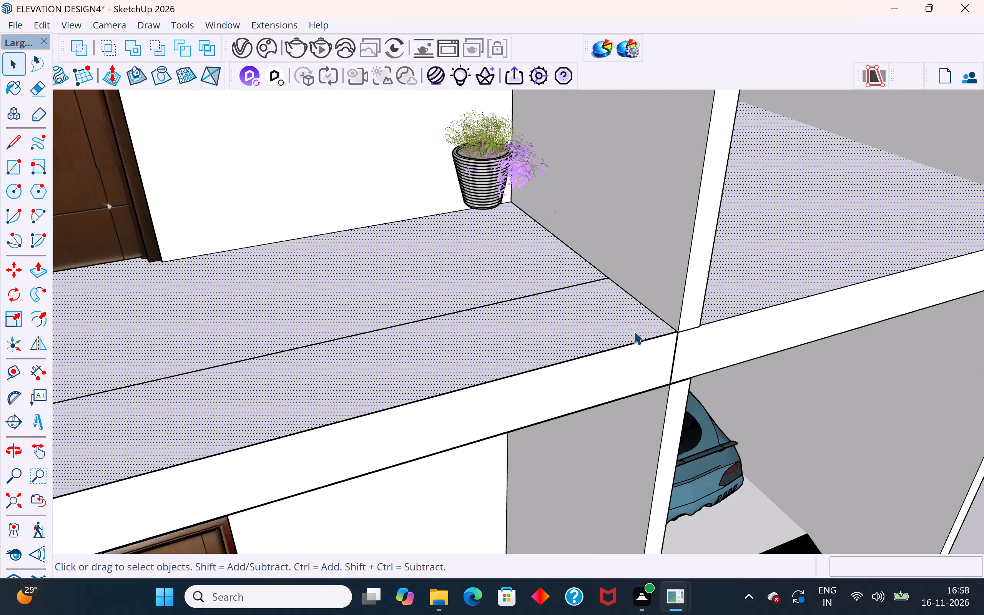
scroll(635, 331, "down", 12)
middle_click_drag(635, 331, 647, 370)
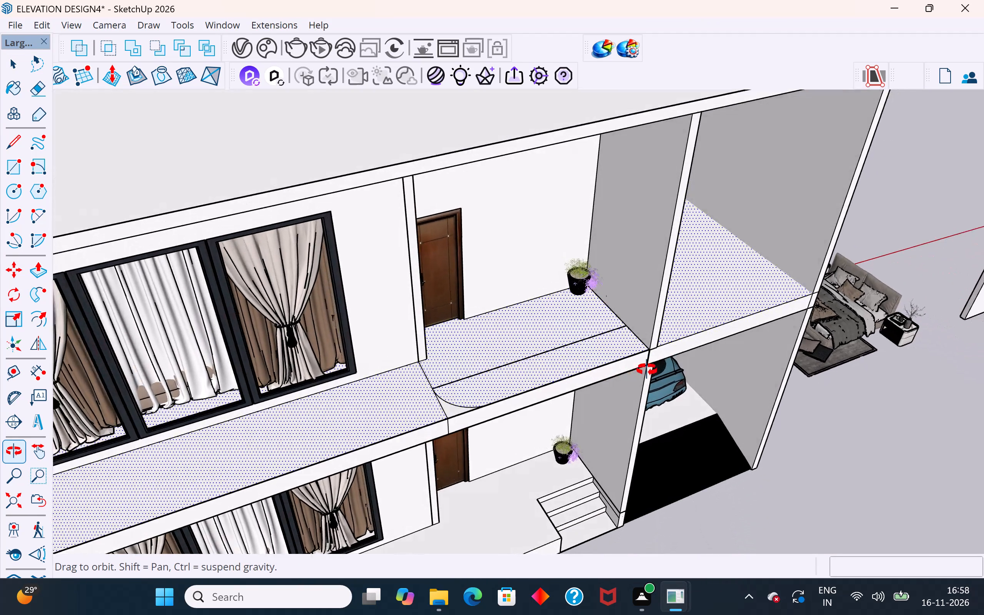
middle_click_drag(647, 370, 647, 369)
scroll(617, 342, "up", 3)
scroll(617, 402, "up", 1)
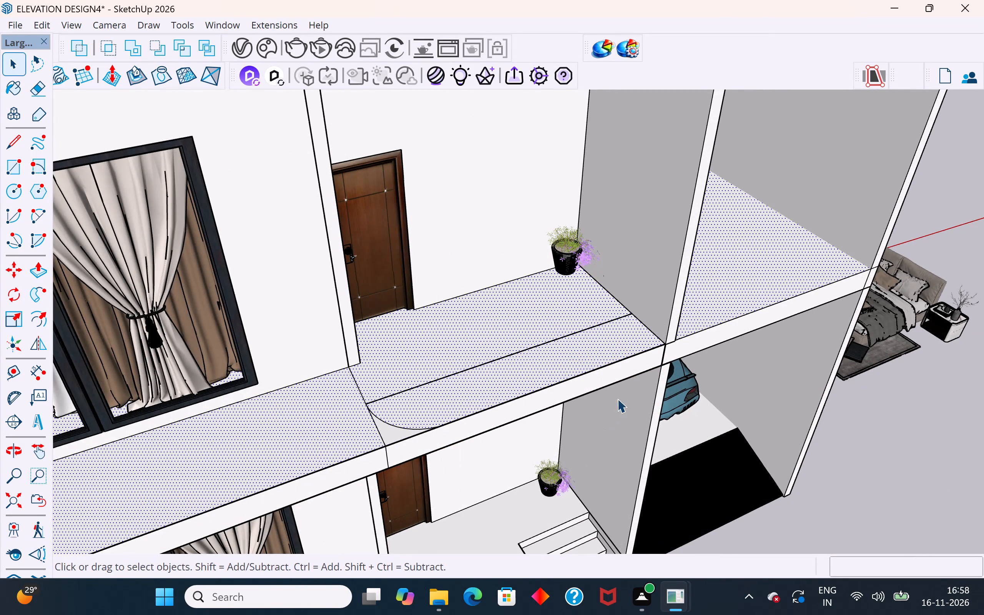
scroll(617, 399, "up", 1)
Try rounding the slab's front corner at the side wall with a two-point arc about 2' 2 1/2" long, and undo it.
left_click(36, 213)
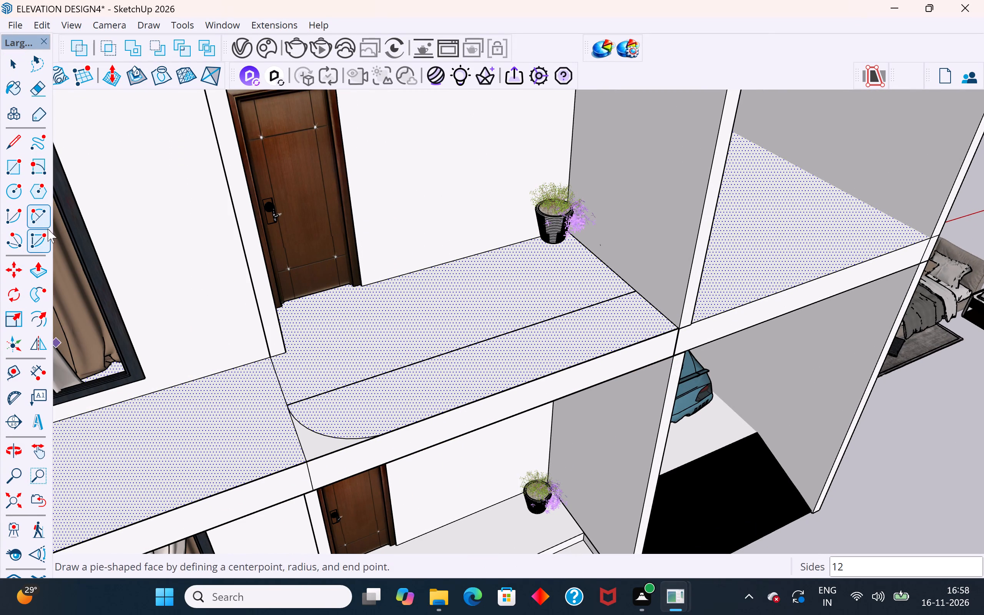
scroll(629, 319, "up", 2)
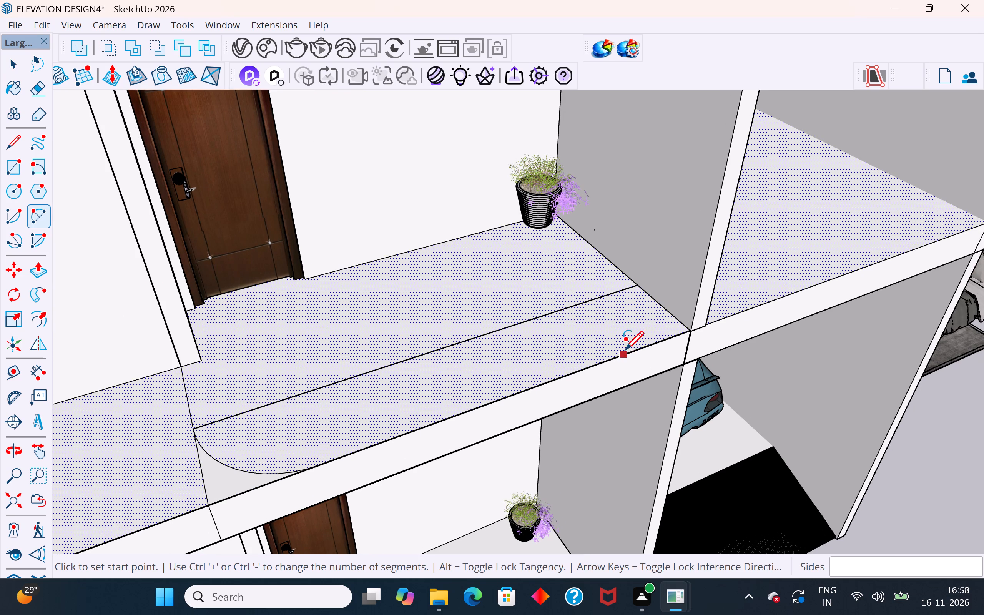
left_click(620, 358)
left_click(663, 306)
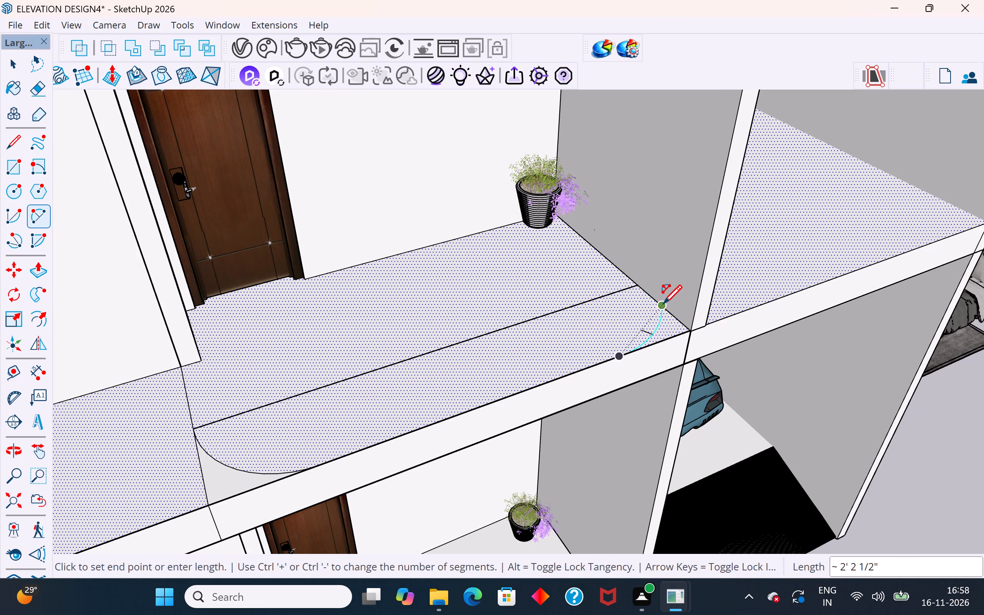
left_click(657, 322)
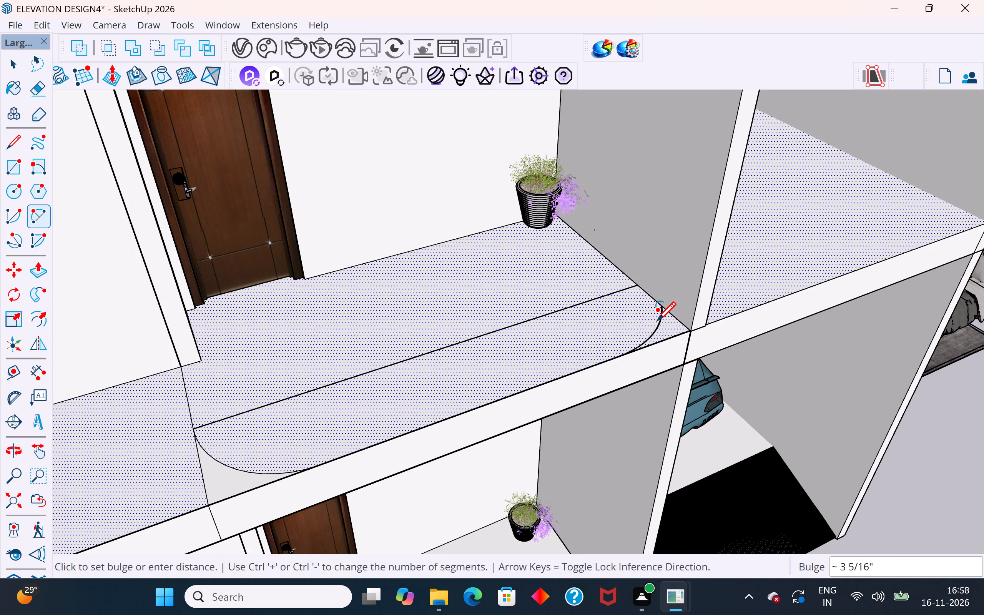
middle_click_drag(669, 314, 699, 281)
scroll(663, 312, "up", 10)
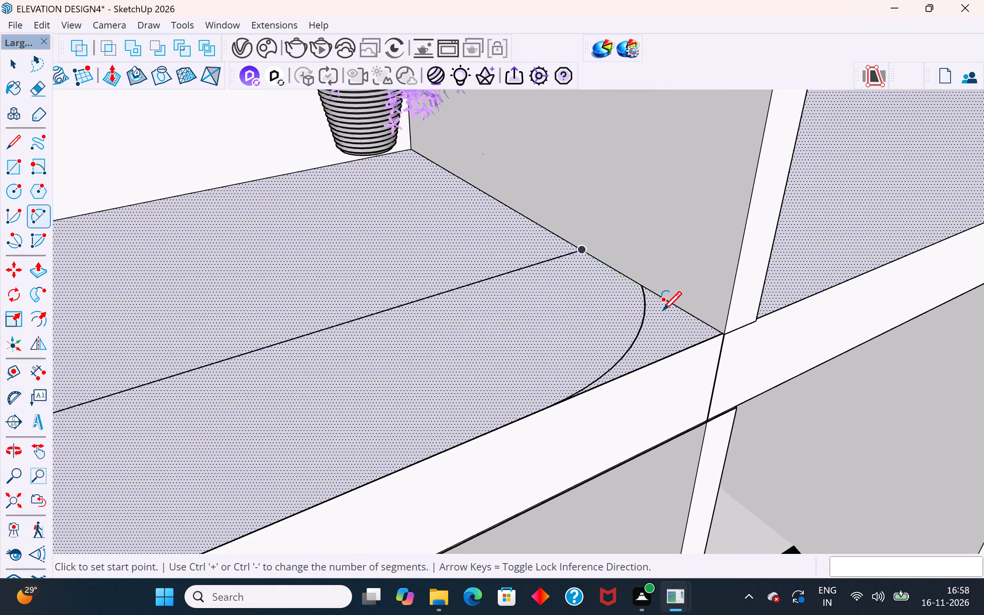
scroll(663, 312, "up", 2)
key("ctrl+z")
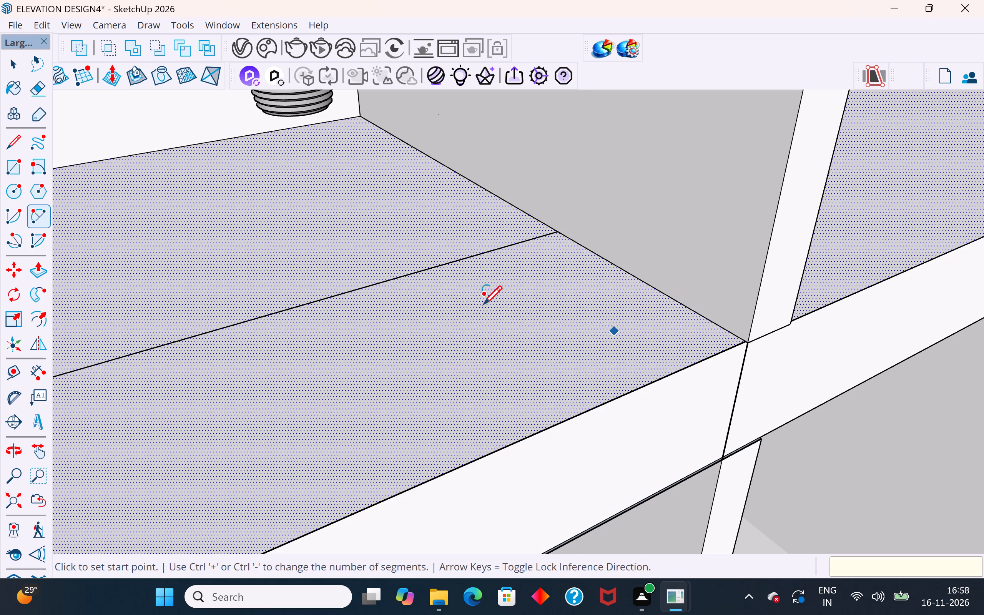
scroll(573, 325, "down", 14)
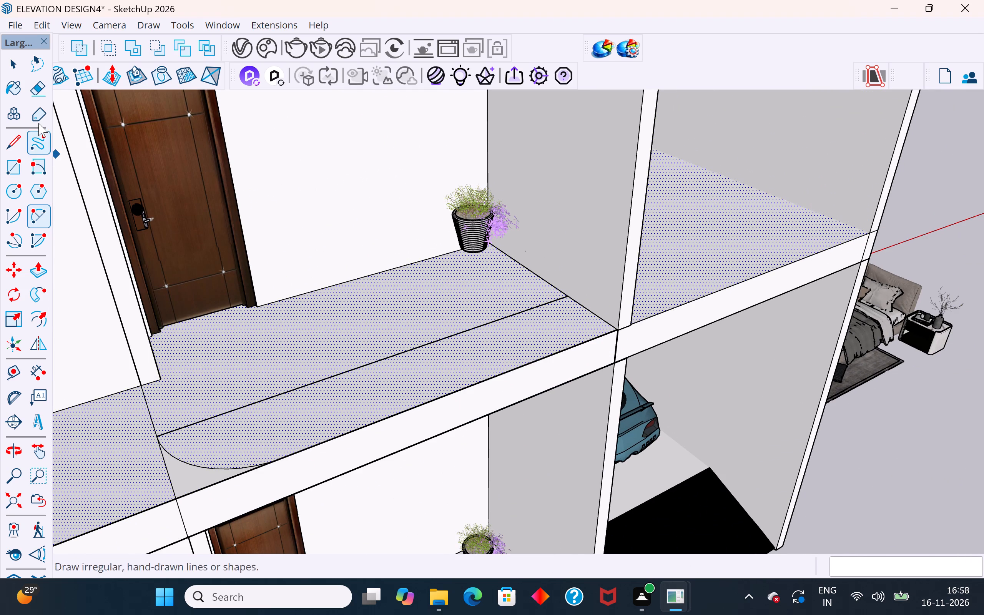
Check whether the dividing line separates the balcony slab's front strip from the rest of its top face.
left_click(18, 72)
left_click(843, 445)
double_click(545, 329)
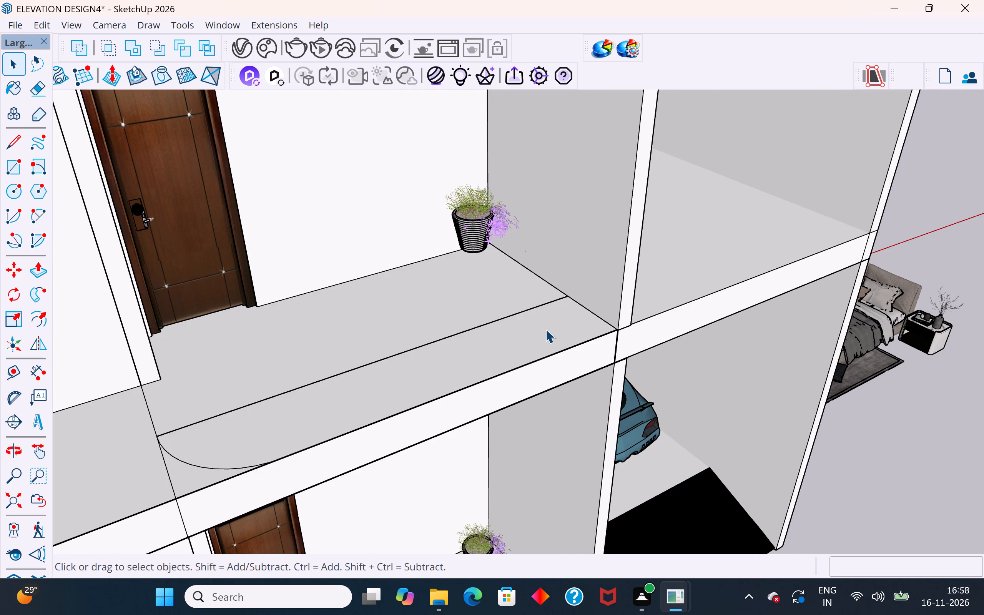
left_click(555, 331)
scroll(555, 331, "down", 5)
middle_click_drag(555, 331, 552, 382)
scroll(552, 361, "down", 1)
scroll(552, 382, "up", 4)
scroll(597, 245, "down", 3)
middle_click_drag(579, 288, 544, 340)
scroll(518, 396, "up", 3)
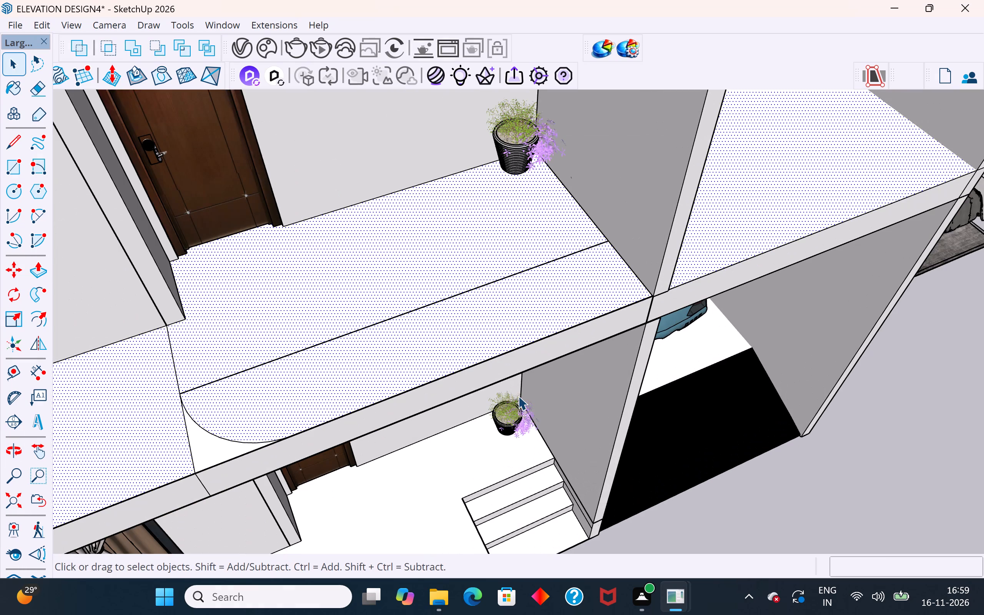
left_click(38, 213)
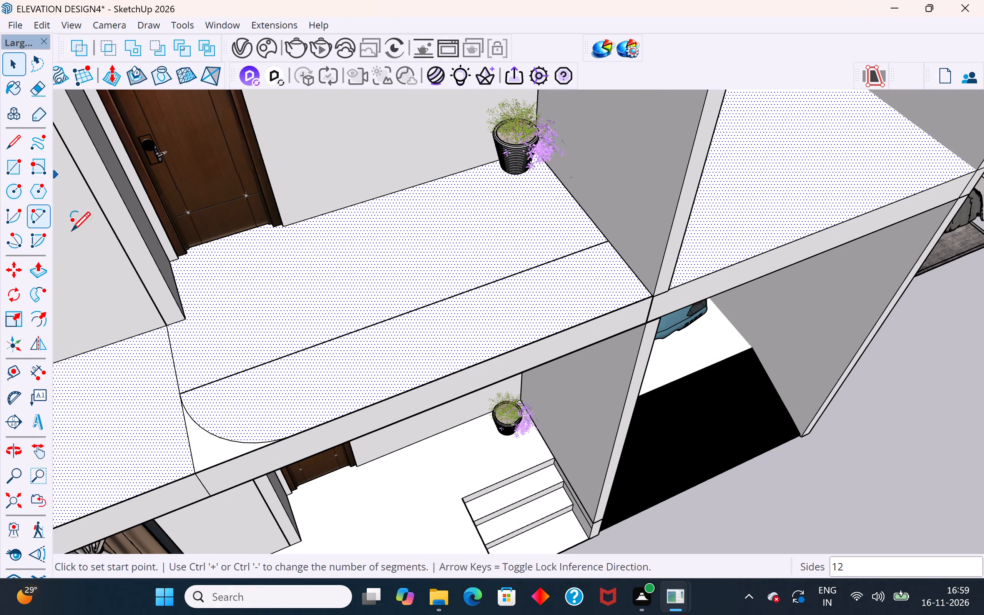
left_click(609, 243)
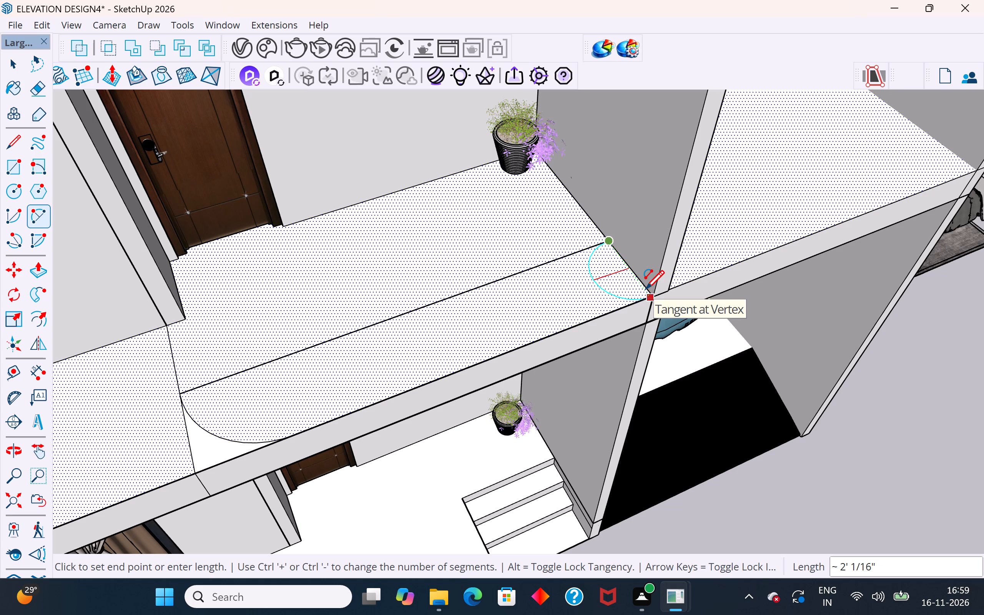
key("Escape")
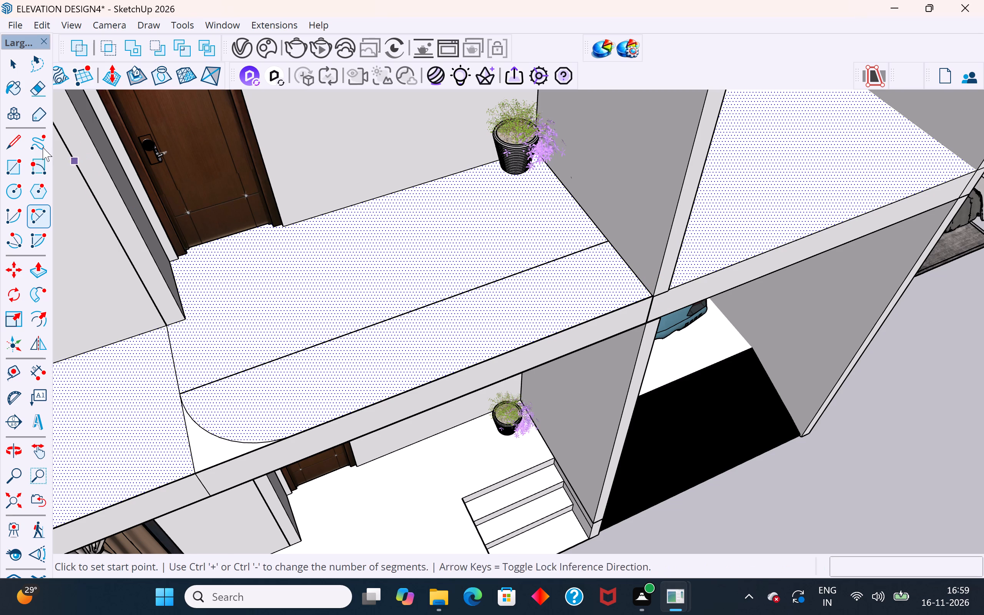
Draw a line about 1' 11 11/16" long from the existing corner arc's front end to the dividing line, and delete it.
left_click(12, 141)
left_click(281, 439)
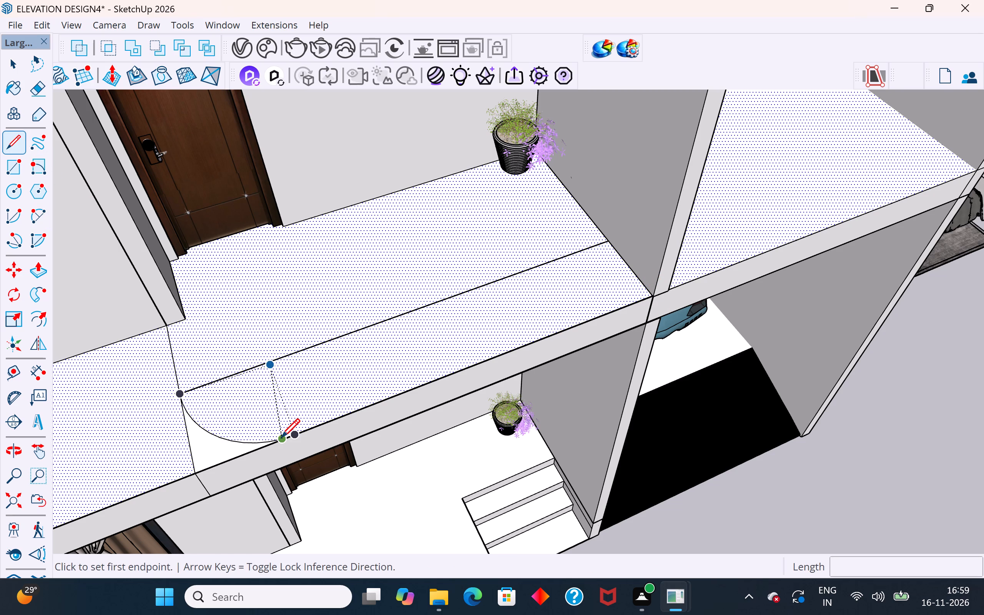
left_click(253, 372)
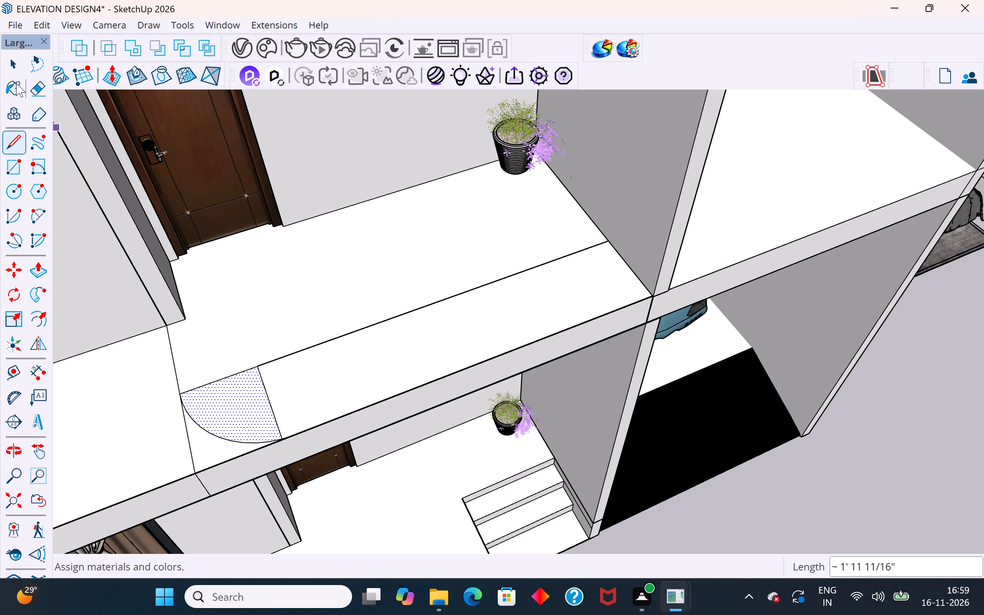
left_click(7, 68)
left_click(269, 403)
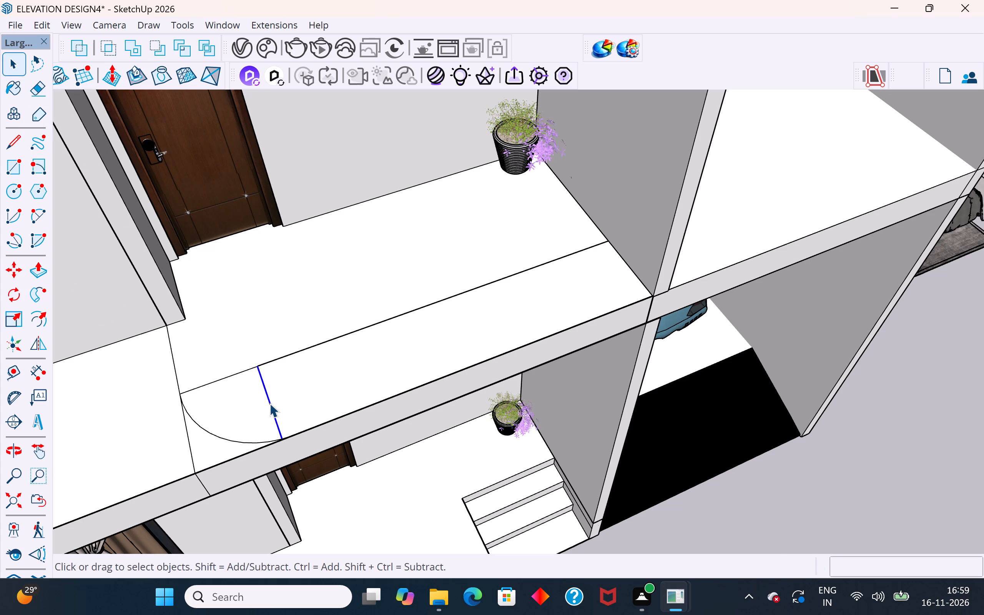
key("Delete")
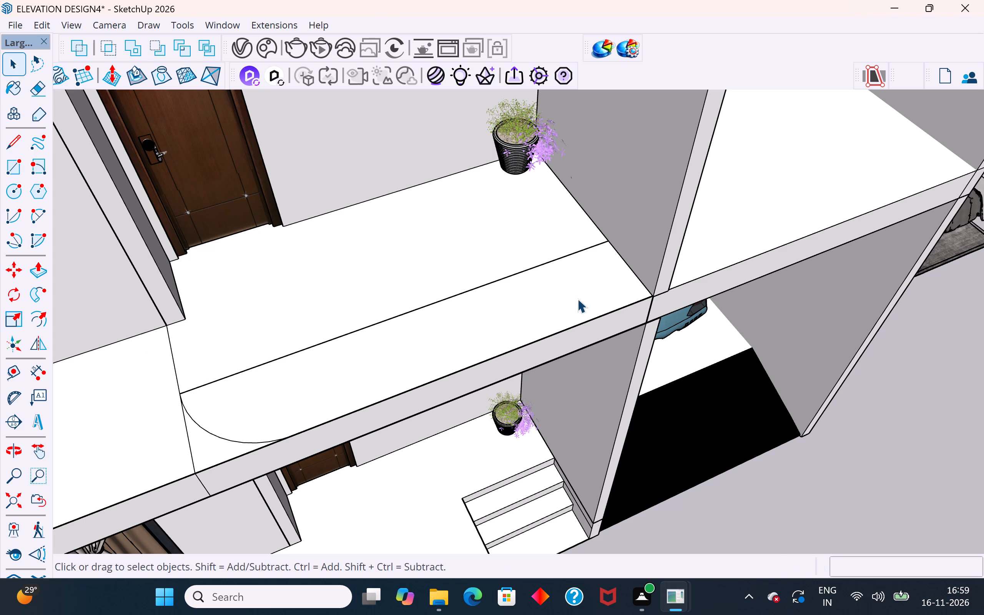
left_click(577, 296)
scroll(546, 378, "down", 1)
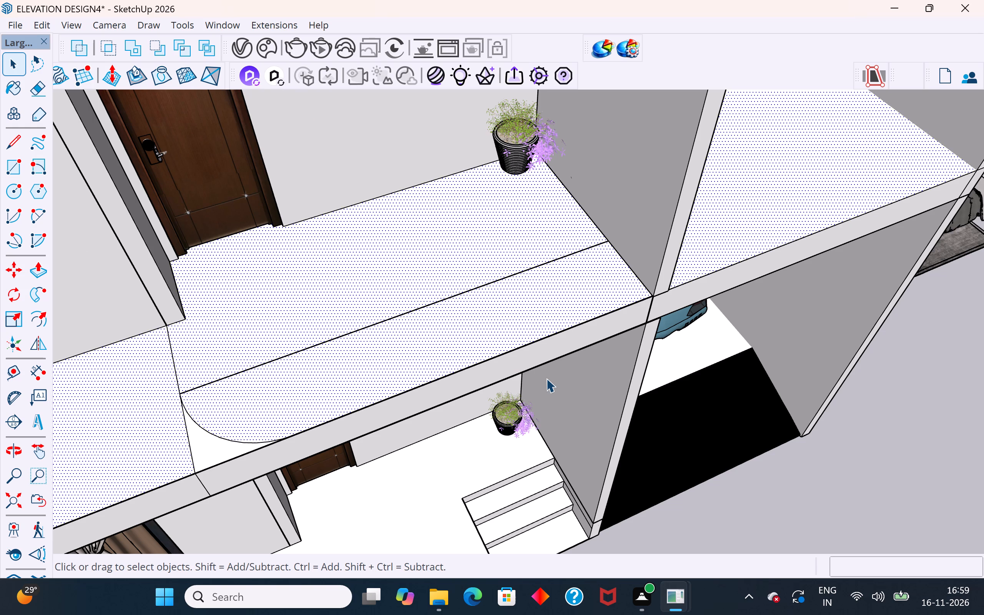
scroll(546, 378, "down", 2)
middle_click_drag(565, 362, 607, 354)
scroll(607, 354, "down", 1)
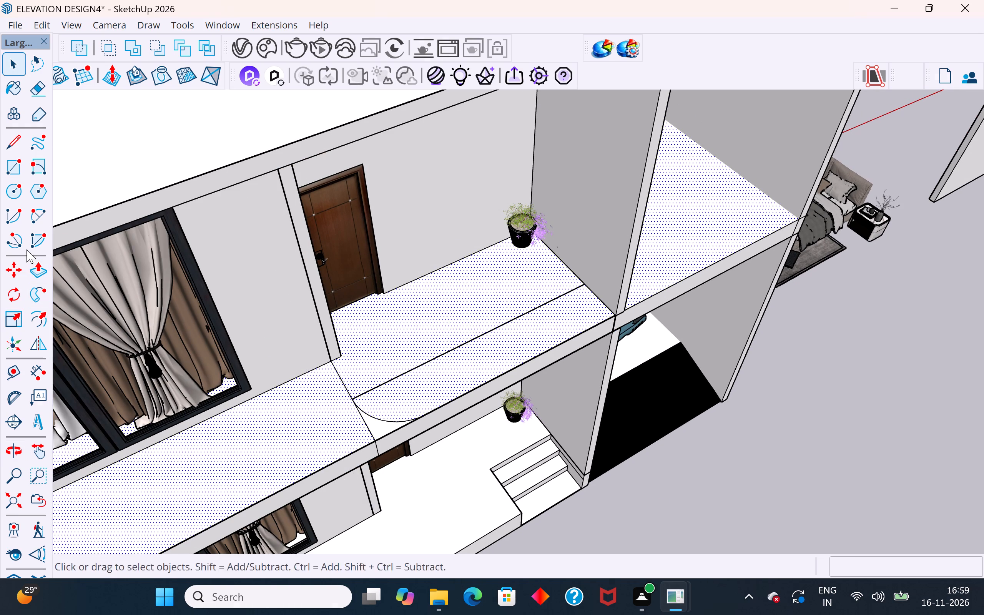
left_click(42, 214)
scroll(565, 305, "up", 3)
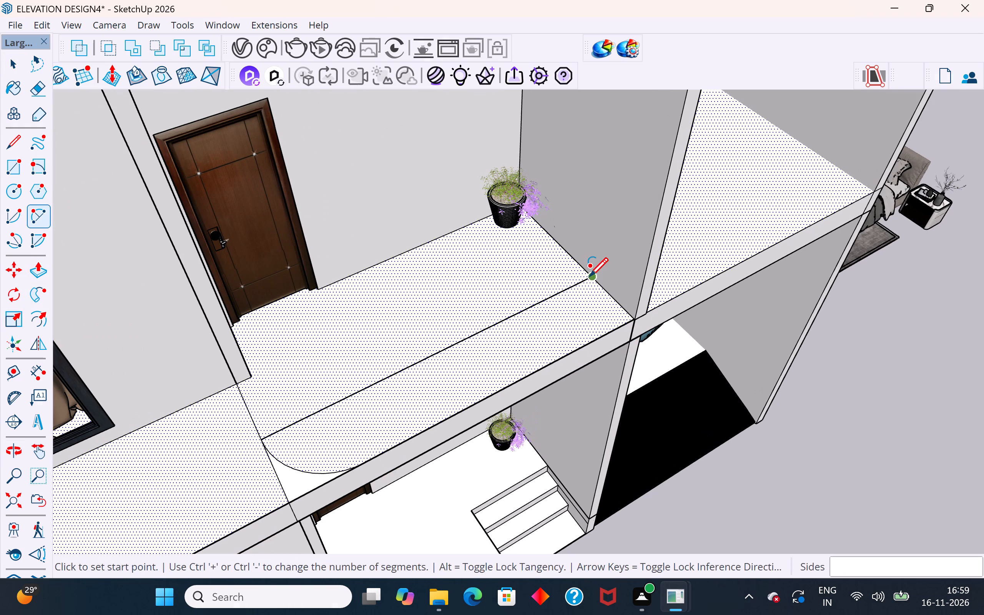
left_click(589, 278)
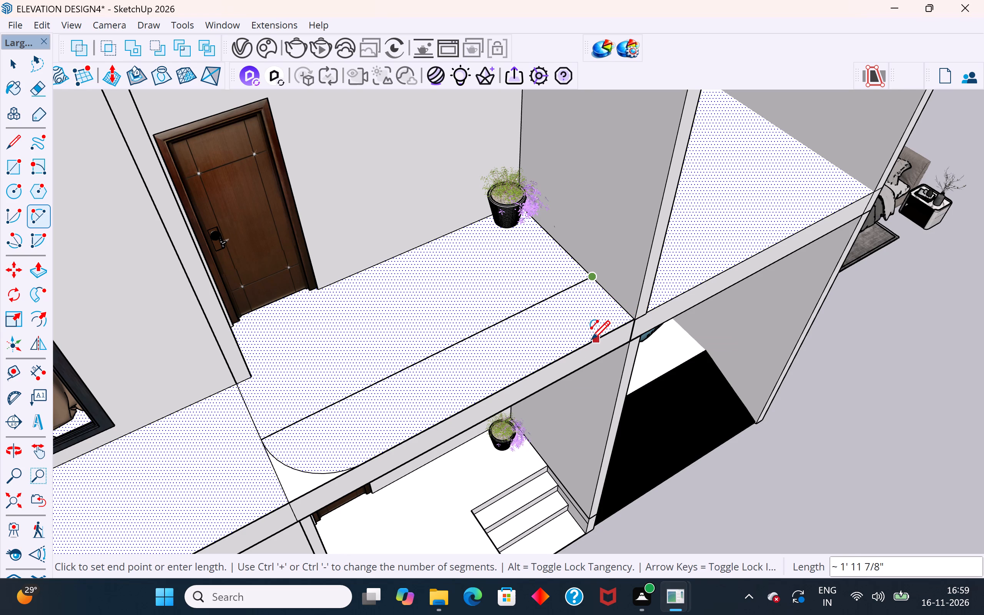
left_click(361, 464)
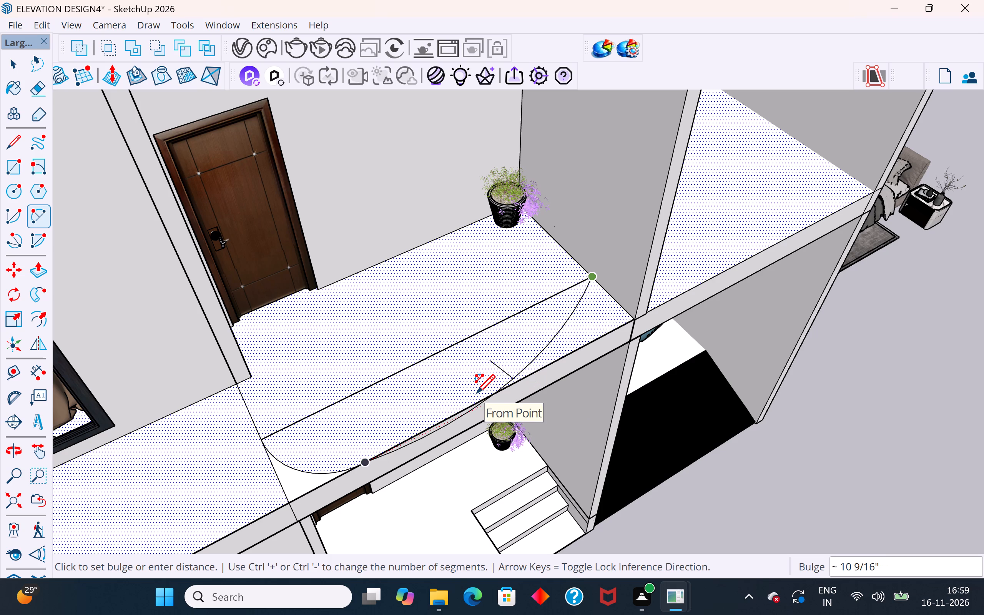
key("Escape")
Draw a green-axis helper line from the dividing line to the slab's front edge, a short distance from the side wall.
left_click(6, 146)
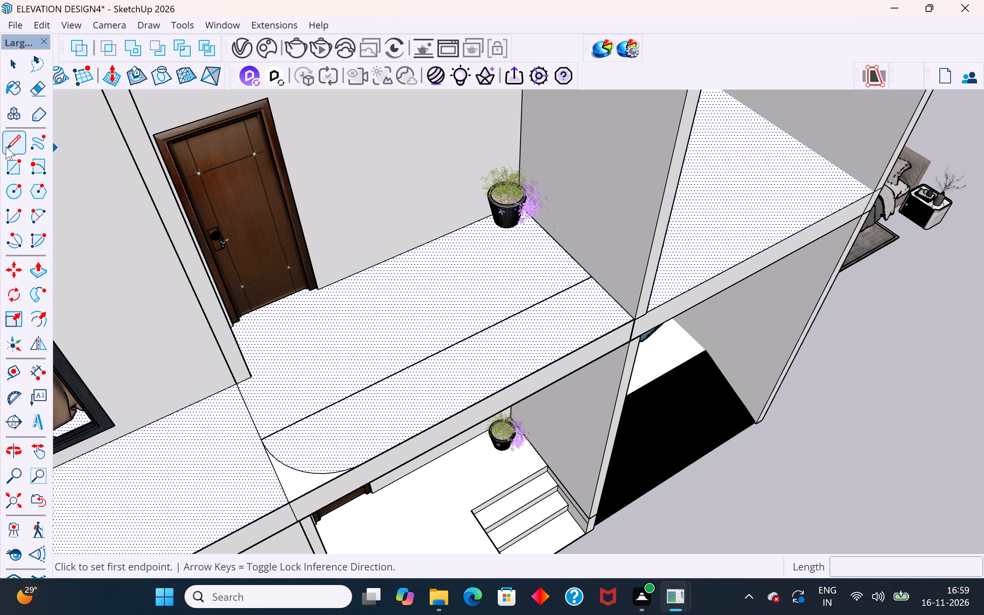
left_click(547, 298)
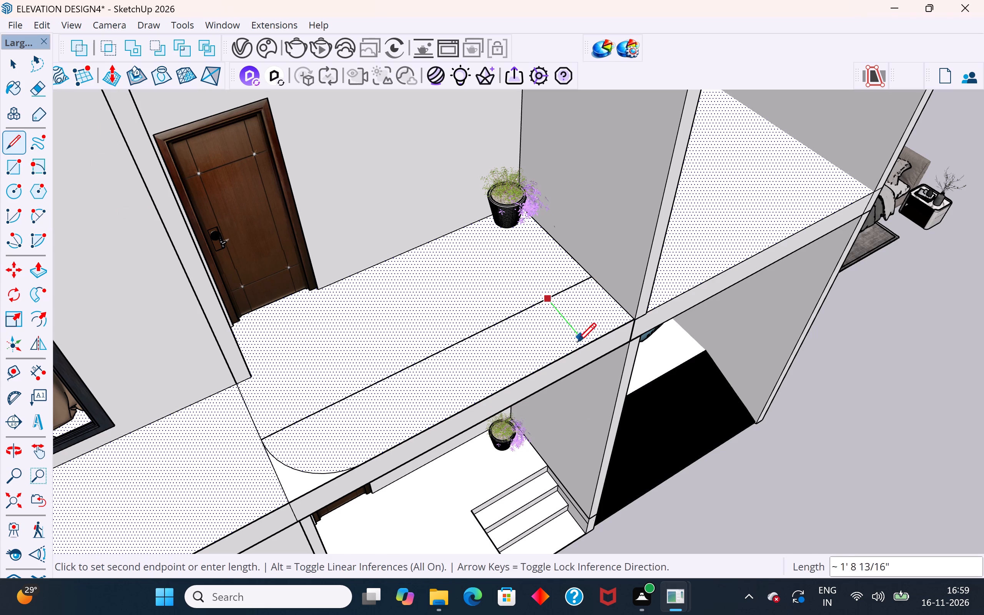
left_click(586, 346)
key("Escape")
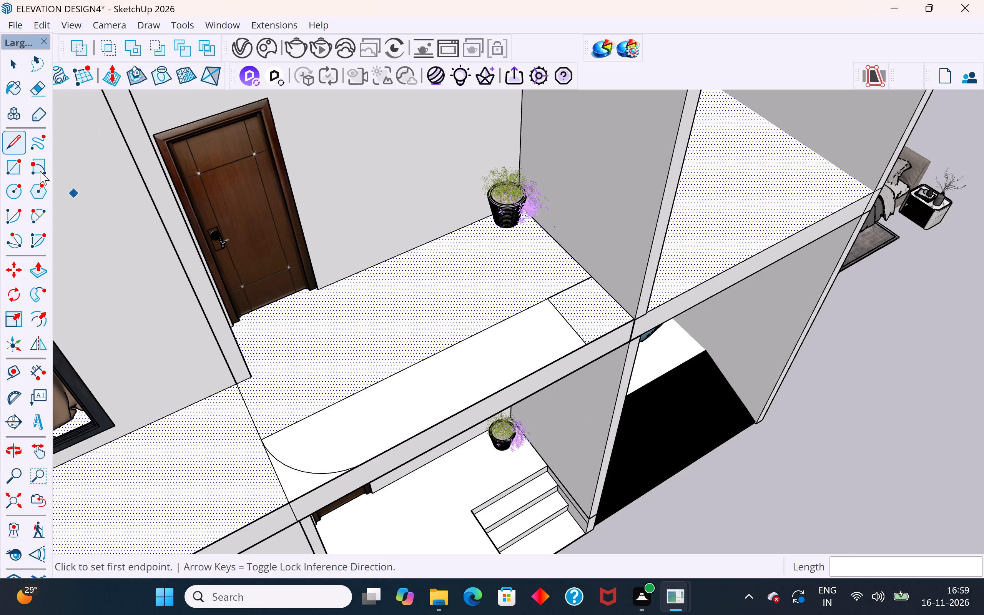
Round the slab's corner at the side wall with a two-point arc about 2' 7 9/16" long, bulging about 7 7/16".
left_click(30, 218)
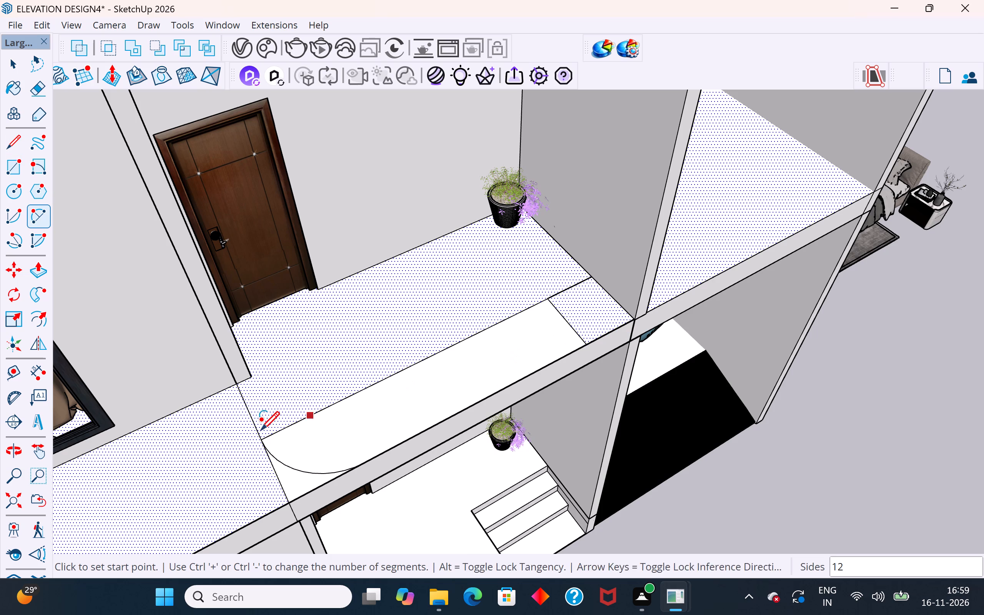
left_click(588, 344)
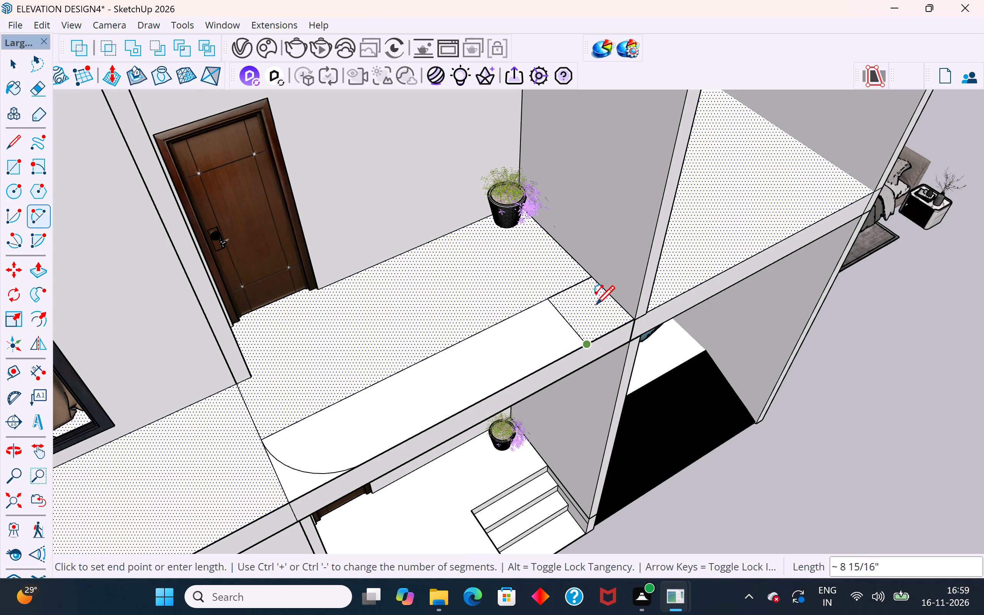
left_click(593, 279)
scroll(601, 337, "up", 3)
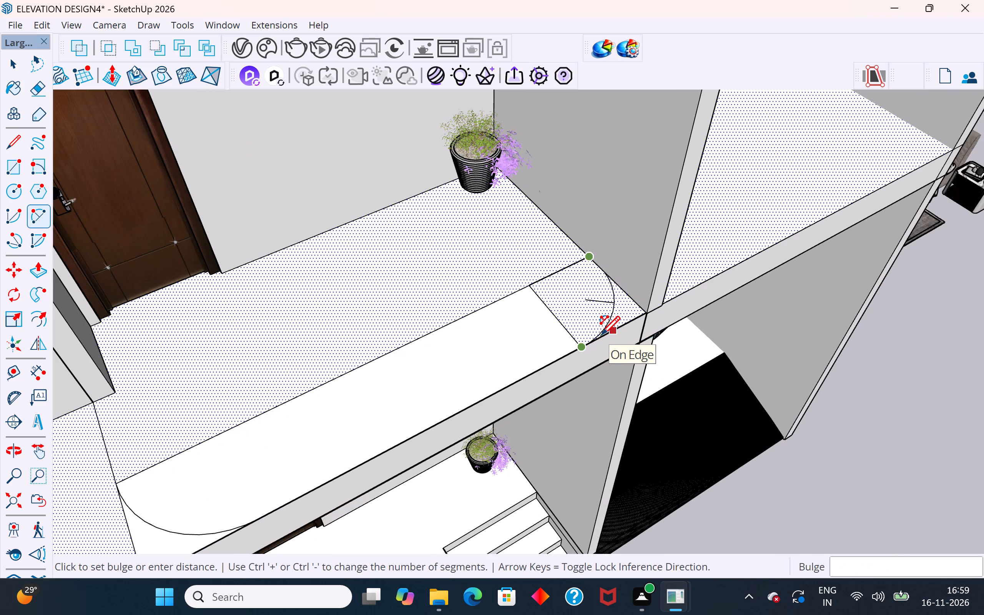
scroll(601, 337, "up", 4)
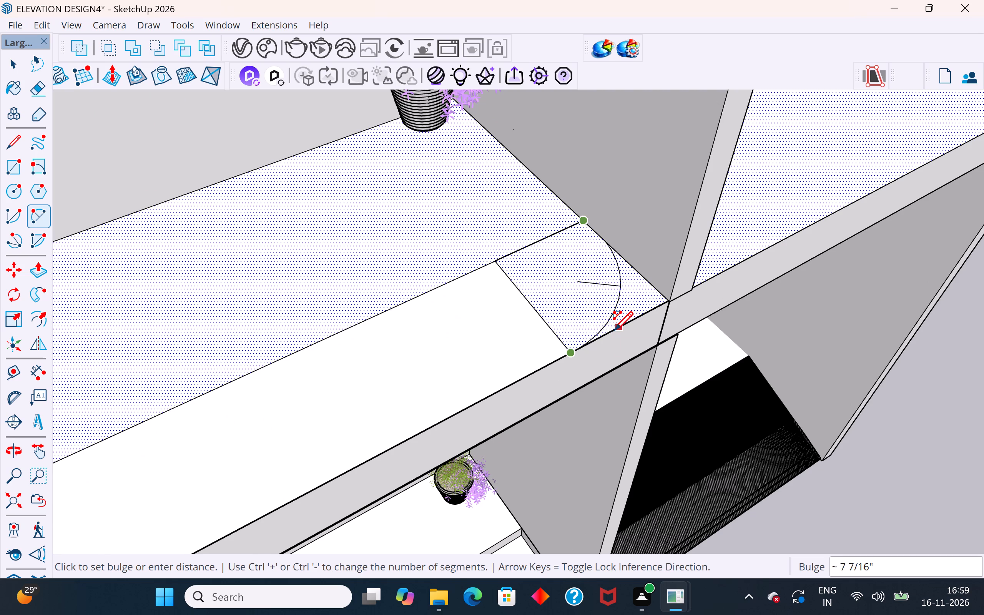
left_click(614, 332)
Erase the helper line between the dividing line and the slab's front edge.
left_click(17, 64)
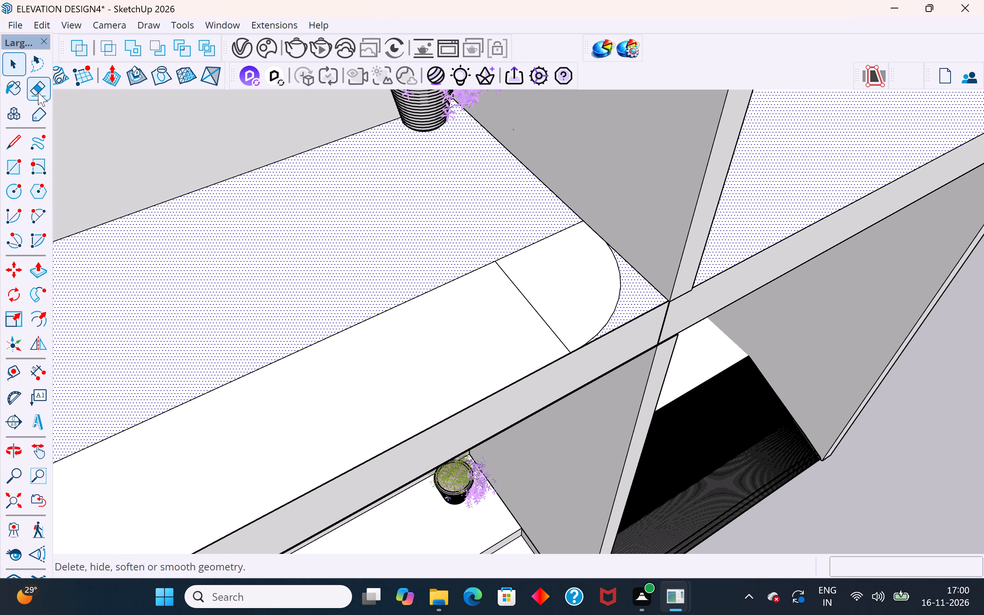
left_click(40, 92)
left_click_drag(535, 285, 462, 325)
Check whether the two corner arcs divide the slab's top face into separate faces at both front corners.
scroll(461, 326, "down", 8)
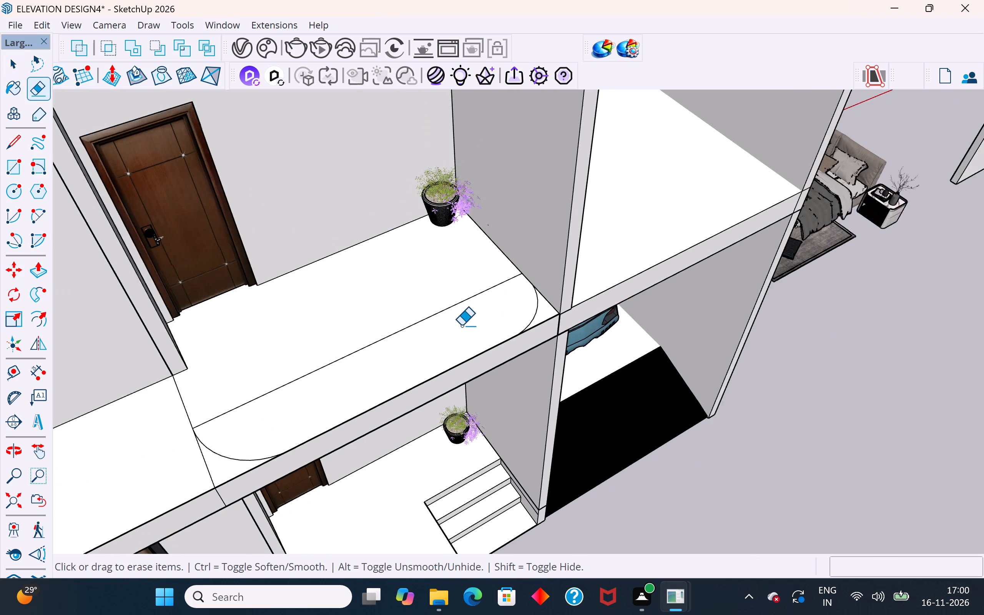
scroll(461, 326, "down", 3)
middle_click_drag(533, 421, 368, 489)
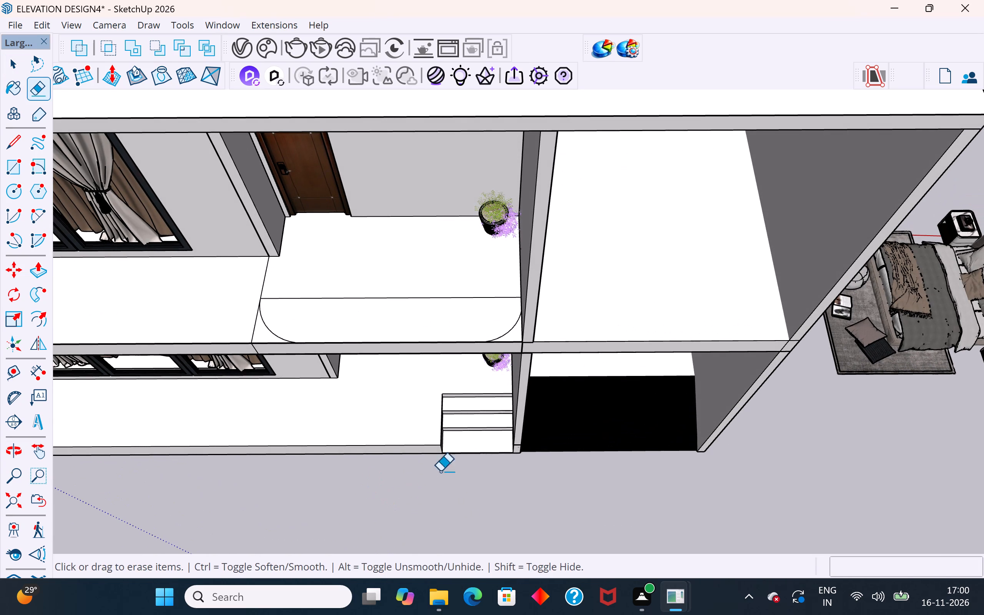
left_click(11, 68)
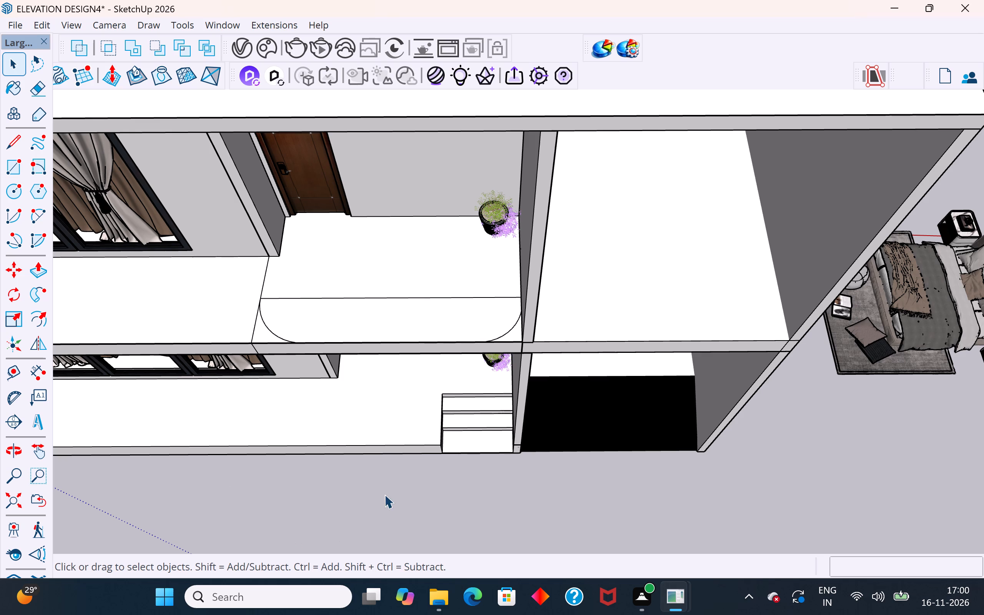
left_click(384, 494)
left_click(455, 320)
left_click(516, 332)
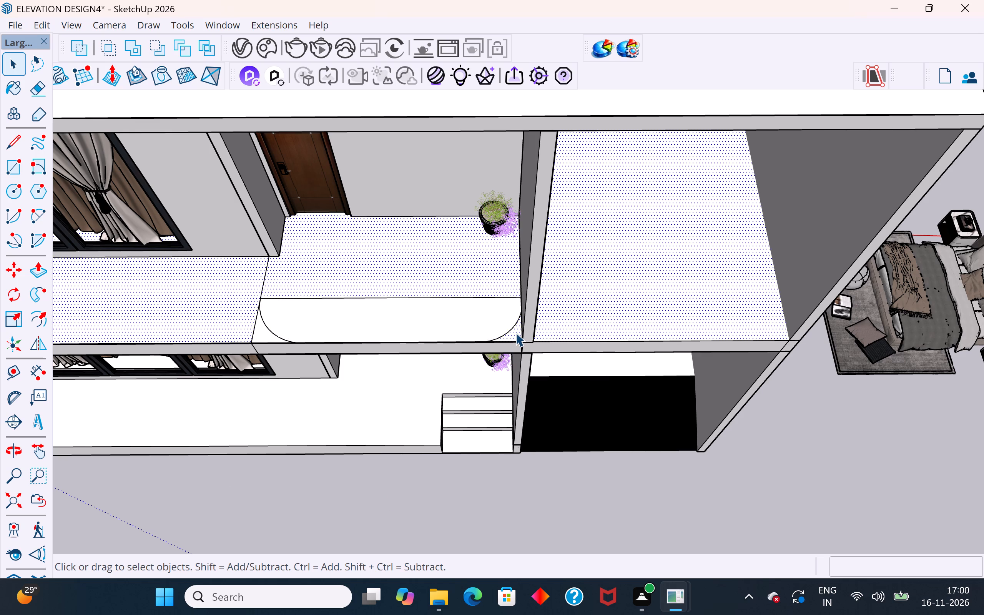
middle_click_drag(515, 332, 598, 263)
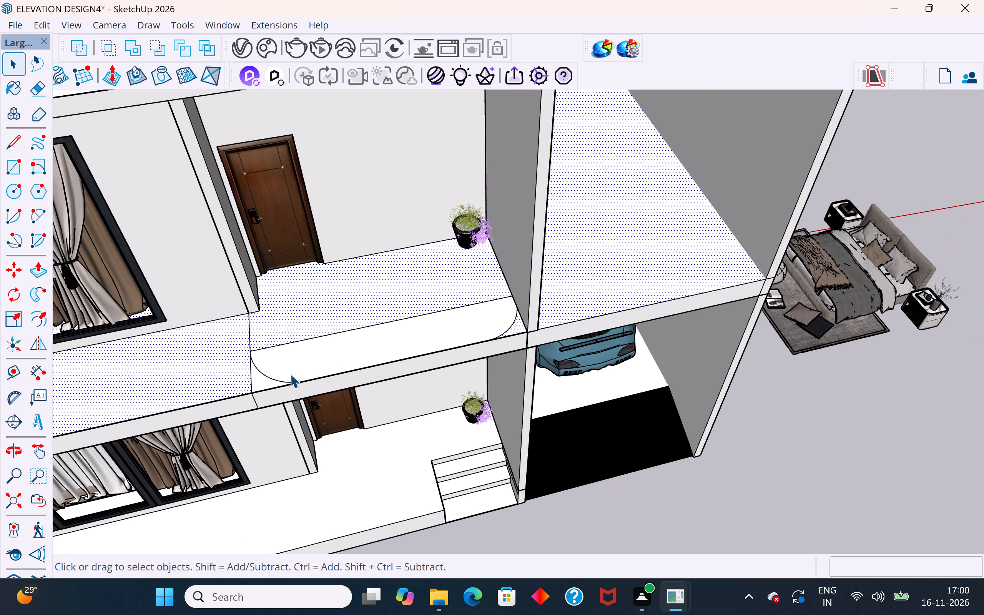
left_click(256, 381)
scroll(544, 341, "up", 2)
scroll(513, 314, "up", 5)
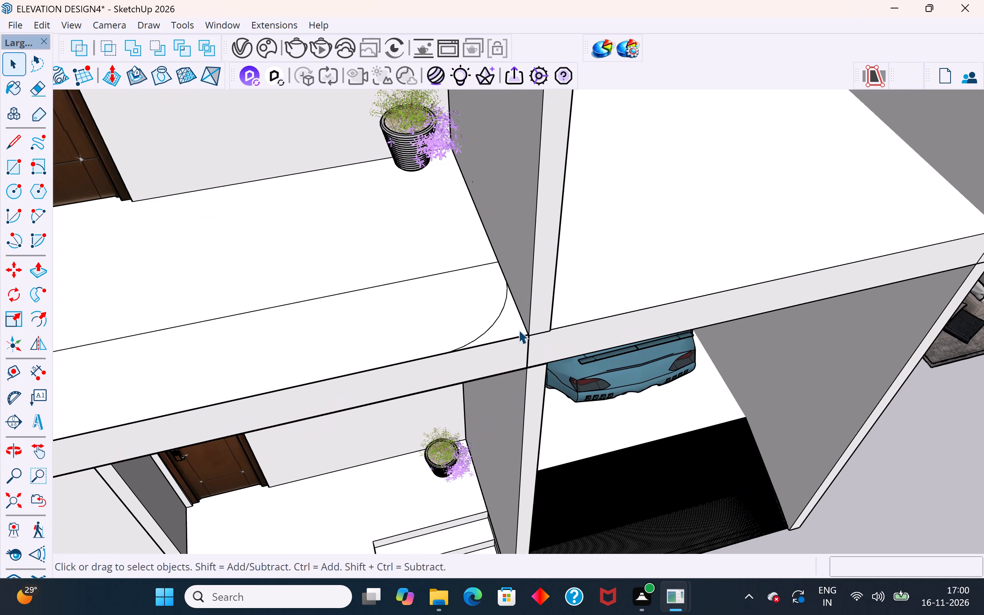
left_click(510, 320)
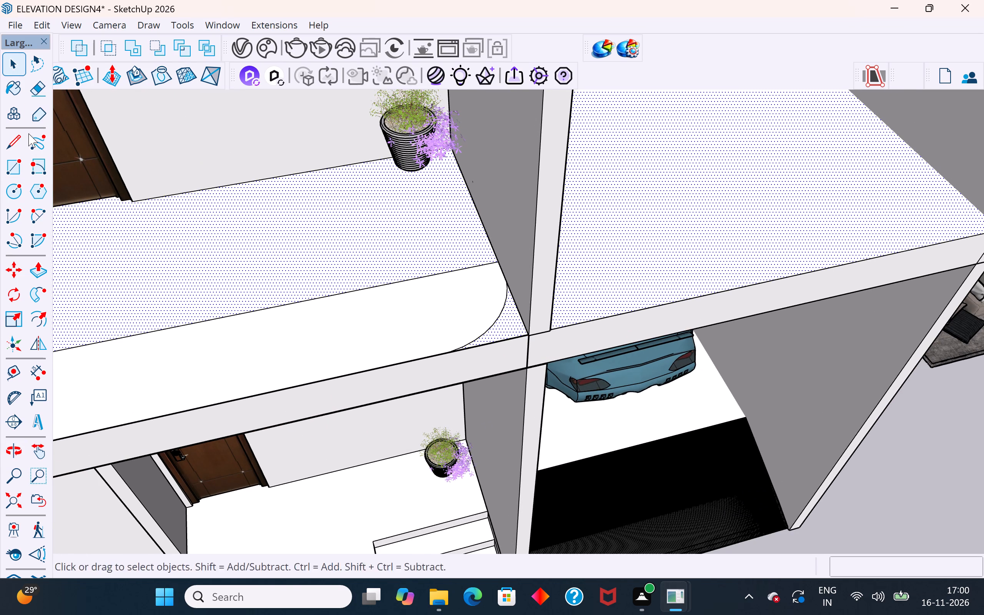
Draw a line along the side wall from the dividing line's end to the slab's front corner, and check the corner face outside the arc.
left_click(12, 143)
left_click(497, 263)
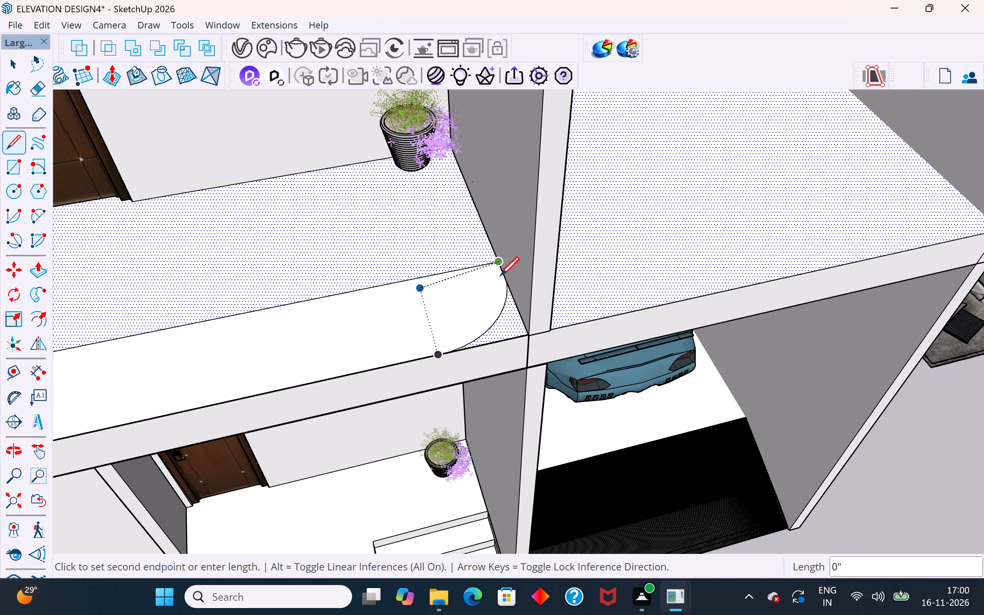
left_click(526, 336)
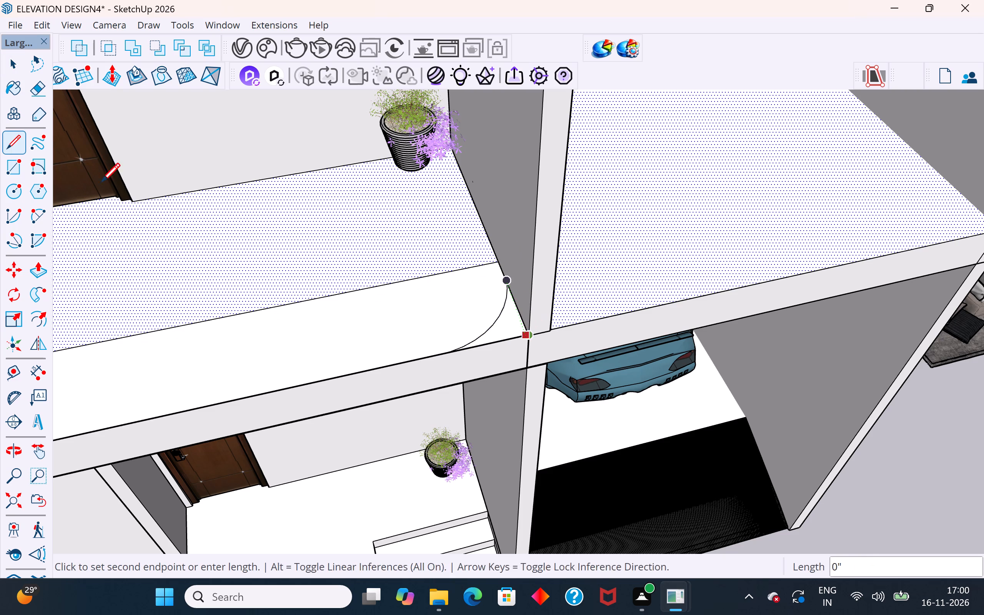
left_click(16, 88)
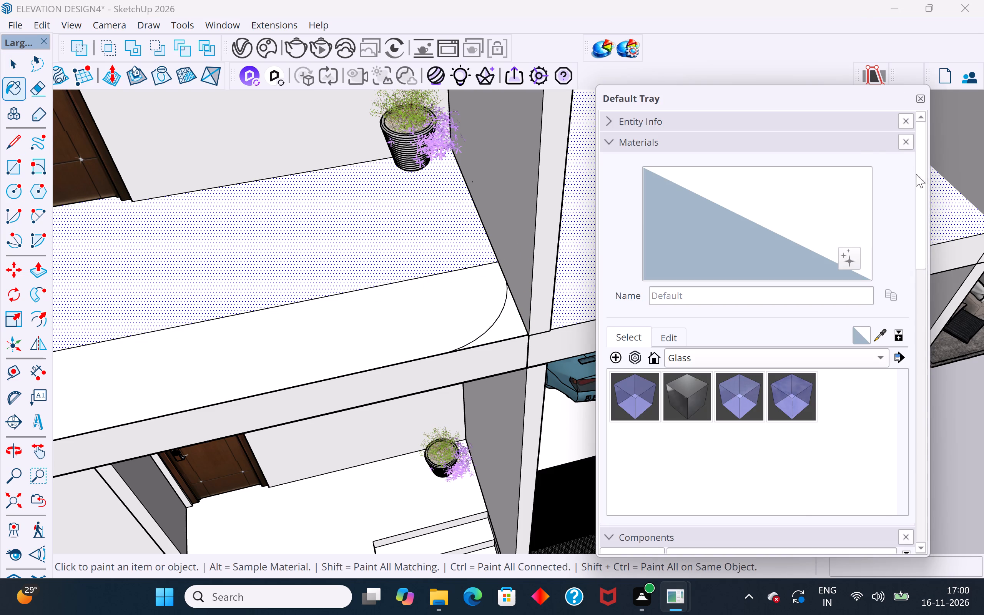
left_click(922, 94)
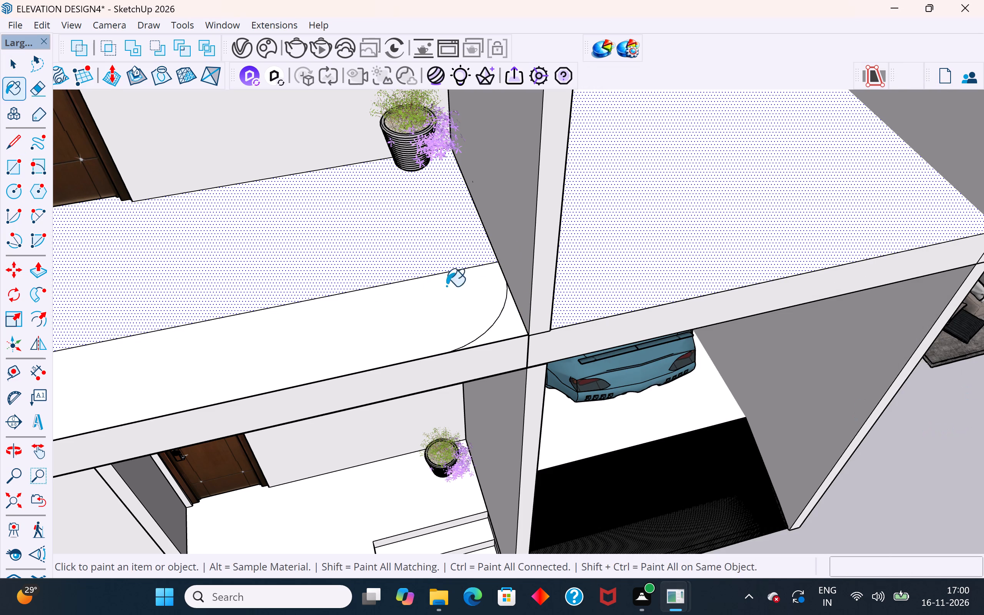
left_click(11, 61)
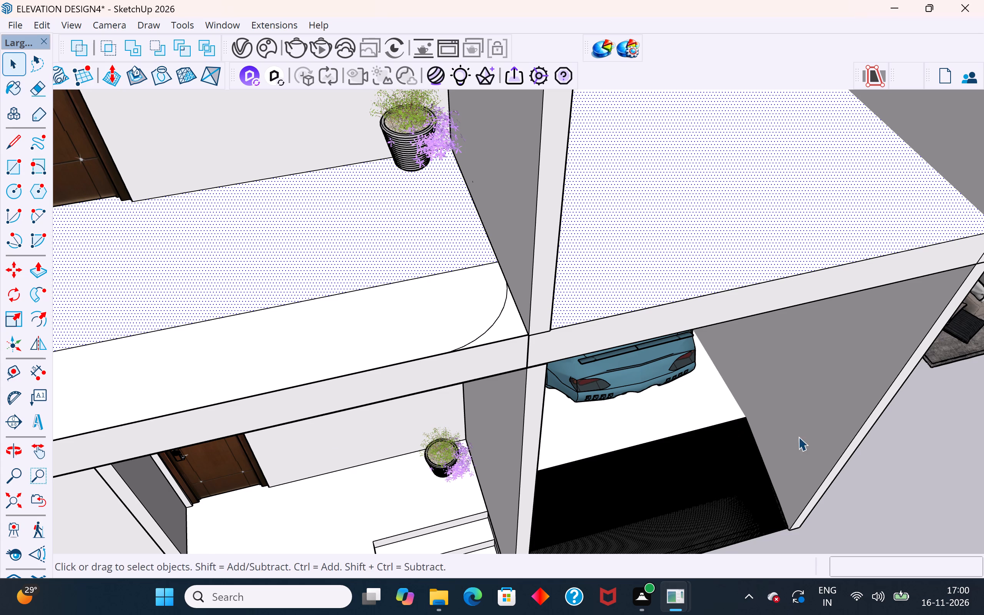
left_click(952, 462)
left_click(515, 317)
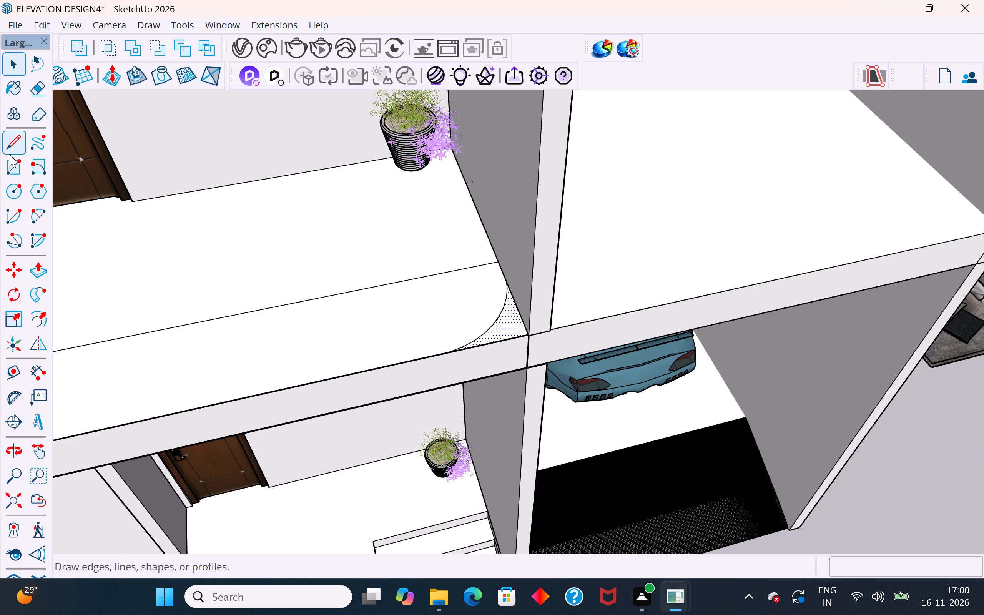
Push the corner face outside the arc at the side wall down 1' through the balcony slab with Push/Pull.
left_click(37, 269)
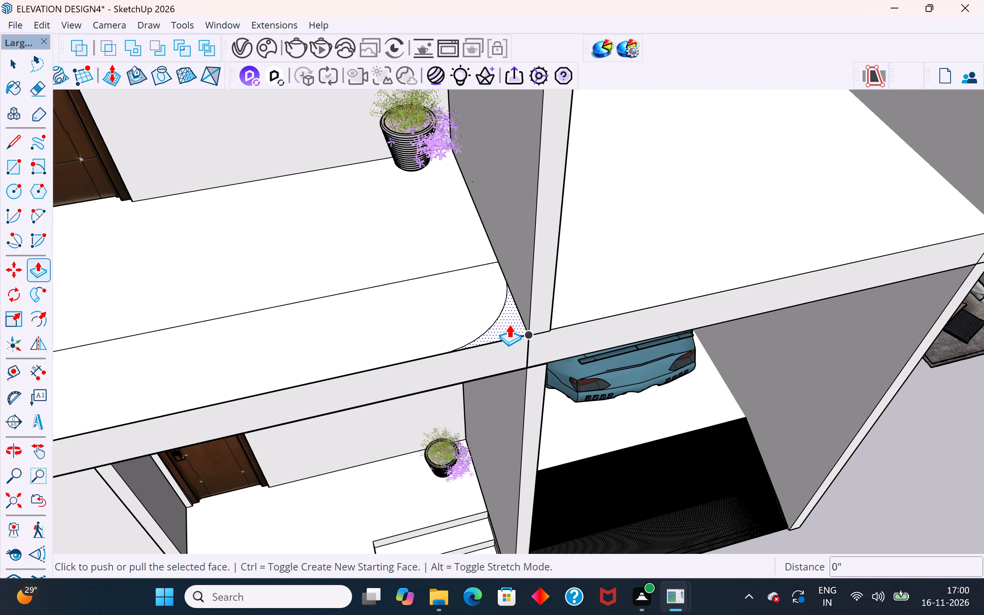
left_click(509, 324)
left_click(520, 365)
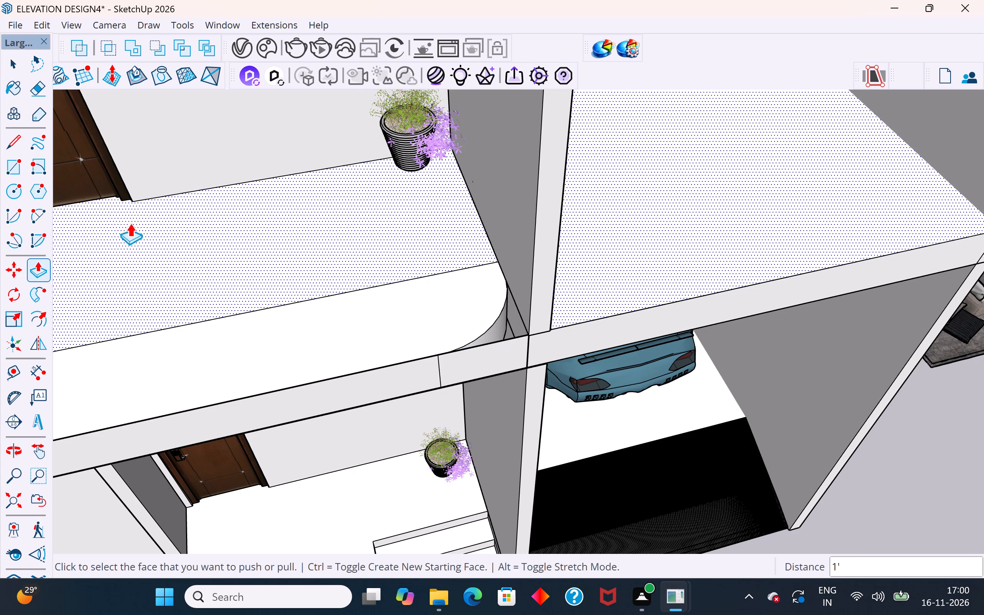
Delete the leftover front face closing off the cut corner beside the side wall, and clear the remaining pieces behind it.
left_click(9, 66)
left_click(494, 364)
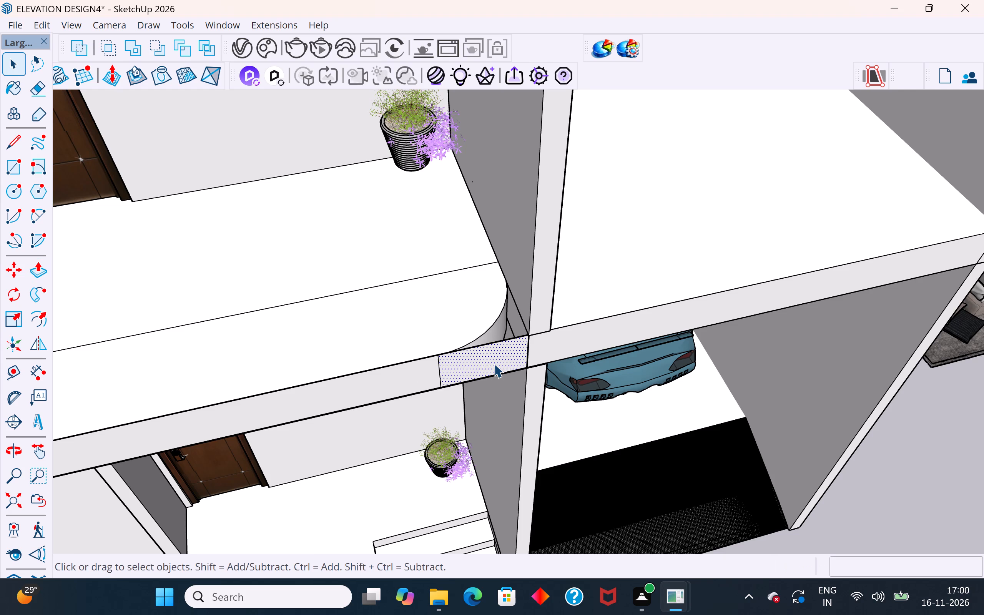
key("Delete")
left_click(512, 341)
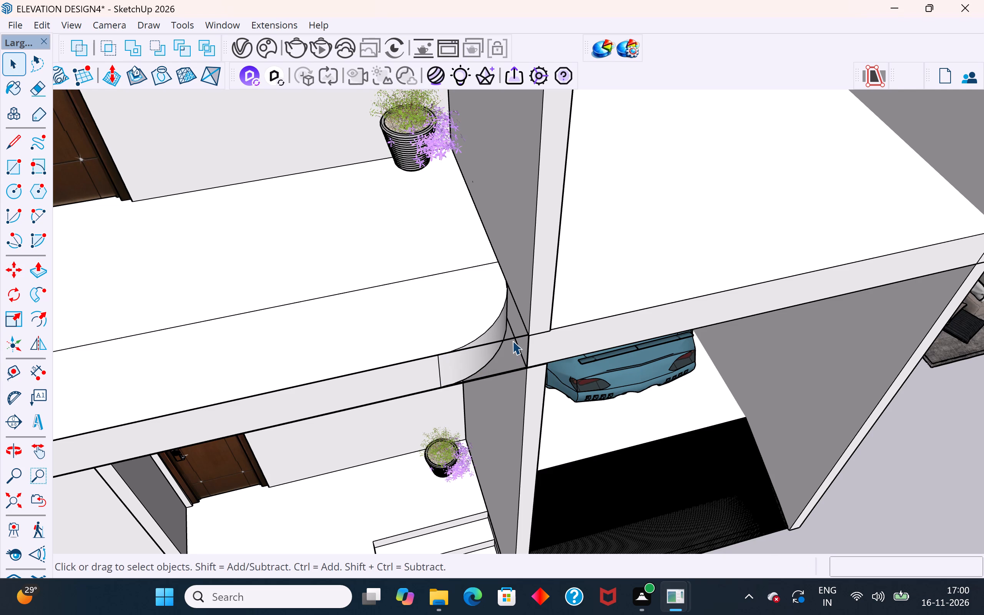
key("Delete")
left_click(506, 372)
key("Delete")
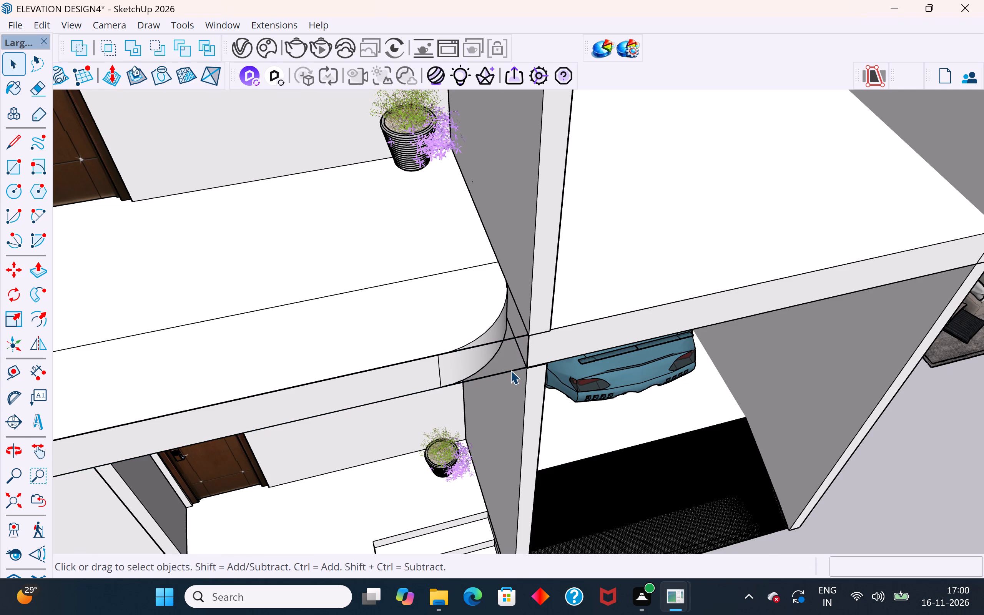
Delete the leftover straight edges along the slab's front that span the cut corner at the side wall.
middle_click_drag(510, 370, 562, 195)
middle_click_drag(509, 349, 512, 219)
scroll(509, 322, "up", 3)
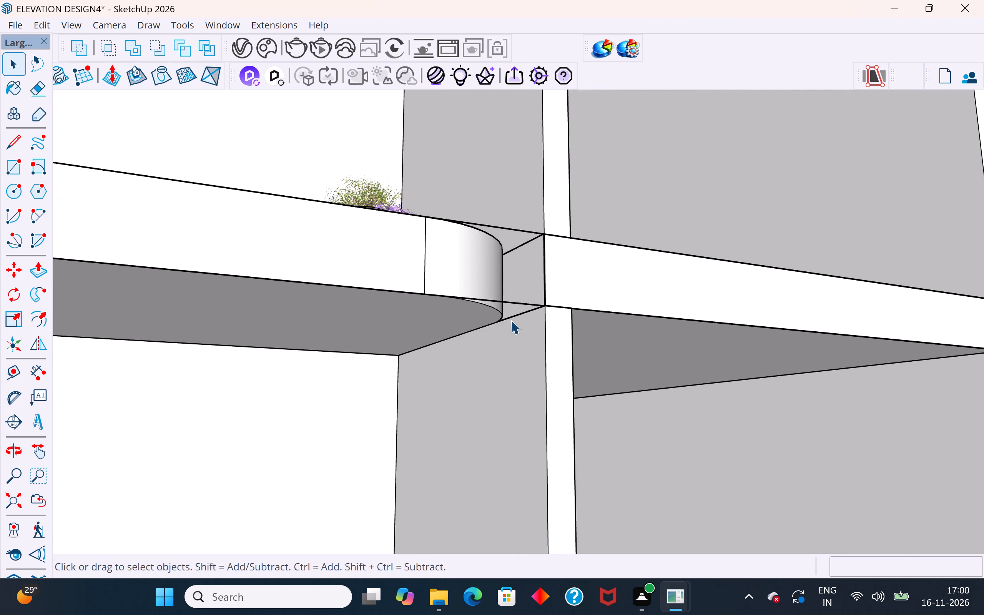
middle_click_drag(511, 316, 543, 191)
left_click(523, 268)
key("Delete")
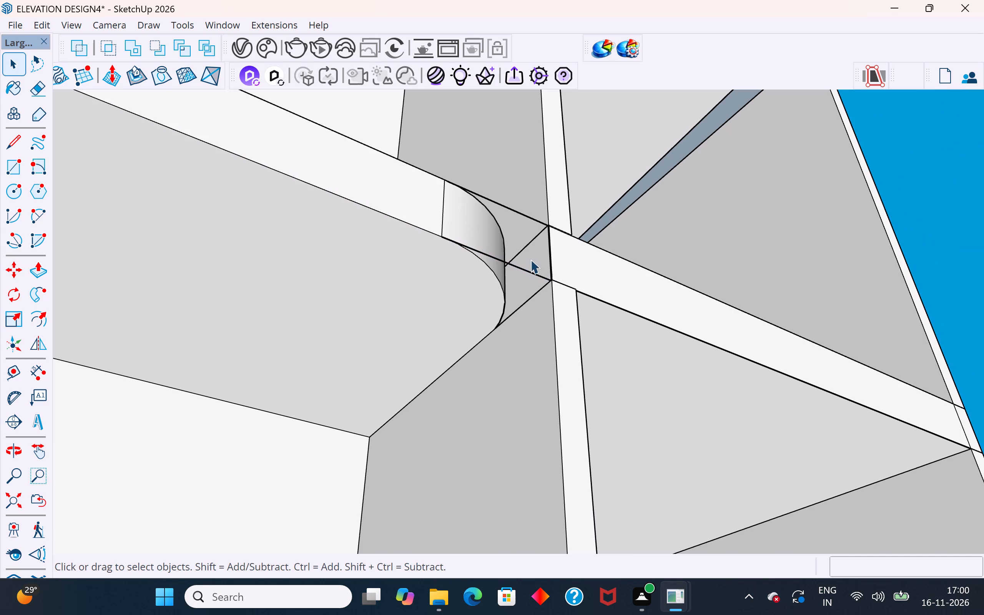
left_click(526, 268)
key("Delete")
left_click(529, 219)
key("Delete")
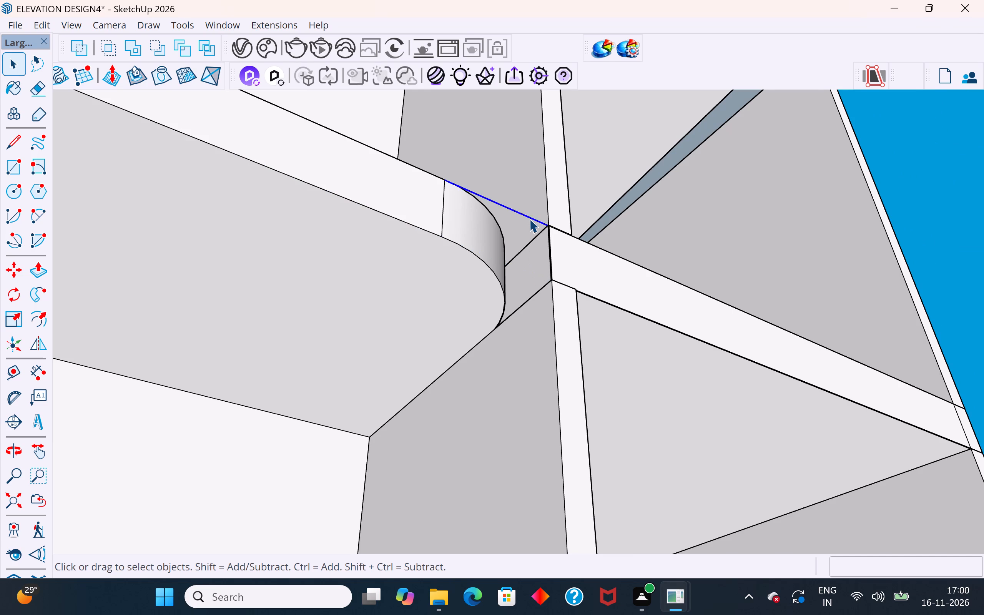
Check whether the face outside the arc at the slab's opposite front corner can be selected separately.
scroll(589, 332, "down", 10)
middle_click_drag(587, 340, 446, 576)
scroll(575, 357, "down", 4)
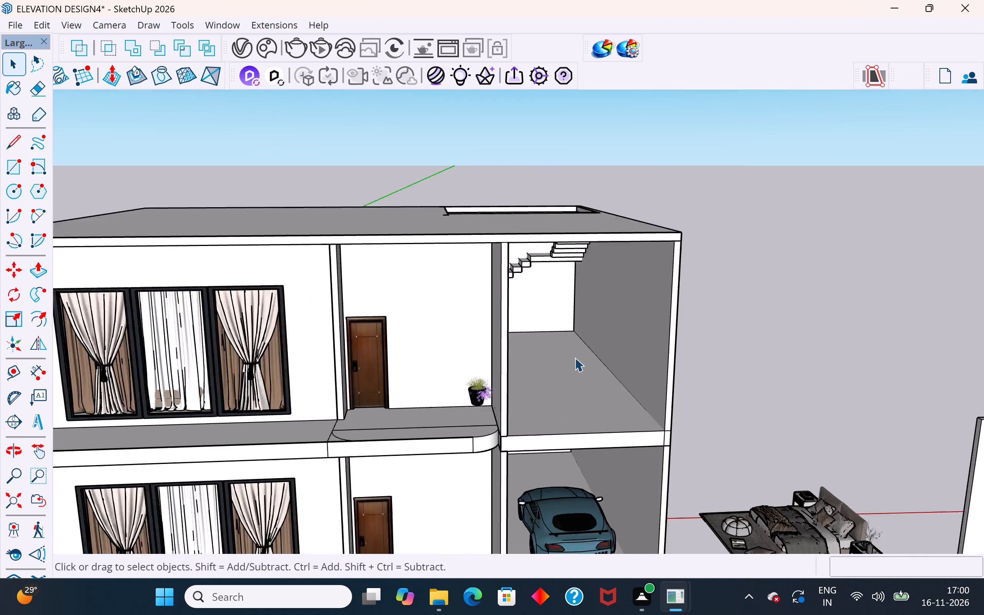
scroll(575, 357, "down", 1)
middle_click_drag(544, 422, 522, 539)
scroll(698, 213, "down", 3)
middle_click_drag(646, 357, 627, 464)
scroll(437, 418, "up", 7)
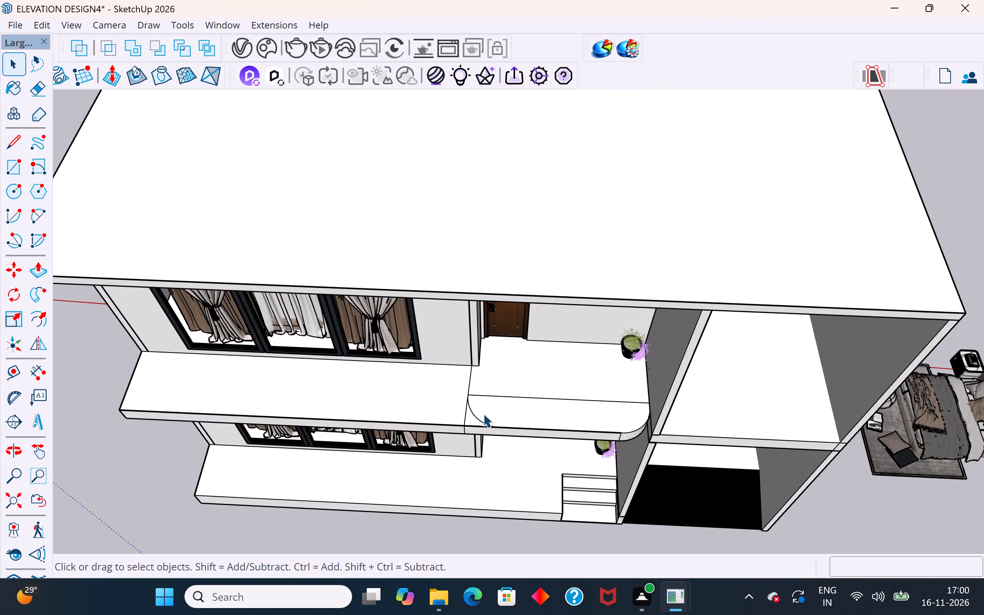
scroll(469, 417, "up", 4)
left_click(470, 417)
left_click(472, 420)
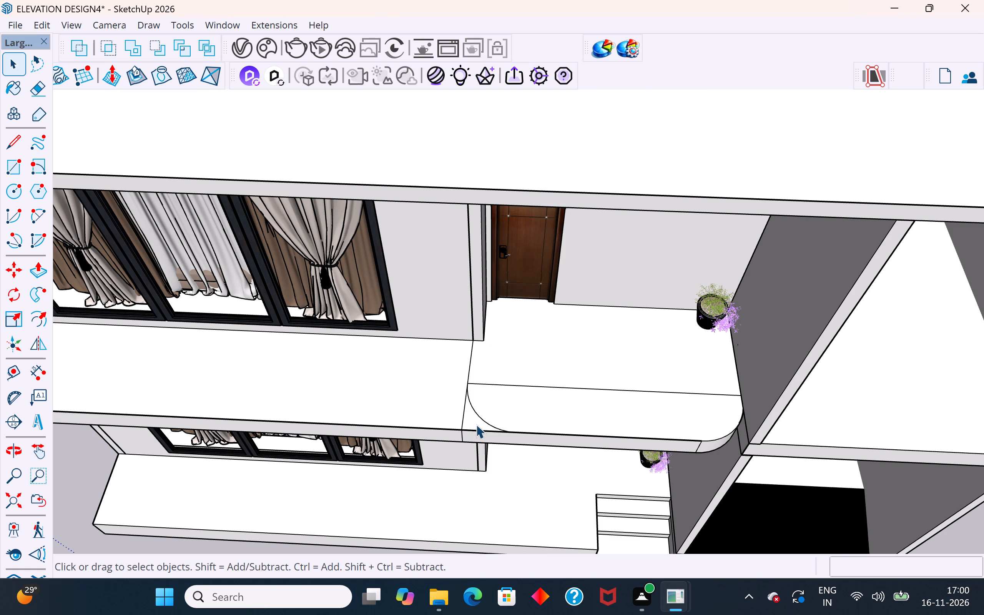
scroll(563, 384, "down", 9)
left_click(591, 497)
scroll(526, 427, "up", 4)
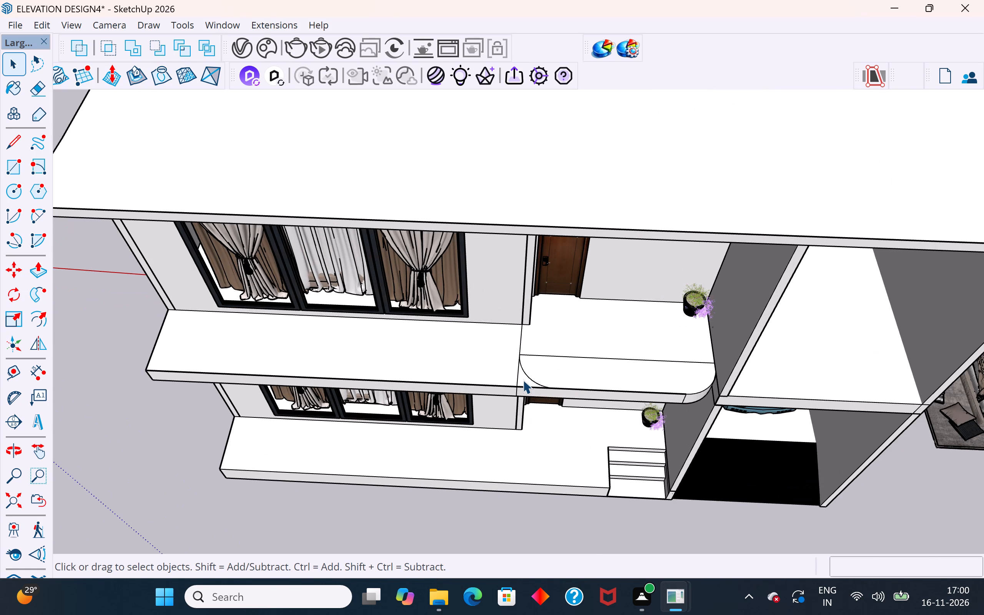
double_click(523, 380)
left_click(525, 379)
left_click(523, 381)
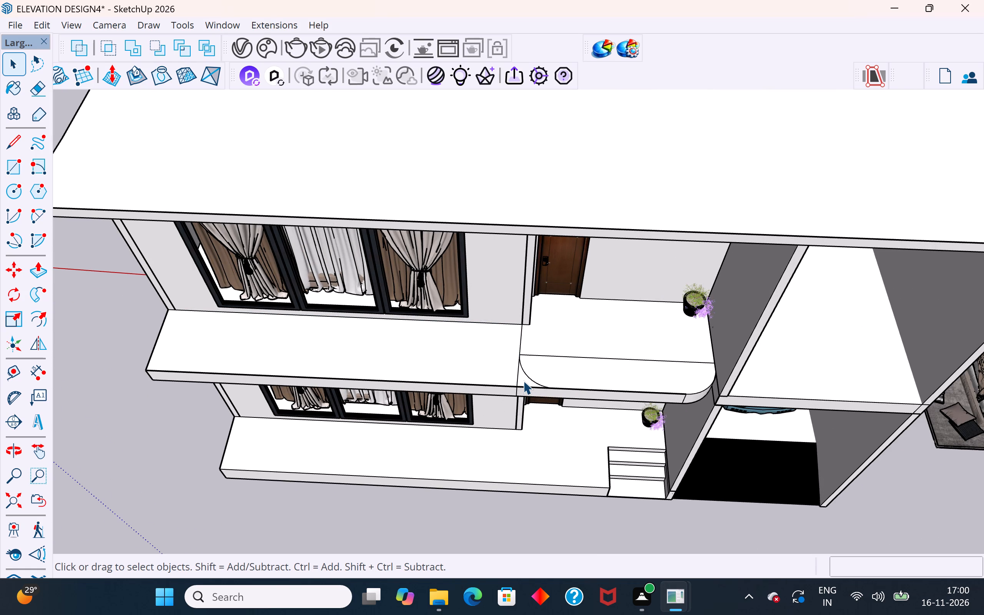
double_click(523, 381)
scroll(523, 381, "up", 14)
left_click(523, 381)
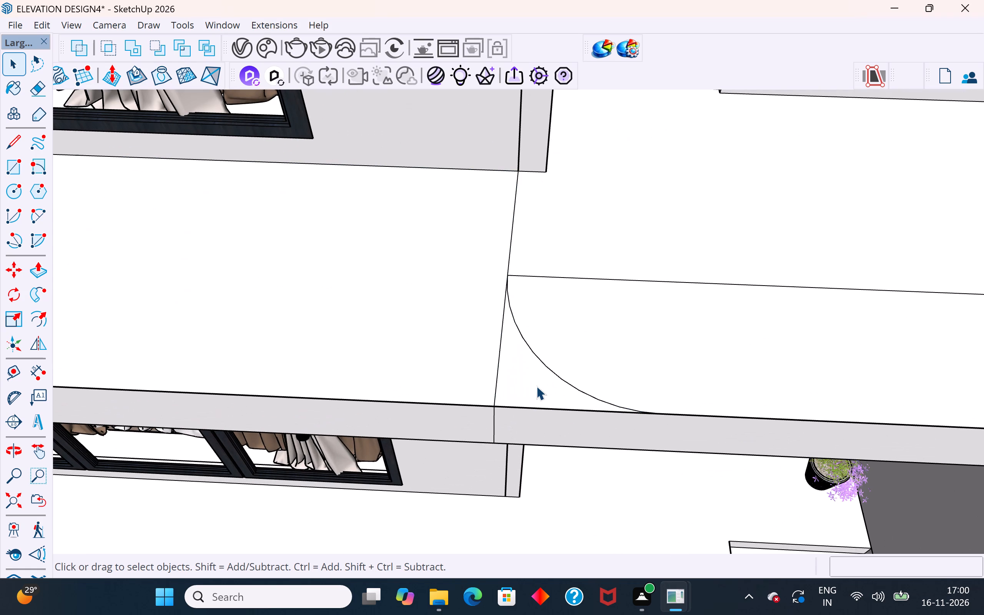
left_click(538, 386)
double_click(543, 386)
left_click(535, 381)
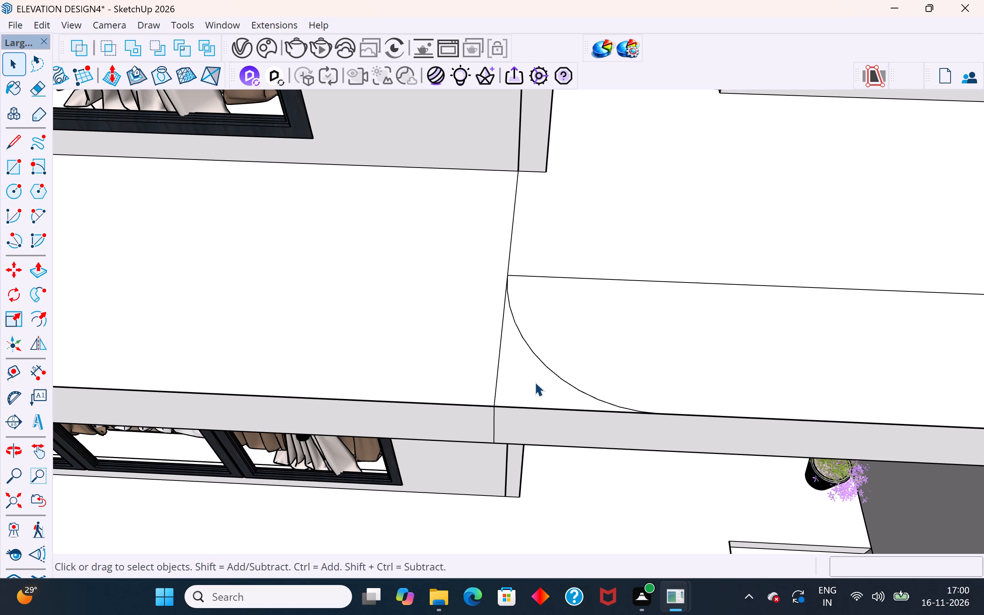
triple_click(535, 382)
left_click(529, 381)
left_click(527, 371)
scroll(534, 361, "down", 17)
left_click(513, 484)
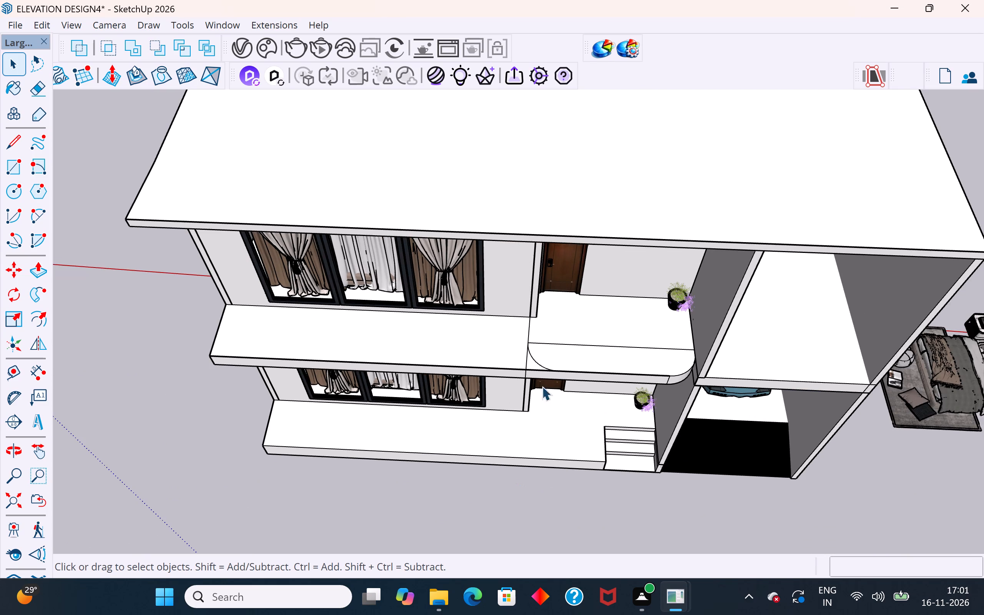
Draw a 1' line down the slab's front face from the front end of the unfinished corner's arc to the bottom edge.
middle_click_drag(568, 308, 568, 379)
scroll(509, 489, "up", 7)
middle_click_drag(623, 395, 655, 255)
scroll(758, 263, "up", 2)
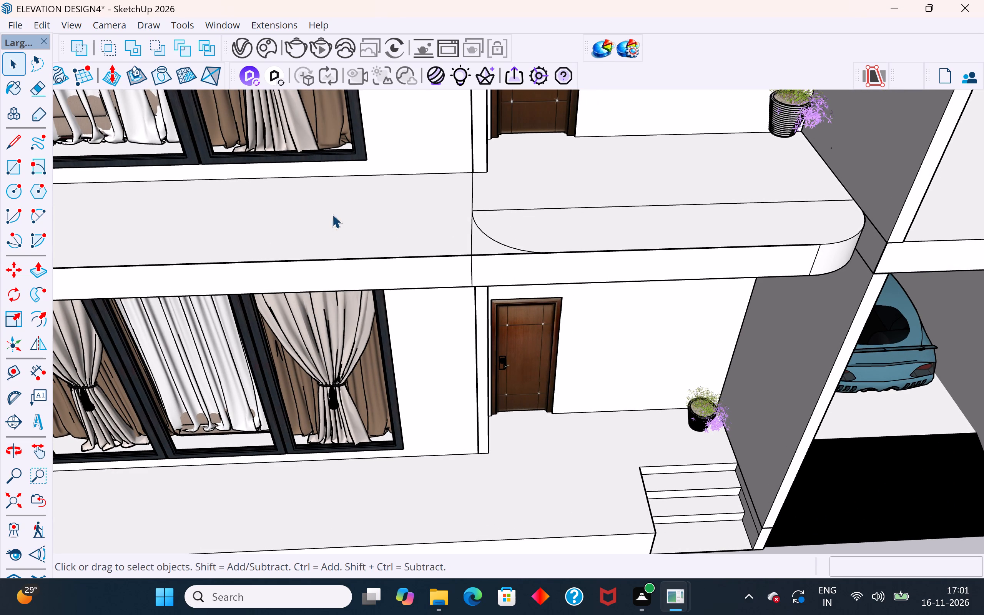
left_click(15, 151)
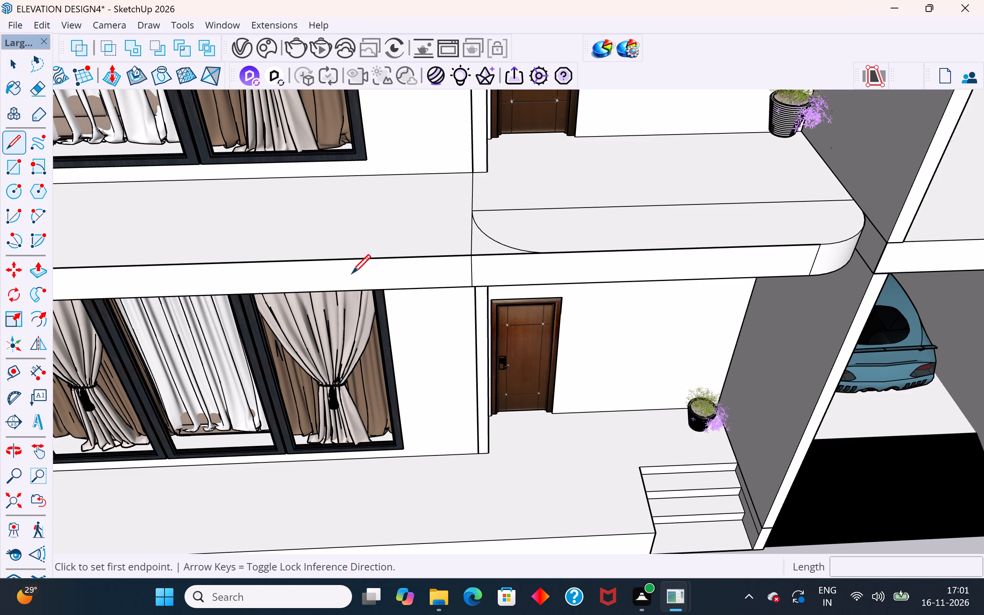
left_click(547, 255)
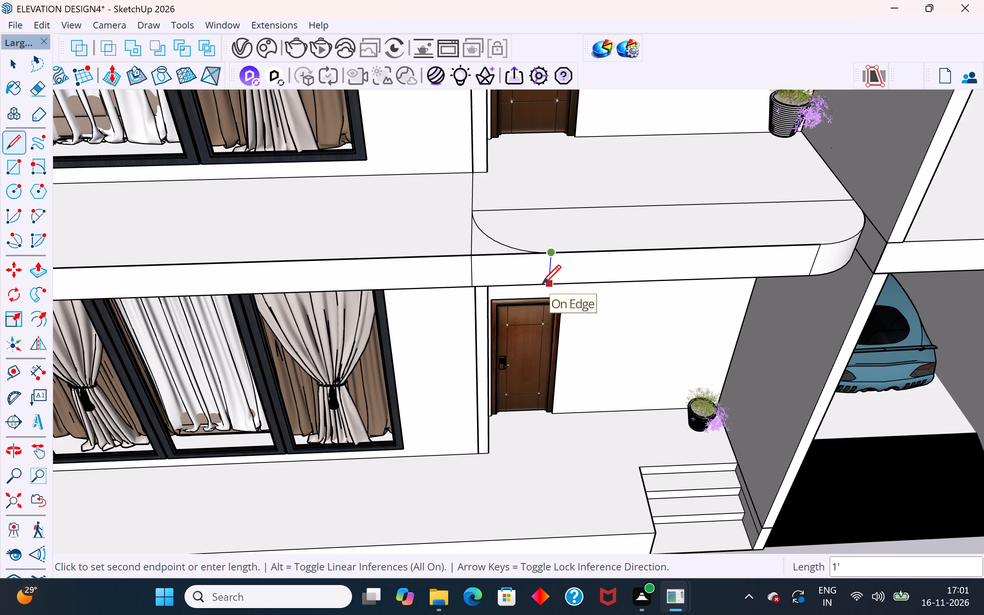
left_click(542, 285)
left_click(15, 68)
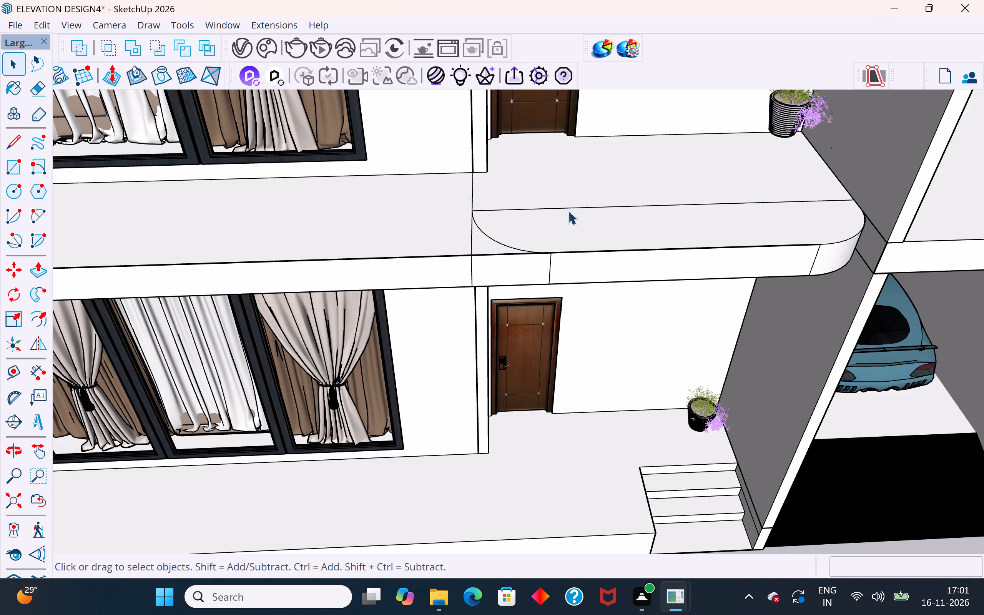
Check which edges bound the top face outside the arc at the unfinished corner.
scroll(550, 215, "down", 6)
left_click(536, 477)
middle_click_drag(503, 275, 517, 331)
scroll(514, 243, "up", 3)
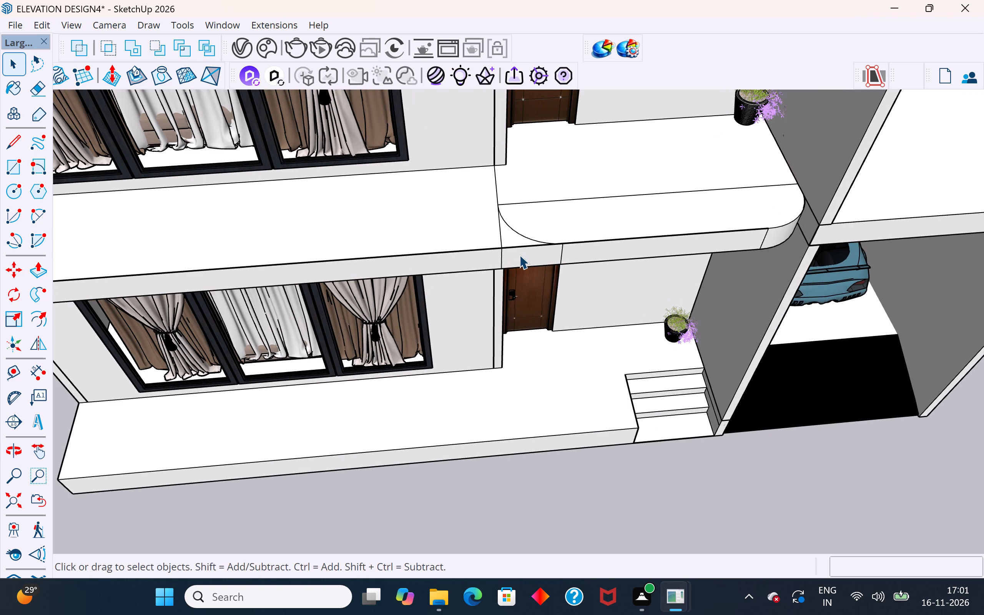
left_click(519, 255)
scroll(519, 255, "up", 3)
left_click(522, 235)
scroll(522, 235, "up", 4)
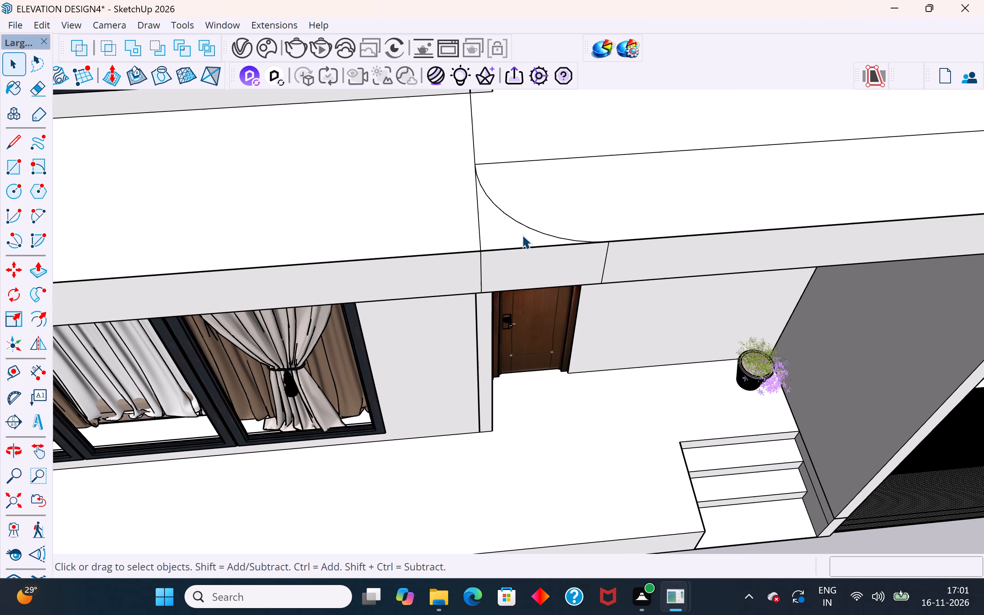
double_click(520, 233)
double_click(509, 232)
left_click(502, 231)
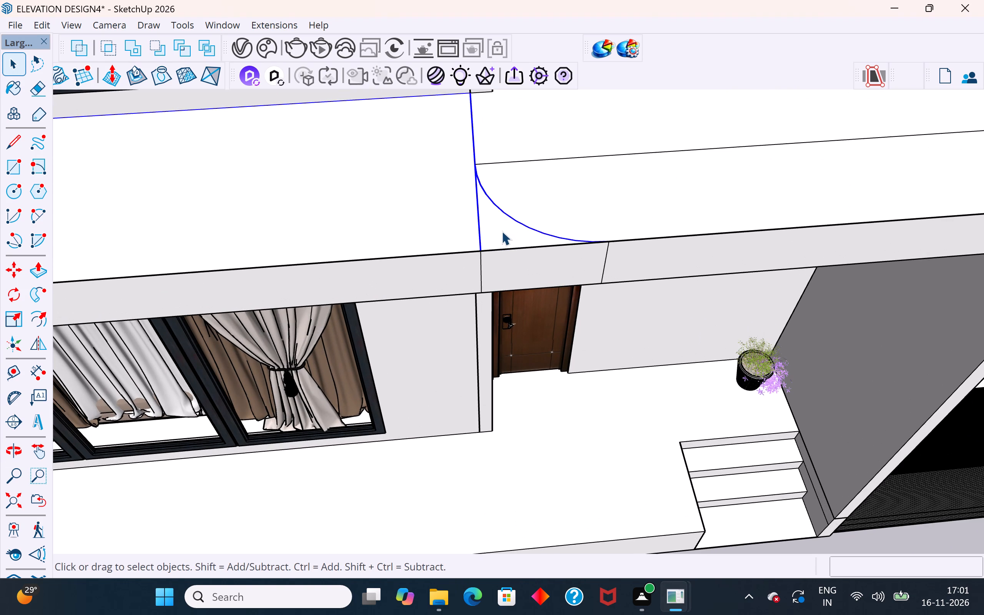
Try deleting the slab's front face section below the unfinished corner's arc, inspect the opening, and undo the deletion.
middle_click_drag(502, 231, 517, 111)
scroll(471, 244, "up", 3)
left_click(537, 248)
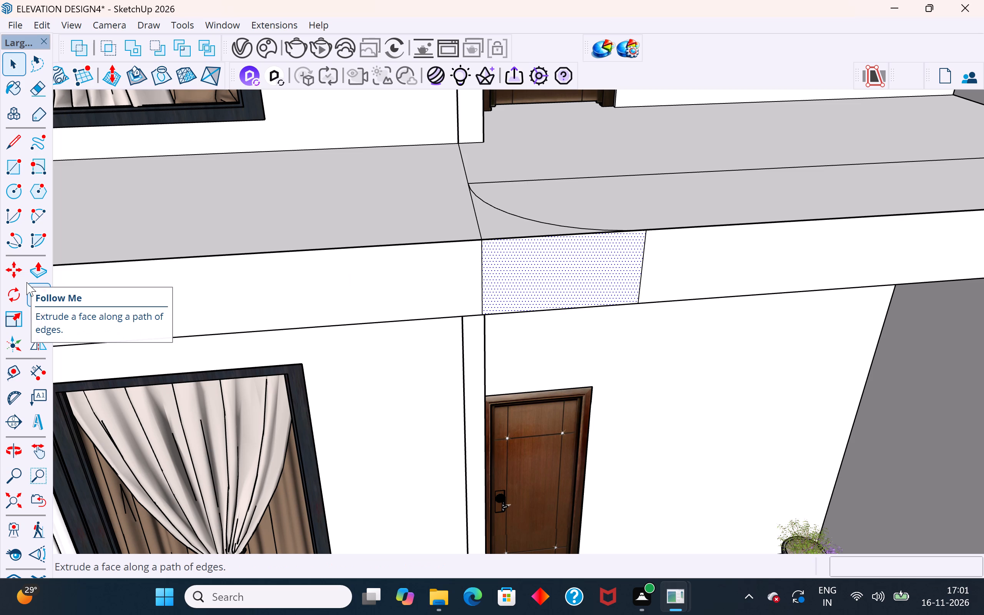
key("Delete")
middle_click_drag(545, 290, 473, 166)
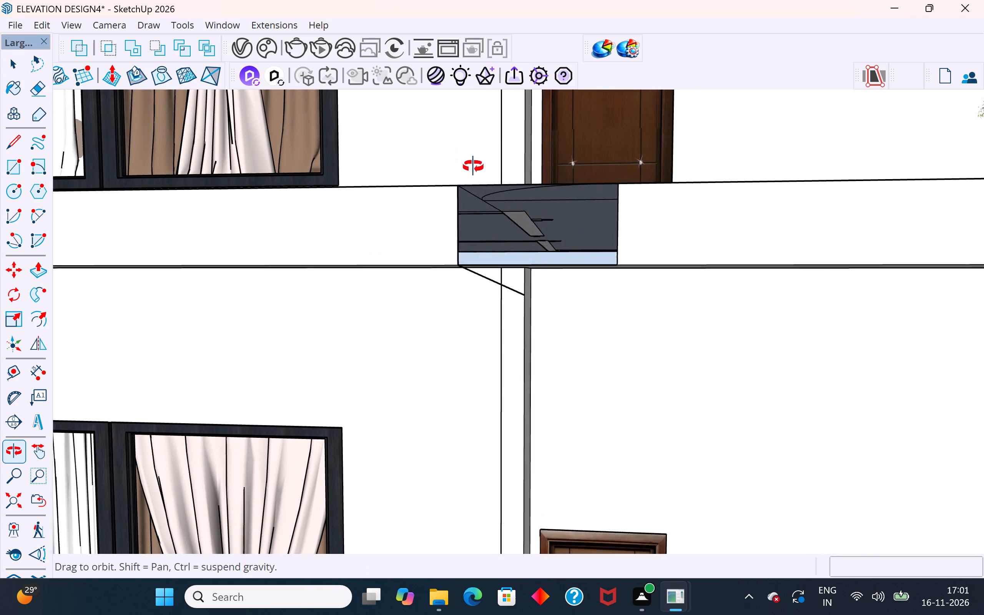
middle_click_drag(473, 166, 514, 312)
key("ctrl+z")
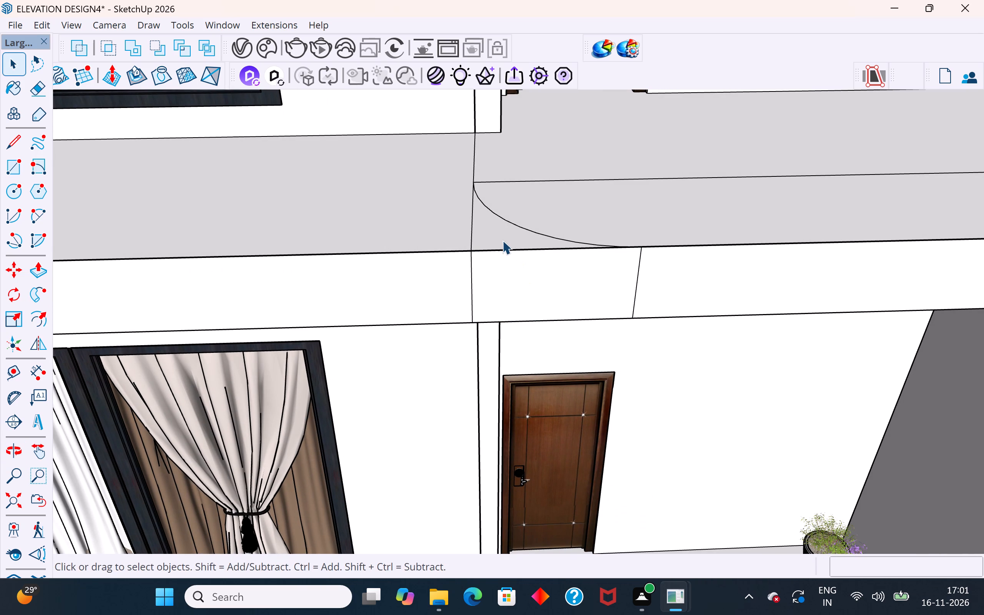
Examine the faces and bounding edges around the unfinished corner's arc to see whether the corner is separate from the slab top.
left_click(502, 232)
left_click(621, 176)
left_click(602, 210)
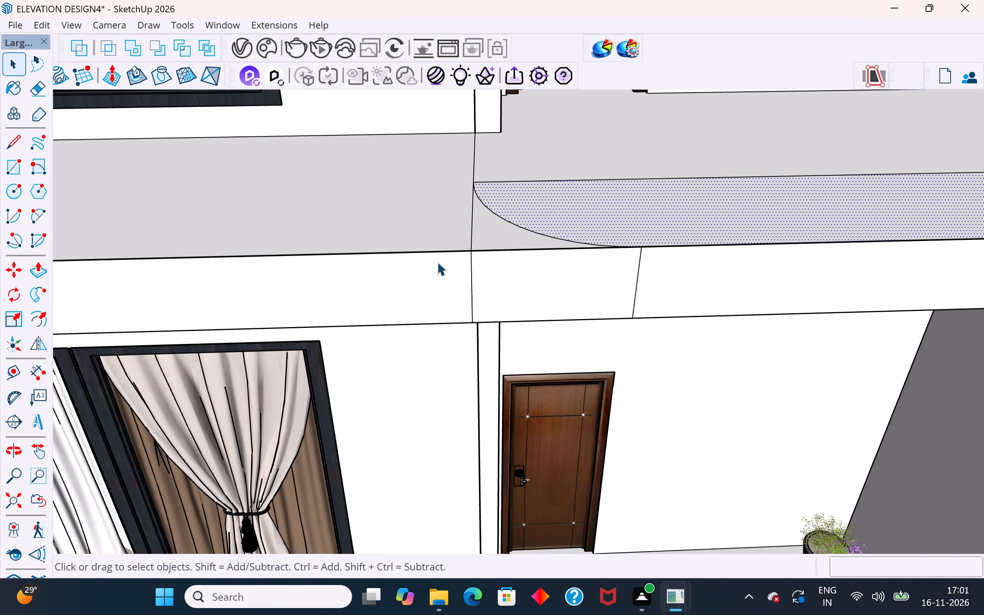
left_click(485, 228)
middle_click_drag(485, 228, 452, 353)
double_click(512, 274)
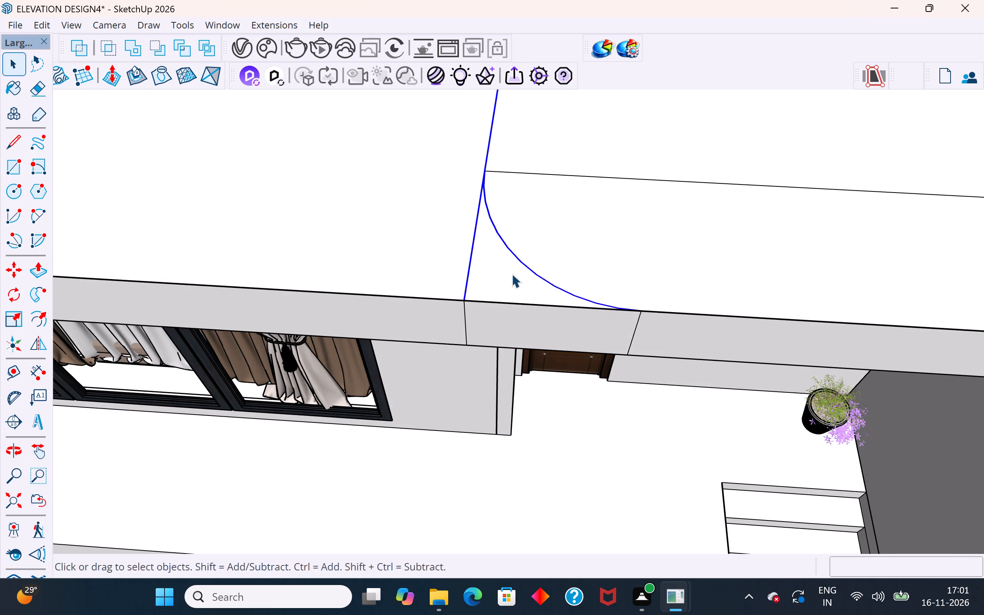
left_click(506, 258)
left_click(490, 274)
scroll(490, 274, "up", 9)
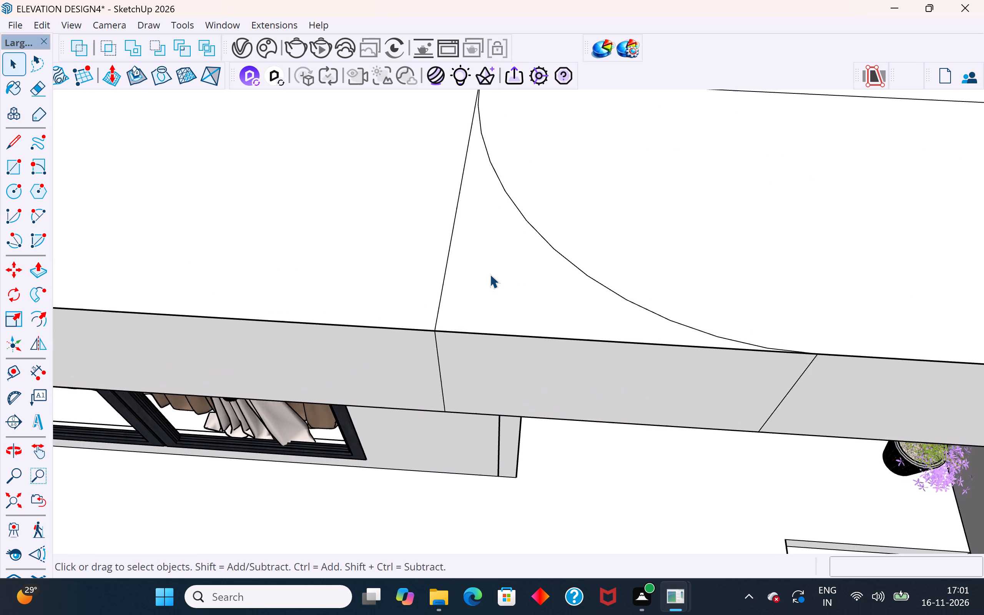
middle_click_drag(470, 296, 539, 196)
left_click(467, 333)
left_click(445, 296)
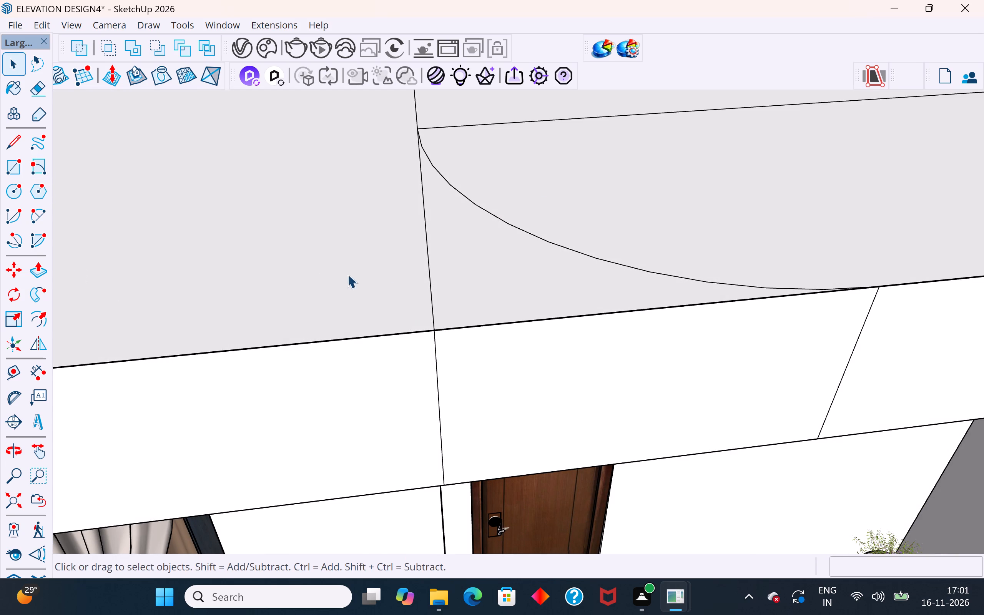
triple_click(517, 237)
left_click(518, 257)
left_click(518, 257)
double_click(538, 272)
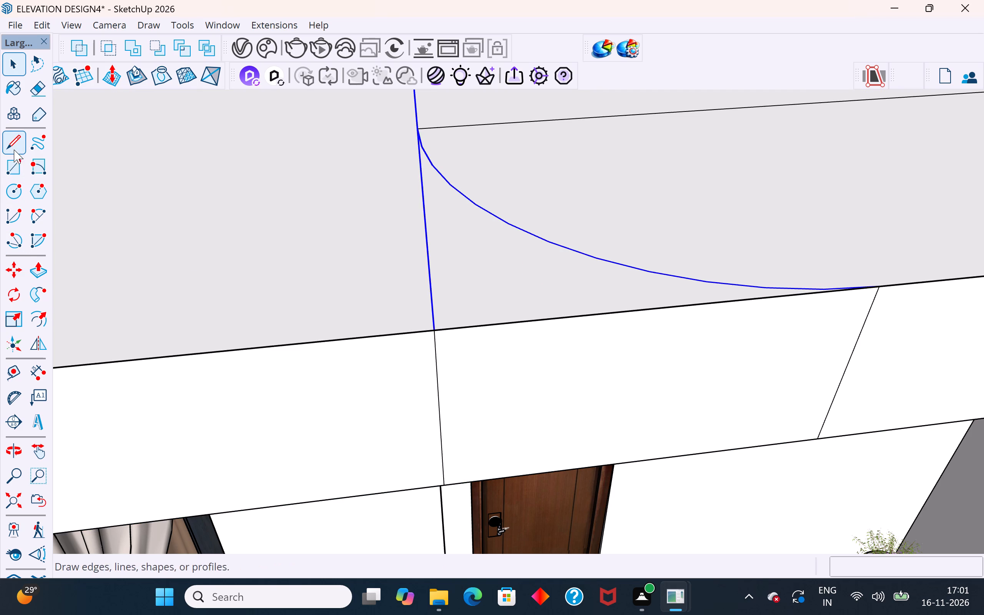
Draw a line about 10 7/8" from the arc to the slab's front dividing corner, and select the face between it and the front edge.
left_click(15, 146)
left_click(507, 223)
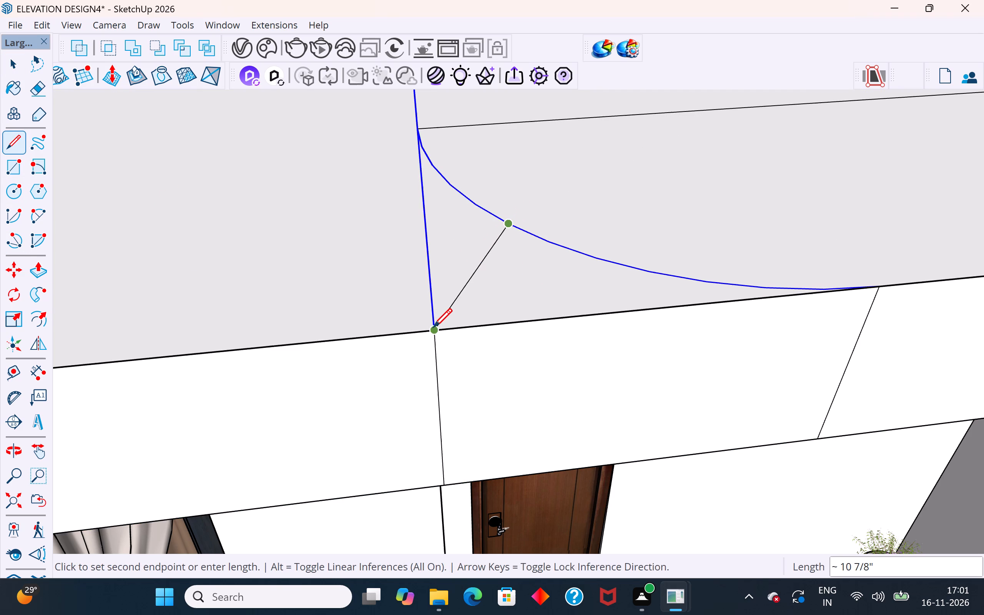
left_click(434, 329)
left_click(18, 62)
left_click(560, 309)
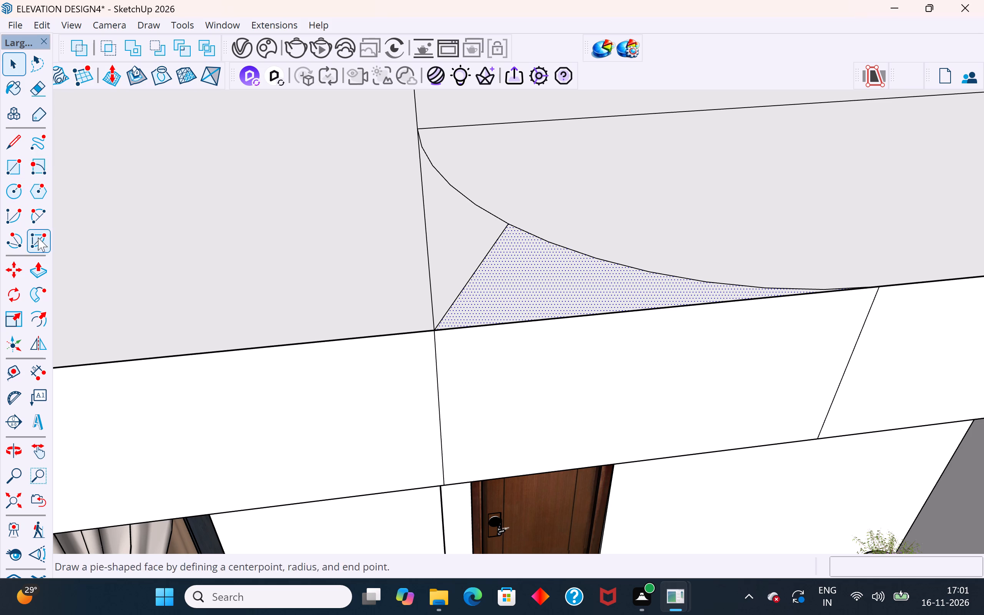
Push the triangular face between the arc and the slab's front edge down 1' through the slab thickness.
left_click(36, 271)
left_click(521, 295)
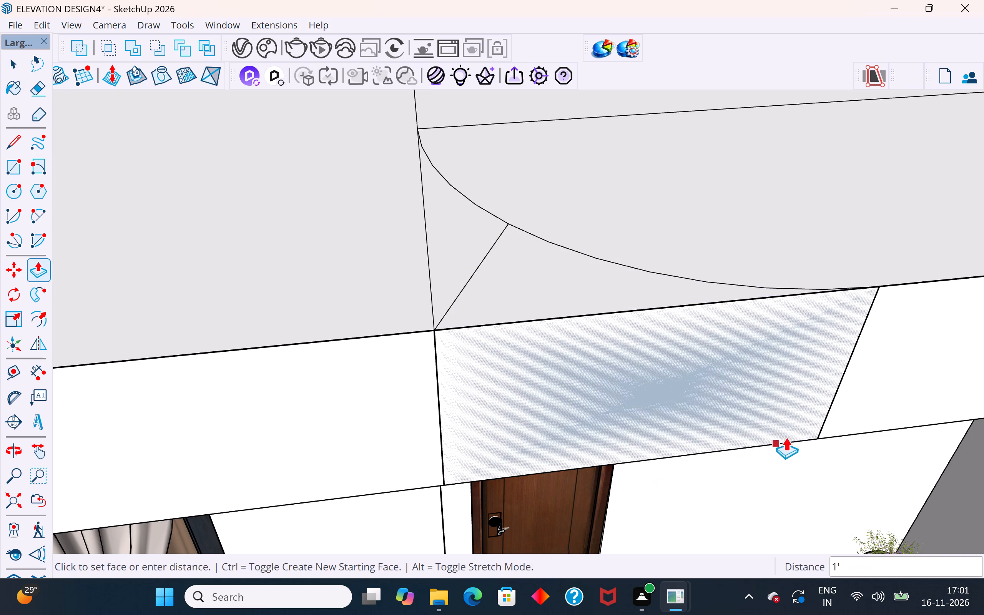
left_click(821, 439)
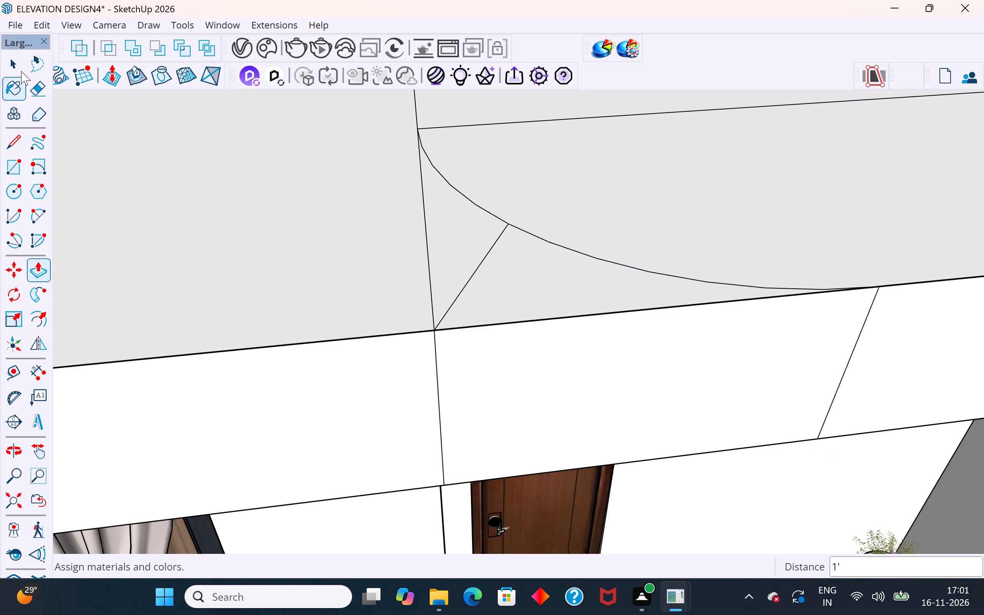
Delete the cut wedge's remaining top face, front face, and upper and lower front edges to expose the curved side.
left_click(21, 68)
left_click(566, 294)
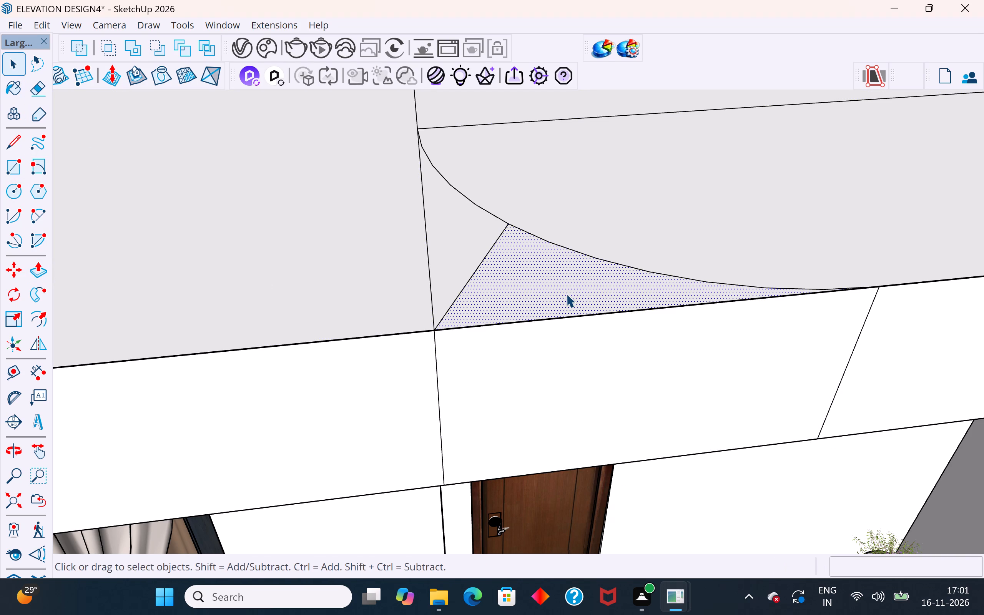
key("Delete")
left_click(576, 342)
key("Delete")
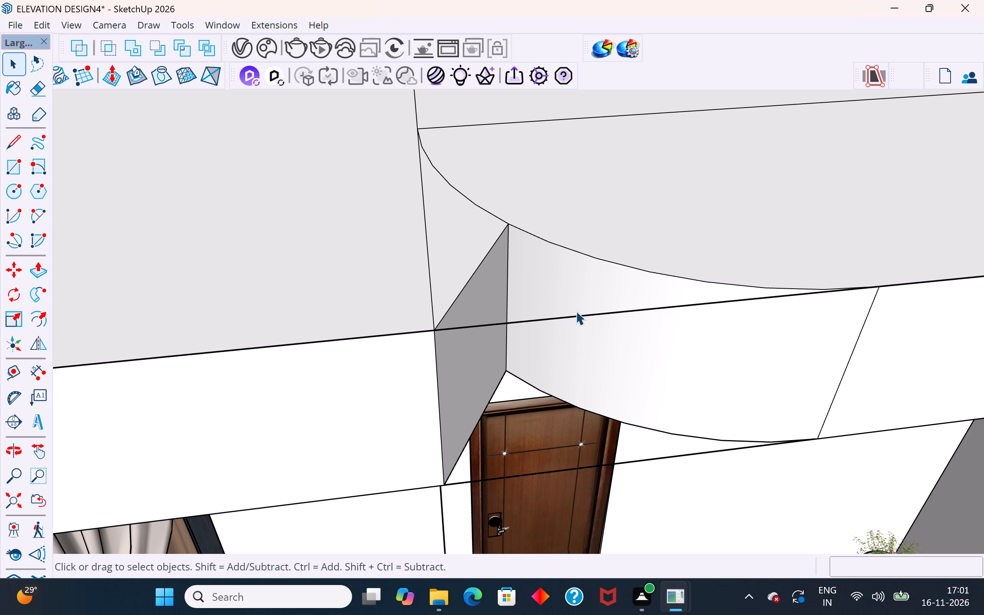
left_click(578, 317)
key("Delete")
left_click(556, 315)
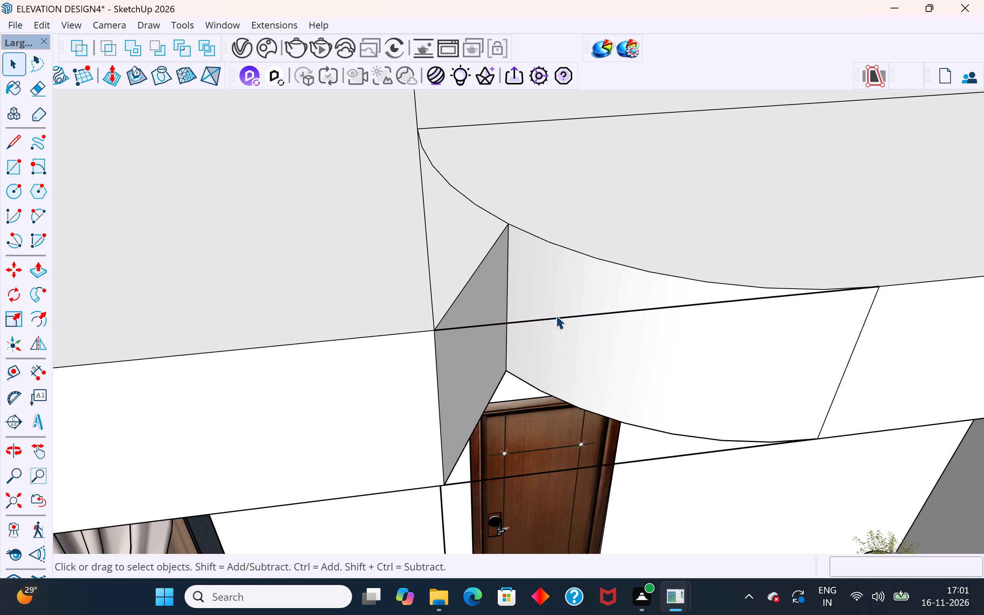
left_click(494, 322)
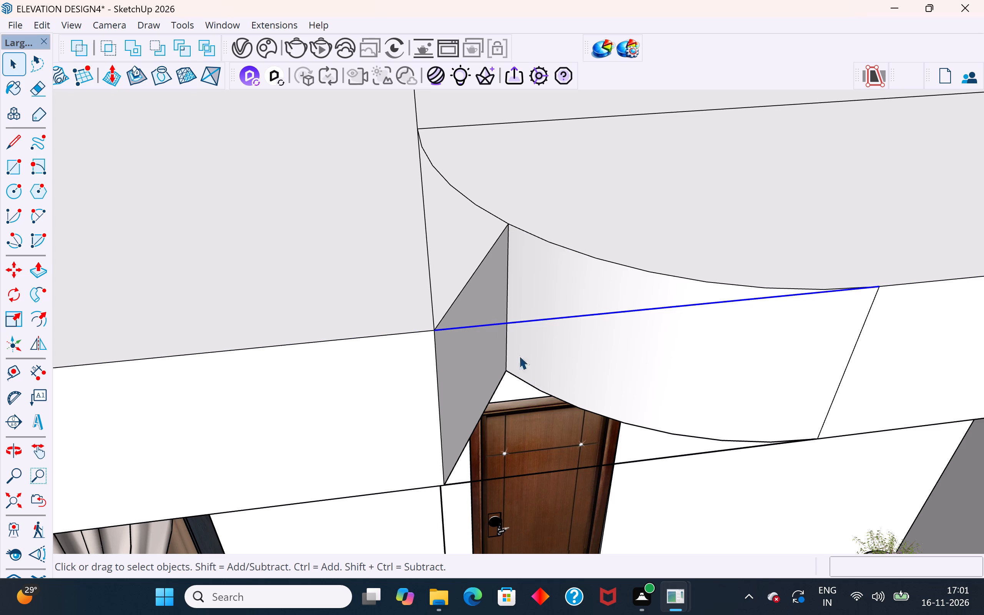
key("Delete")
left_click(595, 467)
key("Delete")
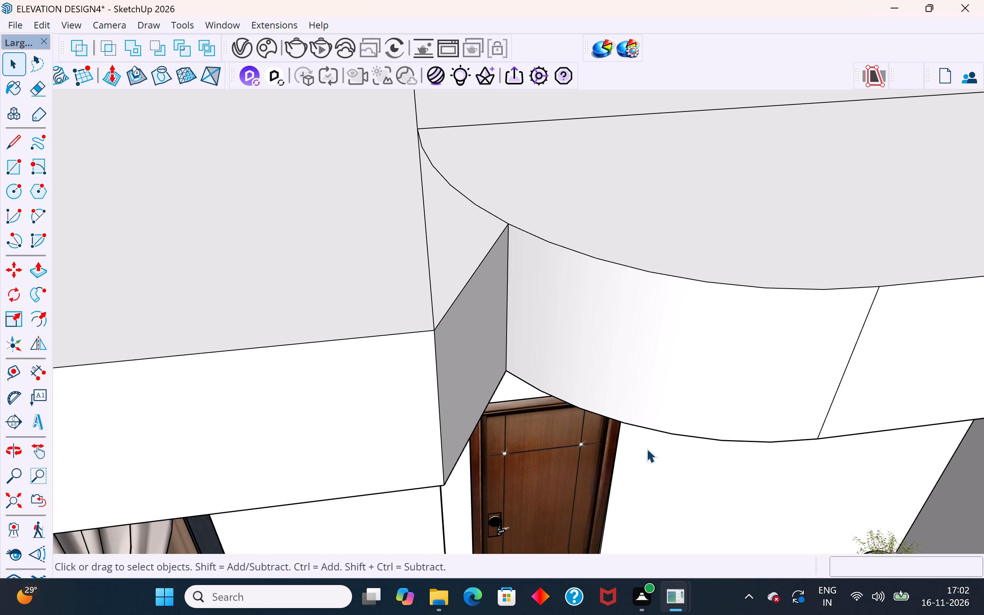
Examine the opened corner and the faces and bounding edges of the wedge left between the arc and dividing edge.
scroll(654, 429, "down", 4)
middle_click_drag(662, 427, 560, 517)
left_click(502, 333)
middle_click_drag(502, 333, 557, 237)
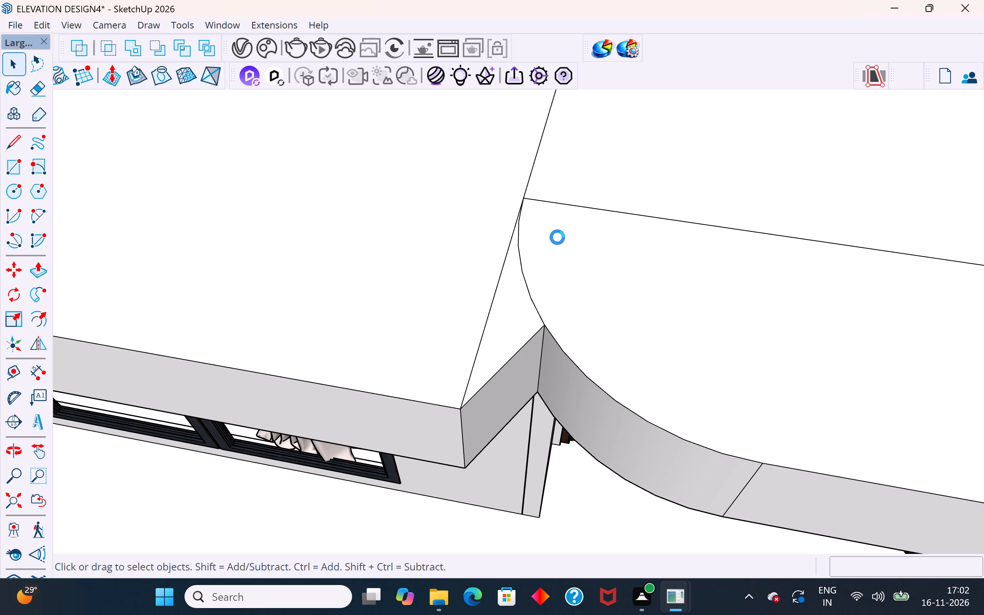
middle_click_drag(557, 237, 558, 236)
scroll(558, 236, "down", 1)
scroll(454, 205, "down", 3)
middle_click_drag(501, 373, 531, 264)
scroll(531, 264, "down", 3)
middle_click_drag(511, 274, 458, 257)
scroll(494, 304, "up", 4)
left_click(499, 292)
middle_click_drag(507, 287, 502, 361)
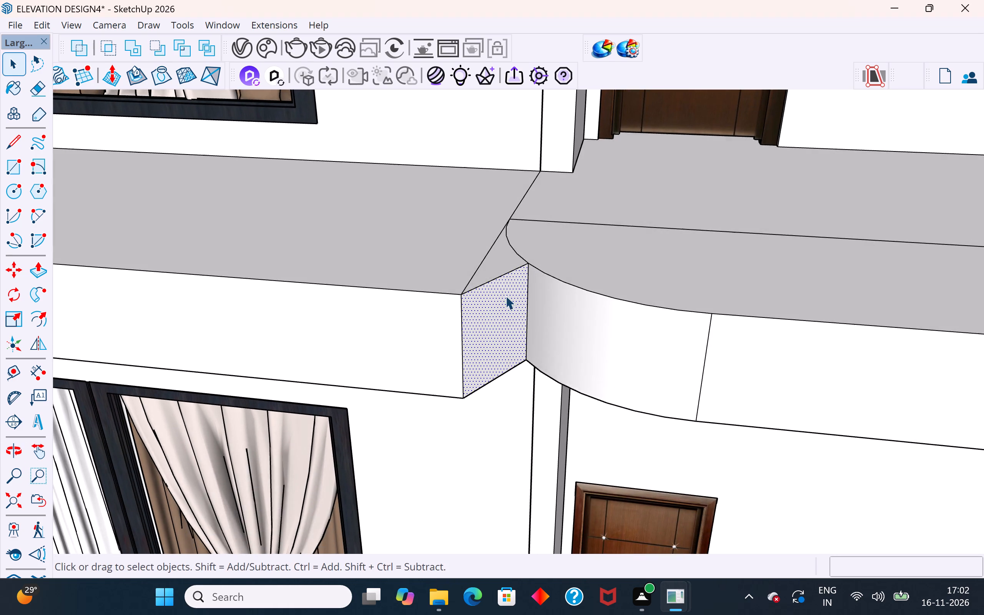
scroll(498, 241, "up", 3)
left_click(494, 269)
double_click(509, 254)
left_click(494, 283)
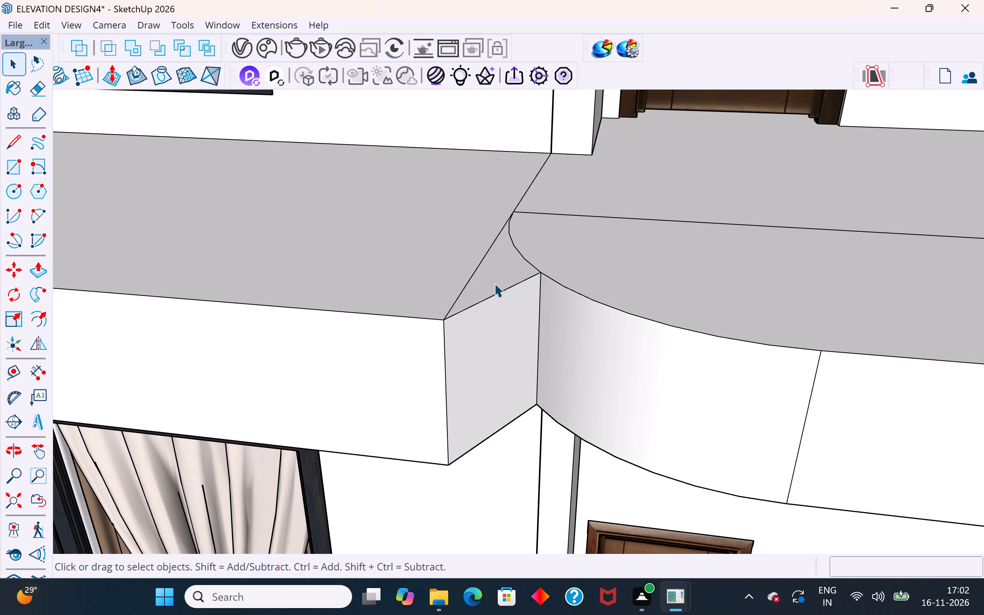
left_click(515, 282)
double_click(512, 267)
middle_click_drag(500, 270, 504, 331)
scroll(506, 322, "up", 4)
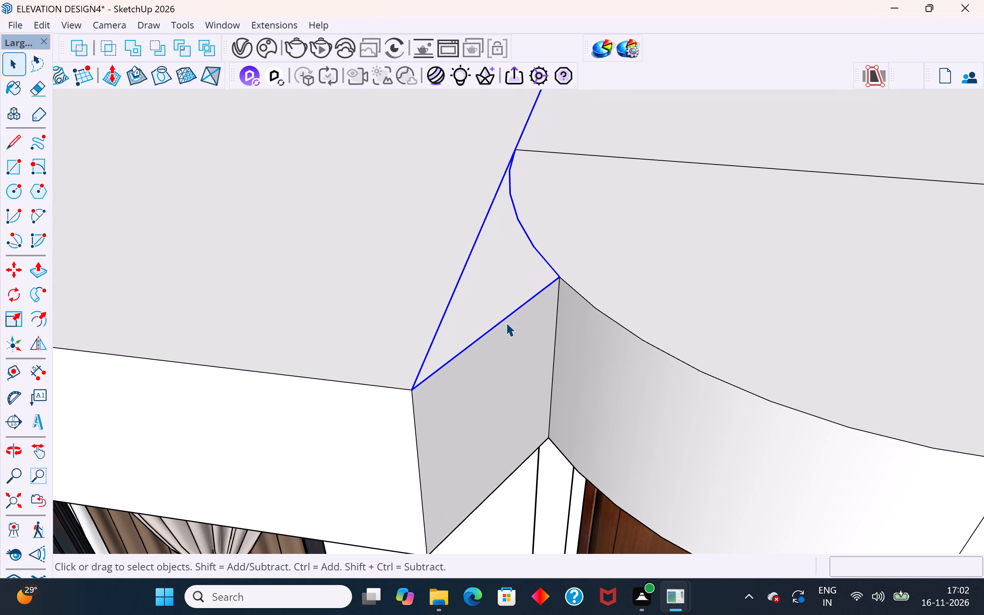
double_click(515, 265)
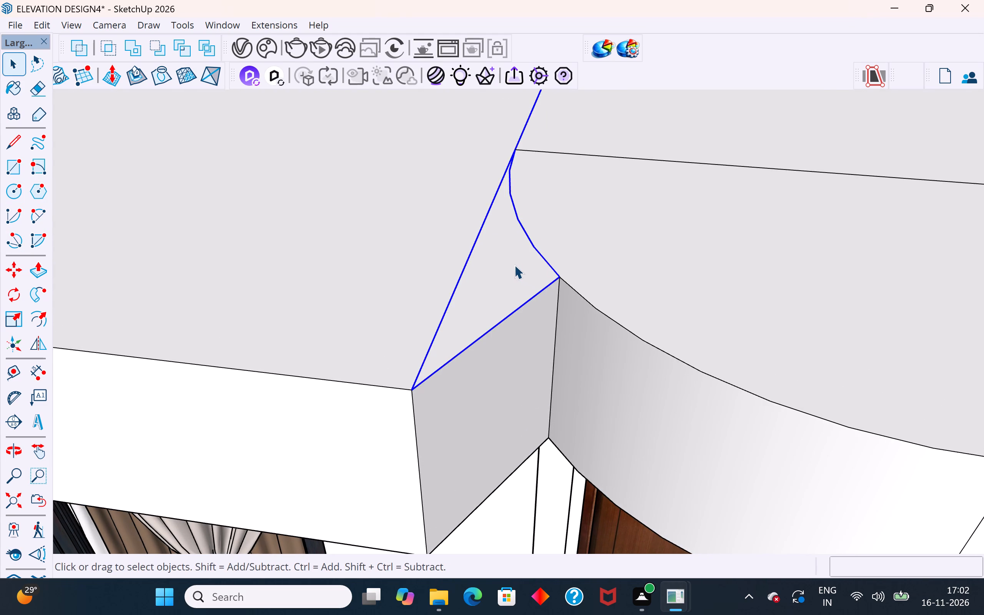
triple_click(512, 264)
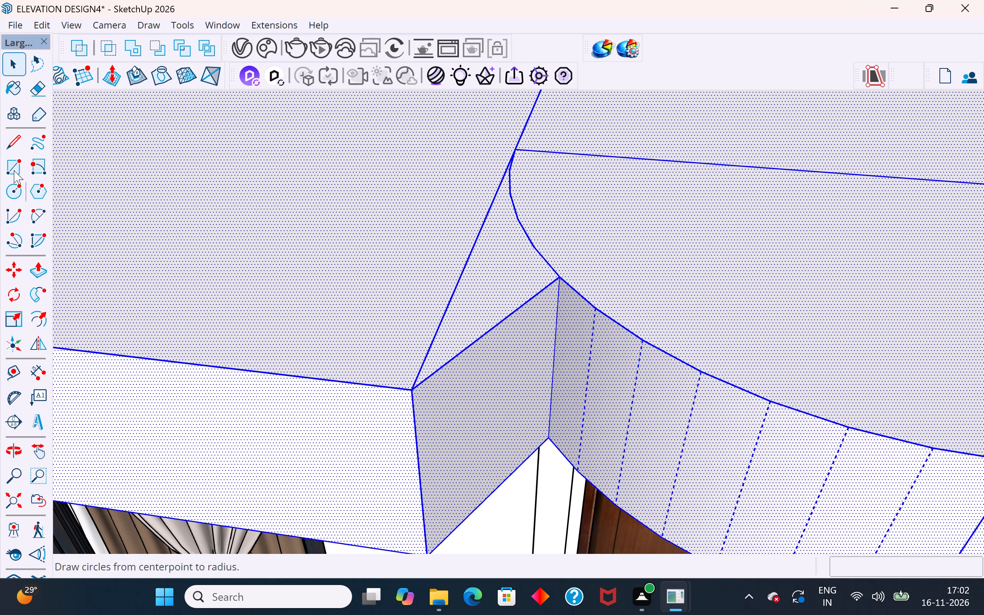
Draw two lines, about 5 1/2" and 6 3/16" long, from the cut's corner on the arc to the slab's dividing edge.
left_click(24, 135)
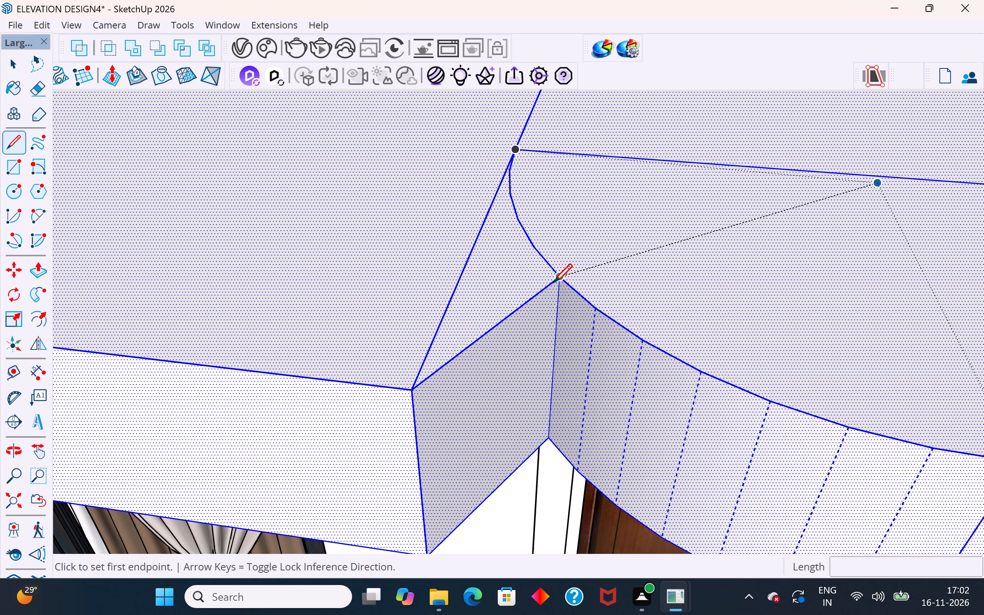
left_click(558, 279)
left_click(478, 249)
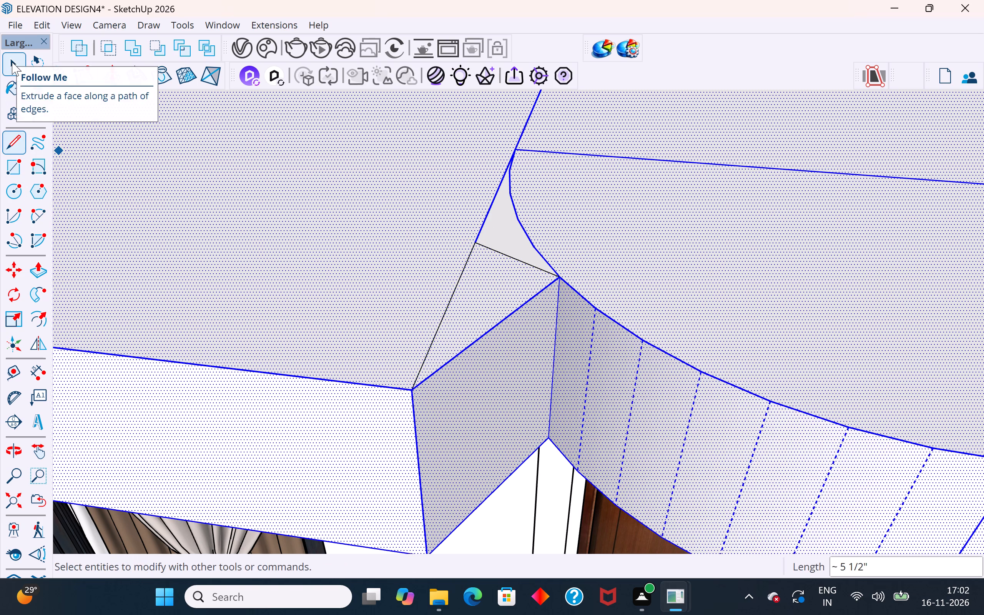
left_click(19, 144)
left_click(557, 282)
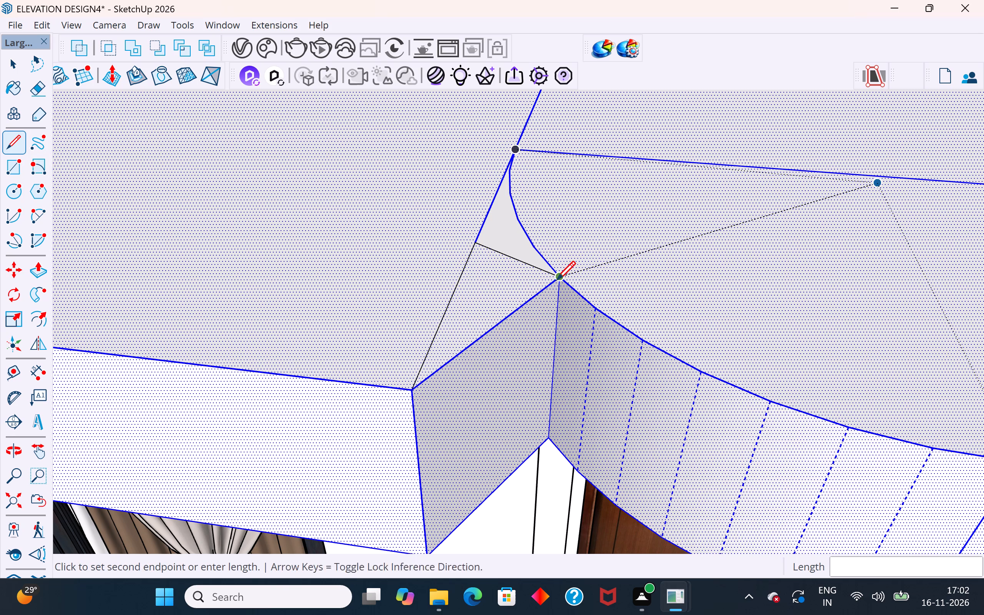
left_click(445, 312)
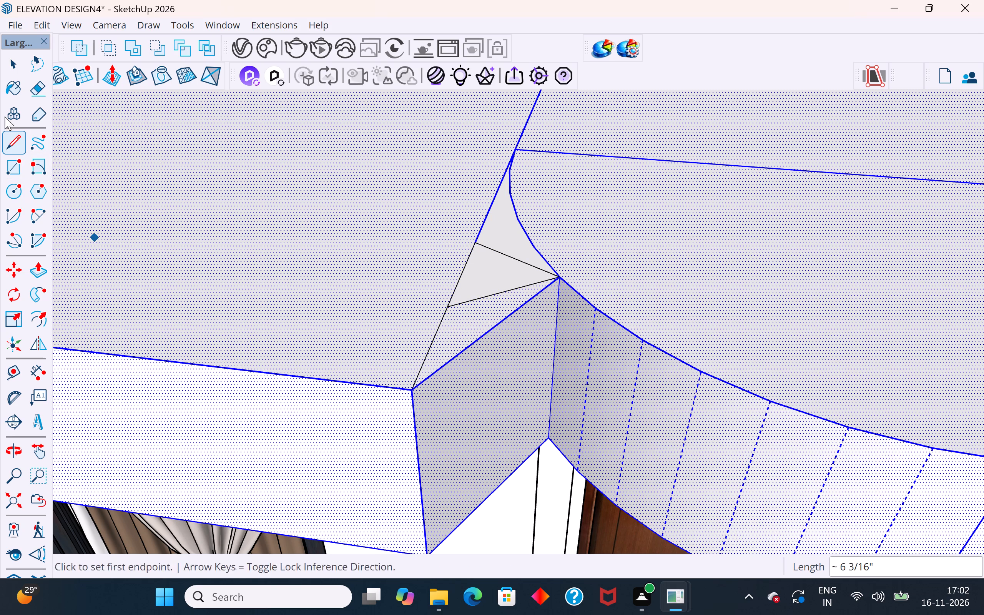
left_click(17, 62)
scroll(437, 318, "down", 18)
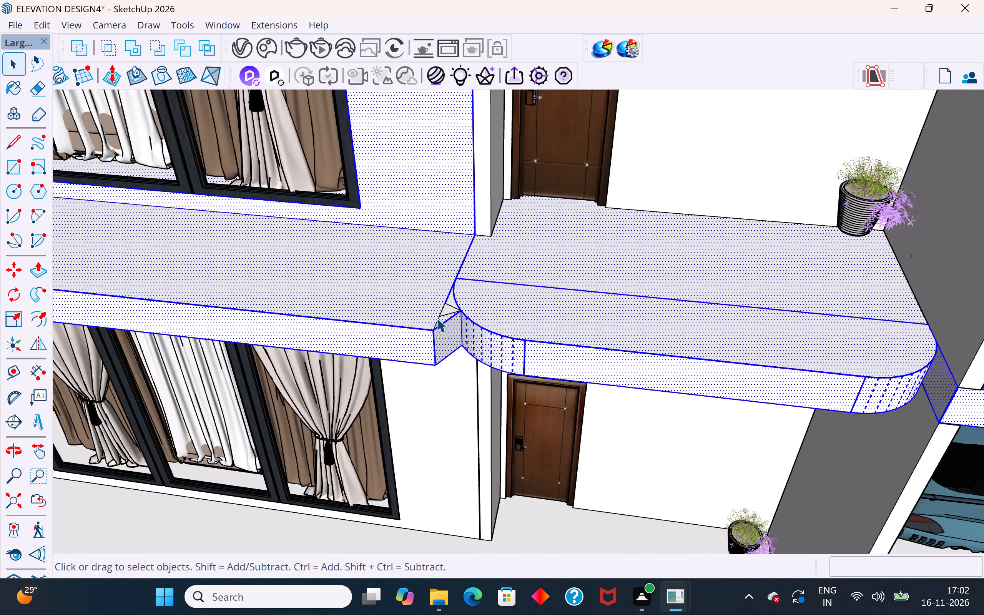
scroll(437, 318, "down", 4)
left_click(115, 551)
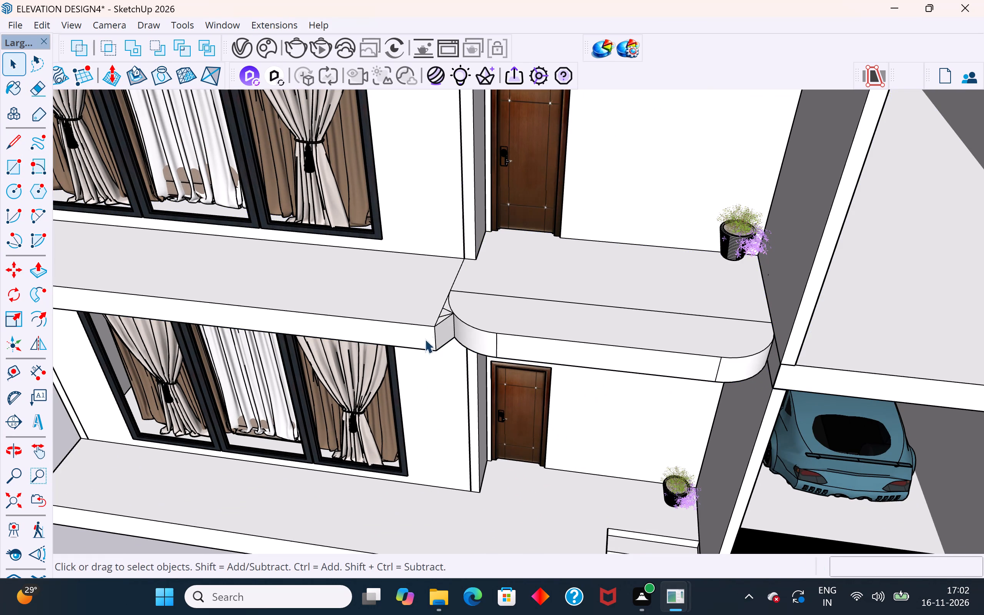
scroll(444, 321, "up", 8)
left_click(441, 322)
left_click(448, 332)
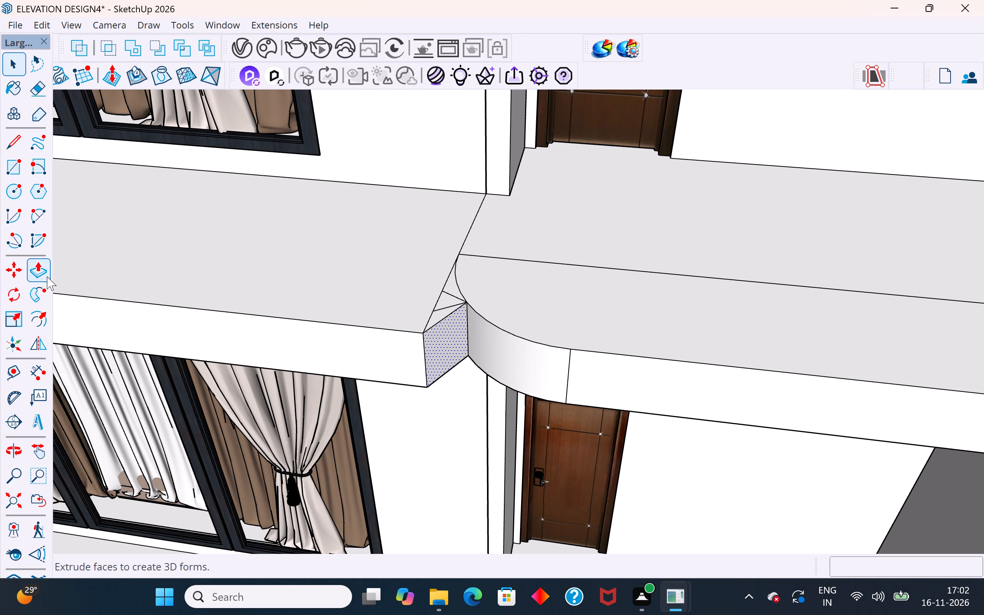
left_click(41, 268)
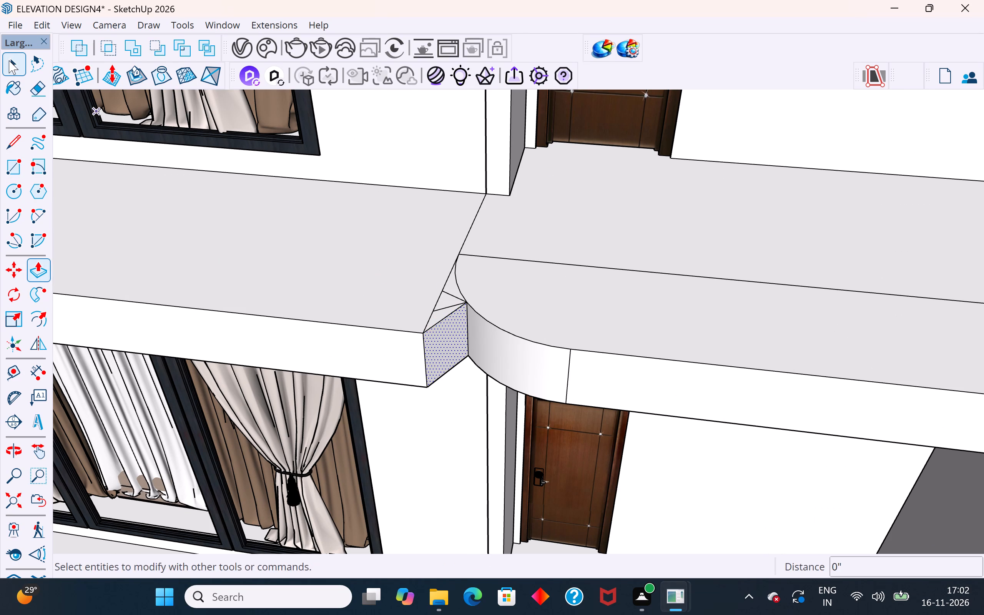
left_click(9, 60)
Push the frontmost triangular face of the remaining wedge down 1' through the slab thickness.
middle_click_drag(476, 317, 462, 409)
scroll(446, 348, "up", 4)
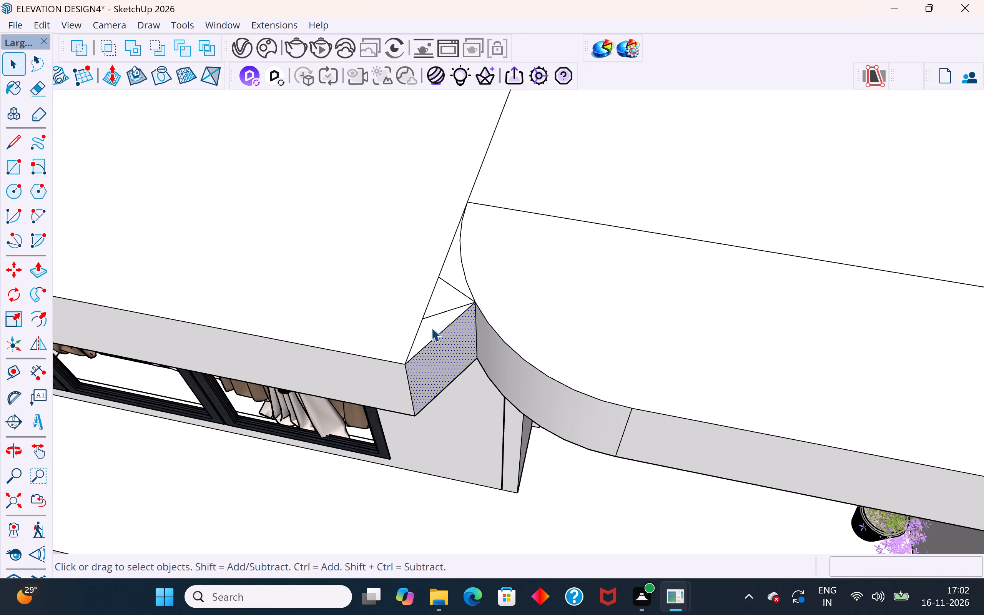
left_click(431, 327)
left_click(43, 273)
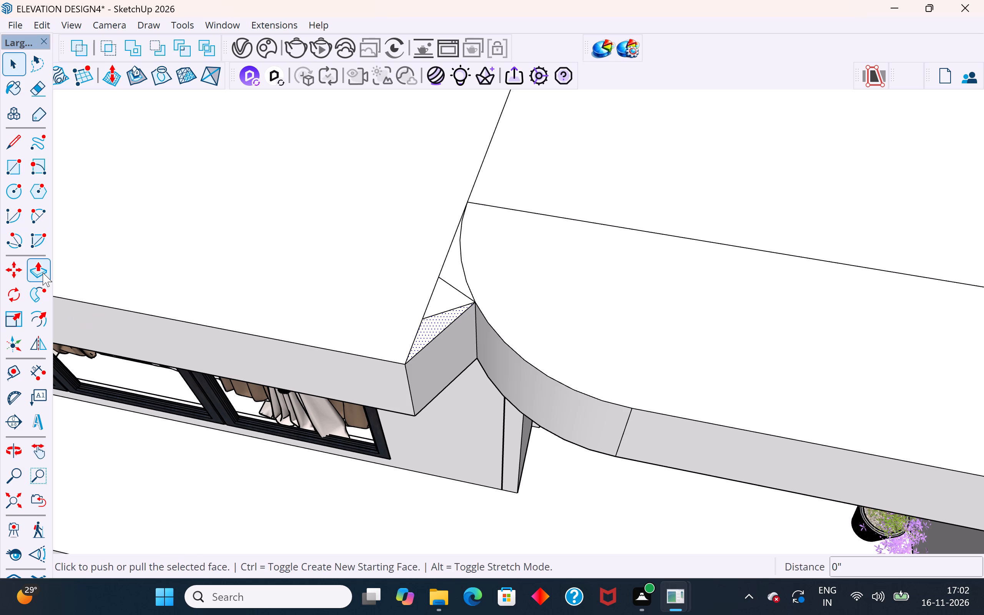
left_click(429, 342)
left_click(423, 411)
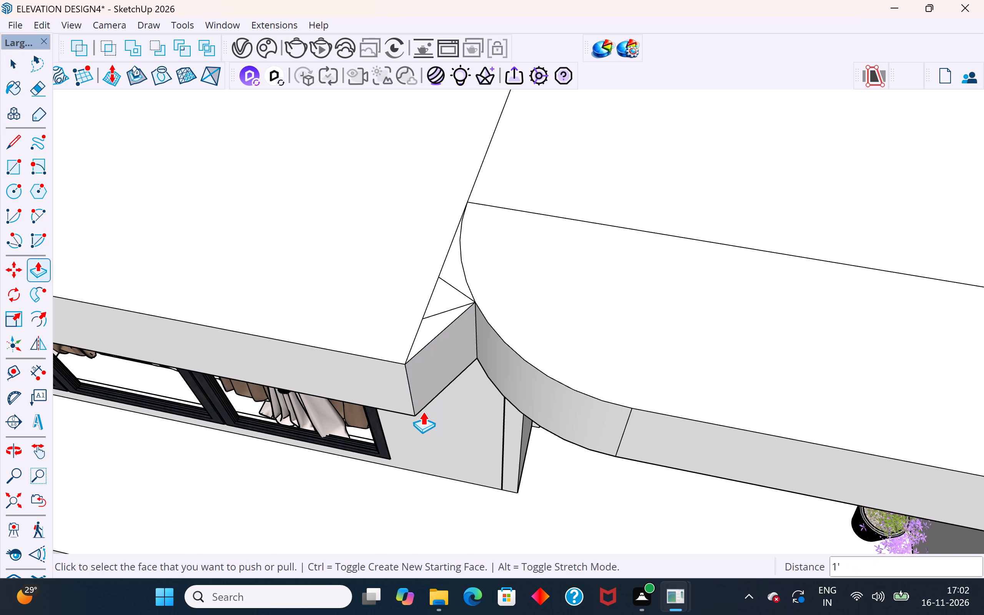
Delete the second wedge piece's slanted side face, top face, and leftover upper and lower edges.
left_click(13, 61)
left_click(439, 347)
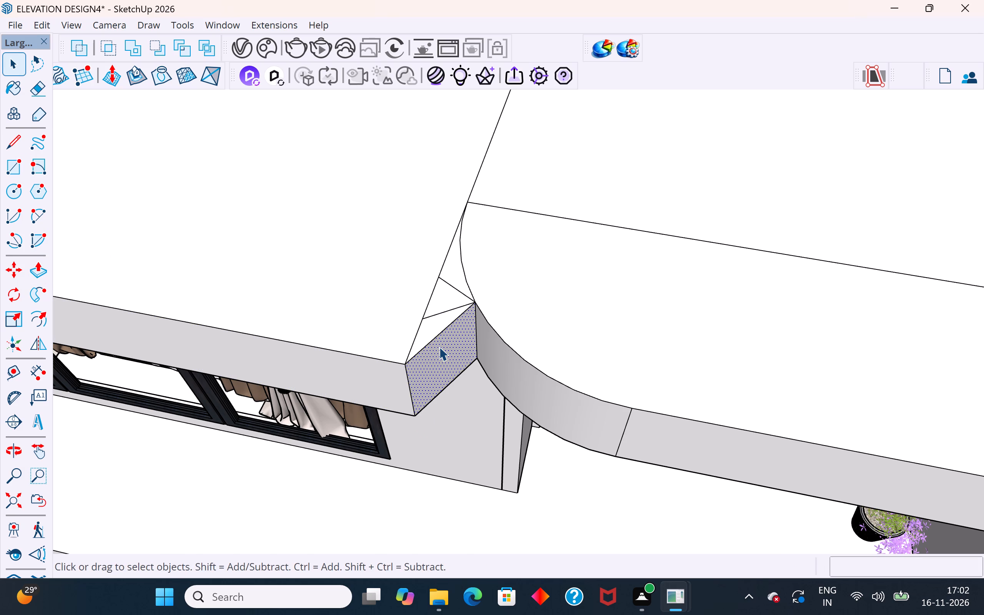
key("Delete")
left_click(440, 326)
key("Delete")
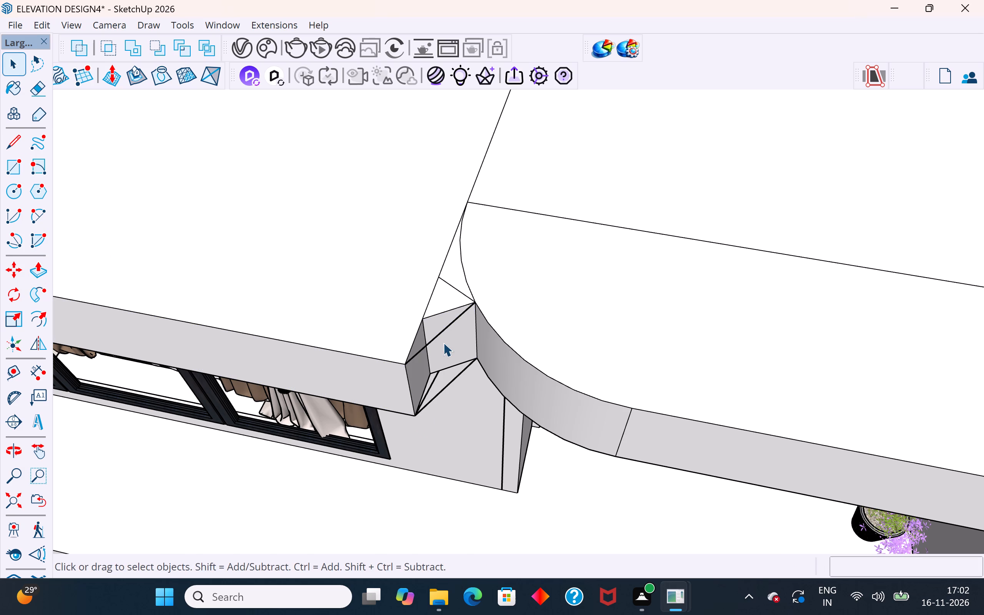
left_click(441, 328)
key("Delete")
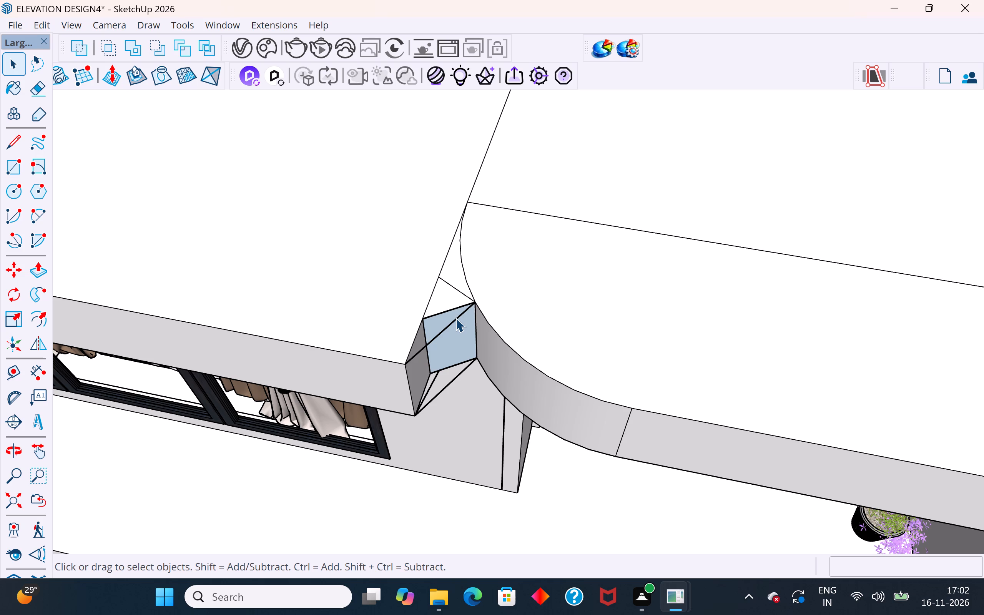
left_click(455, 317)
key("Delete")
left_click(452, 384)
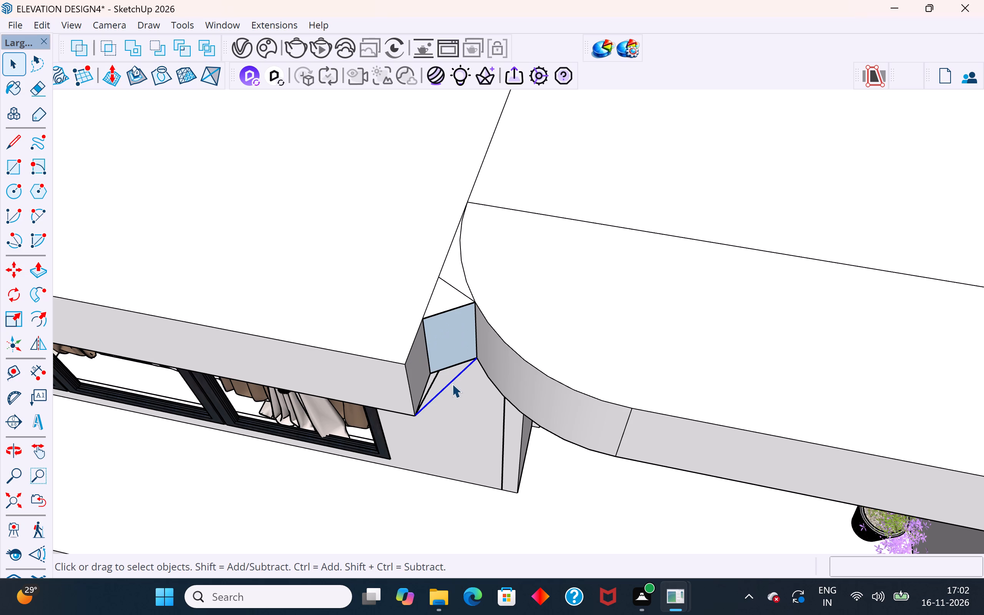
key("Delete")
left_click(435, 379)
key("Delete")
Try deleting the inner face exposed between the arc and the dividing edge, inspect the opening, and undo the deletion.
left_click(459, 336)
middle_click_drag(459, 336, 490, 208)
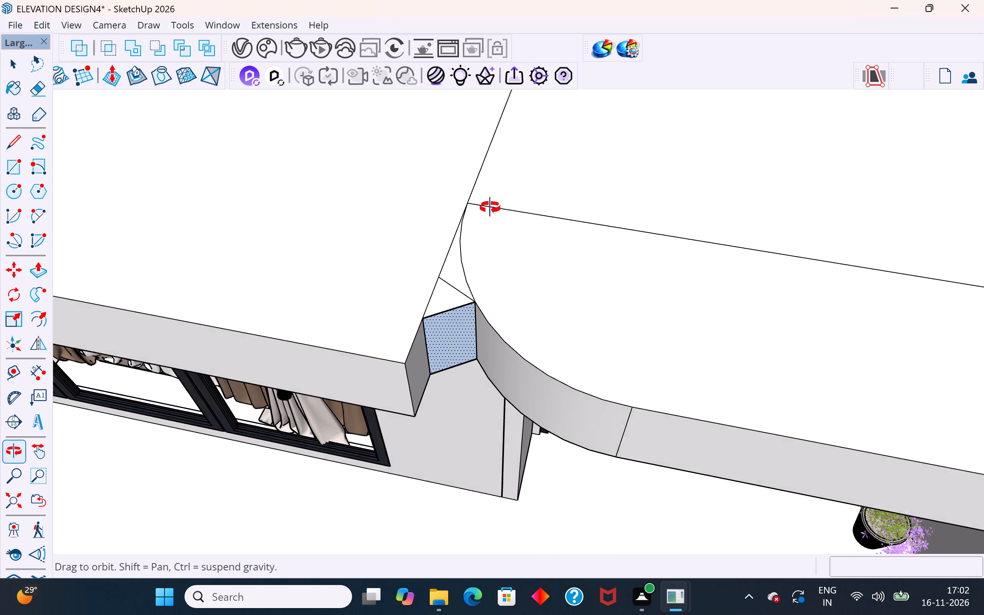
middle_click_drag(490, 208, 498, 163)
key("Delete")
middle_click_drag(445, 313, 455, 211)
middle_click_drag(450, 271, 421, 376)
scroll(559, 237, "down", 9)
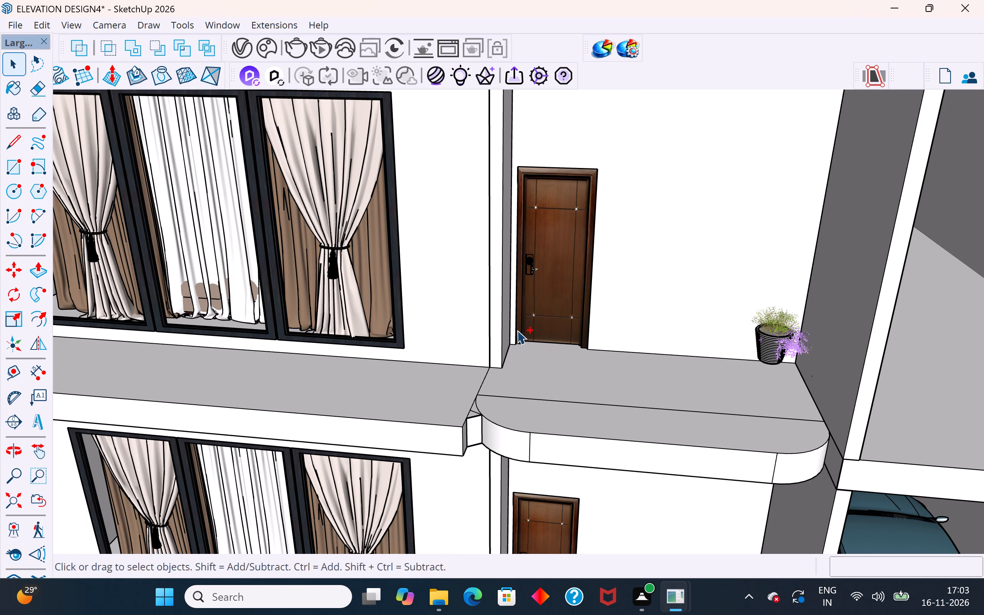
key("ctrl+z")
Examine the partly cut corner and its exposed inner face from above.
scroll(470, 441, "up", 2)
scroll(604, 174, "down", 3)
middle_click_drag(555, 349, 540, 462)
scroll(539, 470, "up", 3)
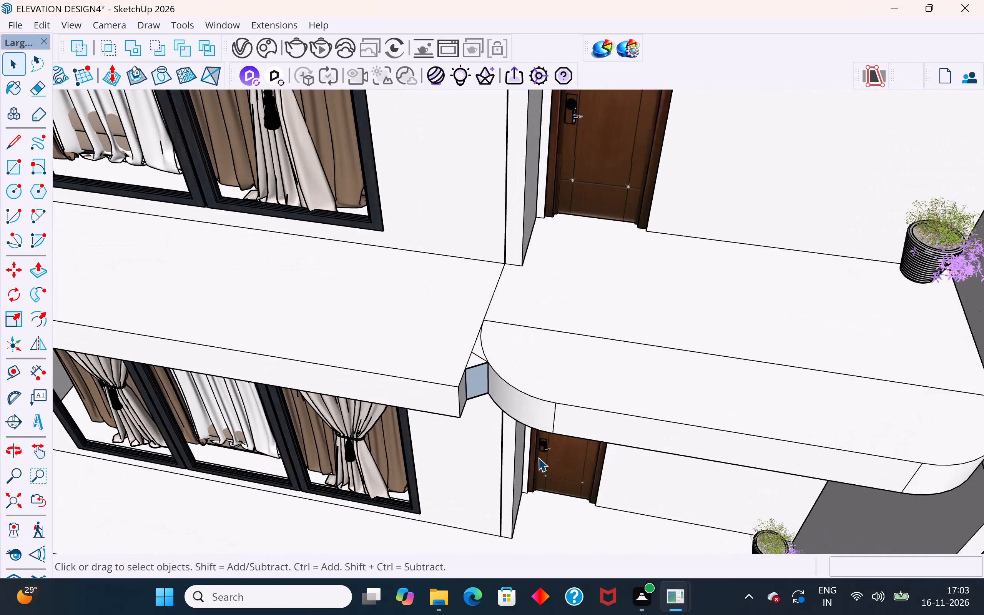
middle_click_drag(531, 440, 534, 448)
scroll(612, 226, "down", 4)
middle_click_drag(568, 333, 560, 372)
scroll(558, 381, "up", 3)
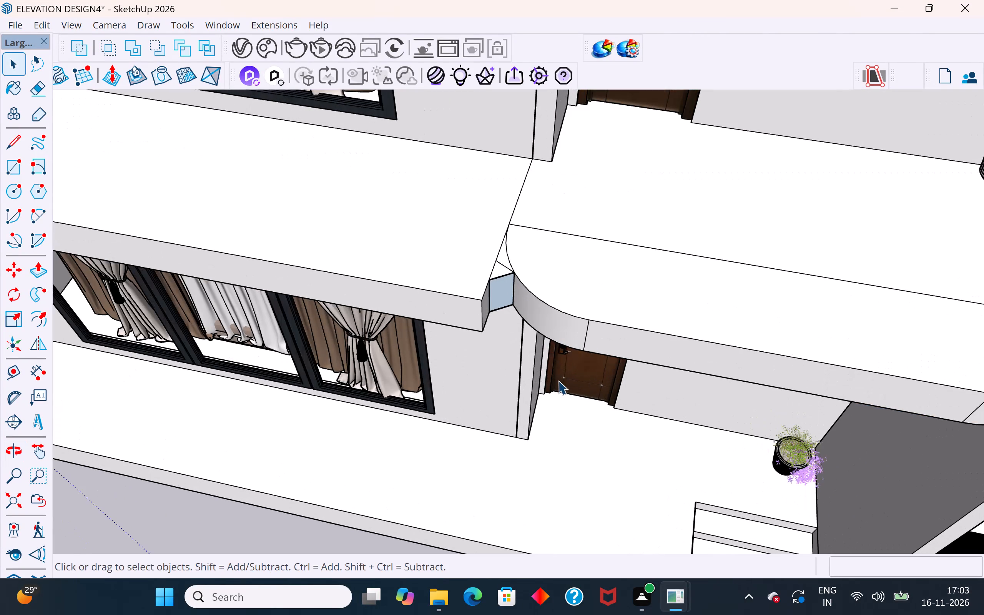
Push the small triangular top face beside the arc down through the slab thickness.
left_click(94, 479)
scroll(492, 308, "up", 5)
left_click(500, 243)
left_click(32, 272)
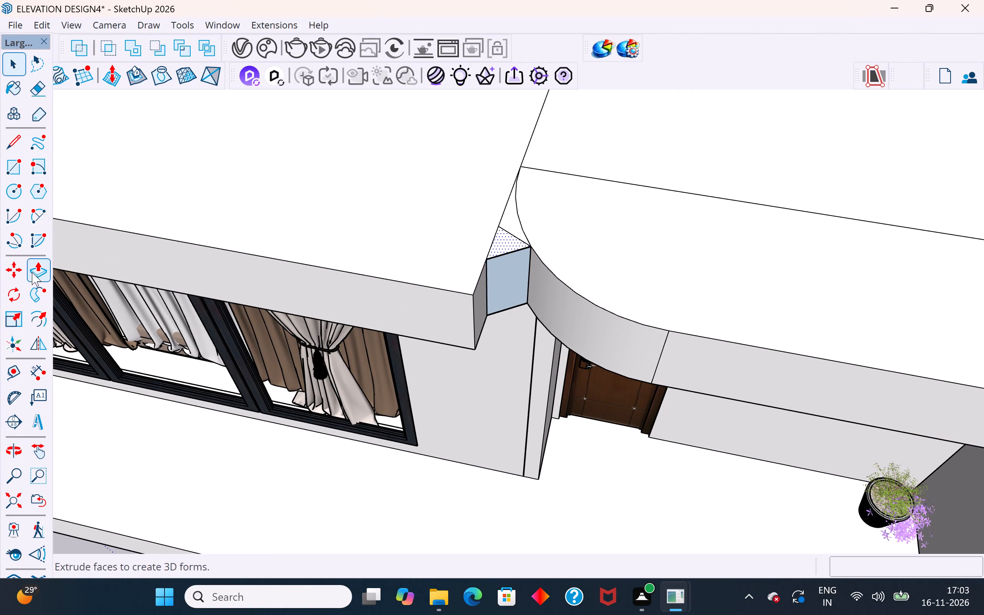
left_click(508, 241)
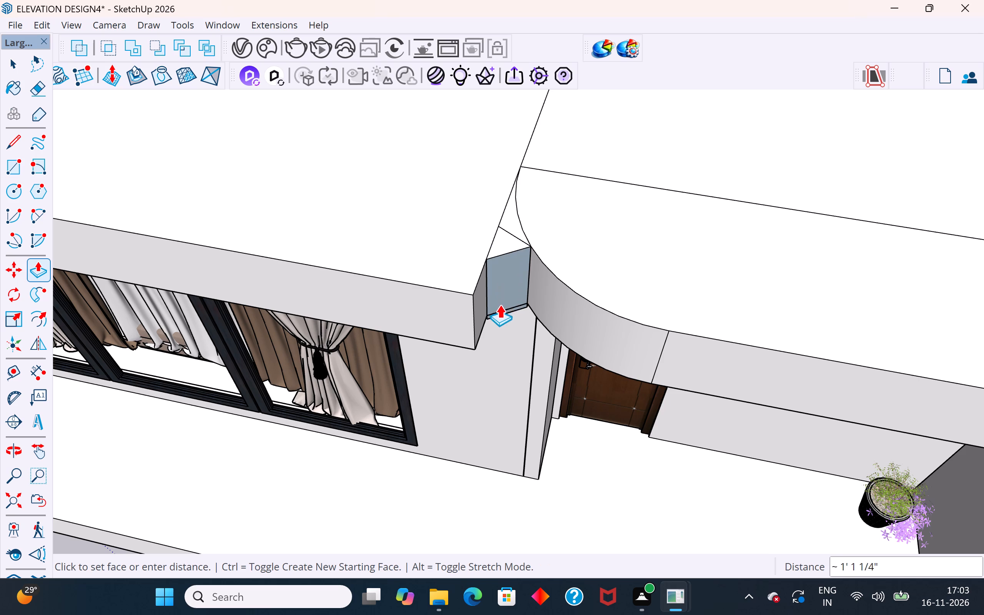
left_click(491, 314)
Delete the slanted outer side face of the small triangular wedge.
left_click(13, 60)
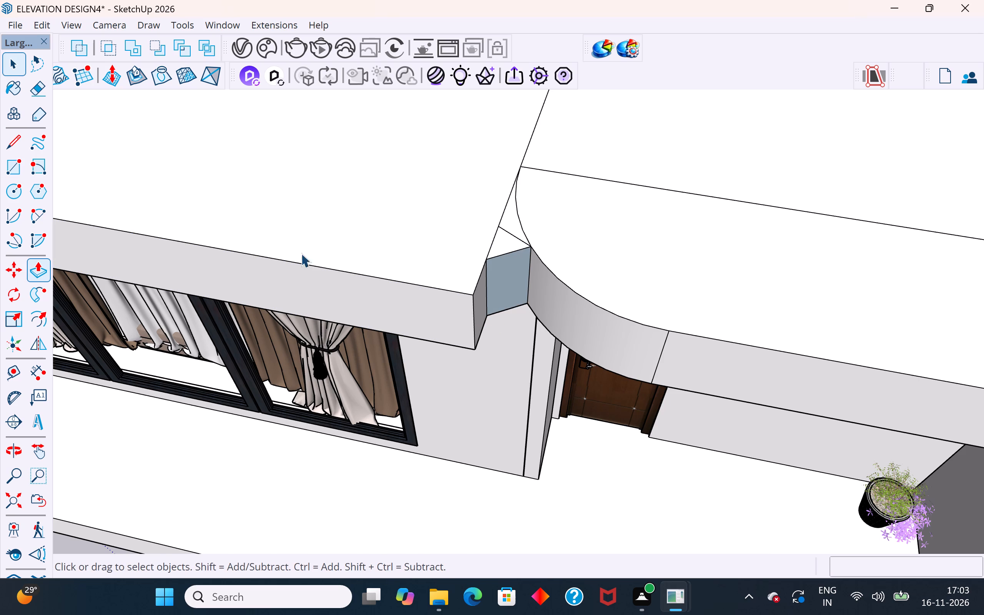
left_click(497, 281)
key("Delete")
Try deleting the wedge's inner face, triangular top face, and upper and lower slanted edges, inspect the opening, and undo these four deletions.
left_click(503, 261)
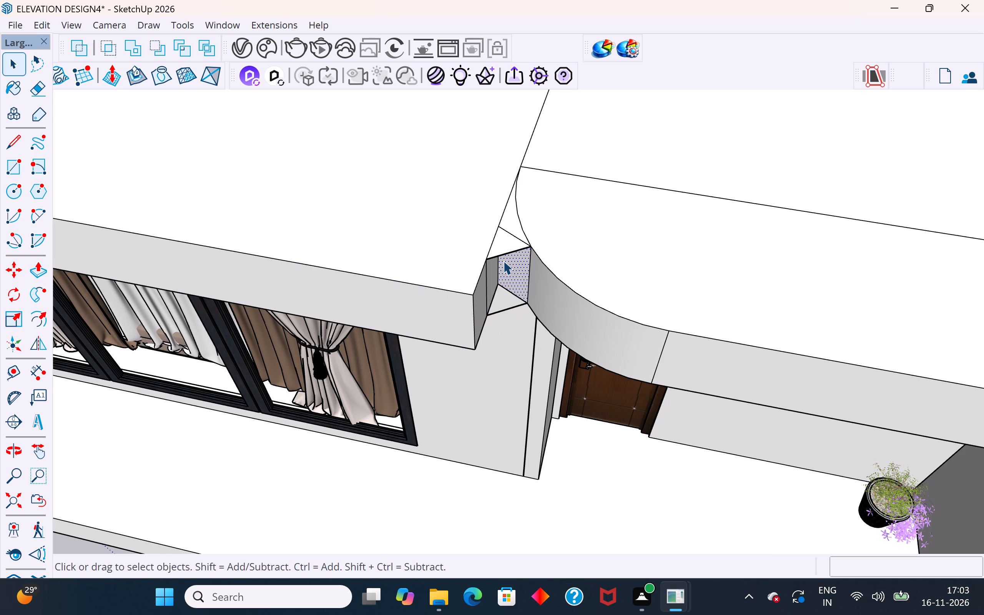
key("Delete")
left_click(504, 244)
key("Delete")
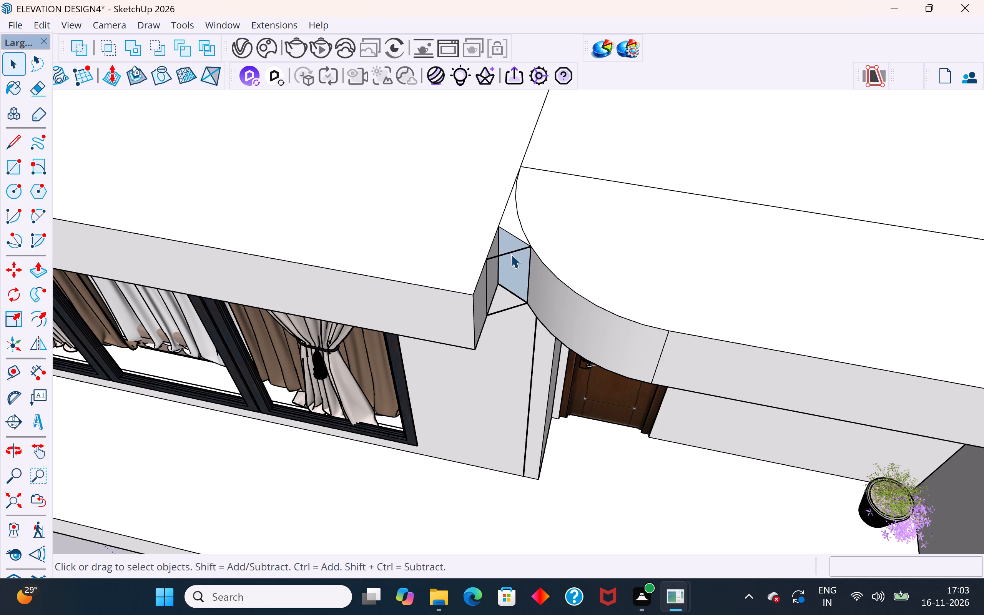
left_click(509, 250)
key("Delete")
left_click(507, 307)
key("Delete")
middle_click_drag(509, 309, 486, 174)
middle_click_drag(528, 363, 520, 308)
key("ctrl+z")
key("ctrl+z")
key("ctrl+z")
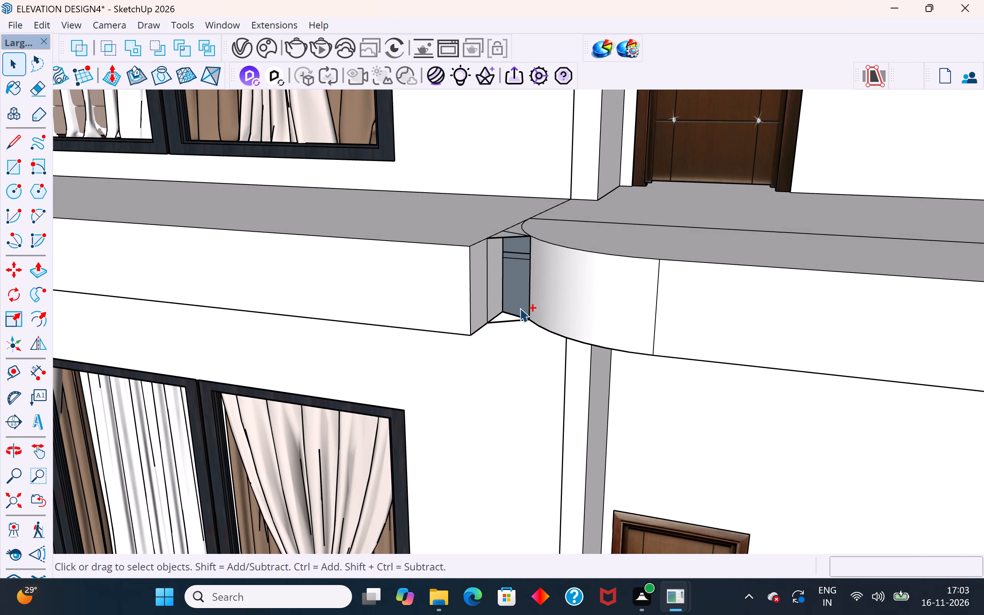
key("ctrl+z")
Delete the wedge's triangular top face, its upper and lower slanted edges, and the leftover vertical edge on the adjoining slab side.
scroll(497, 293, "up", 3)
middle_click_drag(505, 337, 515, 457)
scroll(517, 352, "up", 3)
left_click(525, 288)
key("Delete")
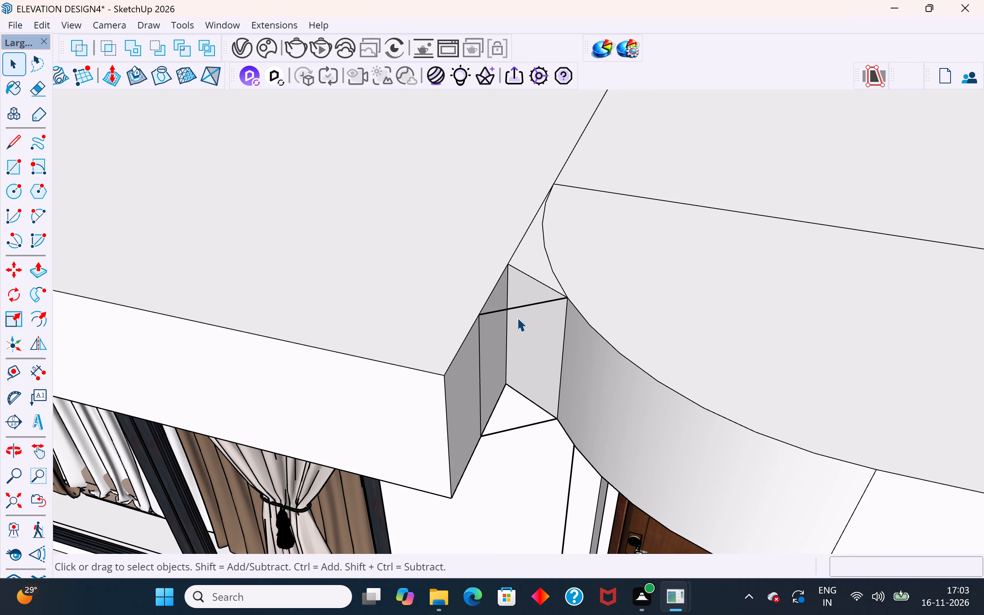
left_click(523, 304)
key("Delete")
left_click(522, 425)
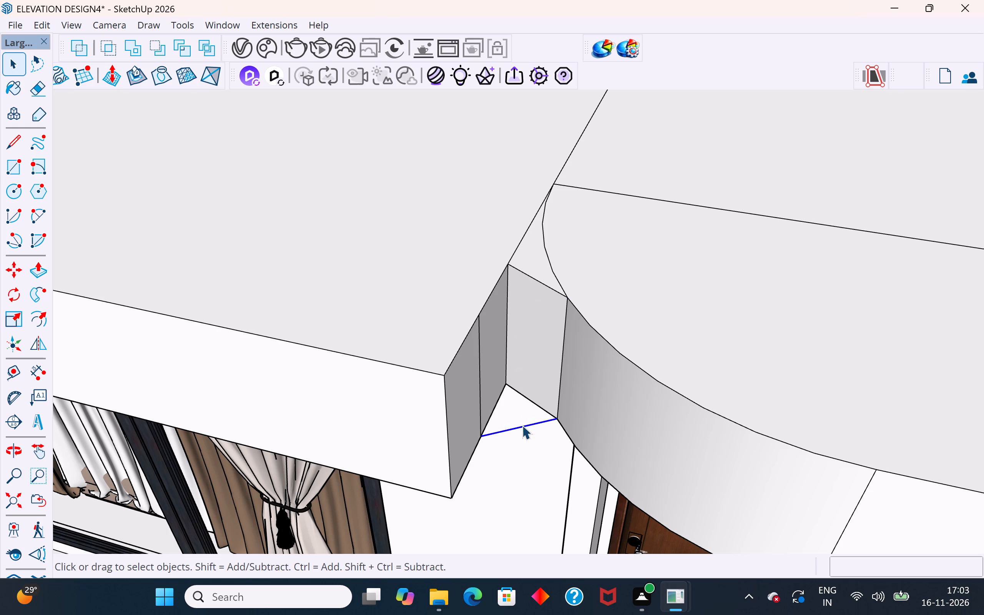
key("Delete")
left_click(478, 406)
key("Delete")
Examine the remaining top sliver between the arc and the dividing edge and which geometry is connected to it.
left_click(543, 345)
left_click(537, 257)
double_click(537, 251)
left_click(539, 250)
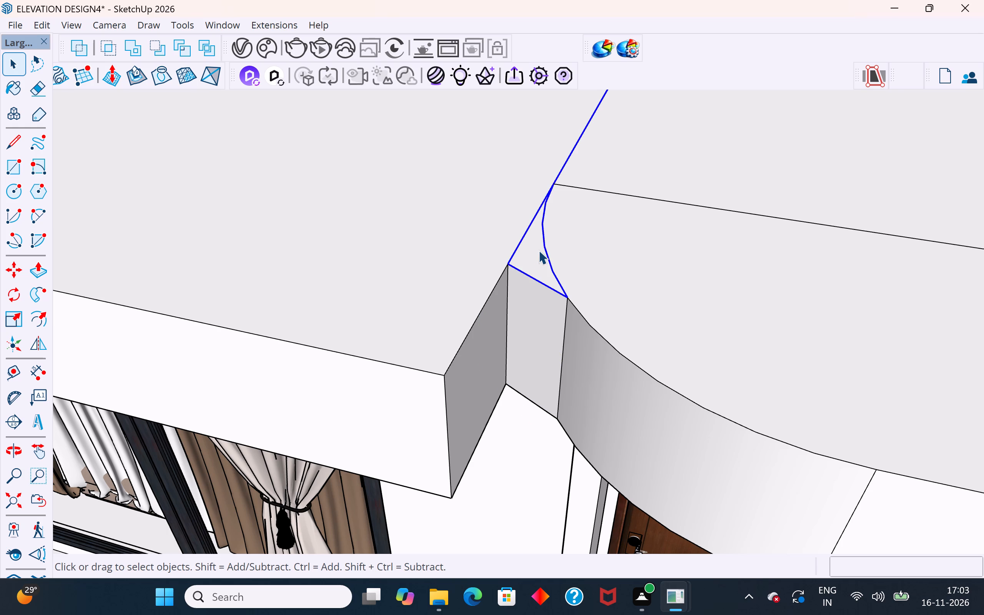
left_click(540, 249)
middle_click_drag(540, 249, 510, 371)
scroll(585, 150, "up", 5)
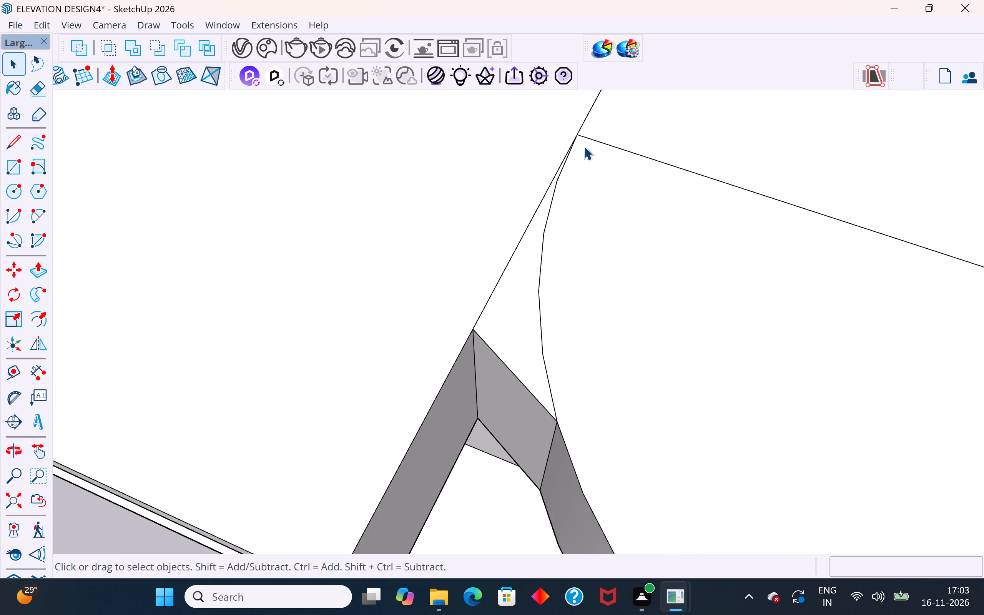
scroll(584, 146, "up", 7)
triple_click(464, 364)
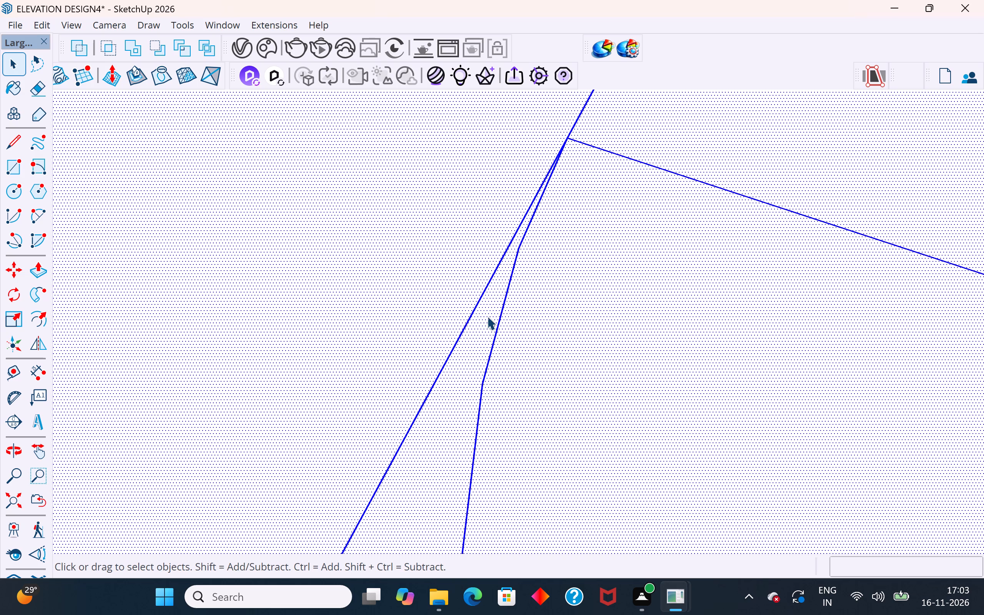
left_click(487, 311)
left_click(485, 312)
scroll(485, 312, "down", 11)
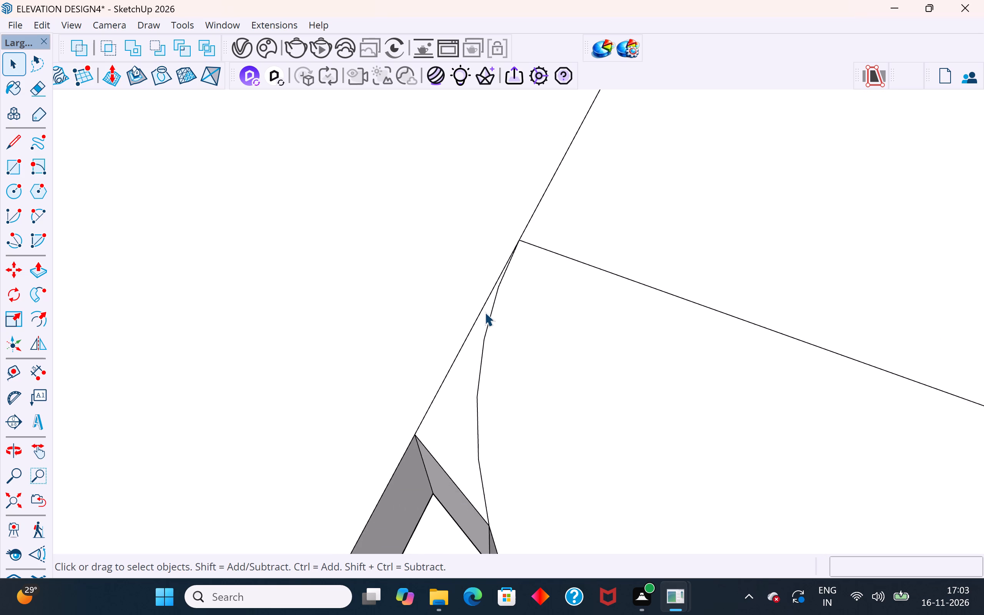
scroll(485, 312, "down", 14)
left_click(274, 471)
scroll(483, 323, "up", 2)
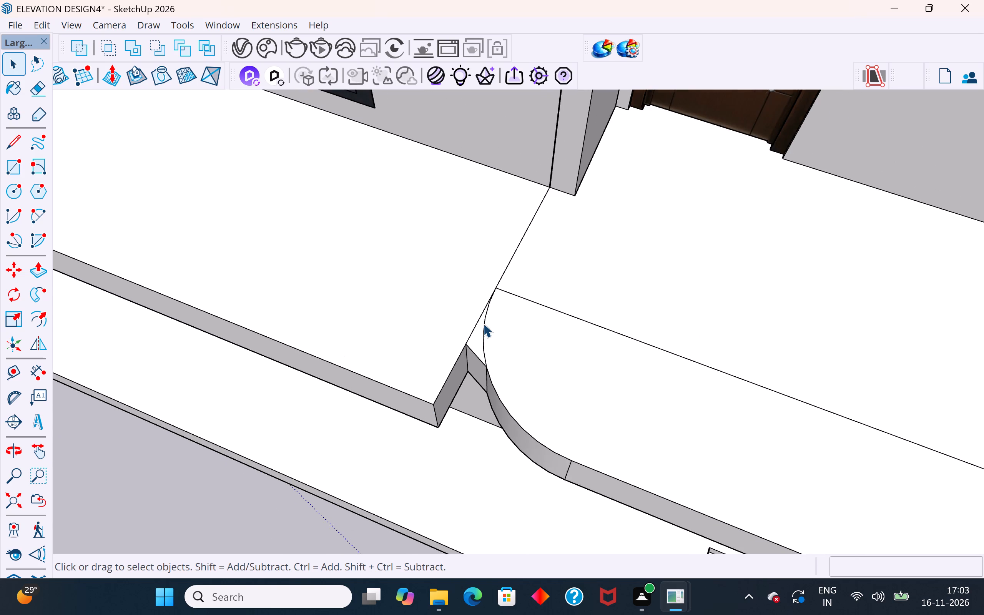
scroll(483, 323, "up", 5)
triple_click(470, 349)
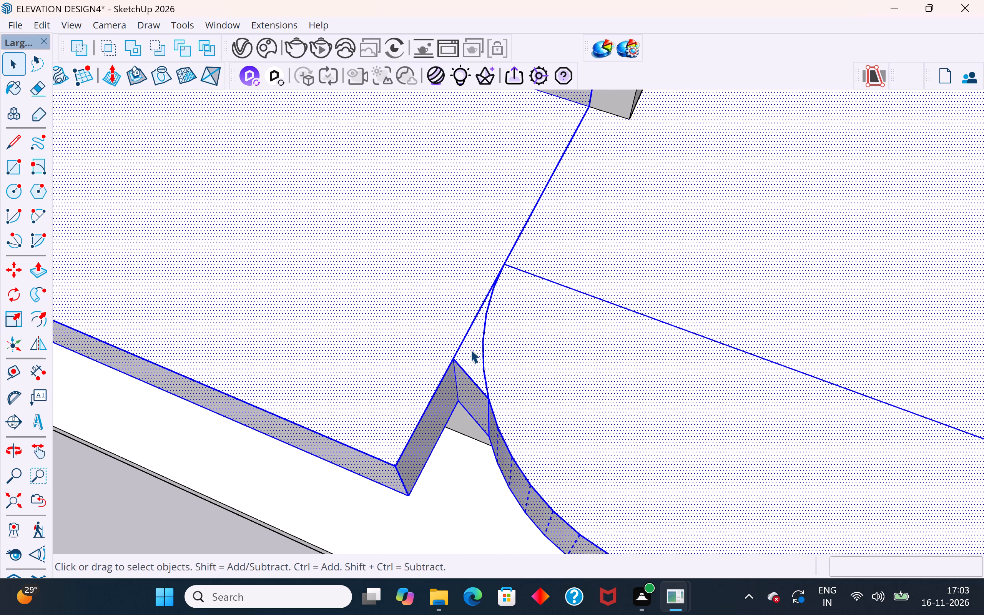
Draw a line about 8 13/16" long from the arc's cut endpoint across the sliver to the dividing edge.
left_click(14, 146)
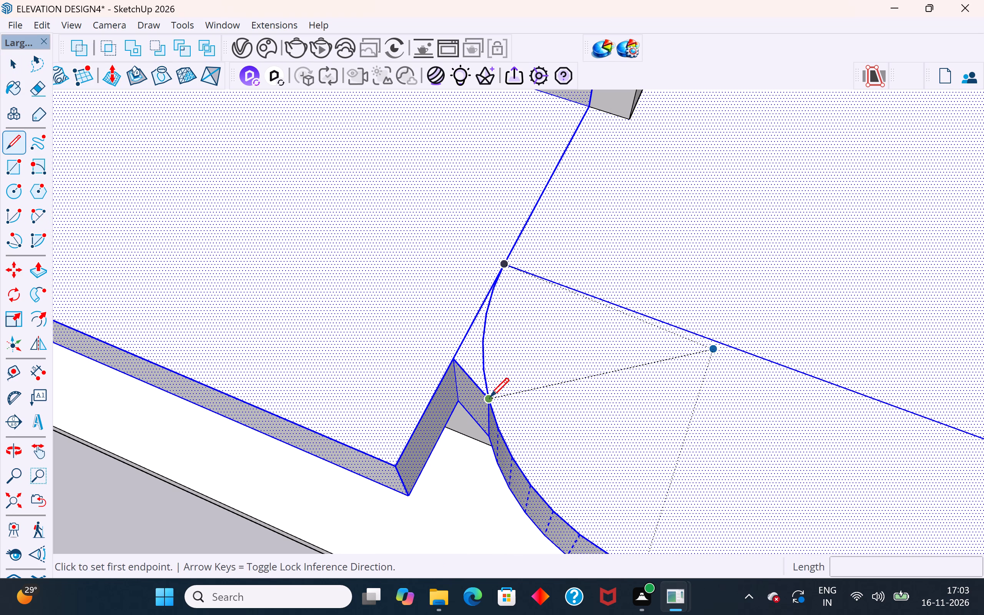
left_click(488, 400)
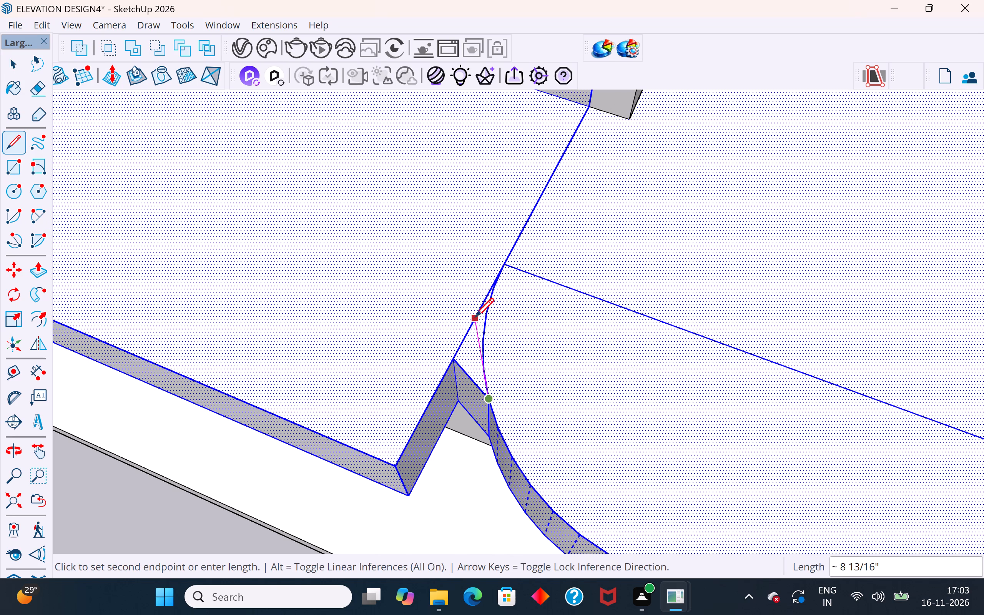
scroll(466, 362, "up", 6)
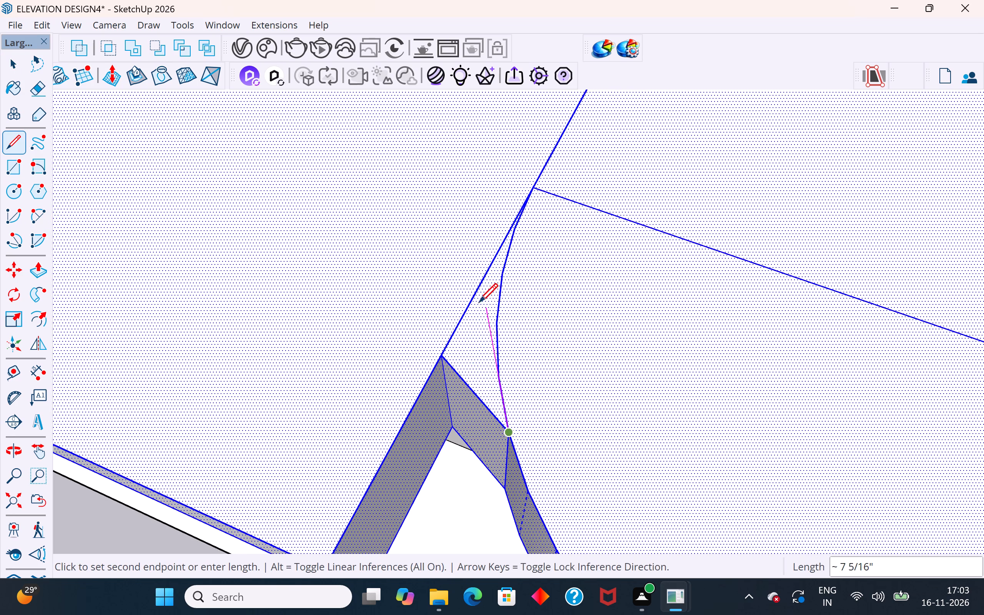
left_click(482, 291)
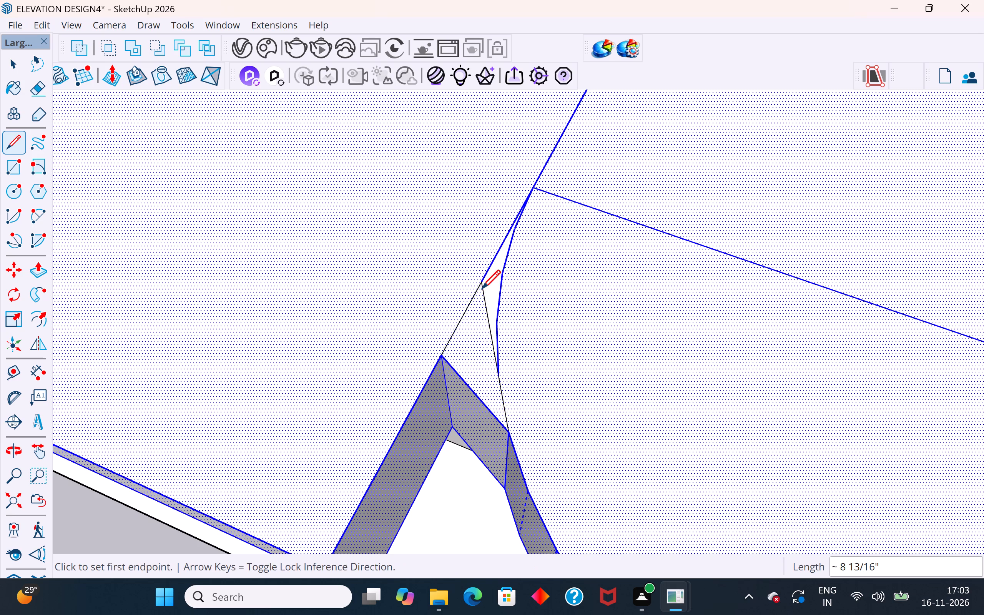
middle_click_drag(481, 402, 559, 296)
left_click(22, 73)
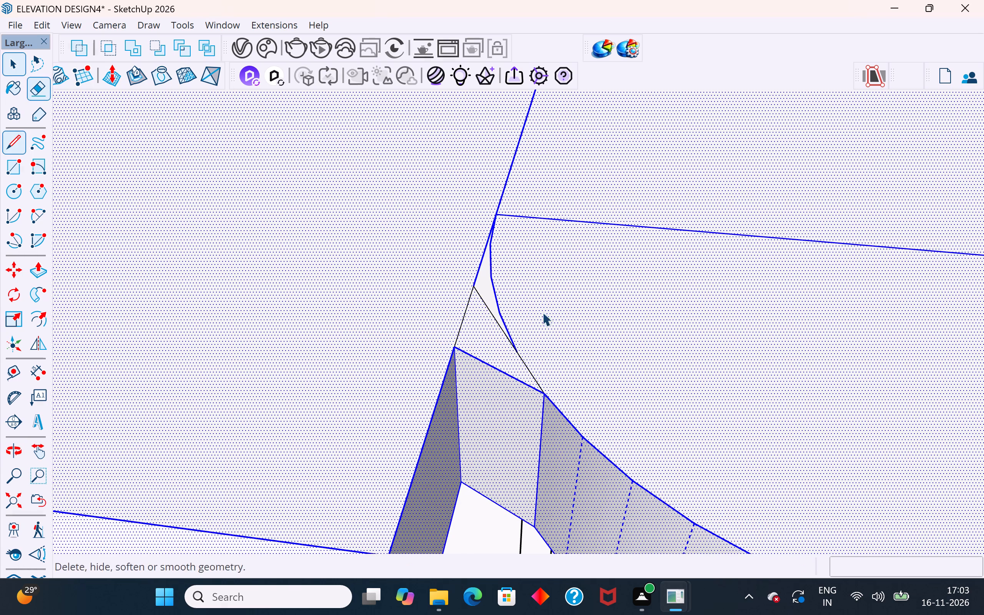
Push the triangular face in front of the new line down 1' through the slab thickness.
scroll(566, 334, "down", 10)
scroll(606, 273, "down", 10)
middle_click_drag(582, 362, 507, 478)
left_click(489, 485)
scroll(617, 307, "up", 11)
left_click(563, 325)
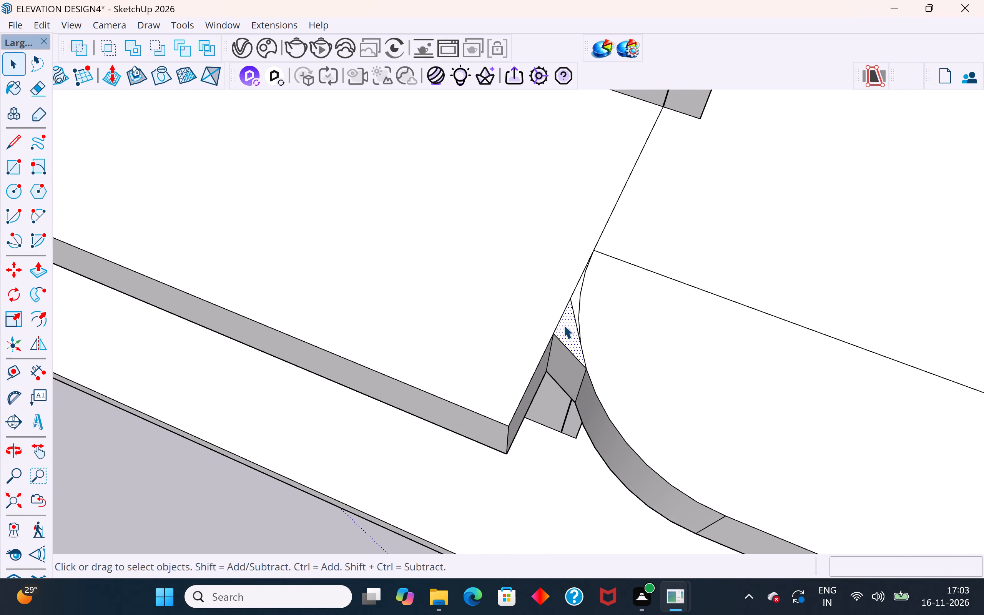
left_click(35, 274)
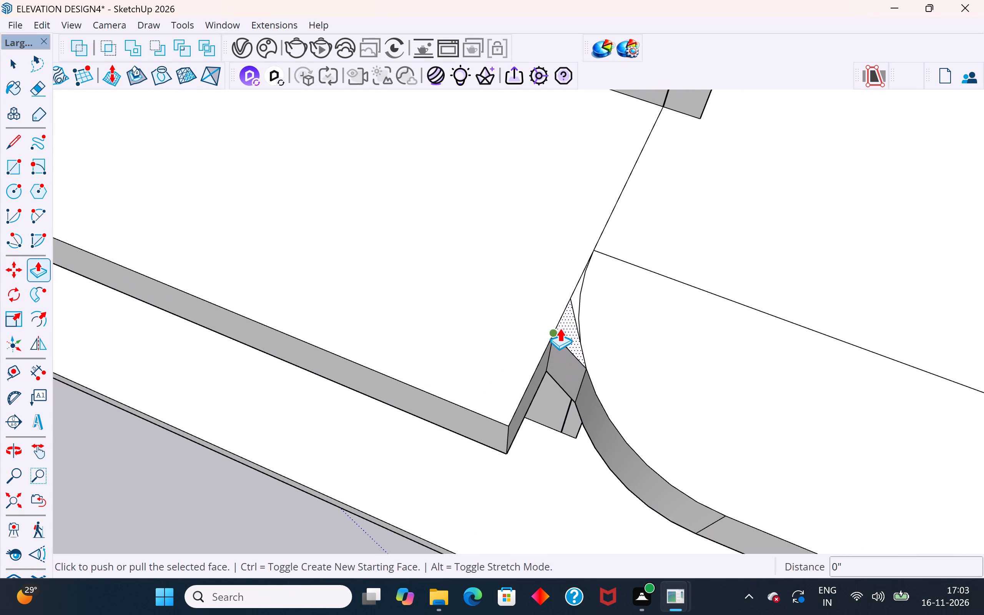
left_click(560, 328)
left_click(579, 417)
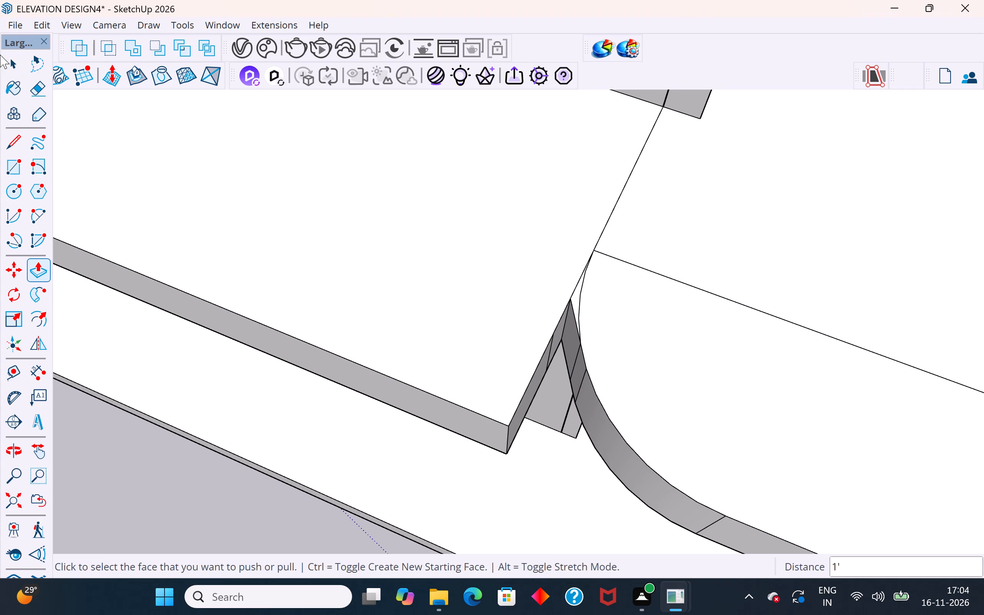
left_click(10, 61)
left_click(117, 478)
Draw a line about 3 1/16" long from the notch tip across the remaining sliver to the upper part of the arc.
scroll(651, 300, "up", 7)
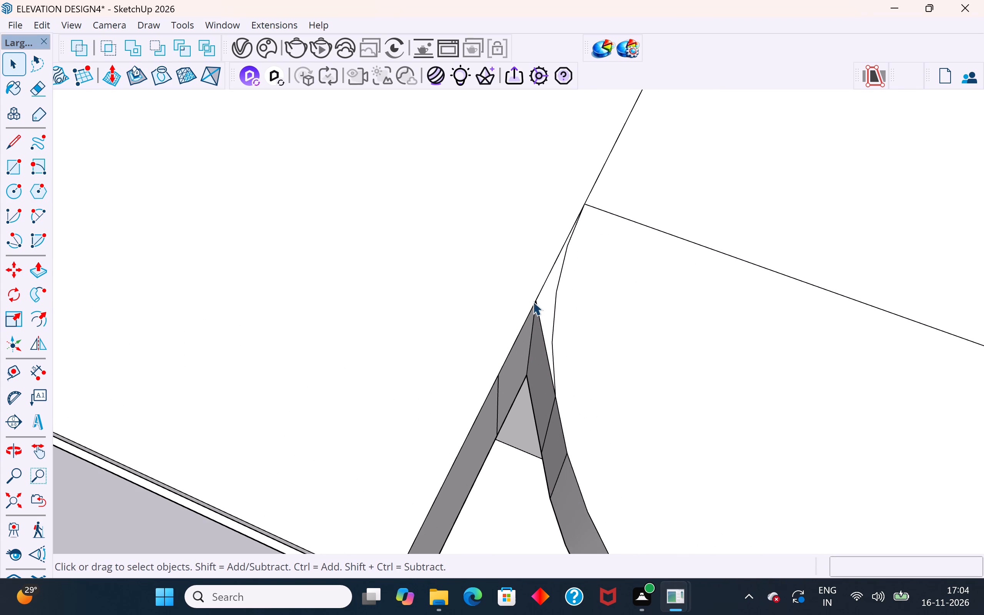
left_click(549, 301)
double_click(549, 301)
left_click(552, 281)
left_click(593, 298)
left_click(539, 296)
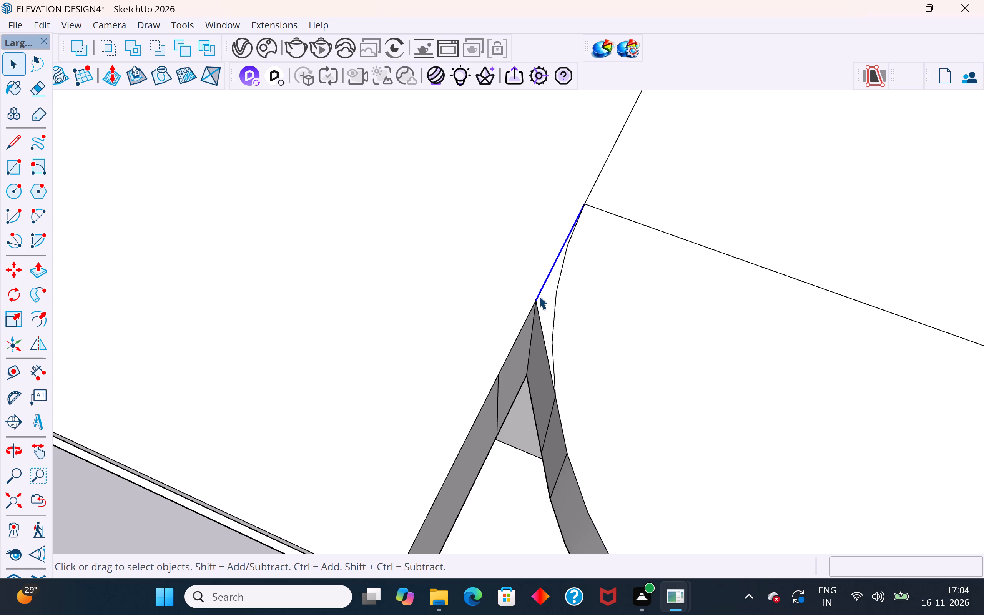
left_click(547, 298)
triple_click(548, 309)
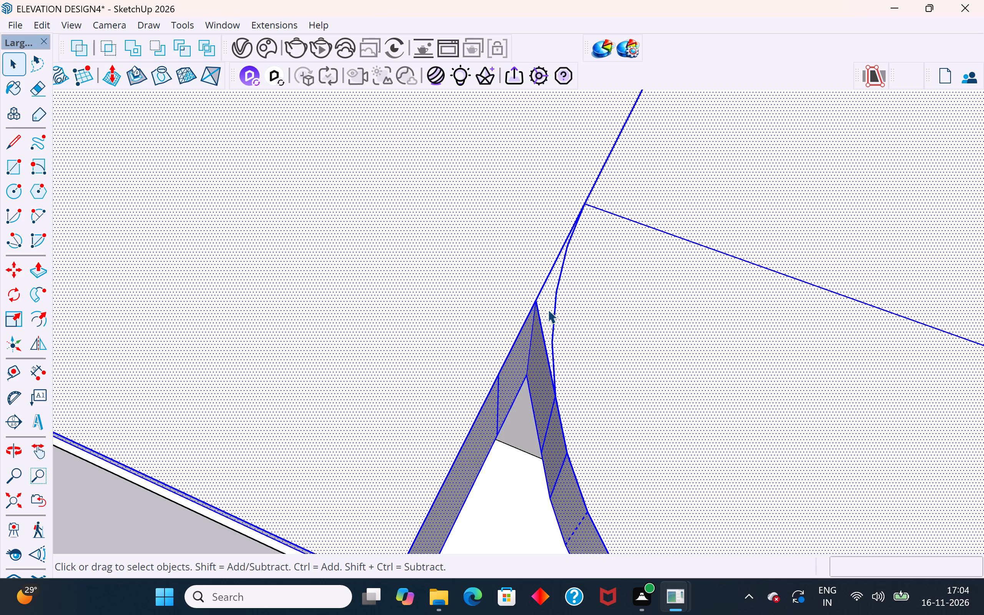
scroll(548, 309, "up", 4)
left_click(14, 150)
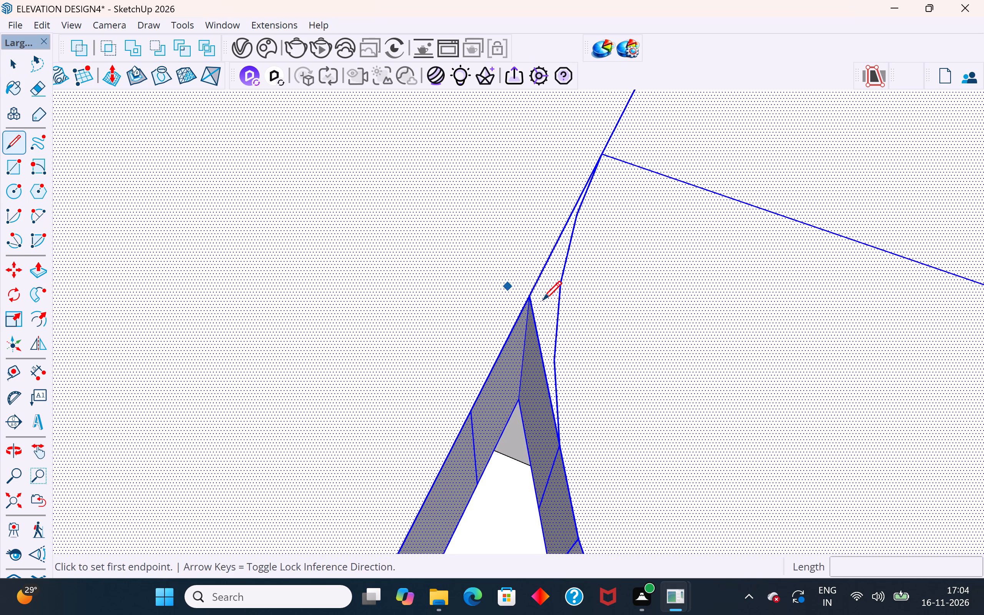
scroll(543, 302, "up", 3)
left_click(527, 295)
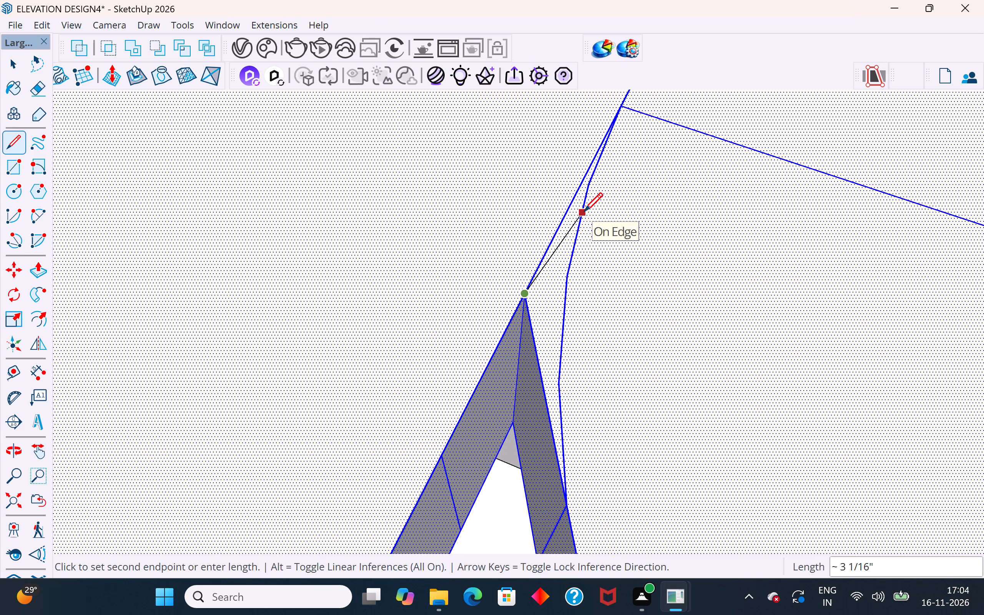
left_click(584, 213)
left_click(16, 60)
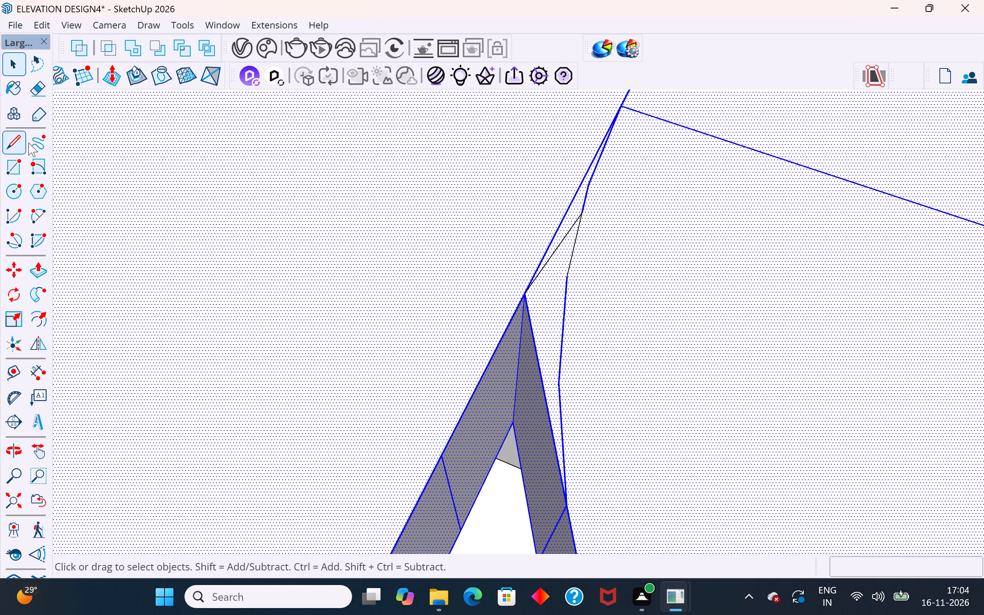
Draw a second line from the notch tip to the arc, meeting it nearer the slab front than the first line.
left_click(16, 140)
left_click(526, 298)
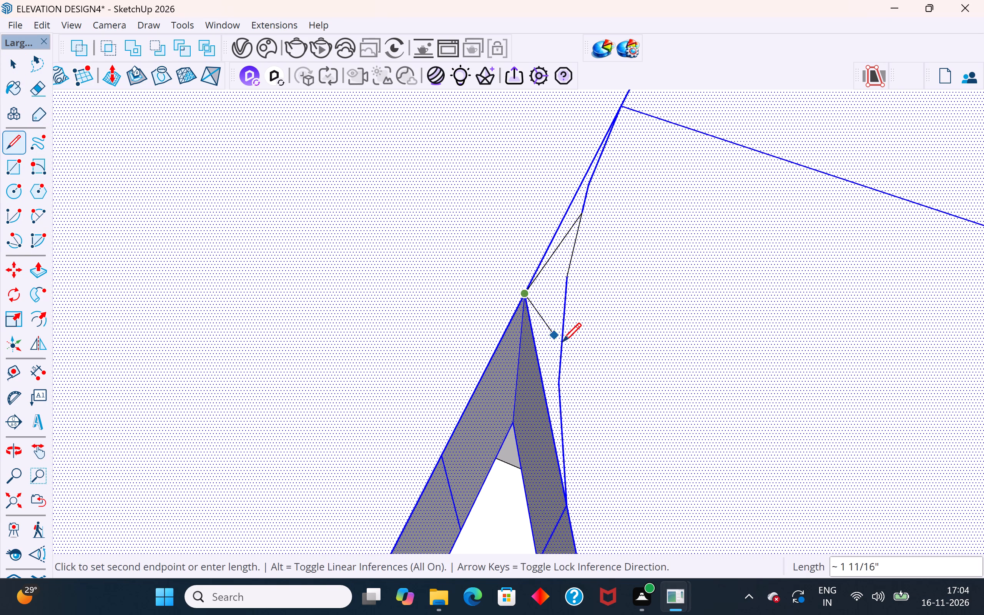
left_click(563, 344)
left_click(15, 61)
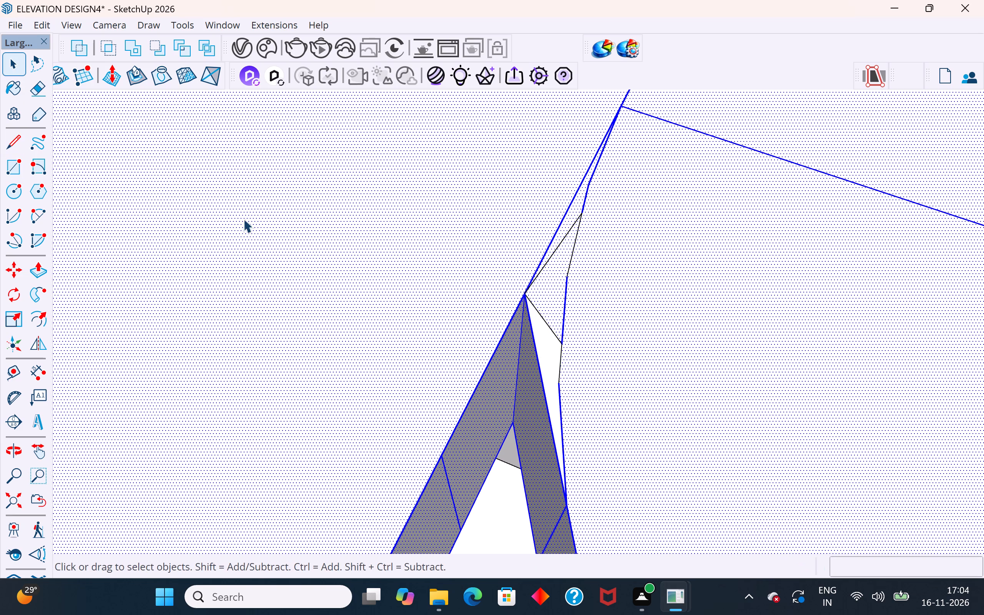
Push the small triangular sliver face between the notch and the arc down 1' through the slab thickness.
left_click(548, 348)
scroll(689, 317, "down", 11)
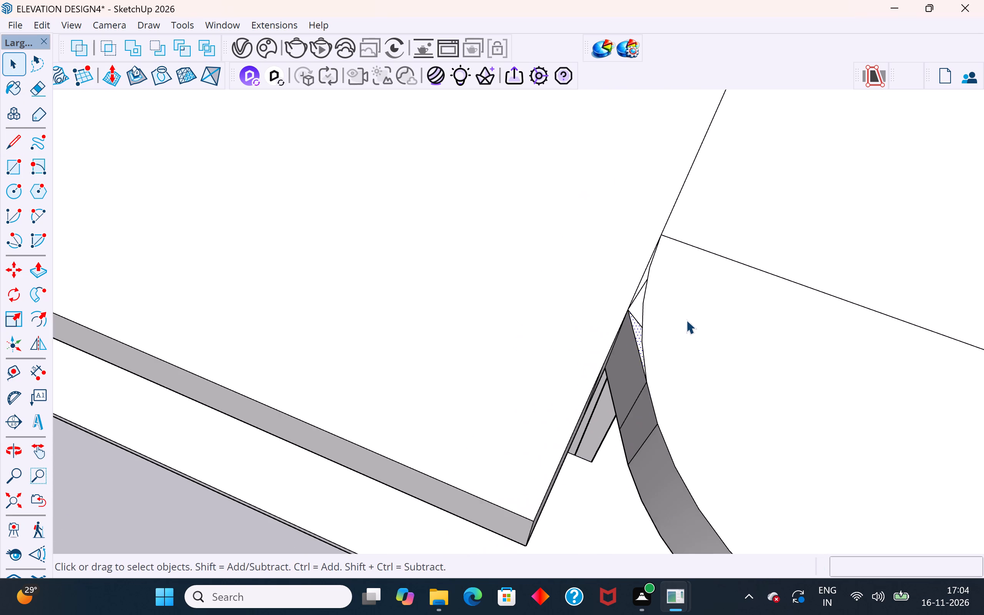
scroll(686, 320, "down", 10)
middle_click_drag(572, 421, 795, 332)
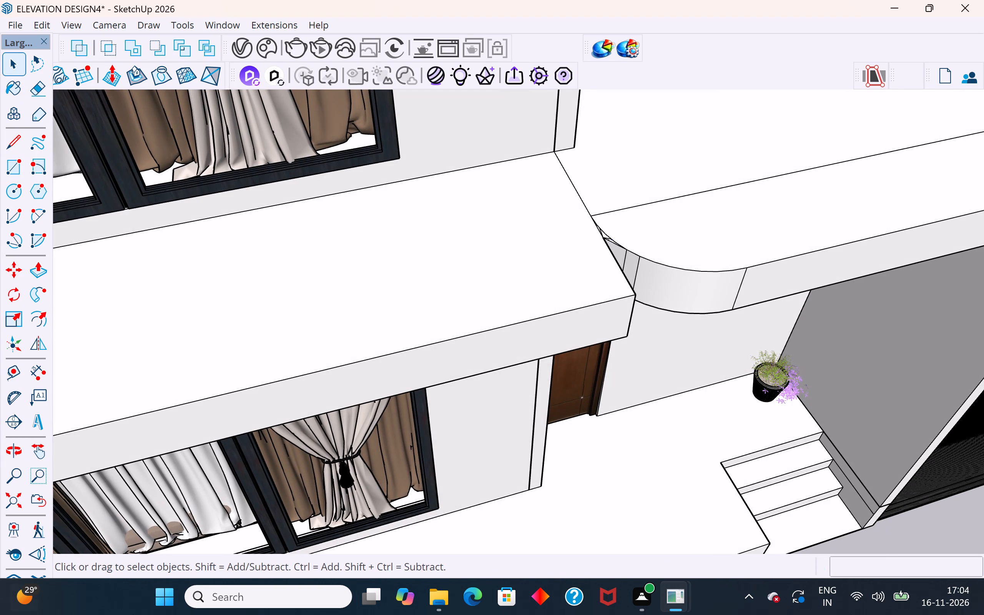
scroll(707, 251, "up", 3)
scroll(426, 152, "down", 6)
scroll(701, 189, "up", 1)
middle_click_drag(700, 185, 676, 150)
scroll(482, 192, "up", 12)
middle_click_drag(448, 259, 350, 247)
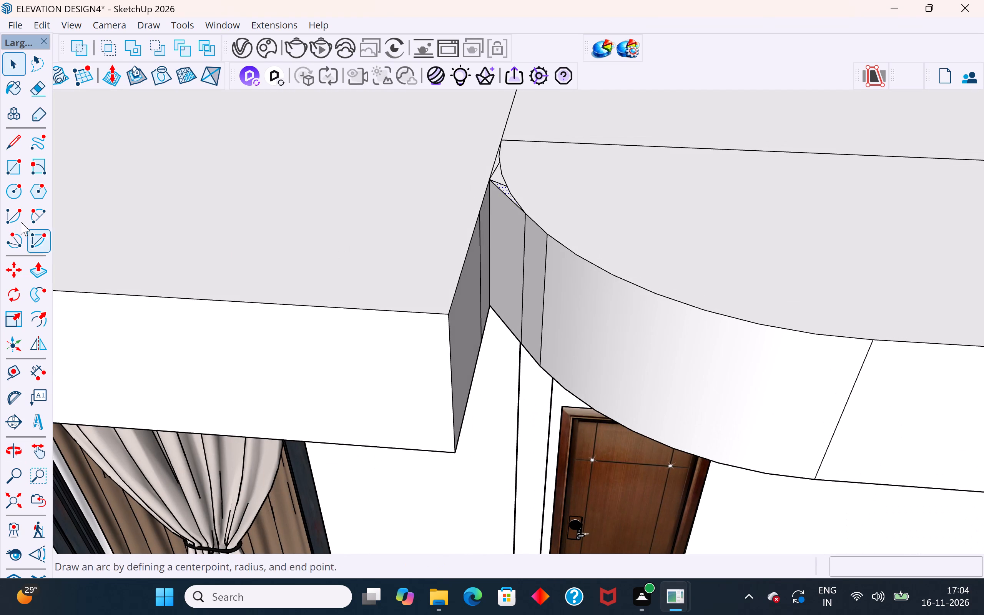
left_click(37, 263)
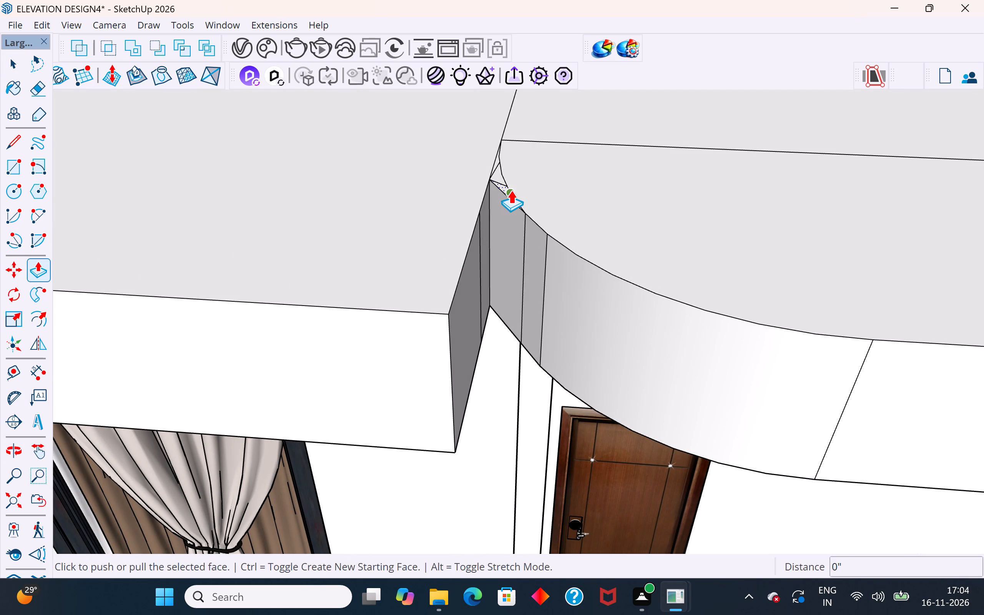
left_click(511, 190)
left_click(523, 340)
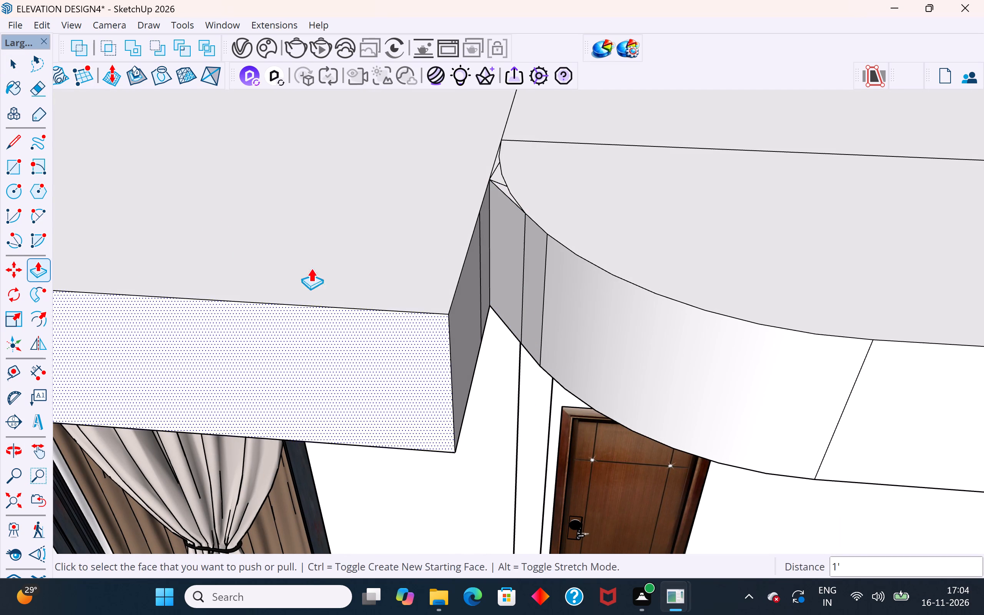
Delete the leftover vertical face, top face and diagonal edges around the pushed sliver to open the notch.
left_click(15, 66)
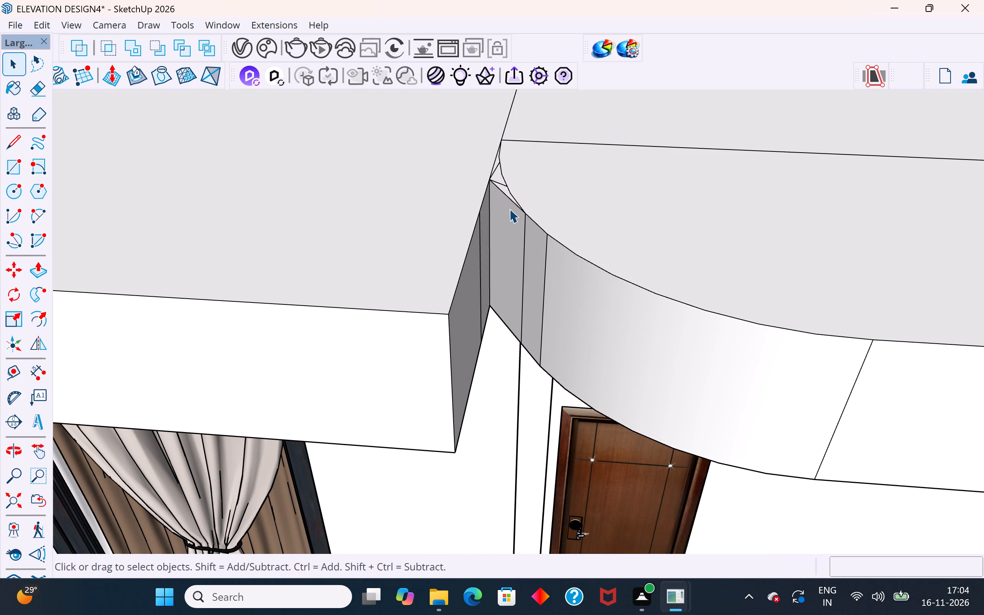
left_click(509, 209)
key("Delete")
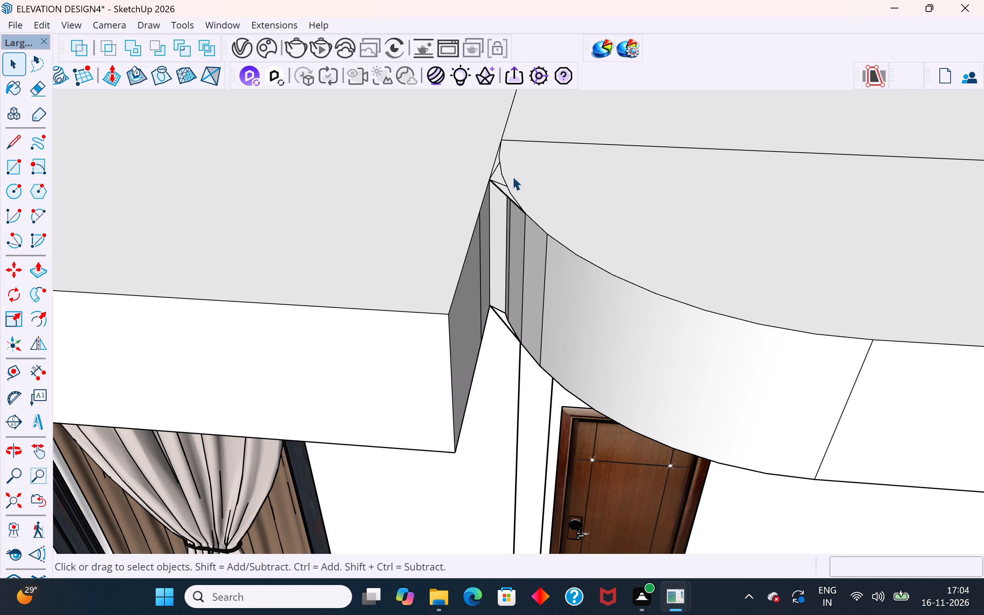
scroll(505, 178, "up", 4)
middle_click_drag(506, 203, 502, 274)
scroll(507, 245, "up", 4)
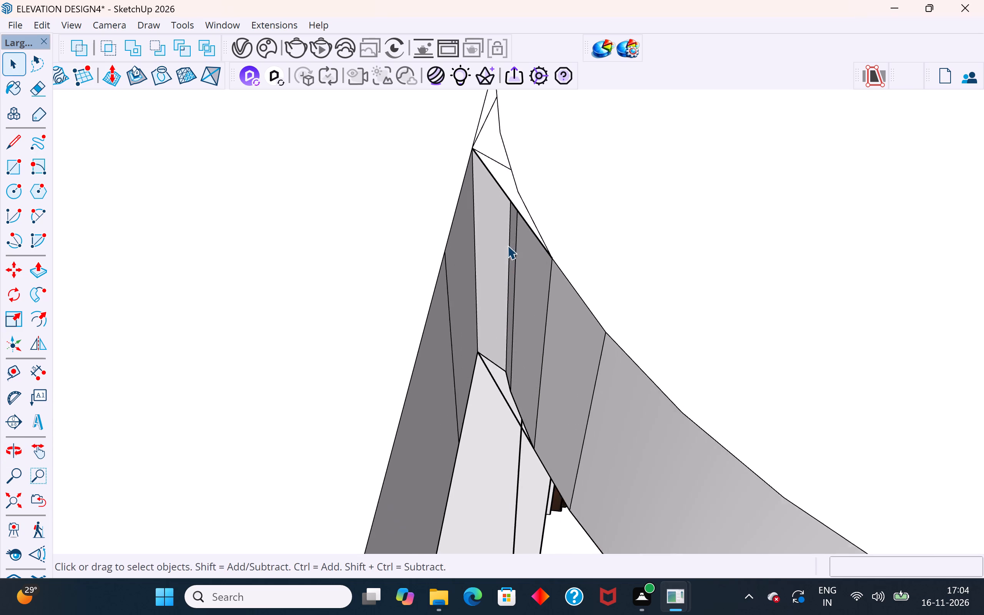
left_click(500, 400)
key("Delete")
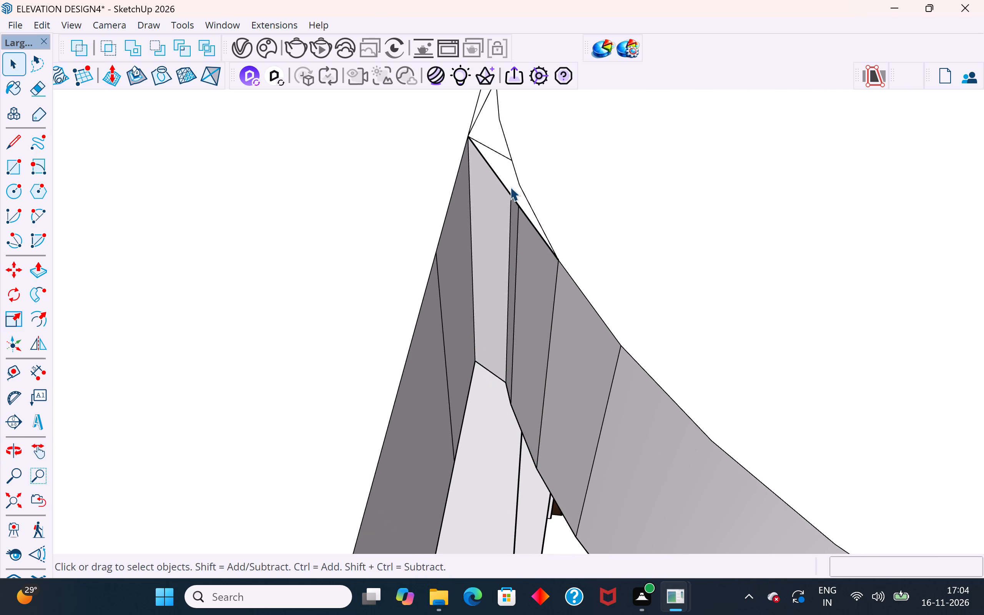
left_click(509, 173)
key("Delete")
left_click(499, 181)
key("Delete")
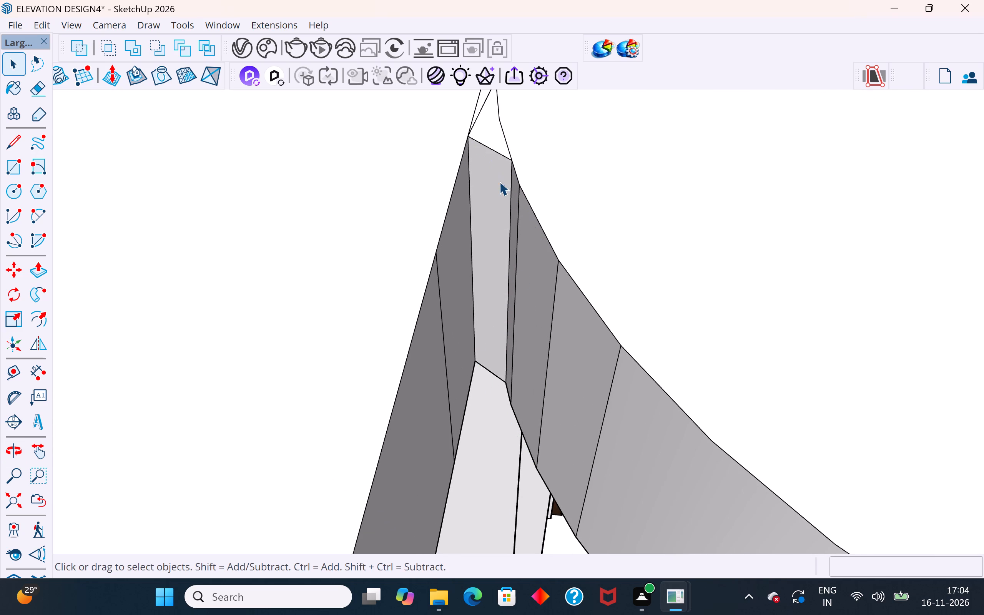
Push the next sliver face, between the two lines from the notch tip, down 1' through the slab.
left_click(494, 206)
middle_click_drag(492, 236, 491, 270)
left_click(490, 134)
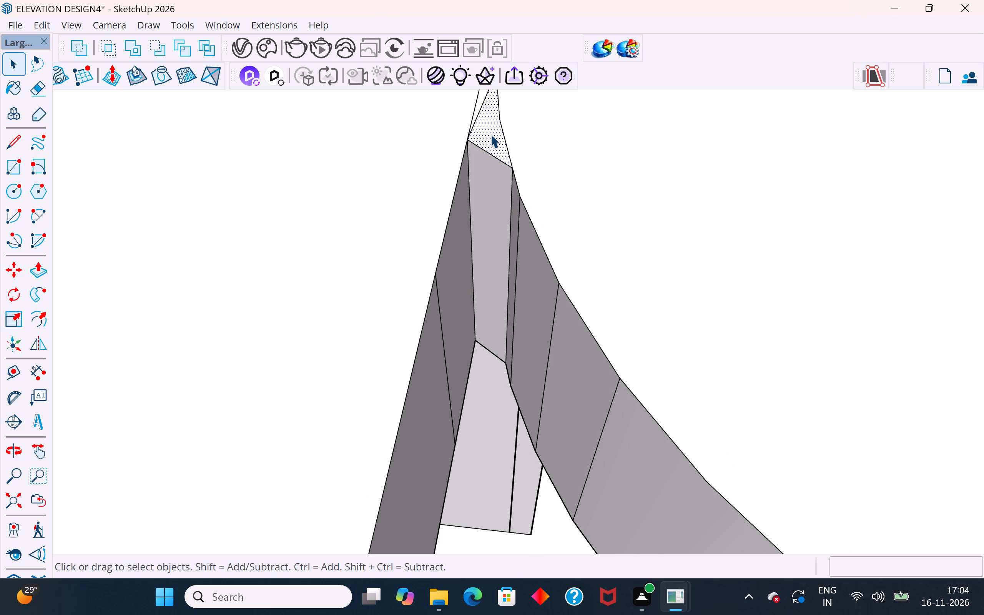
left_click(37, 271)
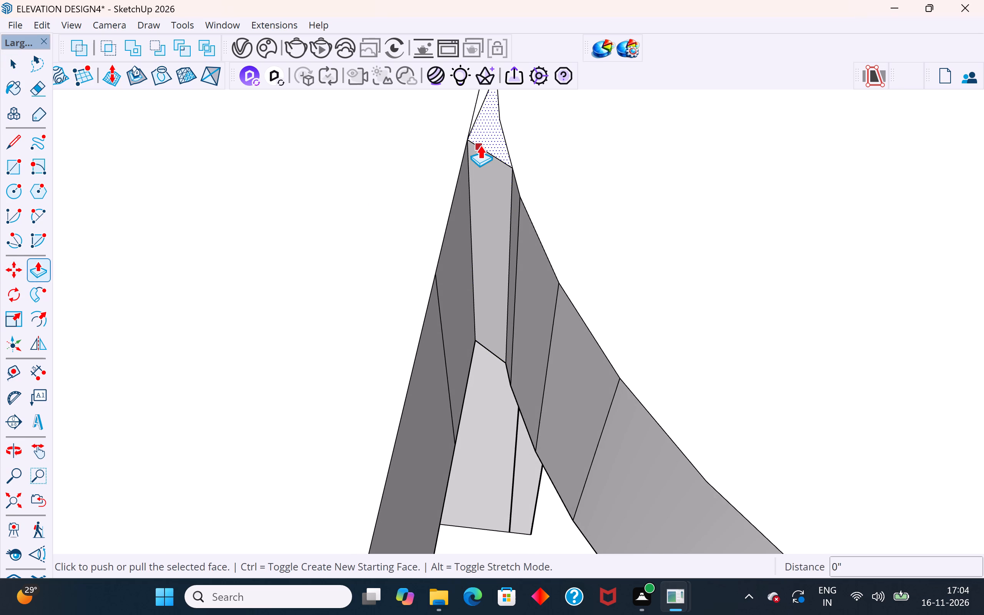
left_click(473, 133)
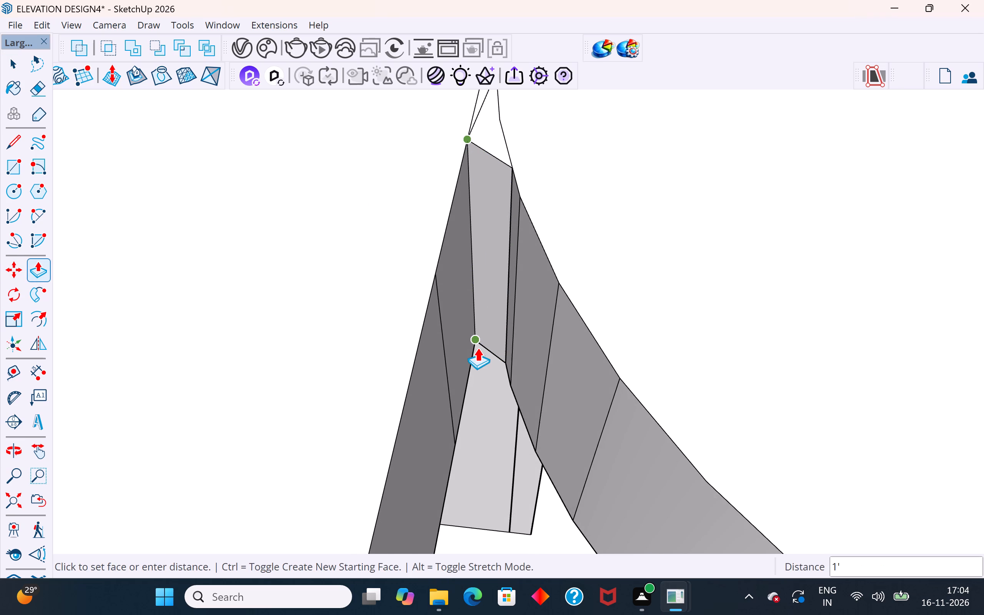
left_click(477, 347)
Delete the leftover top and vertical faces of that sliver, plus its upper and lower cross edges.
left_click(8, 60)
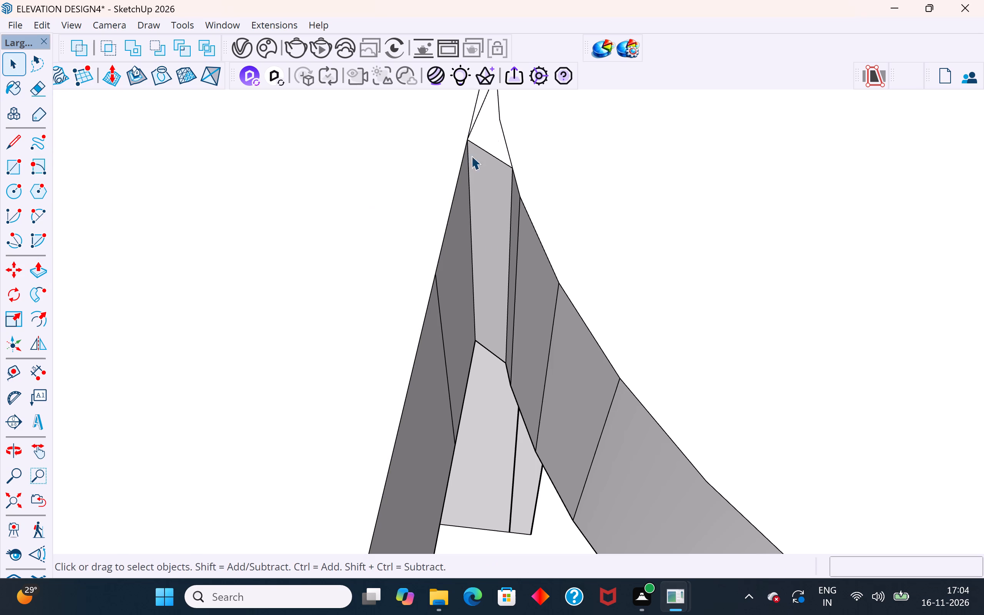
left_click(489, 127)
key("Delete")
left_click(486, 178)
key("Delete")
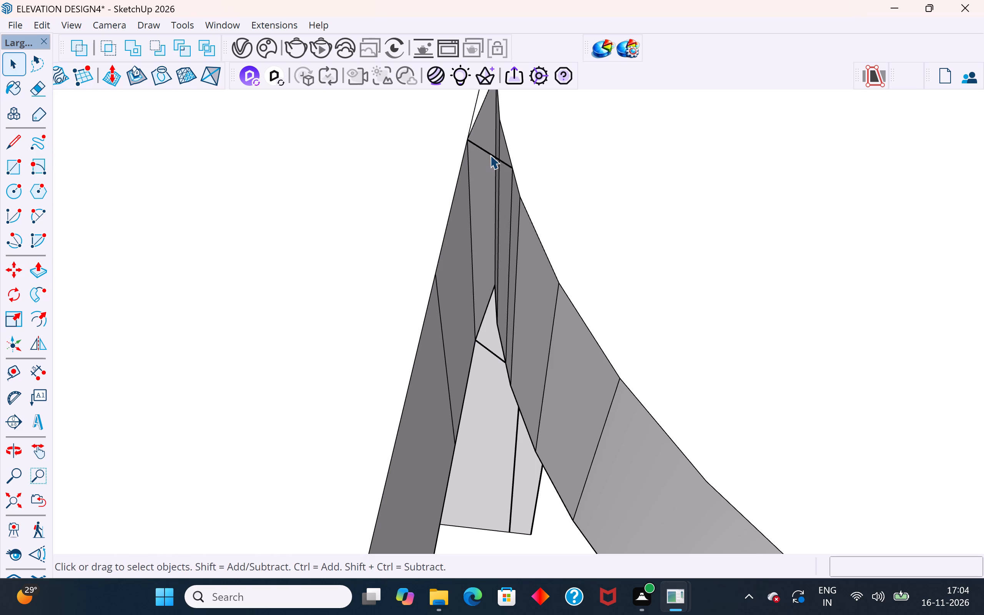
left_click(490, 155)
key("Delete")
left_click(480, 345)
key("Delete")
Push the last narrow sliver face, reaching the arc's upper end, down 1' through the slab thickness.
middle_click_drag(518, 317, 520, 277)
scroll(495, 352, "down", 8)
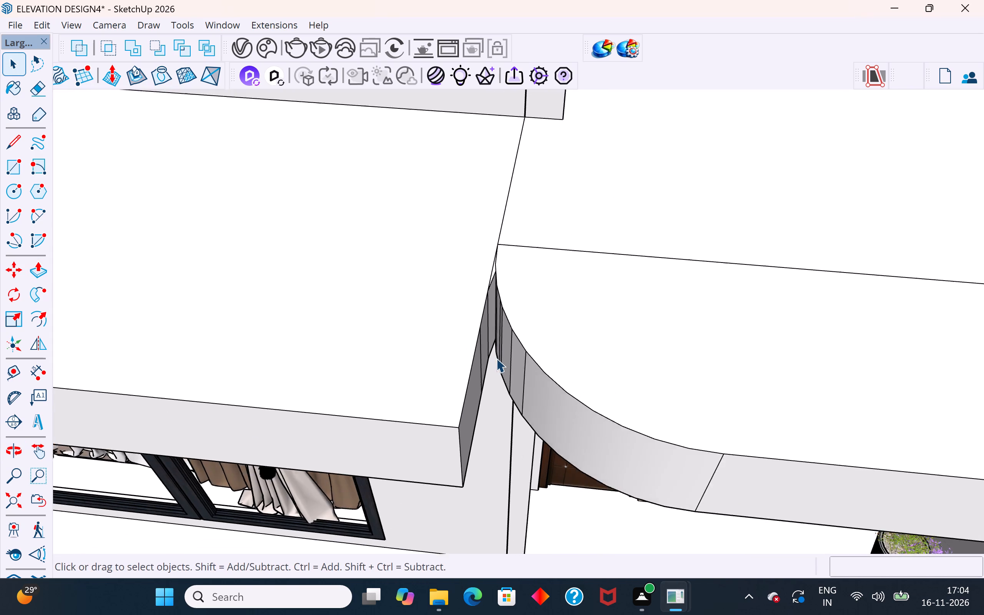
scroll(496, 358, "down", 2)
scroll(490, 292, "up", 14)
scroll(498, 296, "up", 8)
left_click(498, 297)
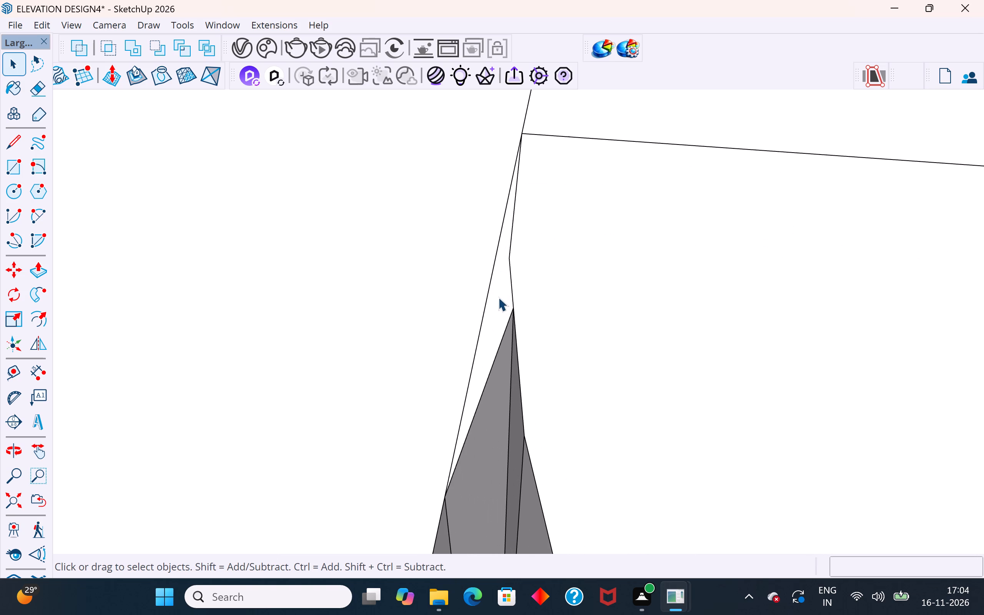
left_click(42, 266)
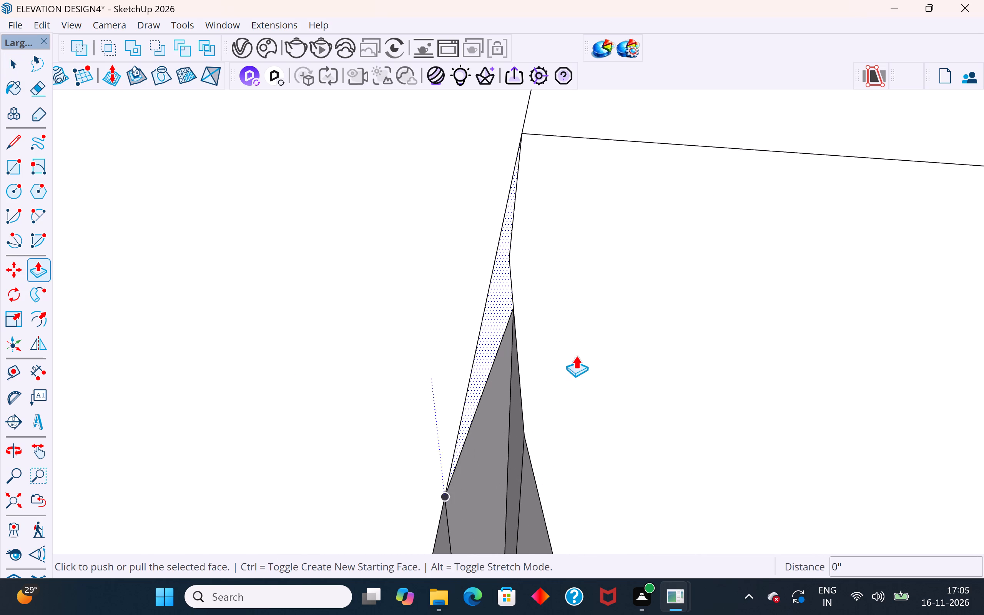
left_click(489, 291)
scroll(489, 291, "down", 11)
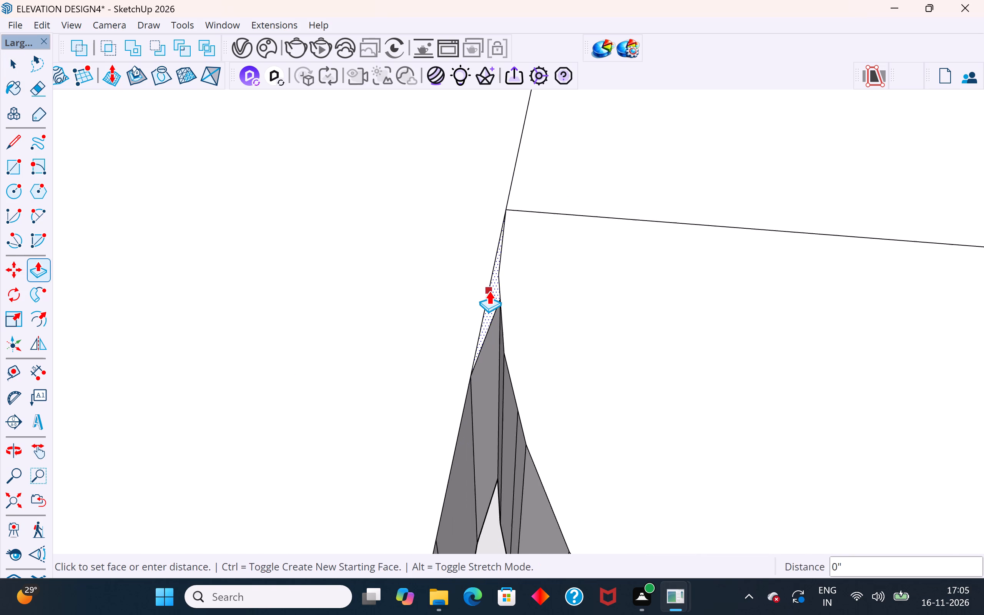
scroll(489, 291, "down", 3)
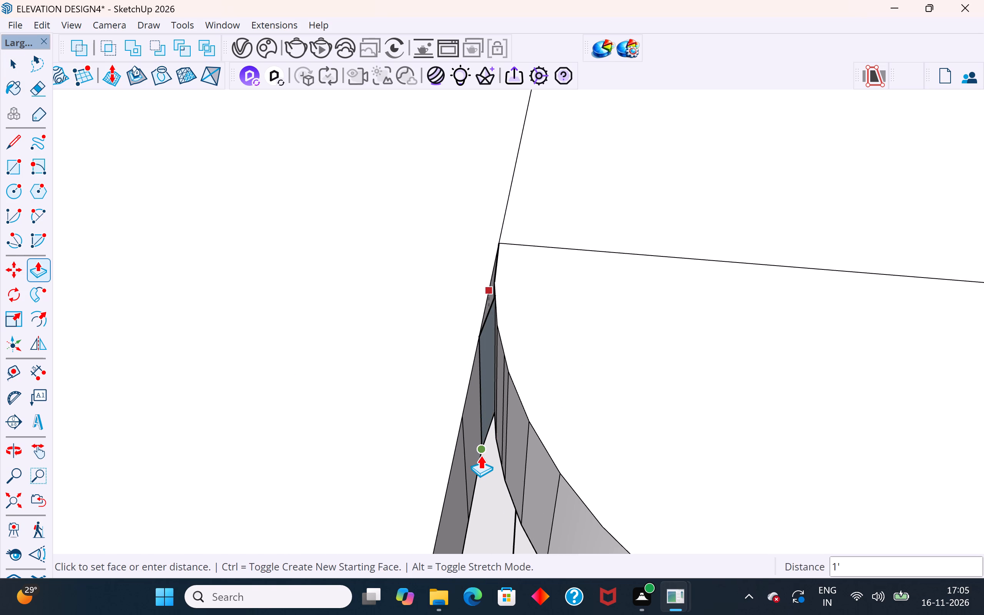
left_click(480, 455)
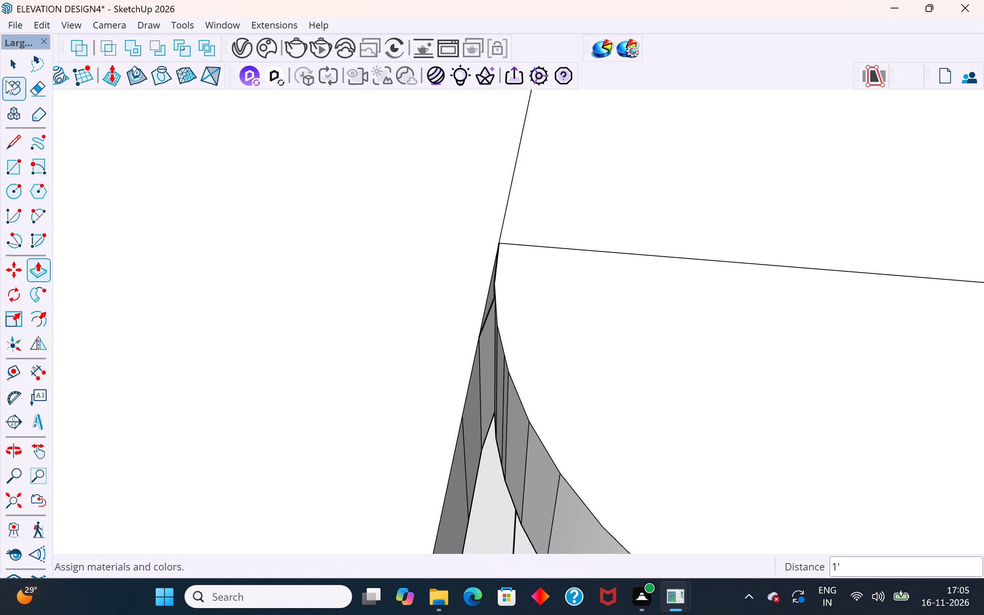
Delete the leftover upper and lower diagonal edges crossing the gap between the two balcony slabs.
left_click(12, 58)
scroll(497, 275, "up", 8)
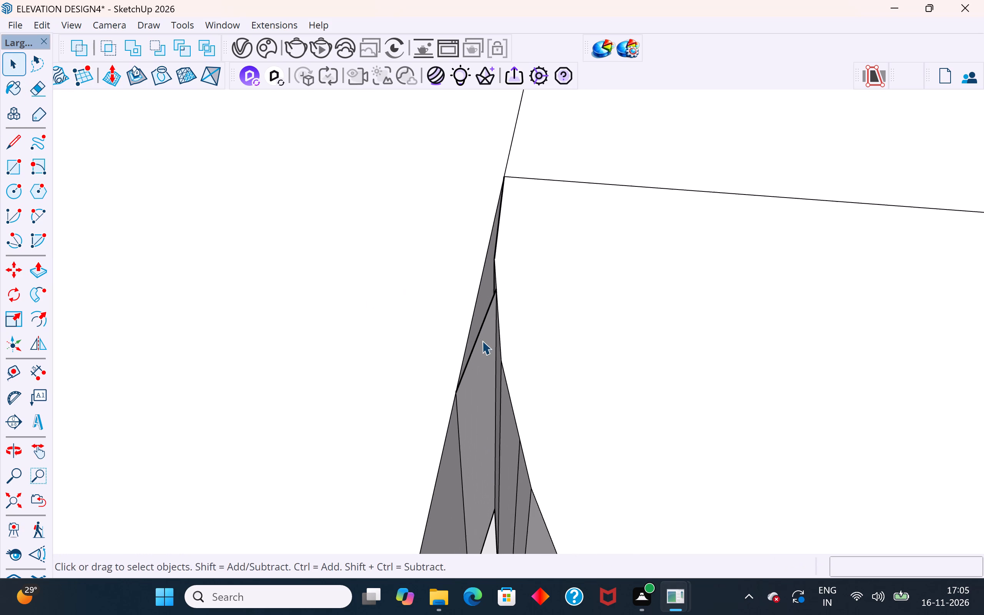
scroll(487, 318, "up", 6)
left_click(495, 306)
key("Delete")
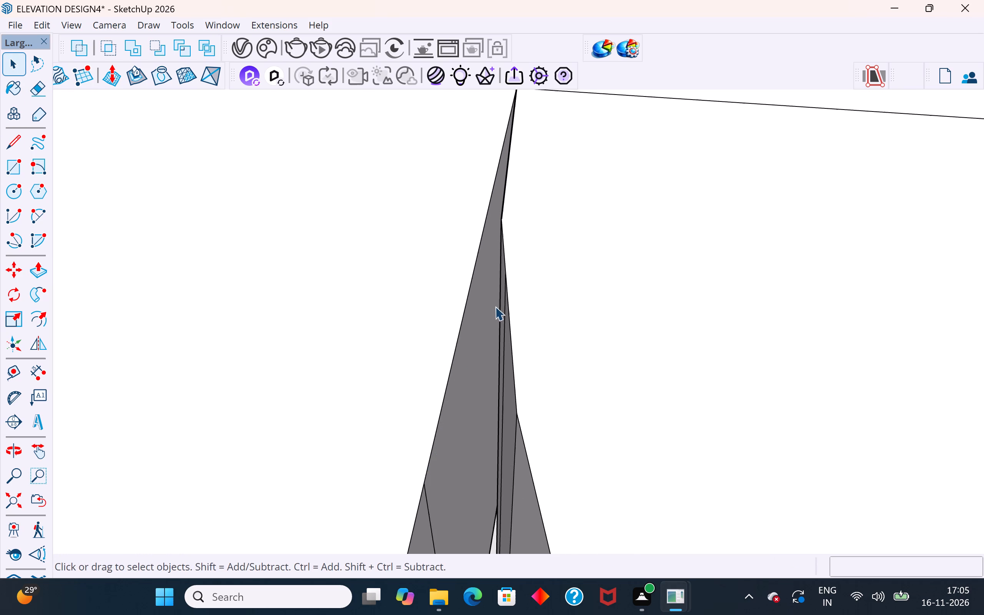
scroll(515, 252, "down", 14)
scroll(498, 364, "up", 7)
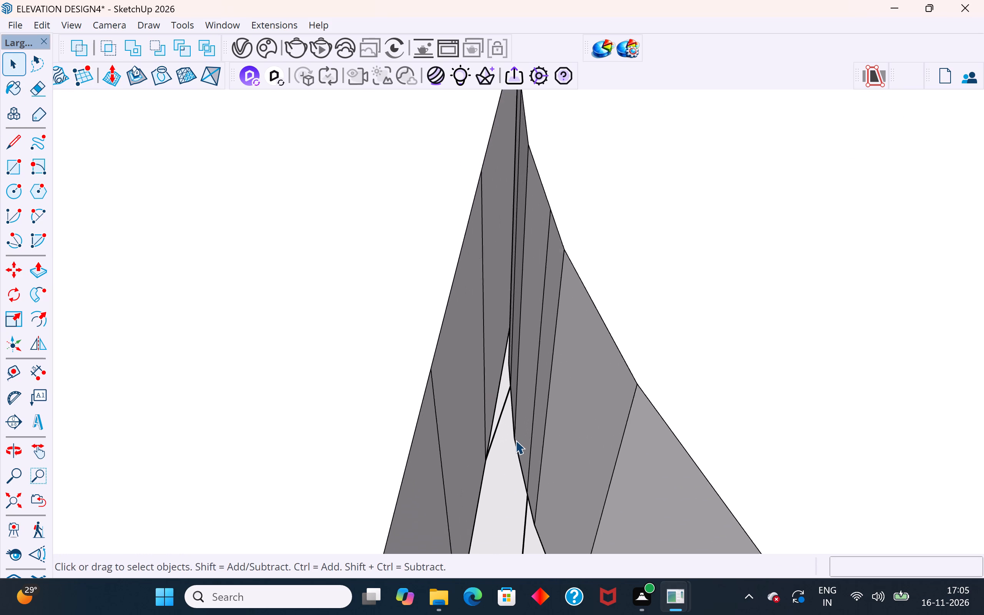
left_click(500, 405)
key("Delete")
Examine the balcony slab's rounded corners and the whole front elevation from several angles.
scroll(500, 400, "down", 5)
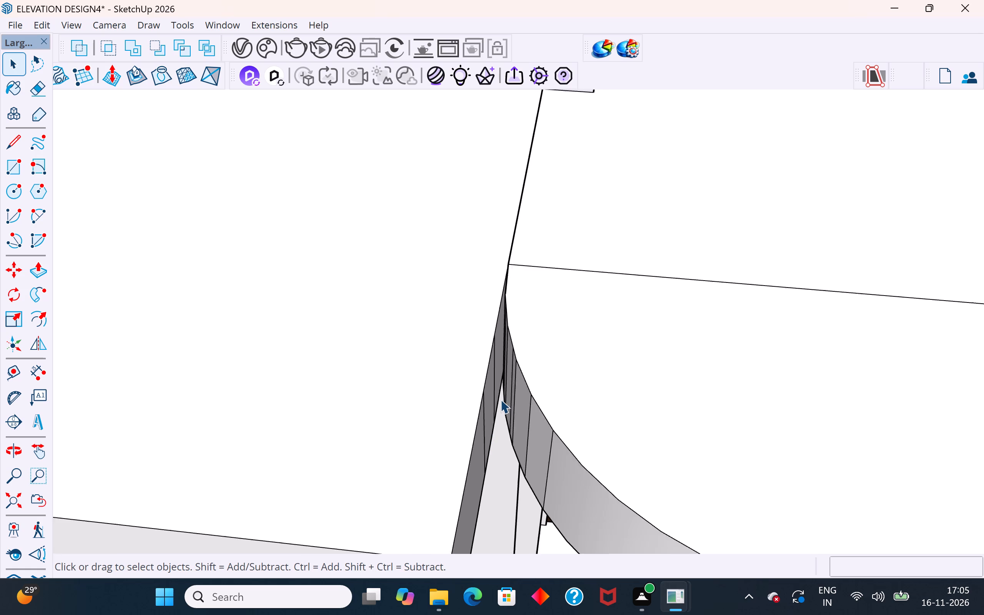
scroll(500, 399, "down", 7)
middle_click_drag(494, 445, 393, 263)
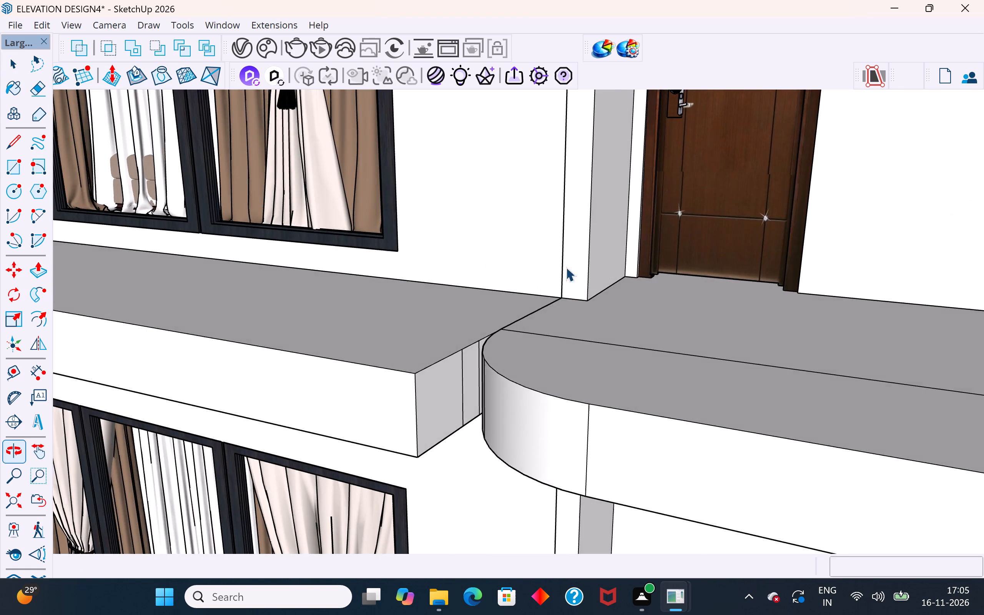
scroll(599, 269, "down", 11)
middle_click_drag(587, 356, 806, 477)
scroll(470, 337, "down", 5)
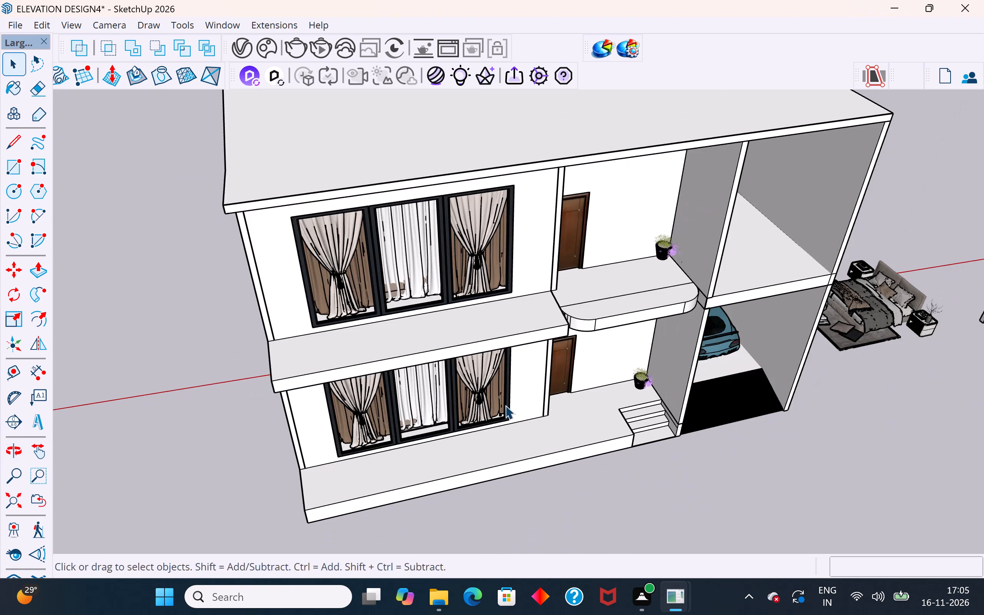
middle_click_drag(750, 437, 718, 474)
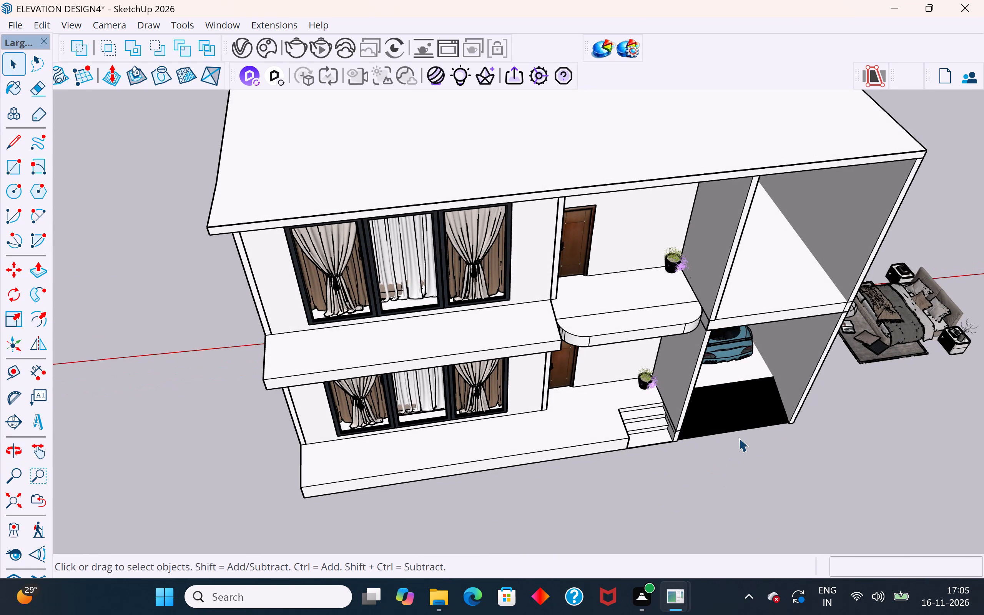
scroll(515, 319, "up", 3)
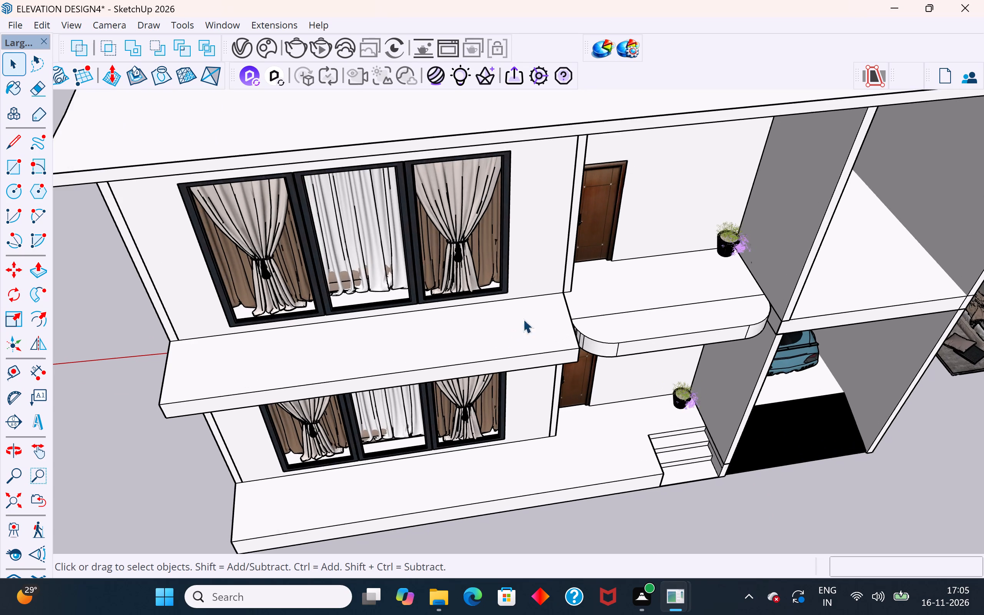
scroll(550, 336, "up", 6)
middle_click_drag(614, 319, 480, 229)
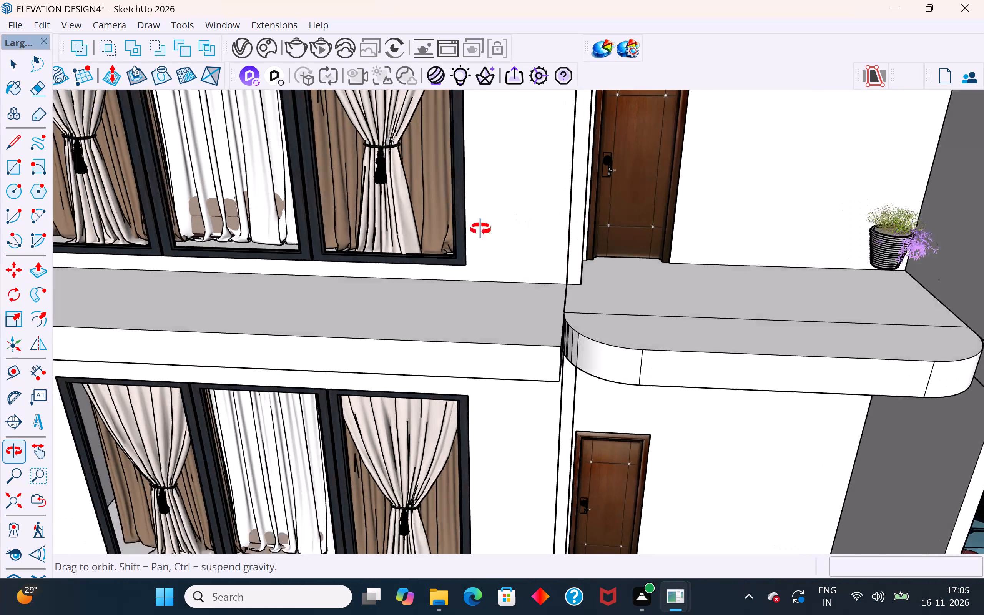
middle_click_drag(480, 229, 450, 330)
scroll(534, 312, "down", 5)
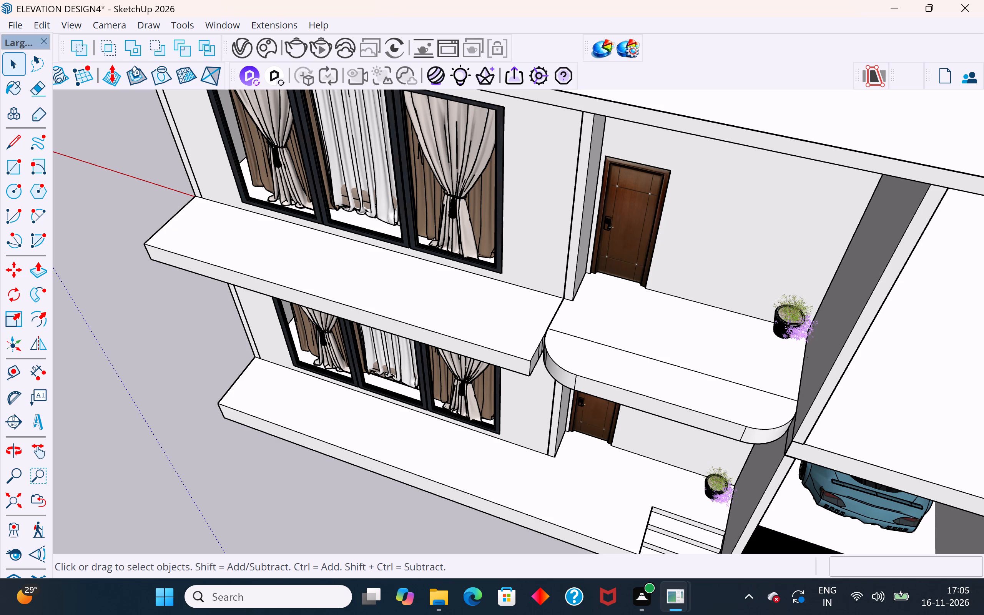
scroll(982, 342, "down", 5)
scroll(927, 281, "down", 3)
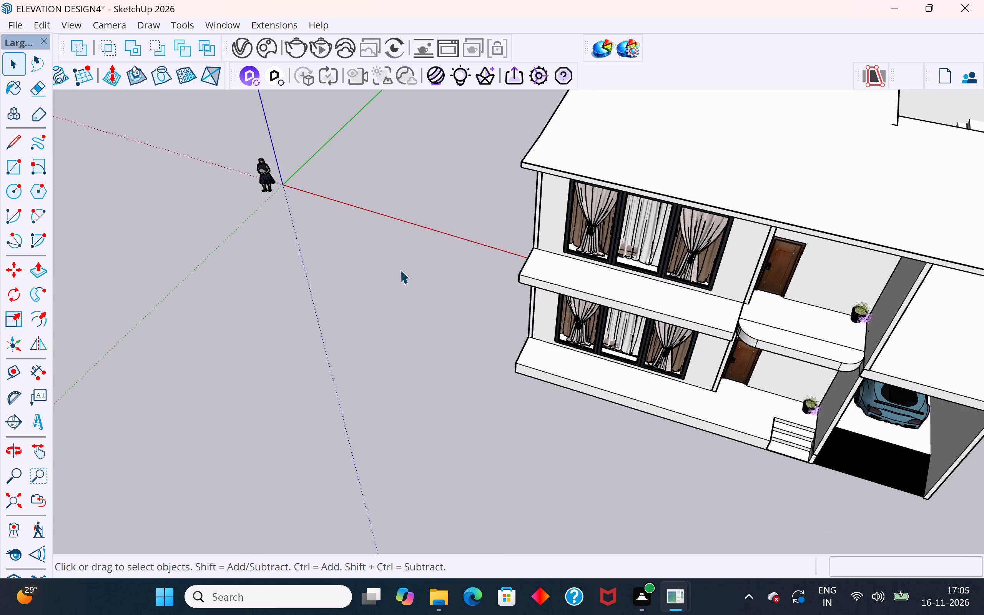
scroll(400, 270, "down", 2)
middle_click_drag(331, 302, 668, 180)
scroll(710, 186, "up", 4)
middle_click_drag(697, 199, 547, 299)
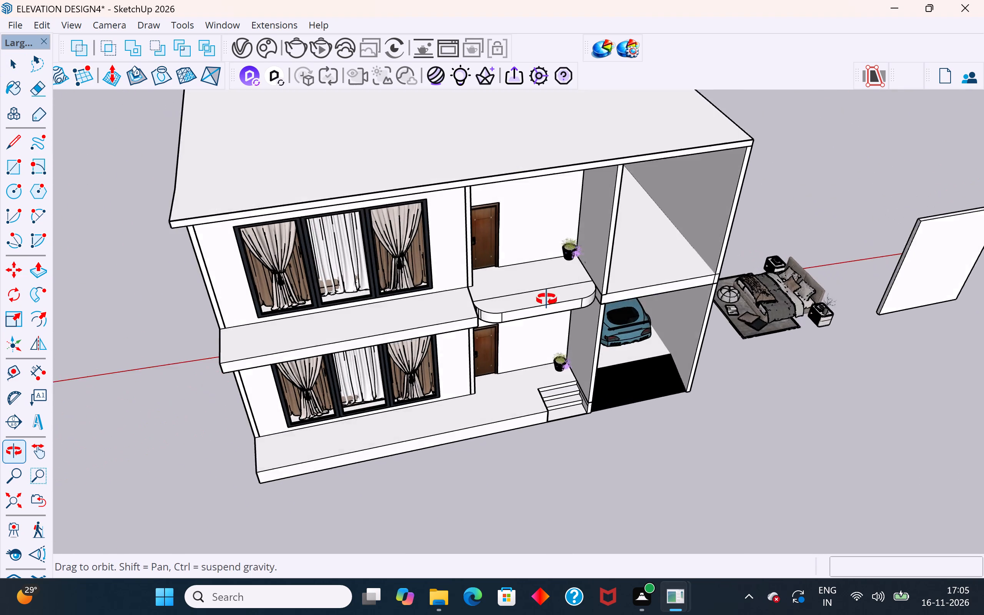
middle_click_drag(547, 299, 545, 303)
Delete the leftover straight edge crossing the top face of the rounded upper balcony slab.
scroll(544, 300, "up", 11)
left_click(548, 288)
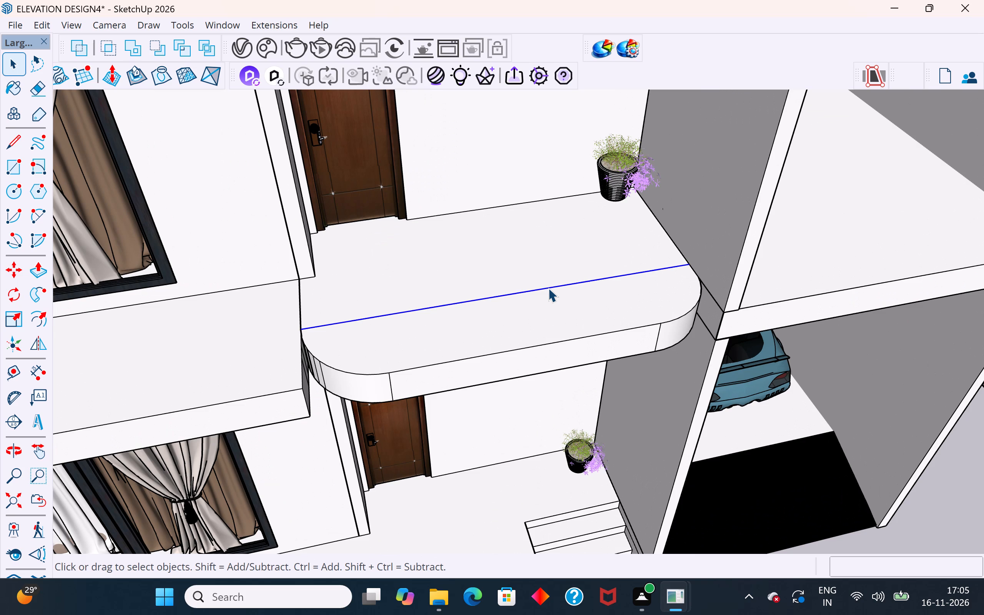
key("Delete")
Examine the front elevation, roof and rounded upper balcony slab from several angles, near and far.
scroll(548, 288, "down", 11)
middle_click_drag(618, 293, 531, 132)
scroll(610, 252, "up", 1)
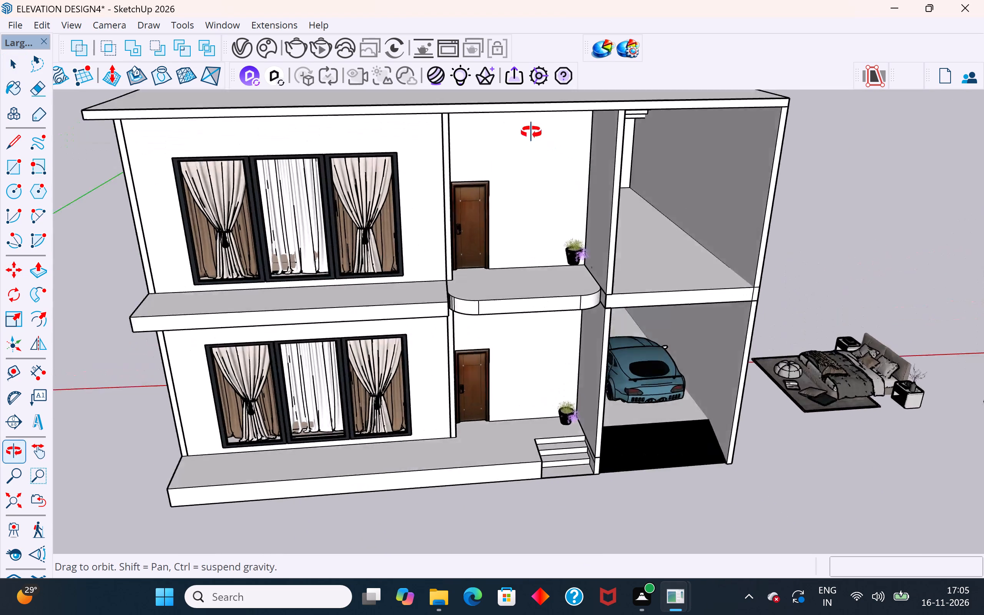
middle_click_drag(531, 132, 288, 217)
middle_click_drag(520, 344, 657, 243)
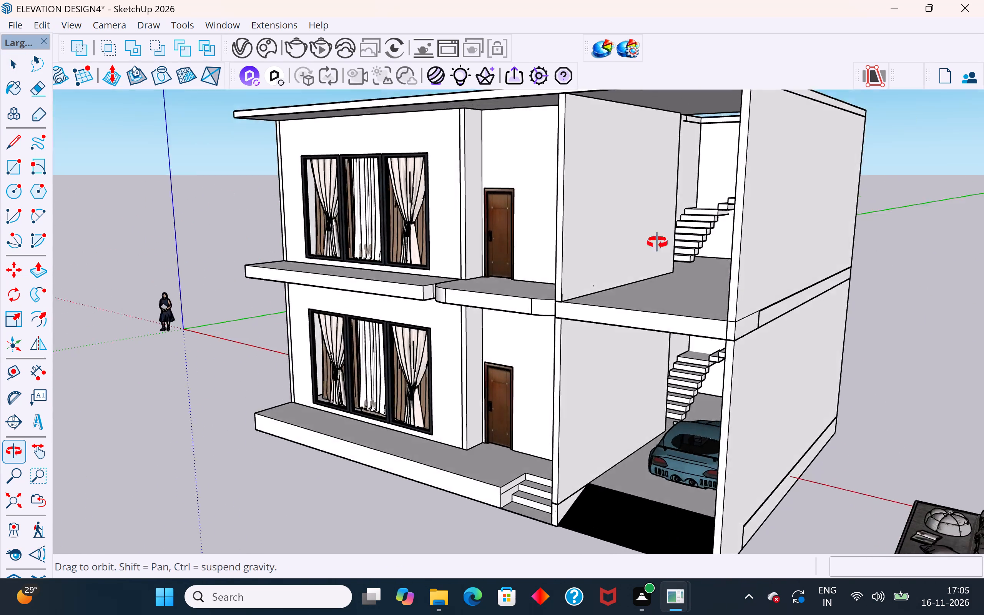
middle_click_drag(657, 243, 812, 233)
middle_click_drag(666, 286, 635, 367)
scroll(646, 348, "up", 3)
middle_click_drag(653, 346, 646, 339)
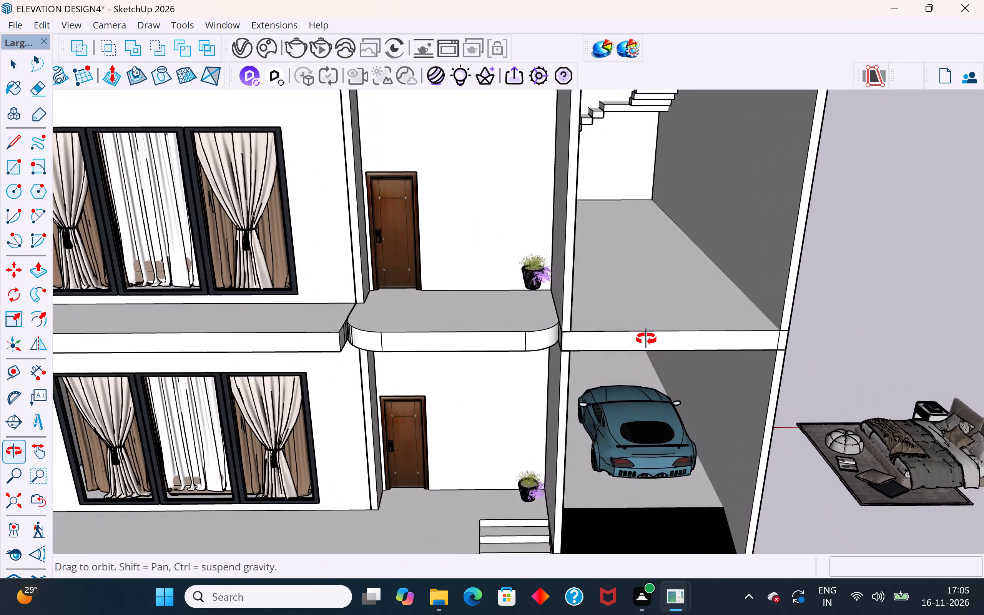
middle_click_drag(646, 339, 612, 321)
scroll(771, 293, "down", 10)
middle_click_drag(774, 303, 757, 377)
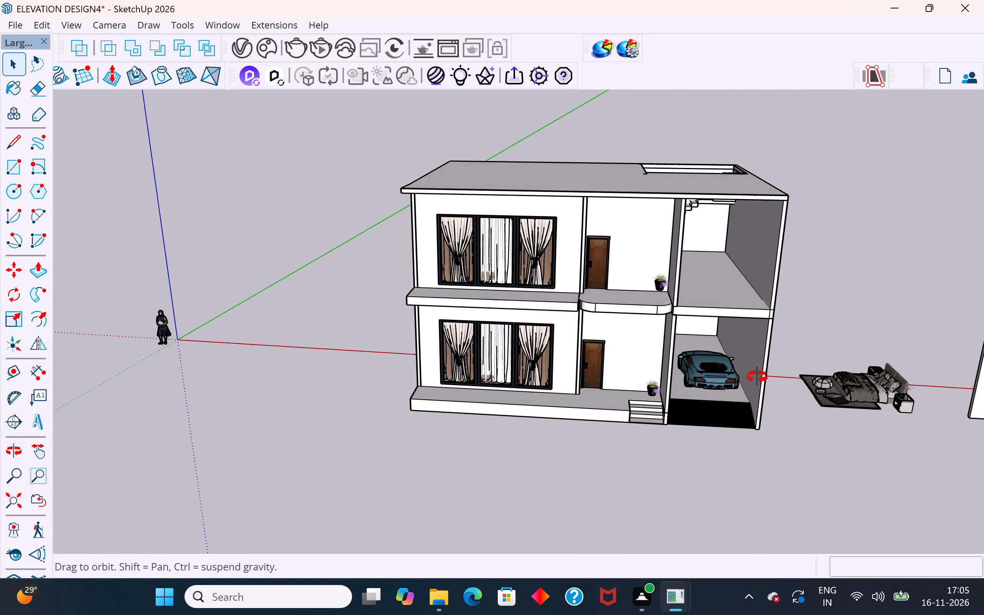
middle_click_drag(757, 377, 773, 438)
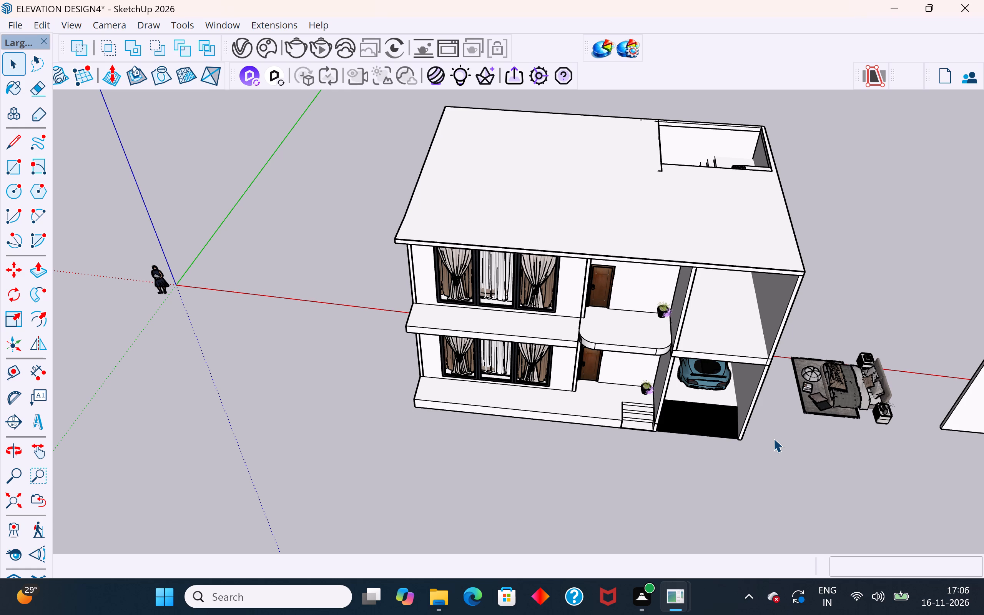
scroll(790, 397, "down", 4)
middle_click_drag(764, 473, 854, 413)
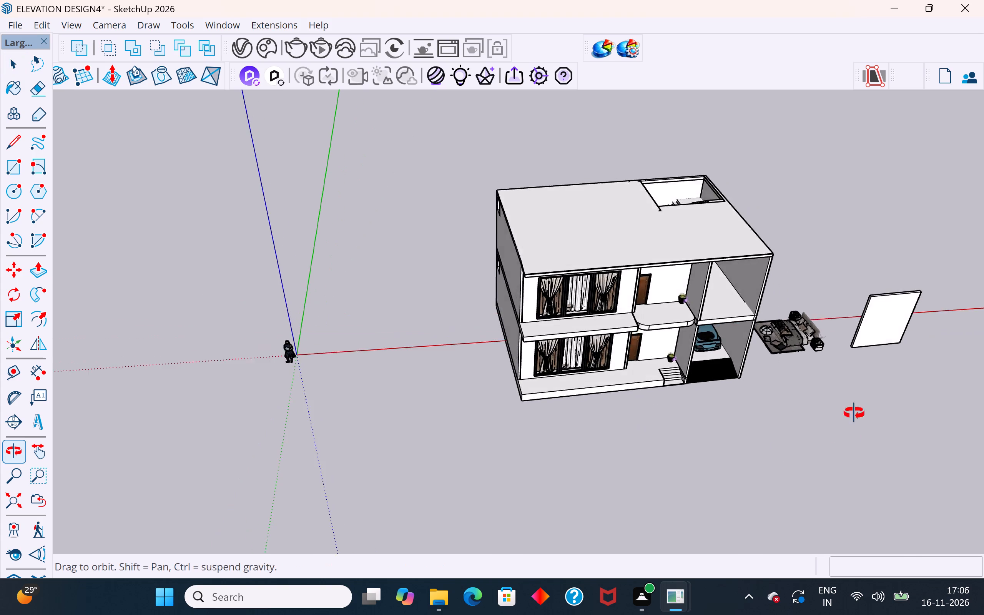
middle_click_drag(854, 413, 858, 395)
scroll(808, 303, "up", 4)
middle_click_drag(744, 345, 723, 246)
scroll(637, 377, "up", 4)
middle_click_drag(660, 380, 622, 405)
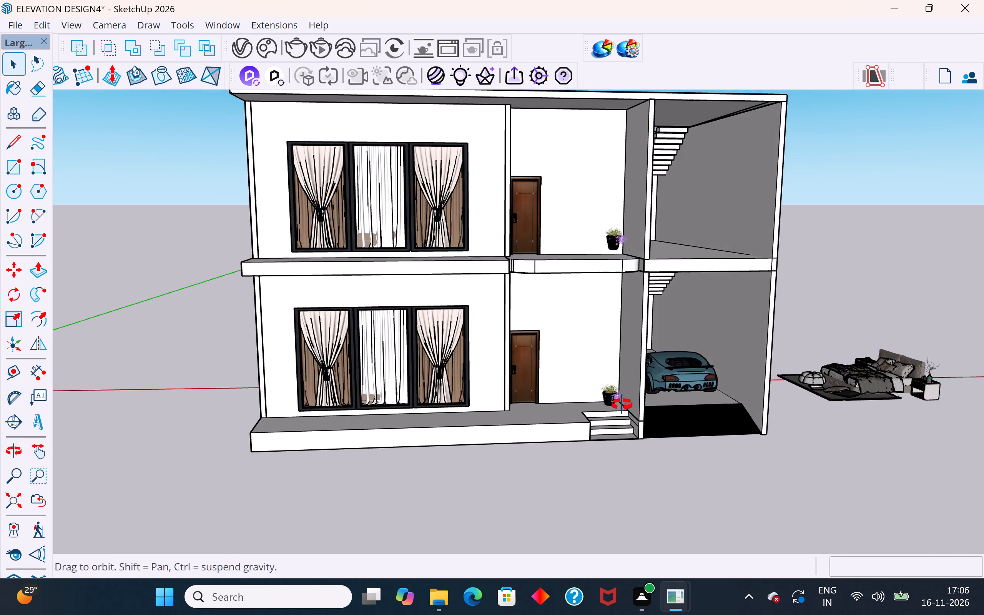
middle_click_drag(622, 405, 573, 444)
scroll(635, 345, "up", 3)
middle_click_drag(661, 309, 648, 349)
scroll(655, 293, "up", 3)
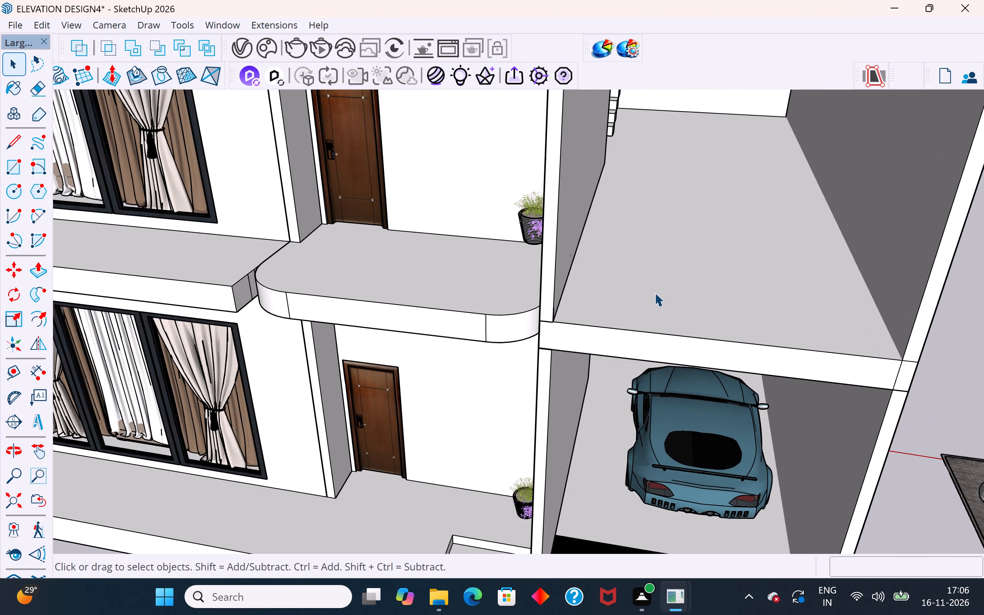
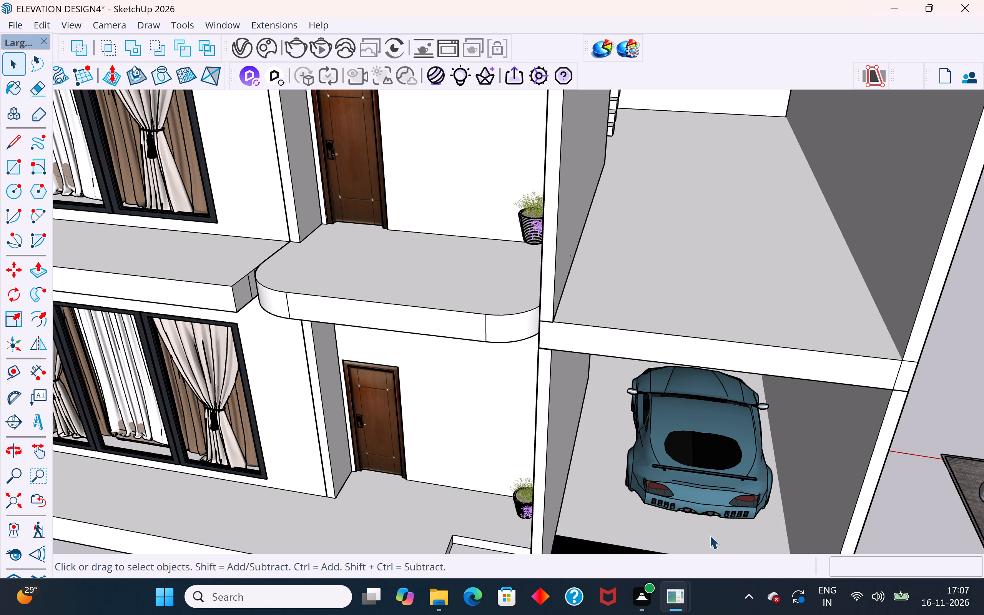
Push the front face of the projecting slab between the two curtained windows back about 4' to meet the wall.
scroll(668, 339, "down", 3)
middle_click_drag(459, 398, 770, 272)
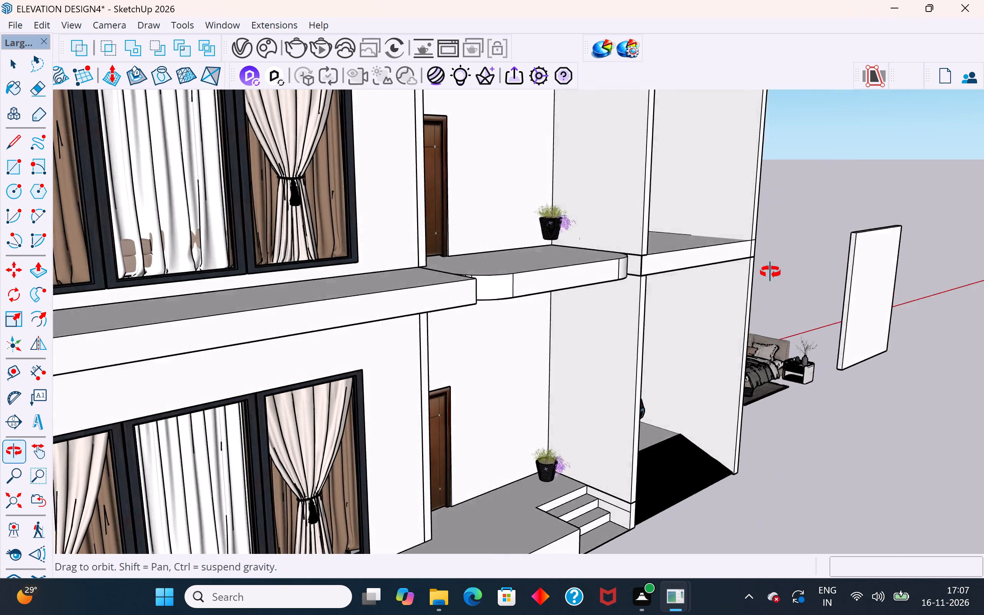
middle_click_drag(770, 272, 825, 293)
scroll(688, 317, "down", 4)
middle_click_drag(465, 347, 497, 332)
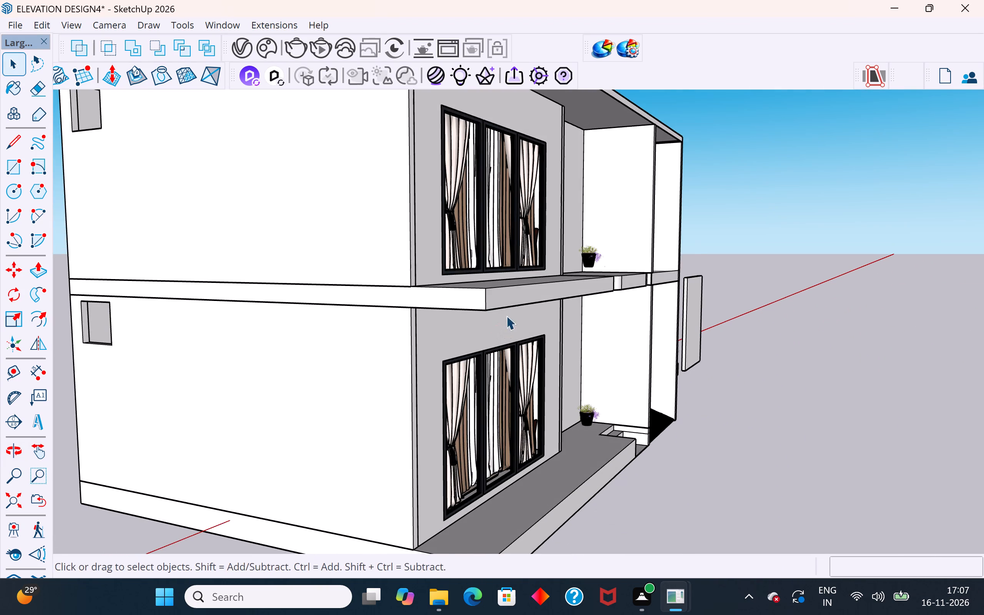
scroll(514, 301, "up", 3)
left_click(515, 300)
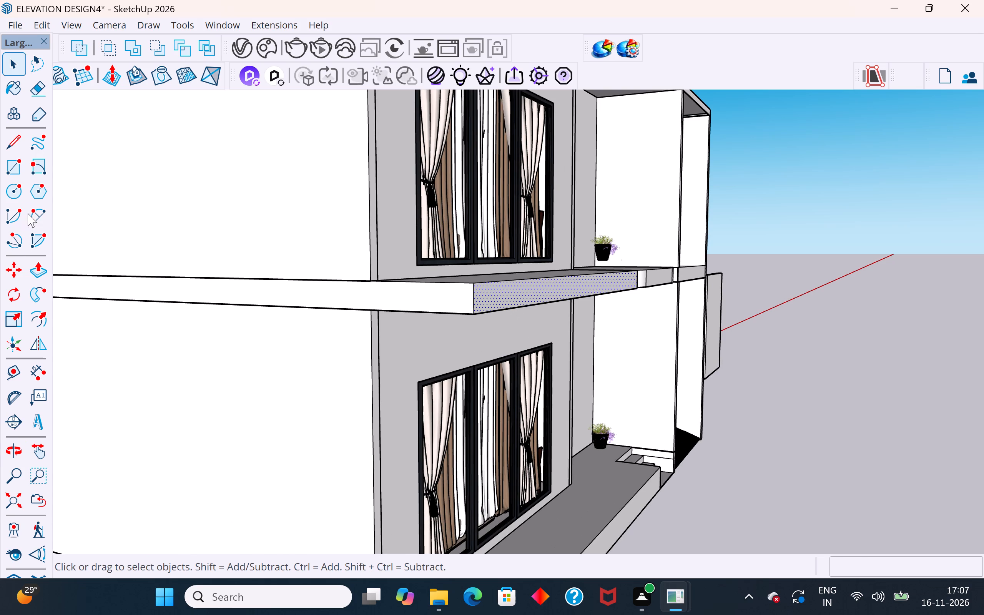
left_click(40, 276)
left_click(471, 313)
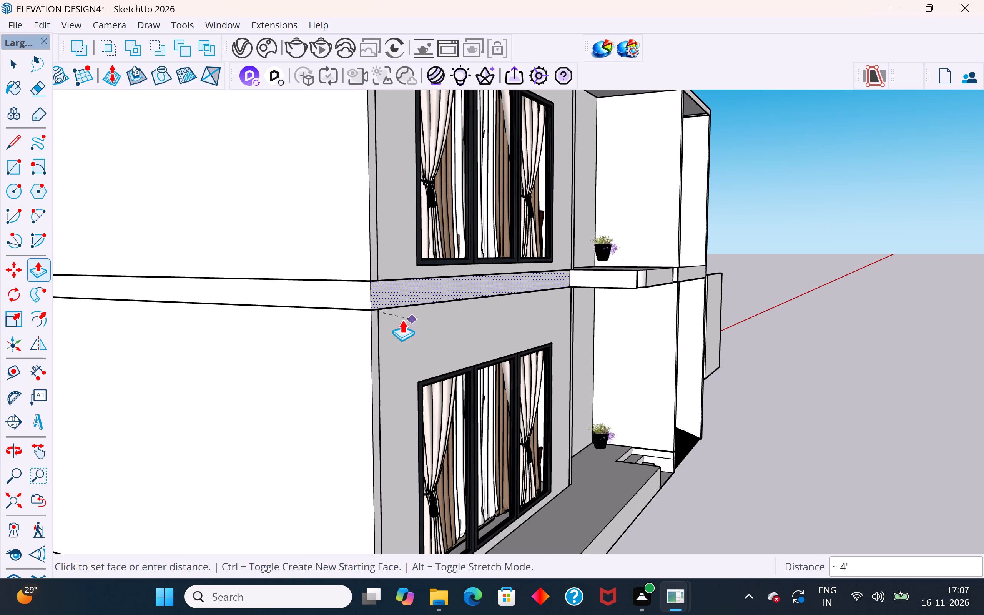
left_click(368, 317)
left_click(7, 60)
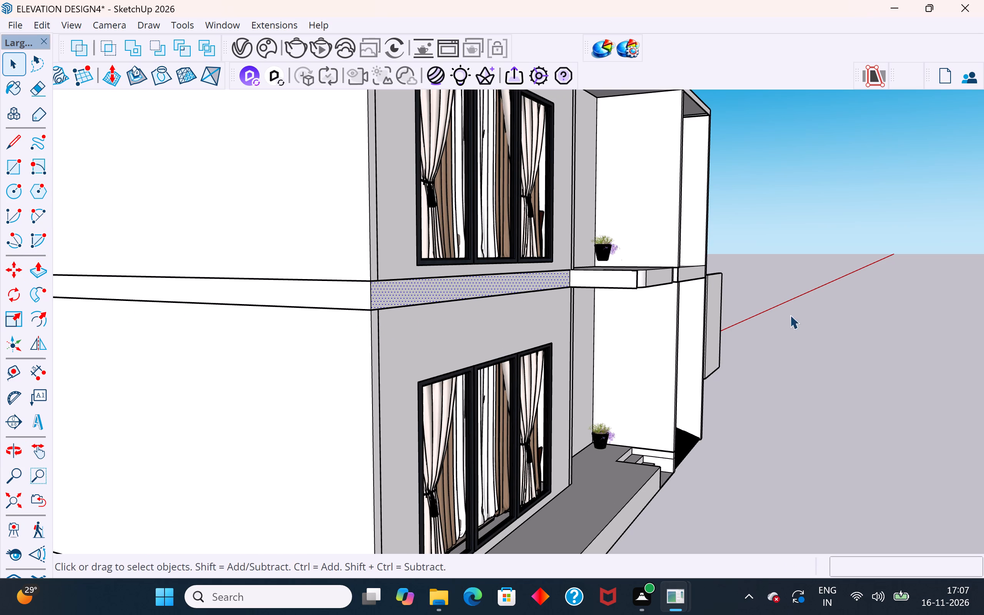
left_click(841, 311)
Push the narrow leftover strip beside the rounded balcony down 1'.
scroll(648, 258, "down", 5)
middle_click_drag(661, 271, 390, 396)
scroll(527, 367, "up", 2)
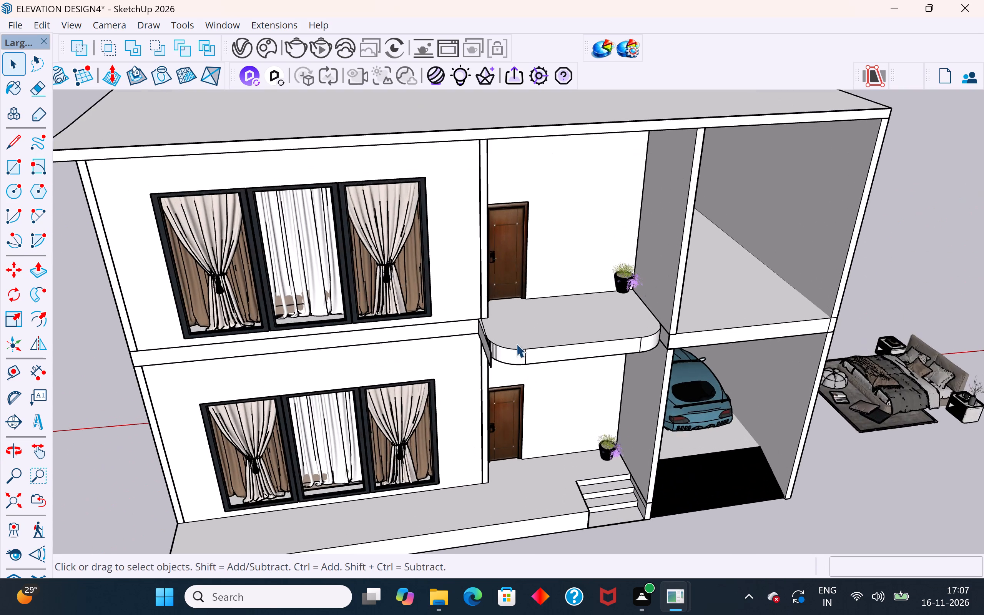
scroll(516, 344, "up", 3)
middle_click_drag(498, 341, 394, 358)
scroll(455, 341, "up", 12)
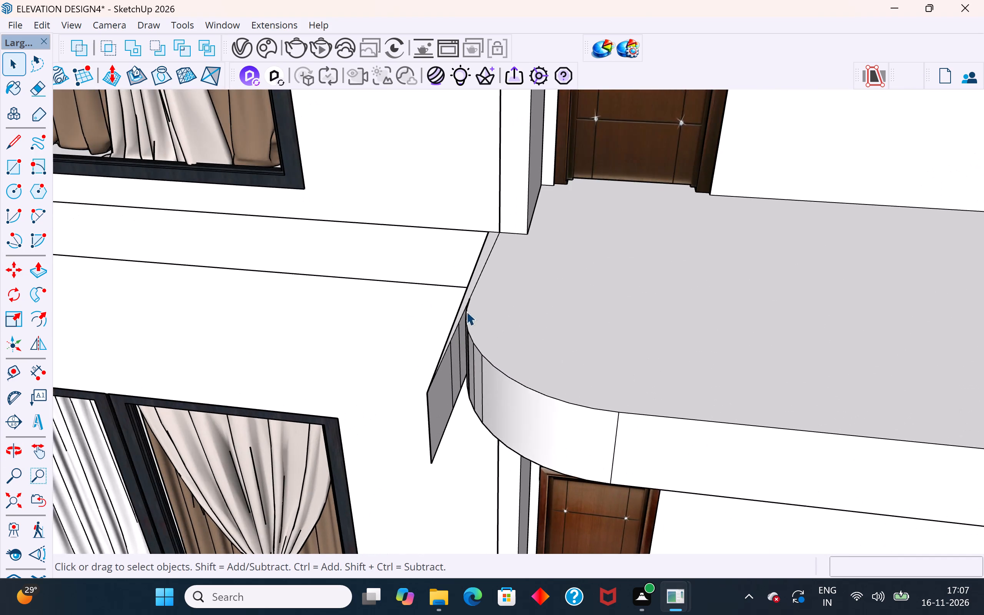
scroll(466, 311, "up", 2)
middle_click_drag(473, 301, 507, 288)
scroll(499, 281, "up", 2)
left_click(468, 236)
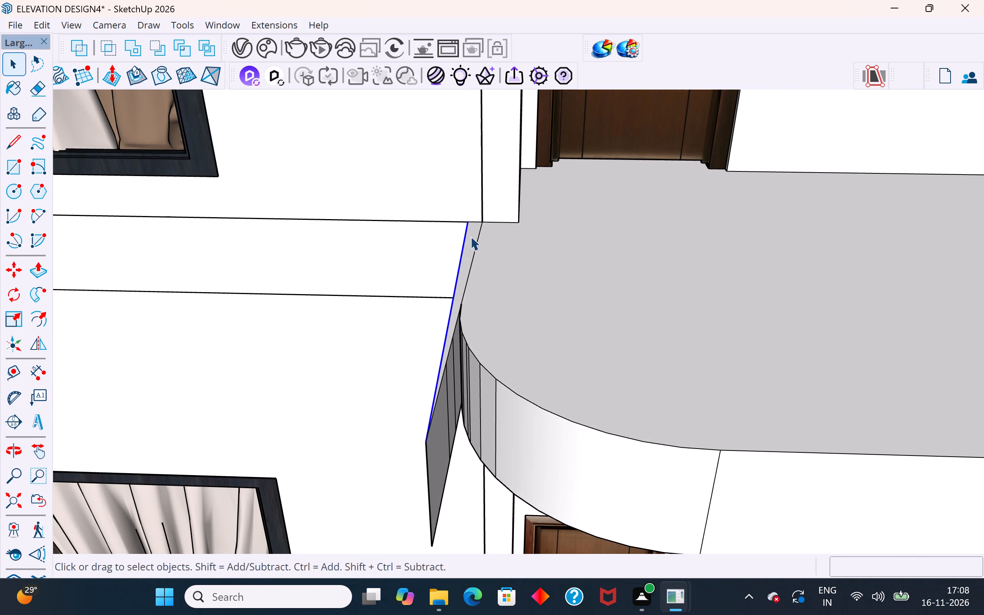
left_click(472, 237)
left_click(43, 271)
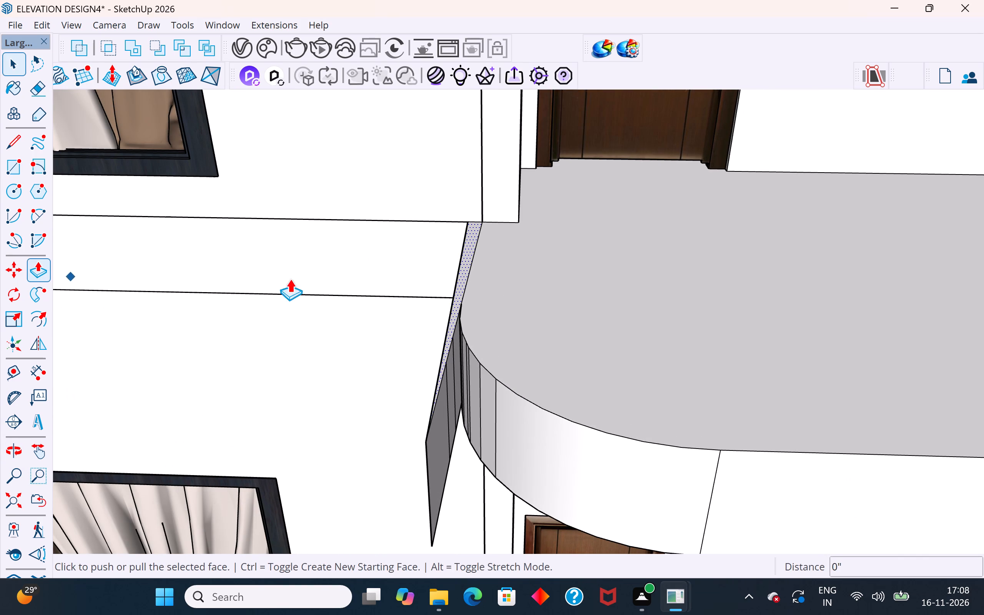
left_click(466, 226)
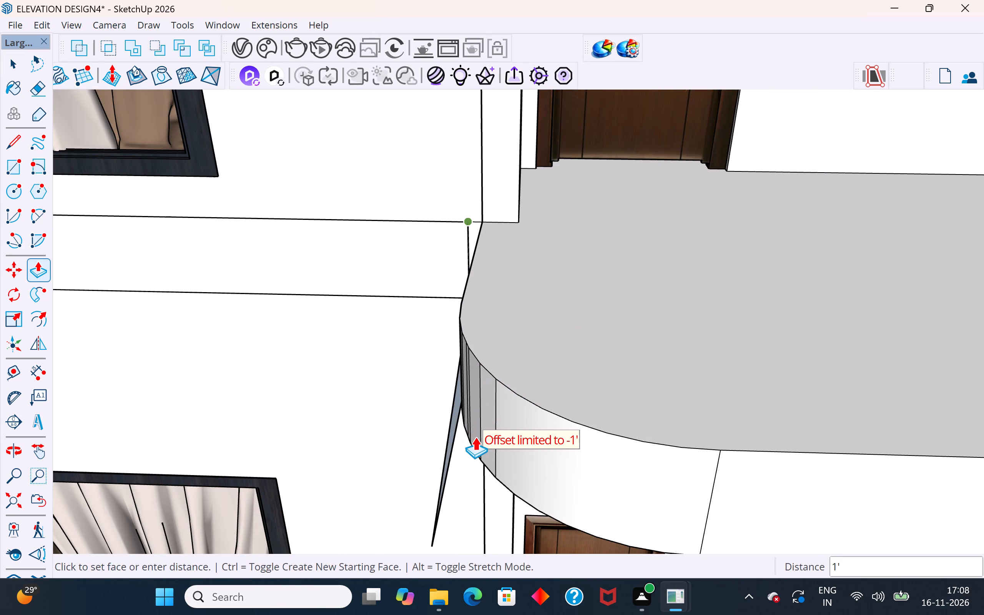
left_click(475, 440)
left_click(13, 71)
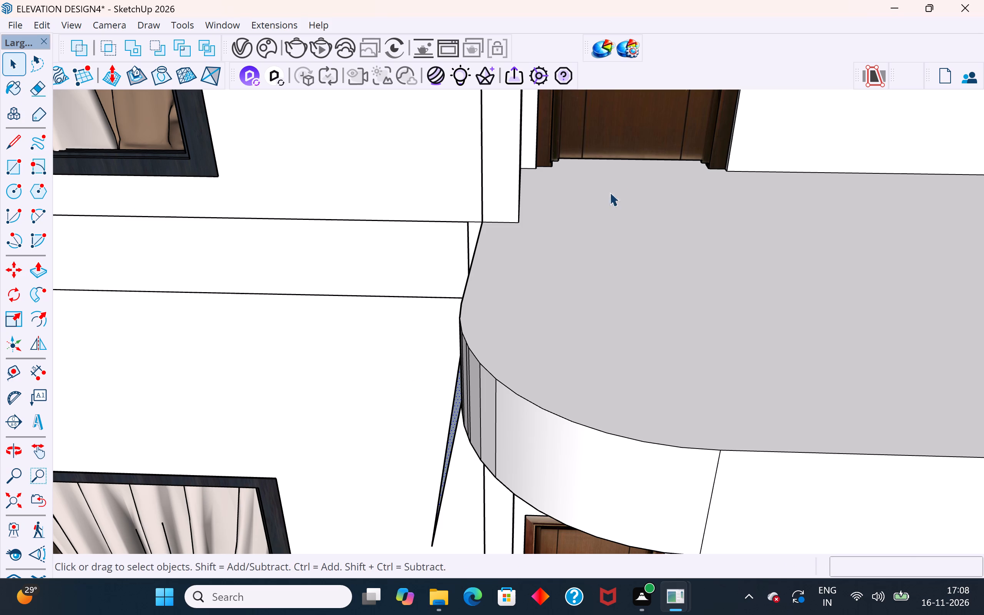
Delete the leftover thin face and its stray edges beneath the side of the rounded balcony.
scroll(607, 194, "down", 4)
middle_click_drag(544, 337, 790, 196)
middle_click_drag(470, 344, 455, 519)
scroll(474, 328, "down", 4)
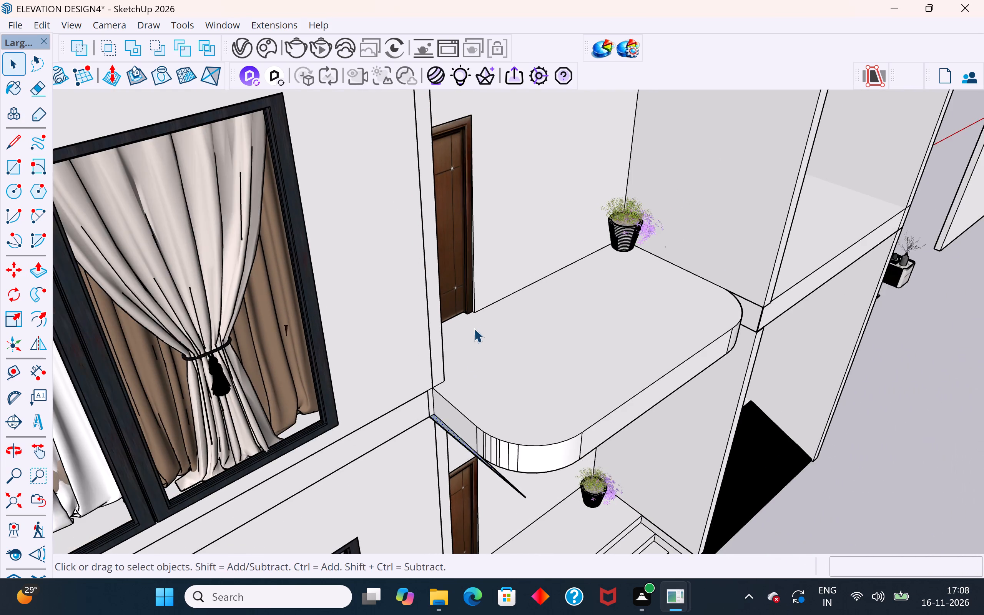
middle_click_drag(445, 445, 442, 483)
scroll(456, 203, "down", 4)
left_click(733, 479)
scroll(397, 251, "down", 3)
middle_click_drag(458, 381, 449, 423)
scroll(450, 335, "up", 15)
left_click(411, 345)
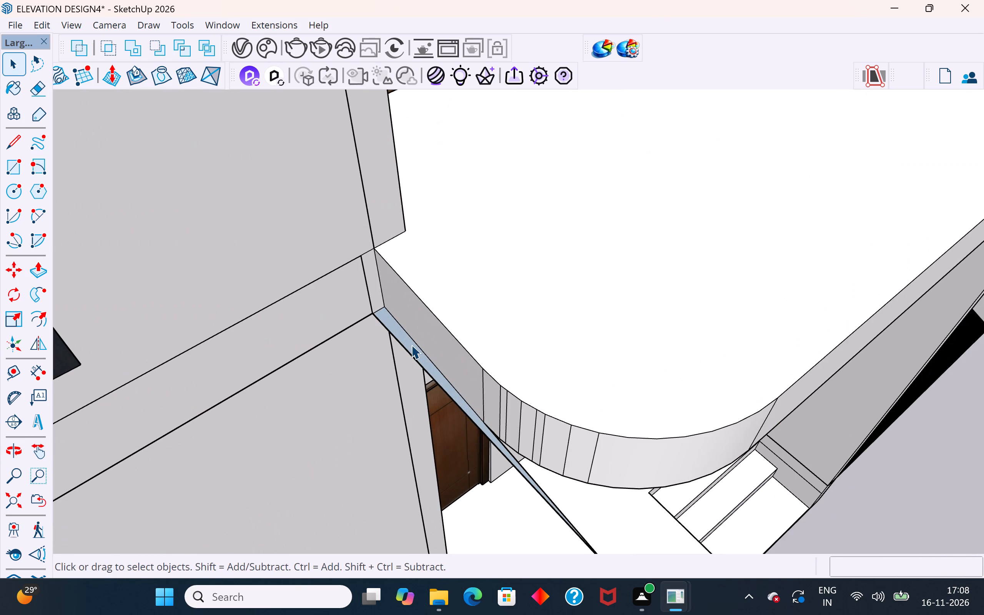
key("Delete")
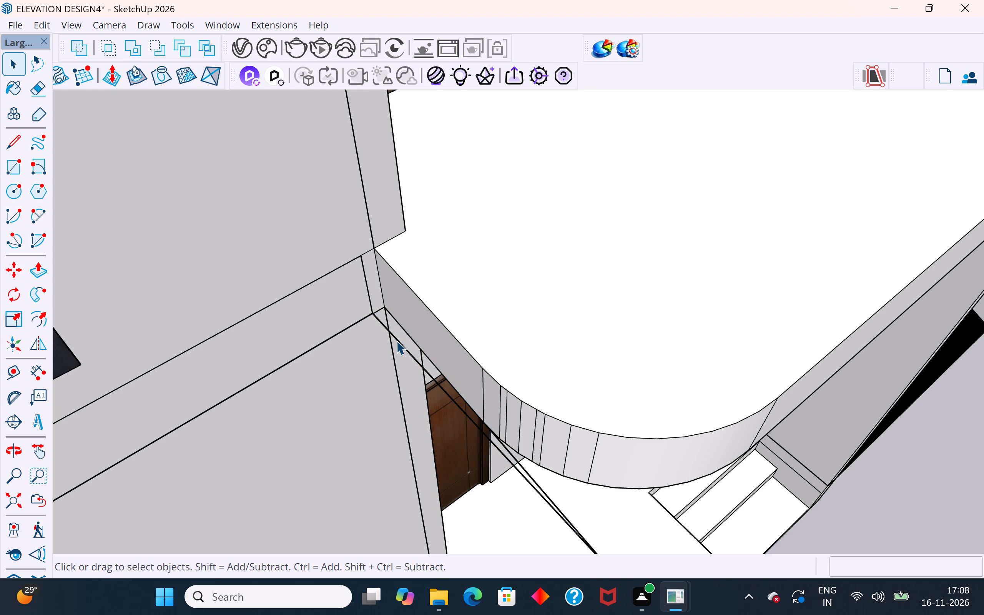
left_click(396, 341)
key("Delete")
left_click(519, 462)
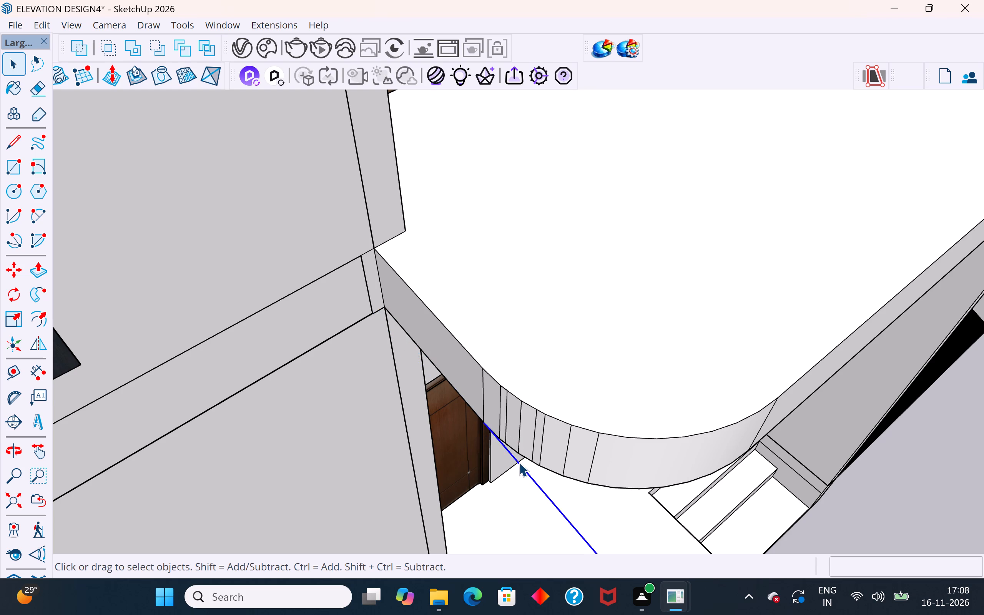
key("Delete")
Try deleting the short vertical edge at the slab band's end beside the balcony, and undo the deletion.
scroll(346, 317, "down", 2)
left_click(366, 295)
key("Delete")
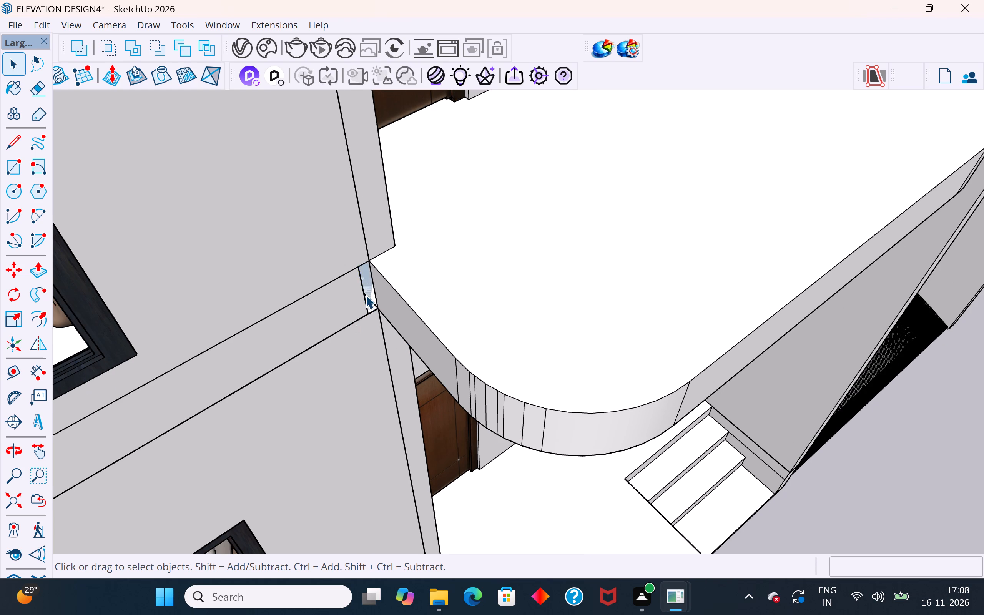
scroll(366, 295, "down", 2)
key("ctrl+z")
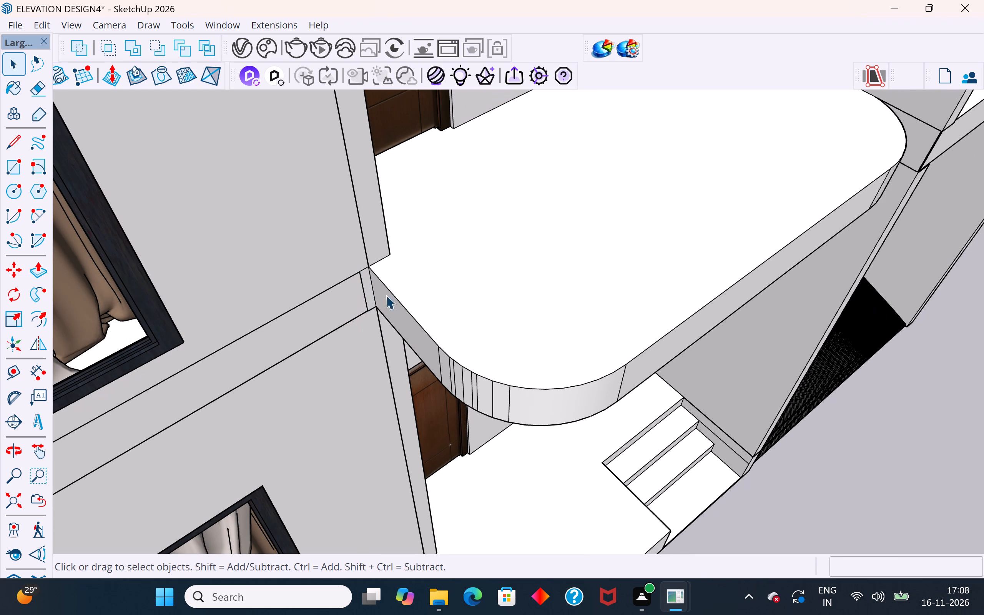
Examine the front elevation, balcony and roof from several angles.
scroll(396, 292, "down", 3)
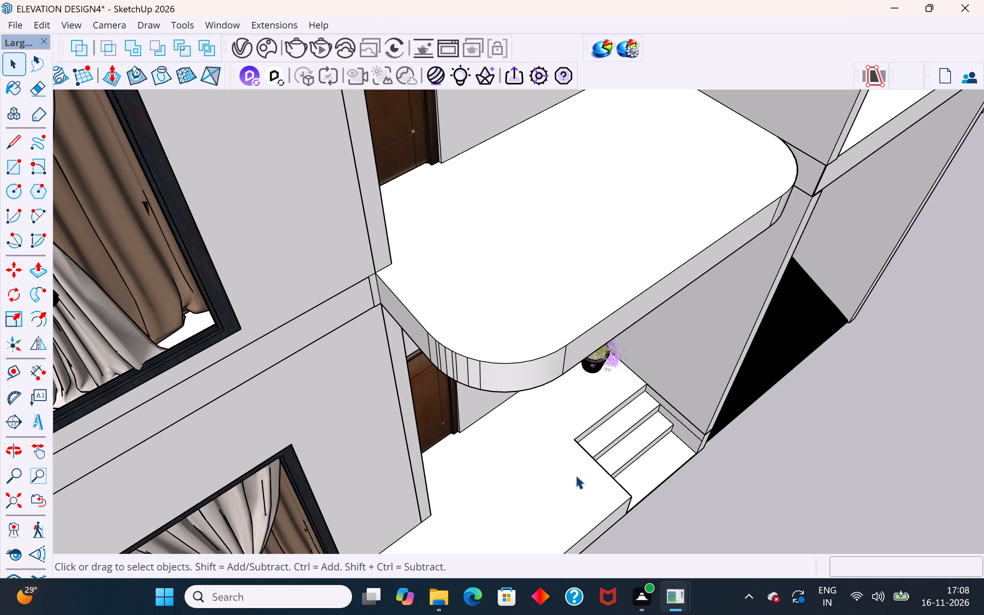
middle_click_drag(432, 388, 202, 188)
scroll(448, 384, "down", 4)
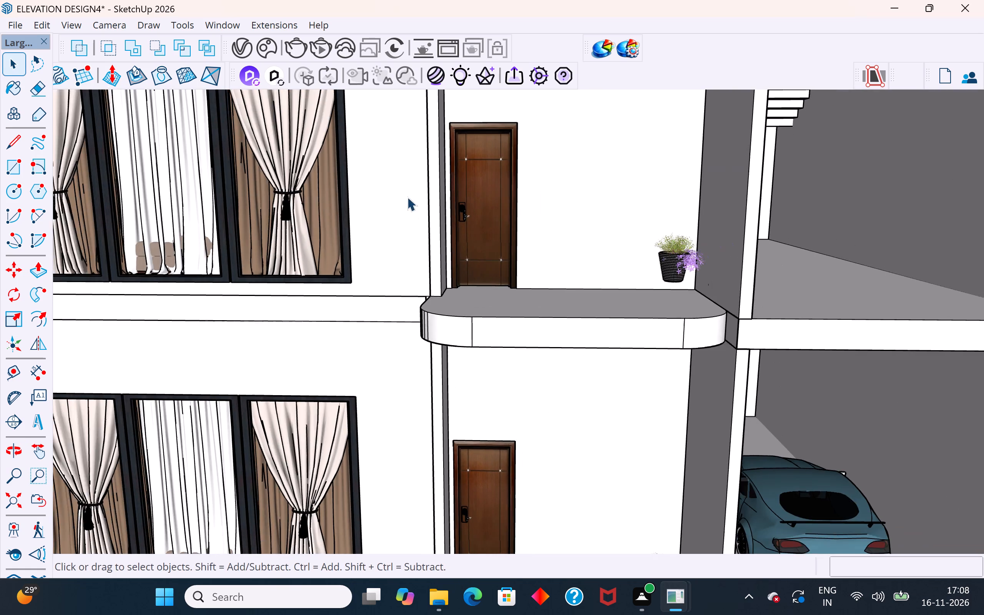
middle_click_drag(421, 228, 515, 364)
scroll(453, 210, "down", 10)
middle_click_drag(374, 301, 354, 303)
scroll(603, 329, "up", 3)
middle_click_drag(637, 300, 565, 189)
middle_click_drag(646, 236, 631, 223)
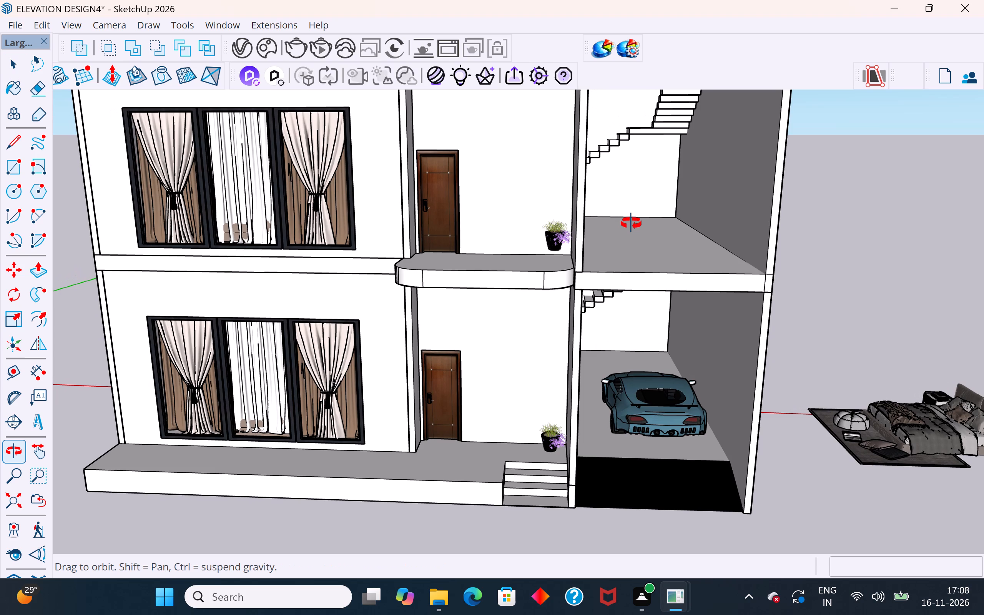
middle_click_drag(631, 223, 636, 244)
scroll(572, 344, "down", 6)
middle_click_drag(613, 208, 617, 191)
scroll(614, 173, "up", 3)
middle_click_drag(621, 178, 620, 213)
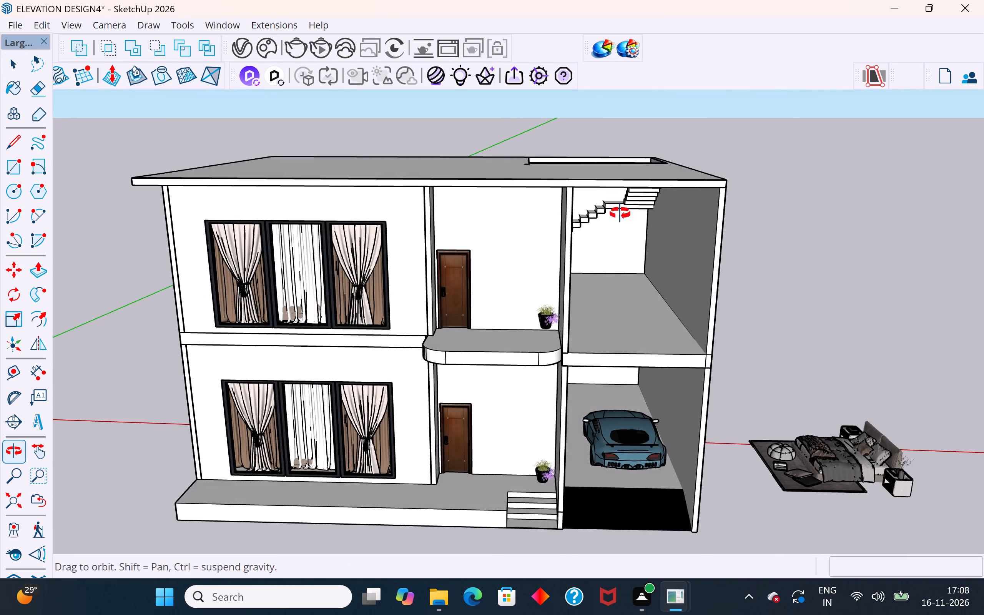
middle_click_drag(620, 213, 622, 292)
Inspect the roof slab and the gap in its underside along the outer wall of the staircase bay.
scroll(607, 268, "up", 3)
left_click(617, 261)
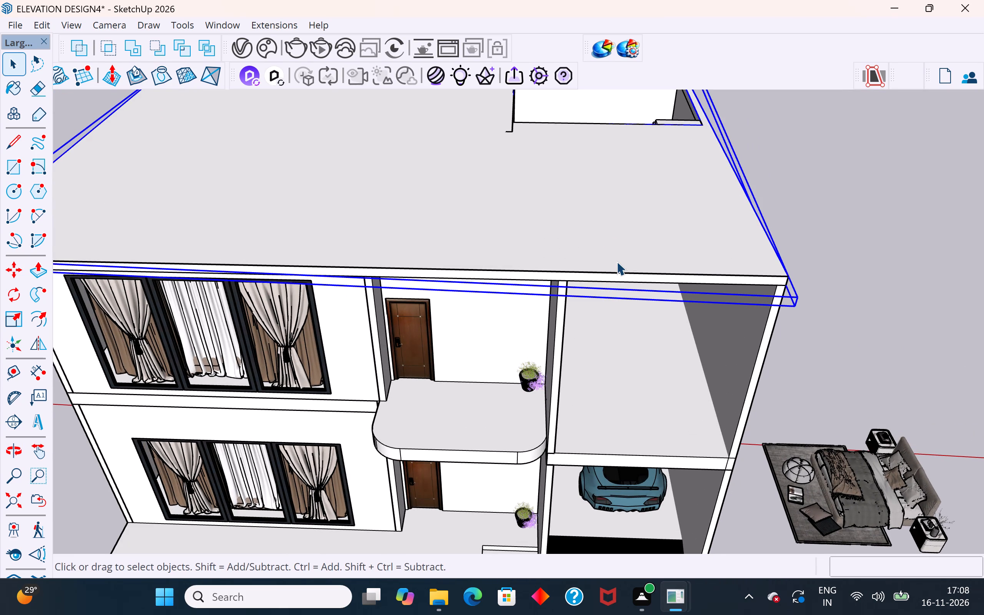
triple_click(680, 245)
middle_click_drag(680, 245, 646, 33)
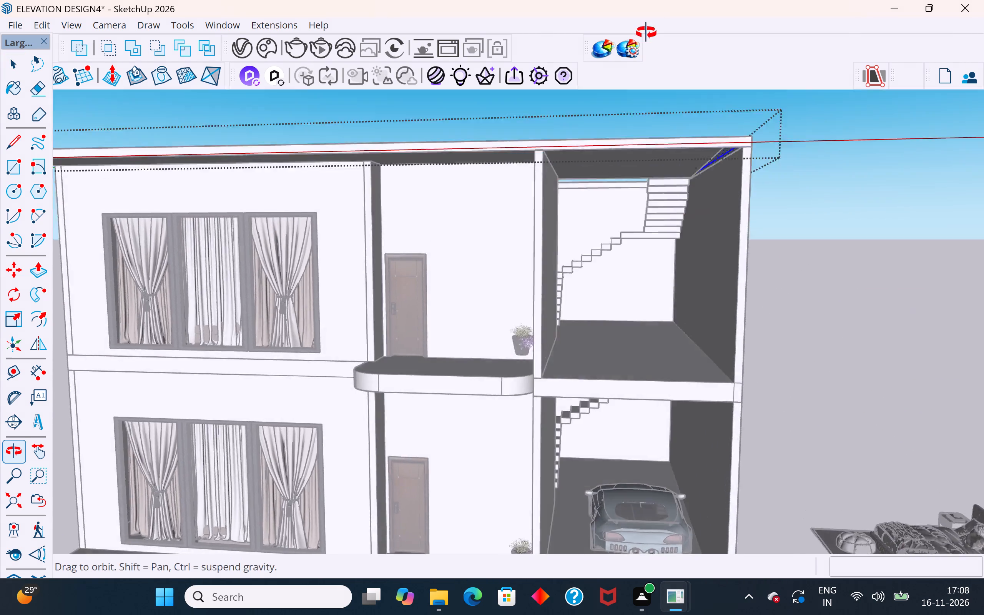
middle_click_drag(646, 33, 646, 31)
middle_click_drag(635, 182, 622, 144)
left_click(887, 265)
middle_click_drag(615, 208, 718, 203)
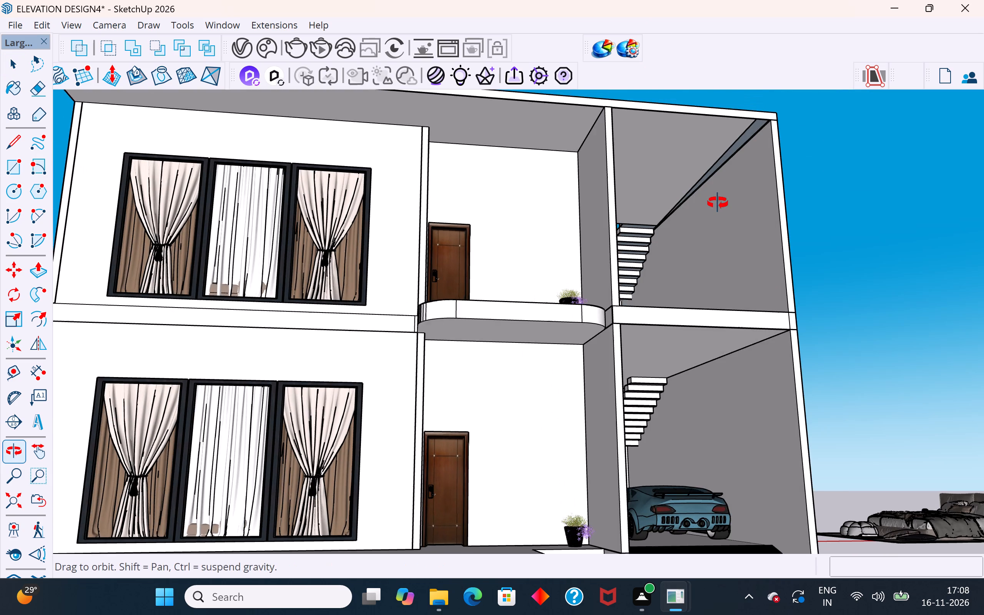
middle_click_drag(718, 203, 716, 212)
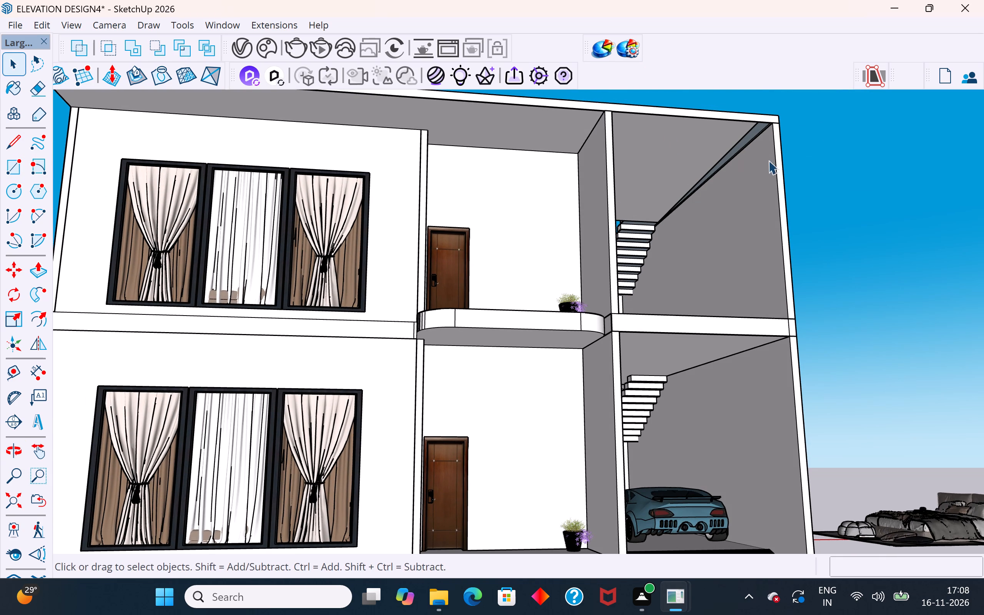
scroll(780, 130, "up", 10)
scroll(586, 469, "down", 6)
middle_click_drag(637, 286, 652, 178)
scroll(652, 243, "up", 12)
middle_click_drag(659, 258, 672, 143)
scroll(673, 156, "up", 1)
left_click(673, 158)
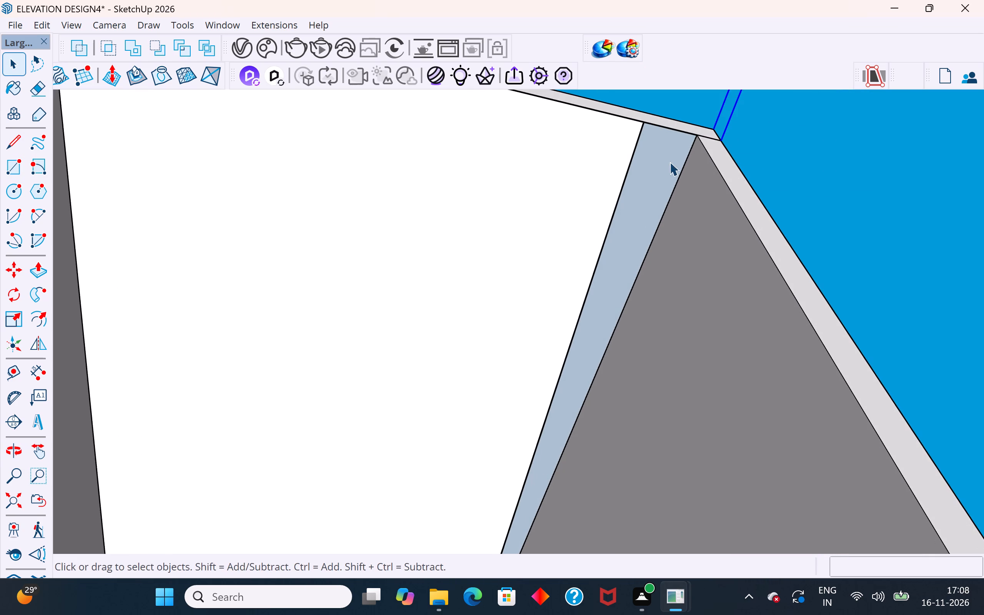
double_click(659, 158)
left_click(825, 160)
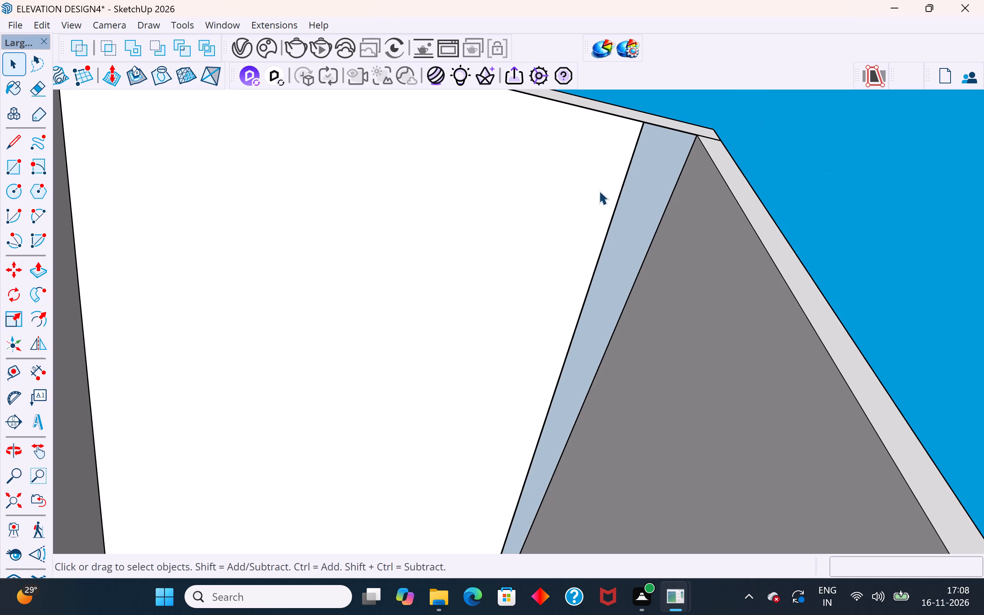
Draw a rectangle about 11 3/8" by 19' 3" over the roof underside gap, from the stair top to the front corner.
middle_click_drag(628, 173, 750, 331)
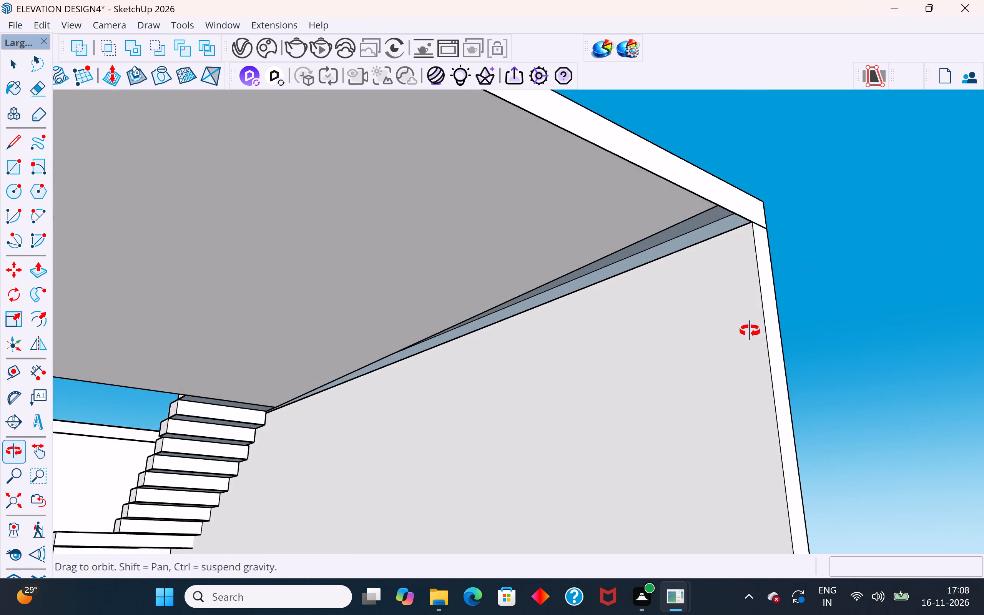
middle_click_drag(750, 331, 744, 319)
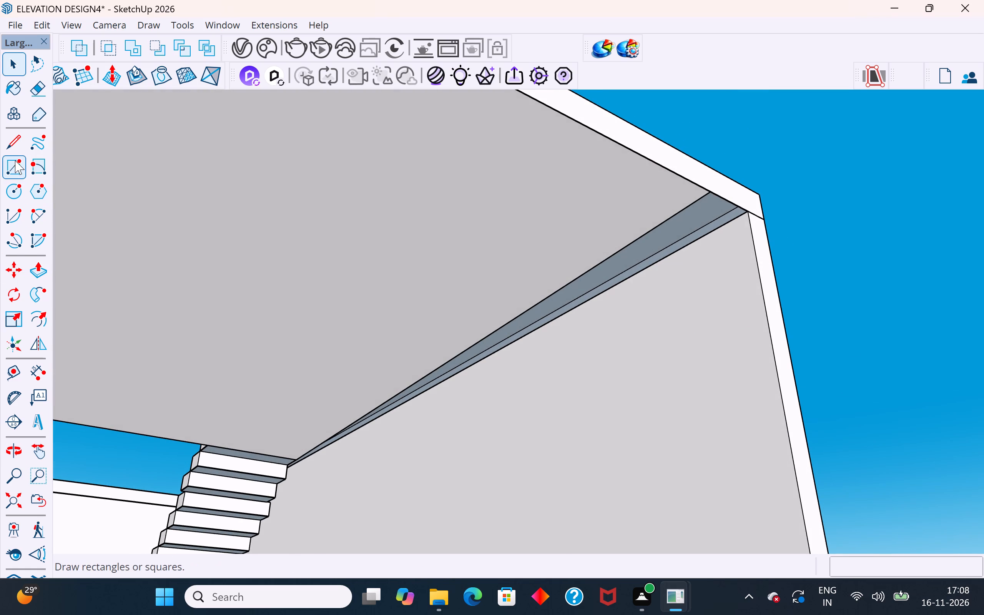
left_click(16, 171)
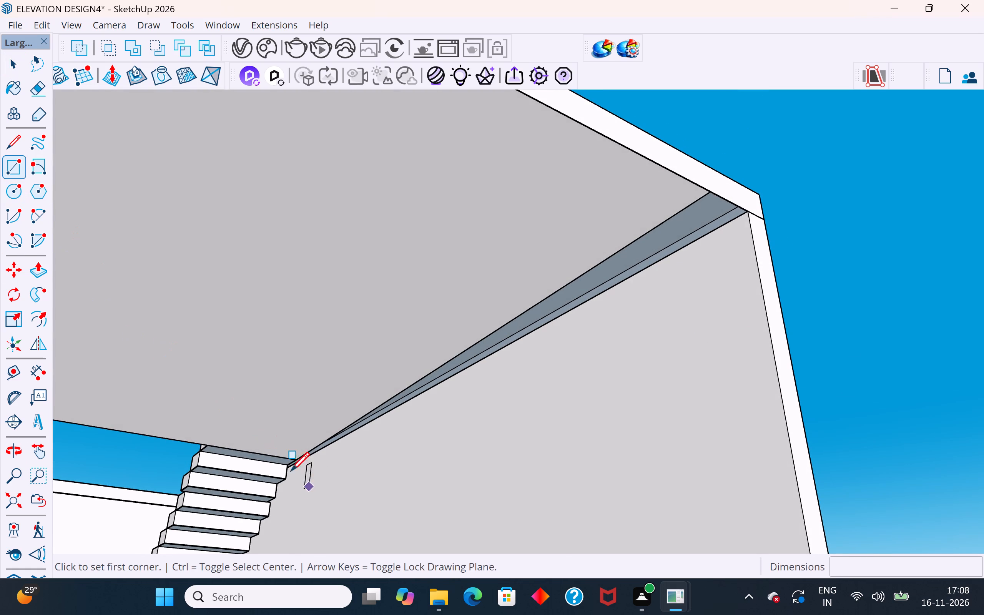
scroll(291, 467, "up", 20)
scroll(291, 467, "up", 1)
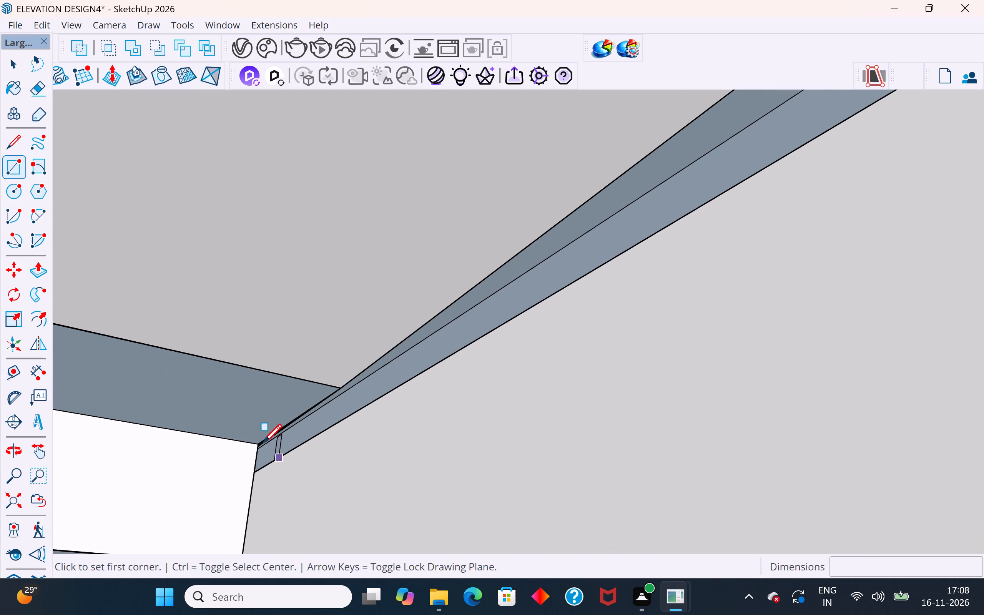
left_click(252, 447)
scroll(252, 447, "down", 14)
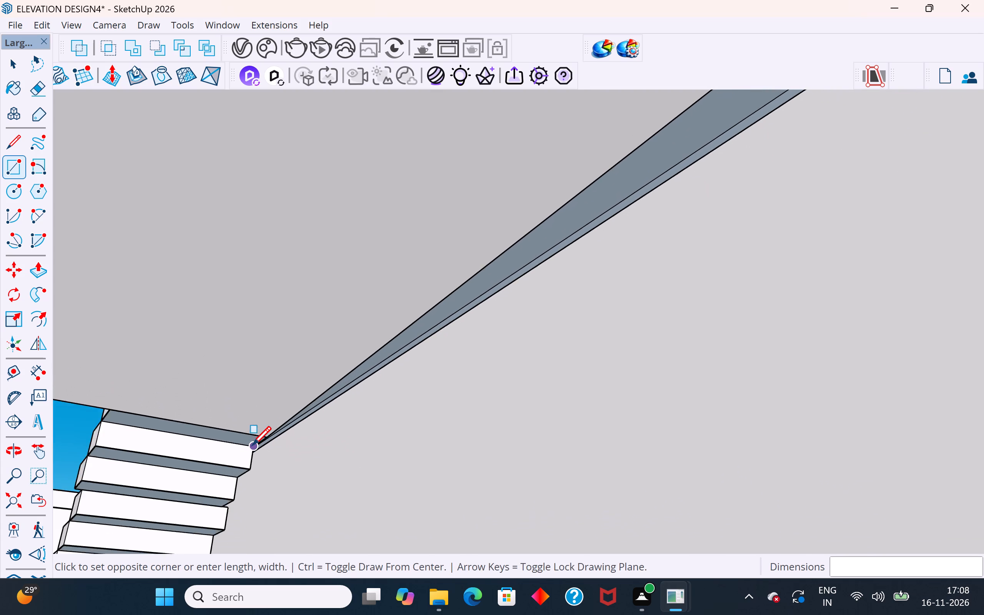
scroll(252, 447, "down", 13)
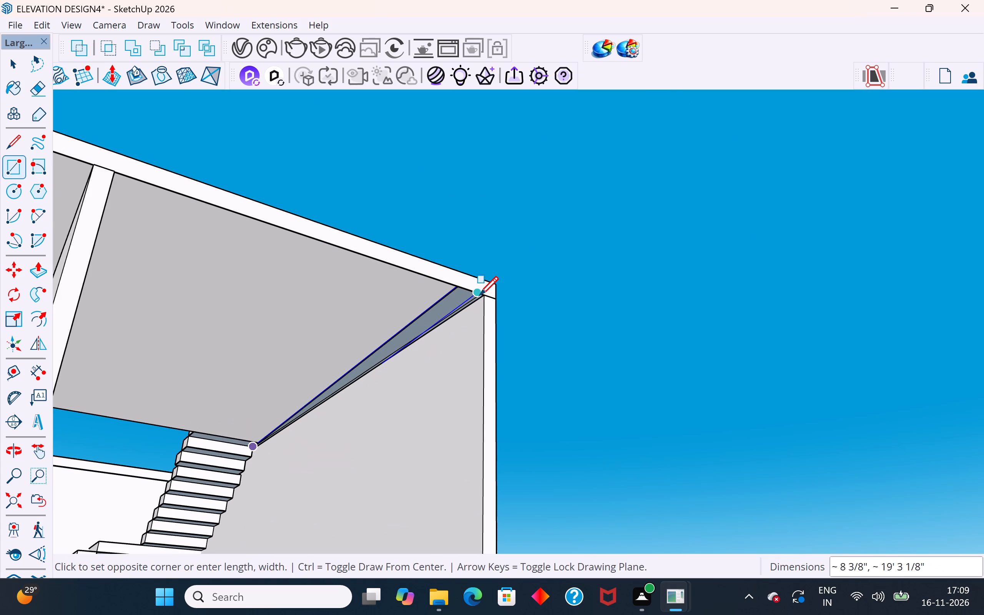
left_click(481, 302)
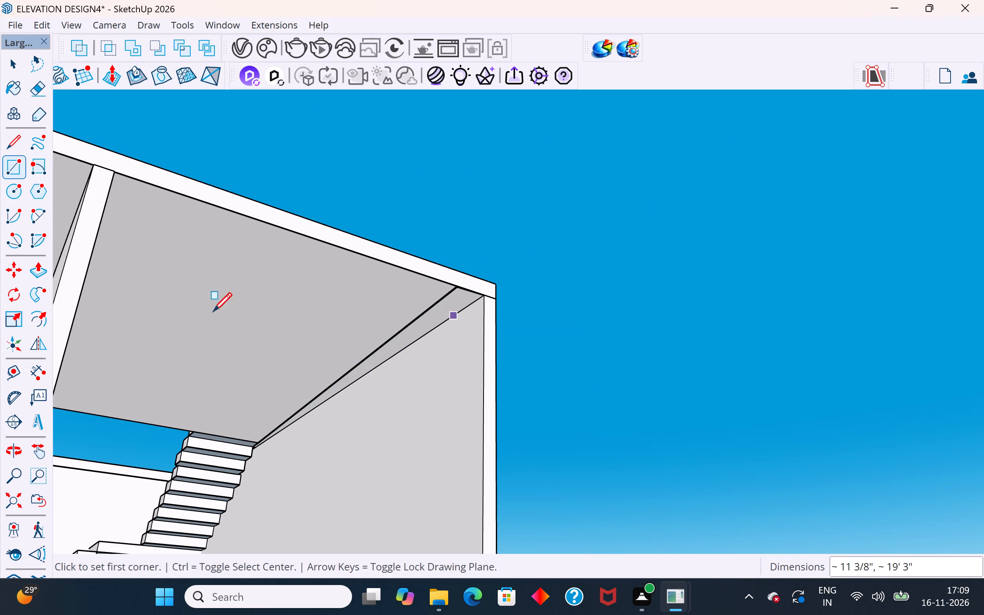
left_click(15, 66)
left_click(482, 233)
scroll(469, 286, "up", 2)
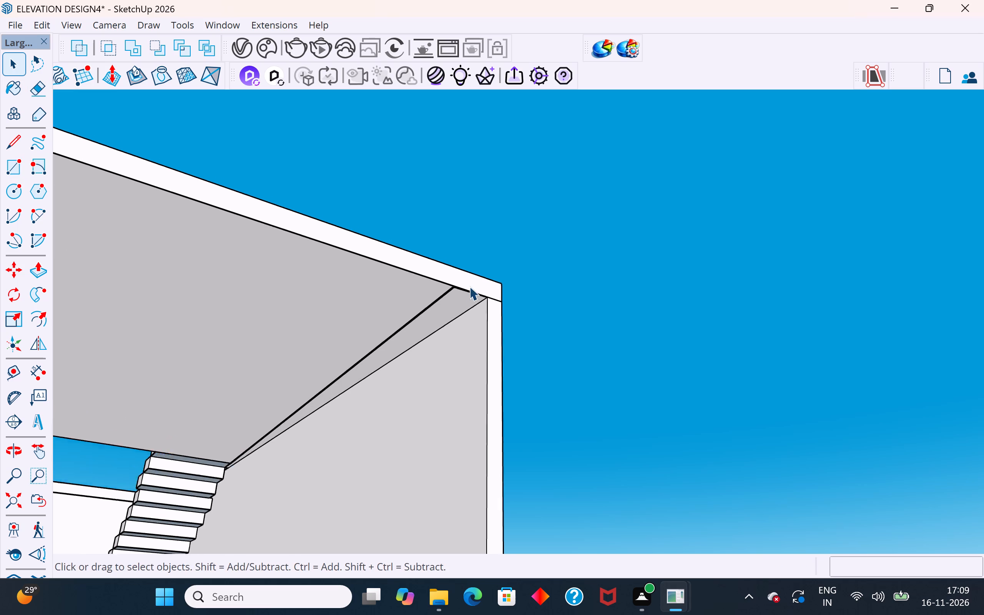
Move the gap rectangle's front edge about 7/16" to meet the roof slab's lower front edge at the gap's corner.
scroll(469, 286, "up", 10)
middle_click_drag(479, 311, 505, 361)
scroll(440, 284, "up", 5)
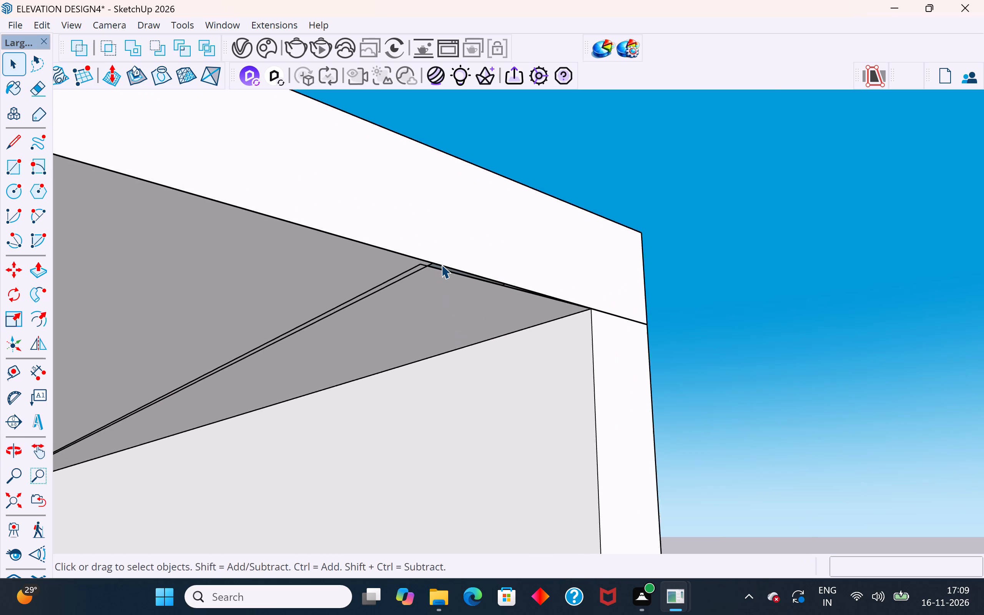
scroll(441, 264, "up", 13)
left_click(441, 272)
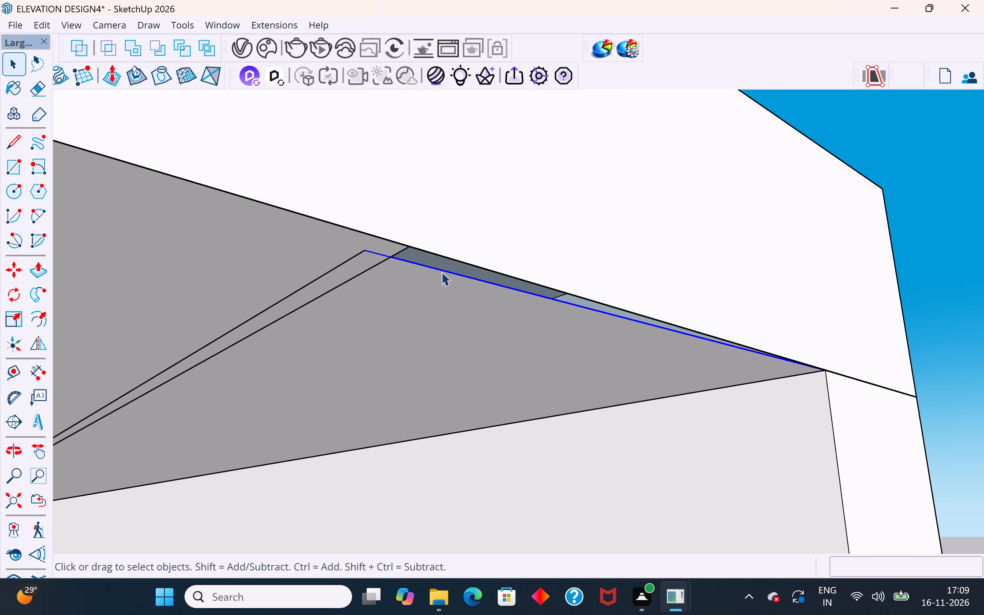
key("m")
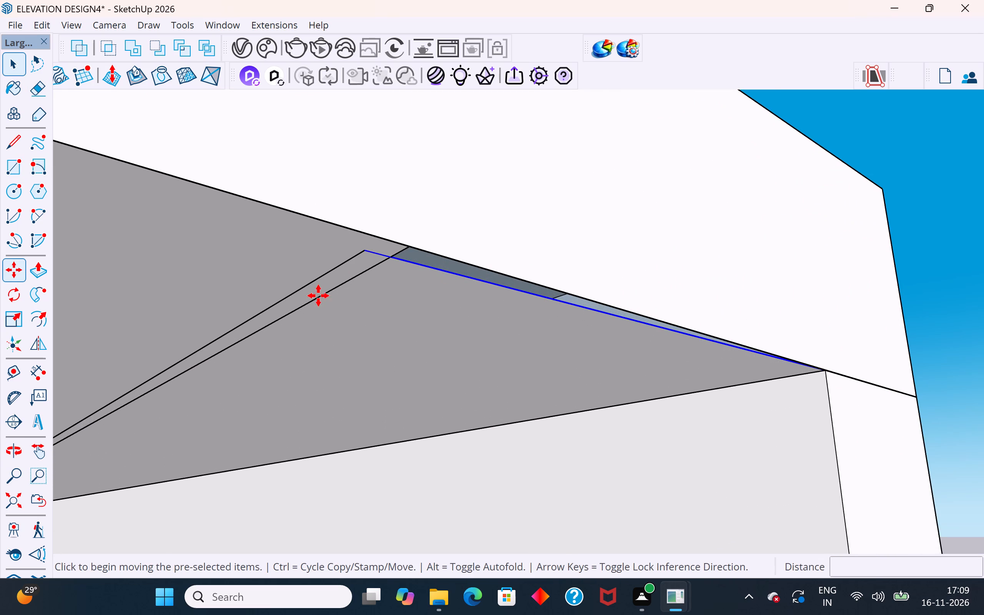
left_click(388, 256)
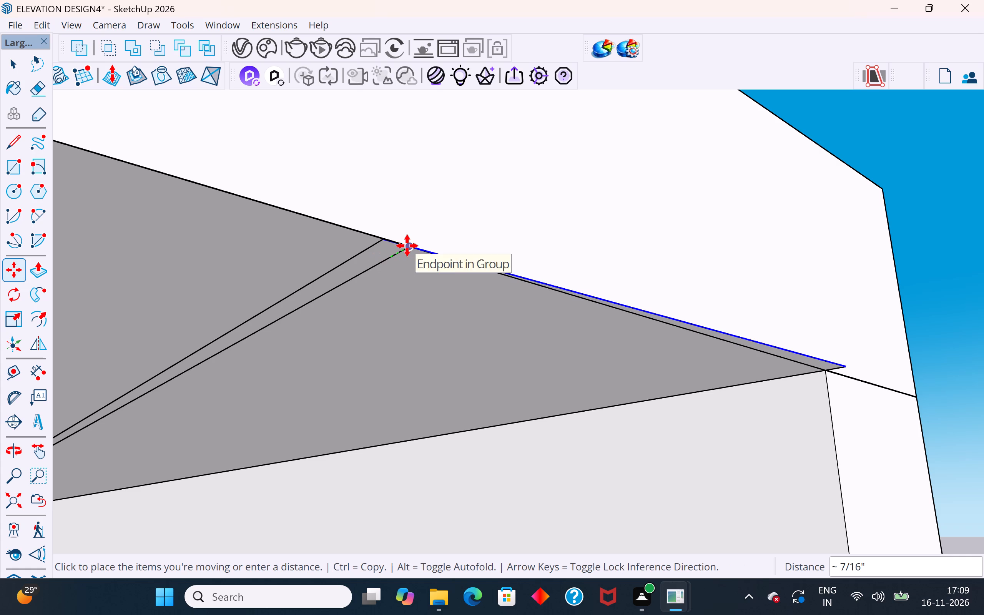
left_click(407, 246)
left_click(15, 68)
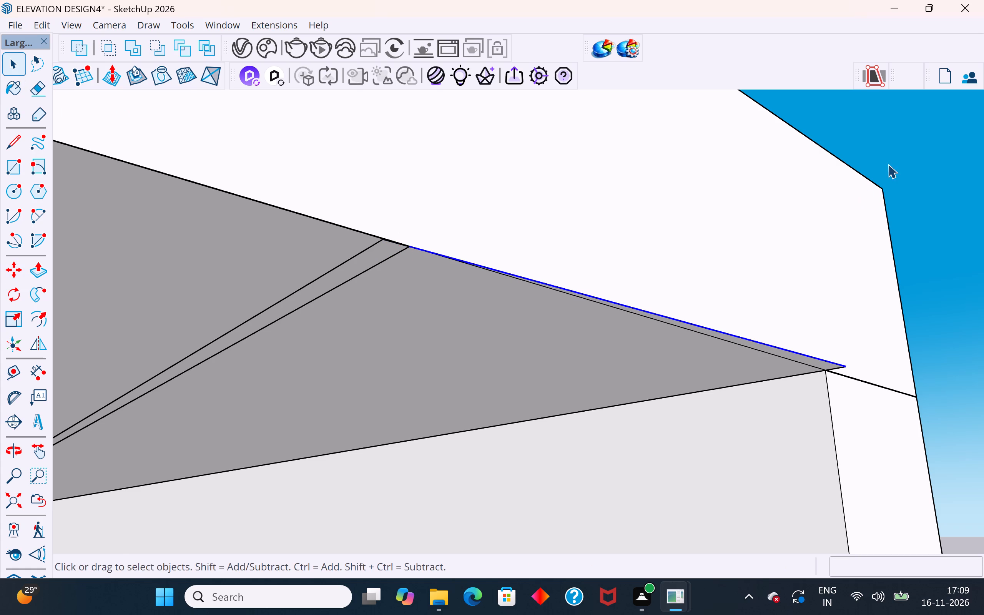
left_click(889, 158)
Delete the thin sliver face, its long edge and its short end edge overhanging the roof slab's front corner.
middle_click_drag(737, 386, 768, 529)
scroll(709, 336, "down", 4)
middle_click_drag(724, 397, 753, 509)
scroll(755, 350, "up", 4)
left_click(753, 309)
left_click(756, 309)
left_click(768, 317)
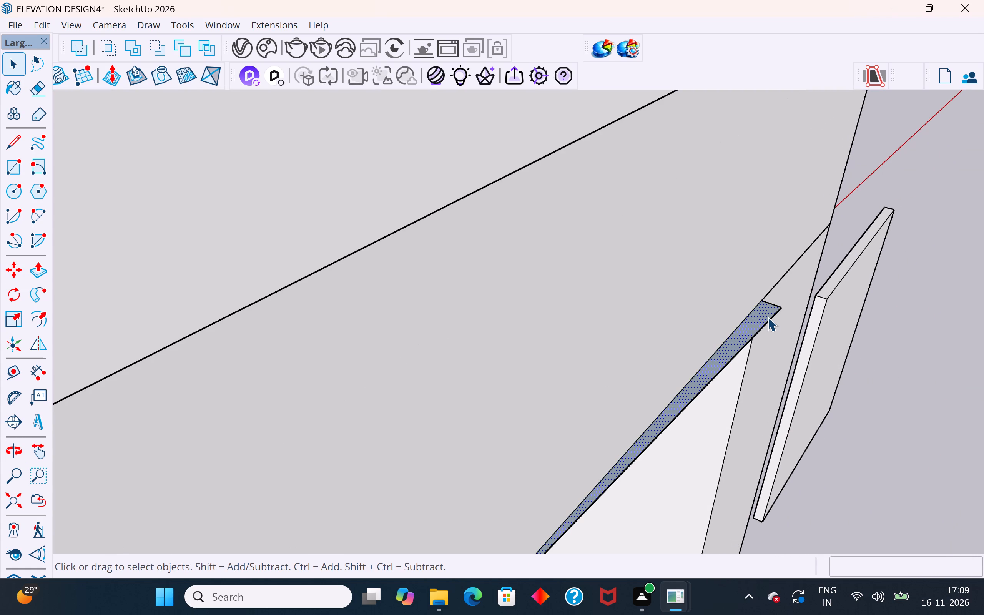
key("Delete")
left_click(773, 317)
key("Delete")
left_click(777, 304)
key("Delete")
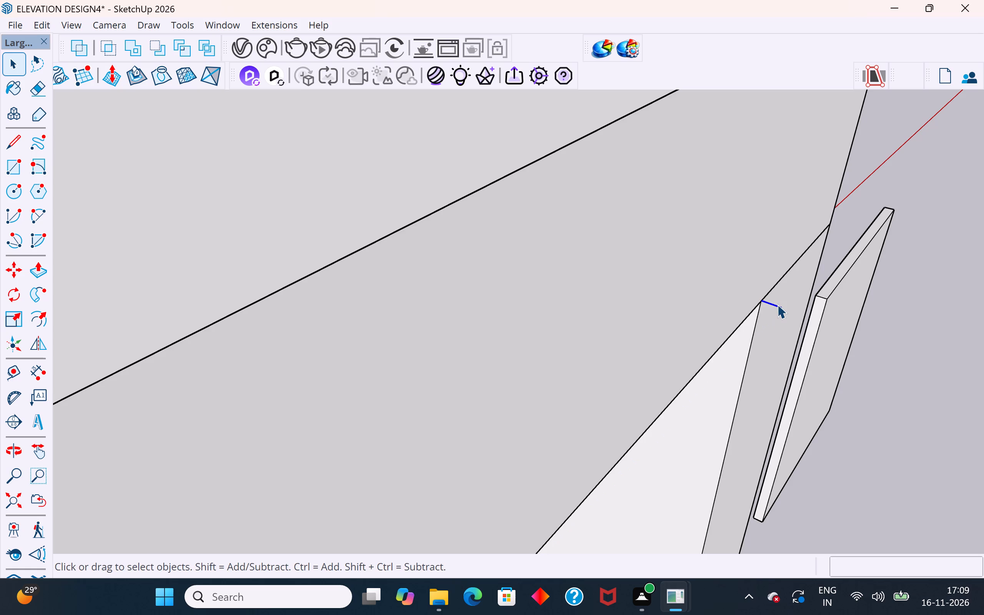
Delete the gap rectangle's long inner edge that overlaps the roof slab underside.
middle_click_drag(701, 442, 705, 156)
scroll(688, 286, "down", 9)
middle_click_drag(613, 315, 631, 287)
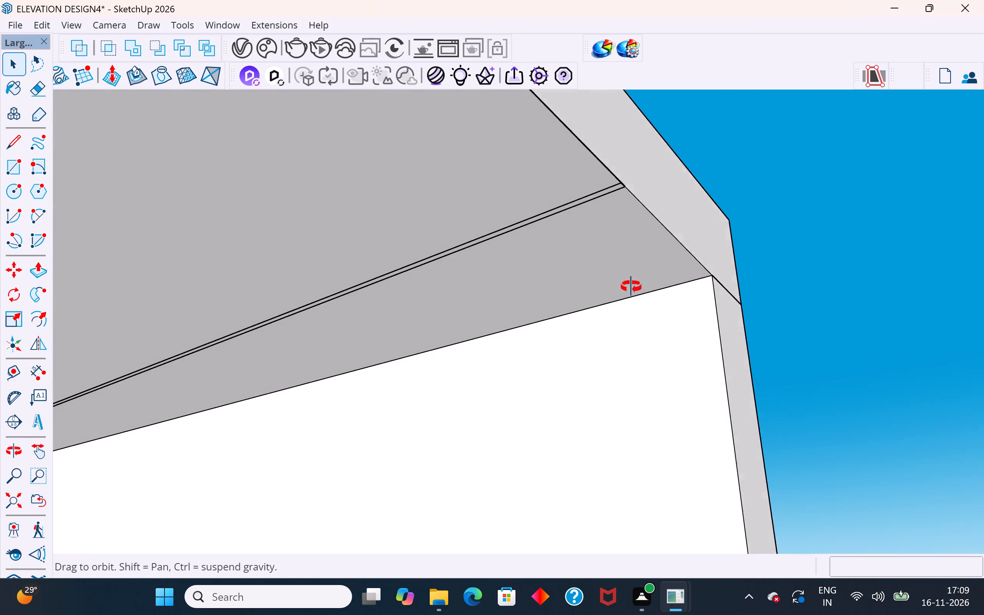
middle_click_drag(631, 287, 339, 426)
scroll(381, 270, "up", 3)
middle_click_drag(394, 237, 420, 128)
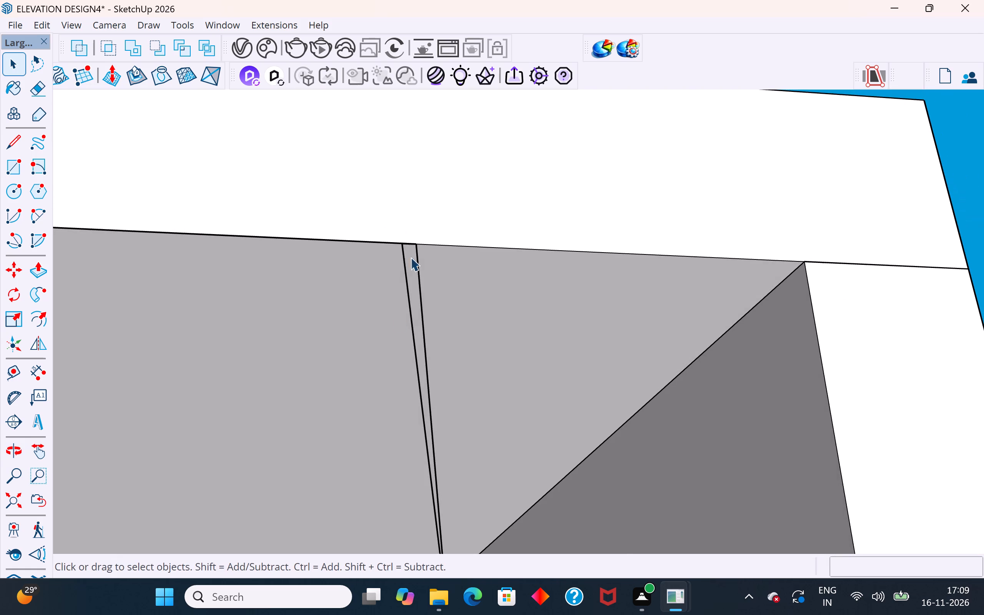
left_click(409, 291)
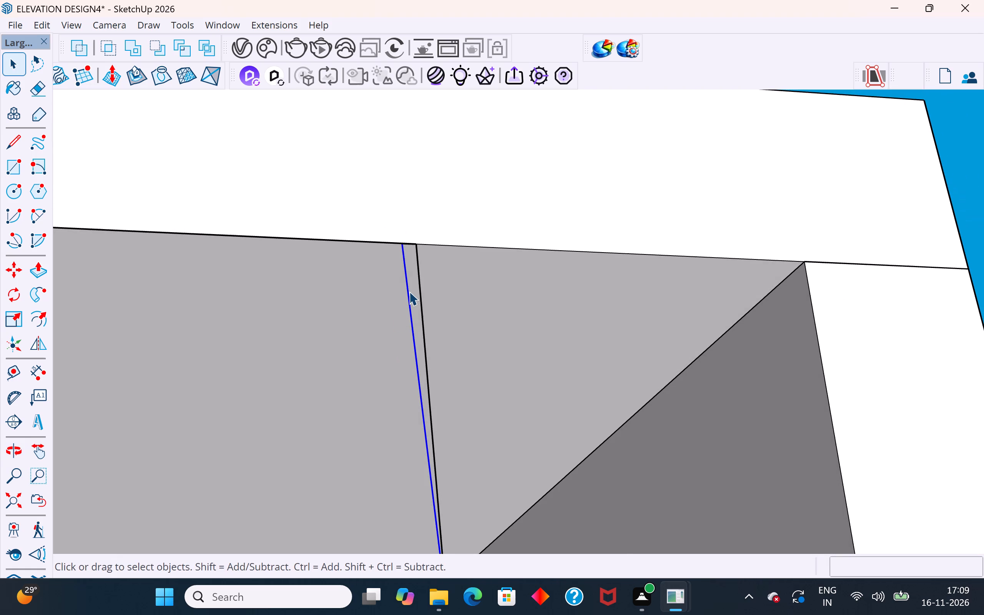
key("Delete")
Delete the rectangle's remaining long edge and short end edge along the outer wall near the stair top.
middle_click_drag(416, 315, 459, 516)
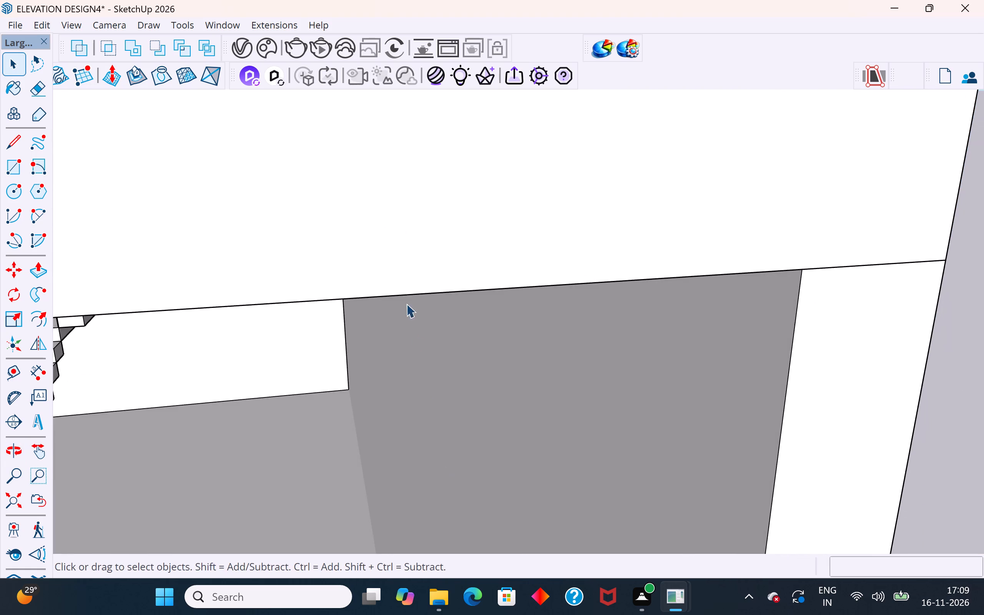
middle_click_drag(400, 288, 586, 166)
scroll(731, 304, "down", 9)
middle_click_drag(727, 339, 585, 339)
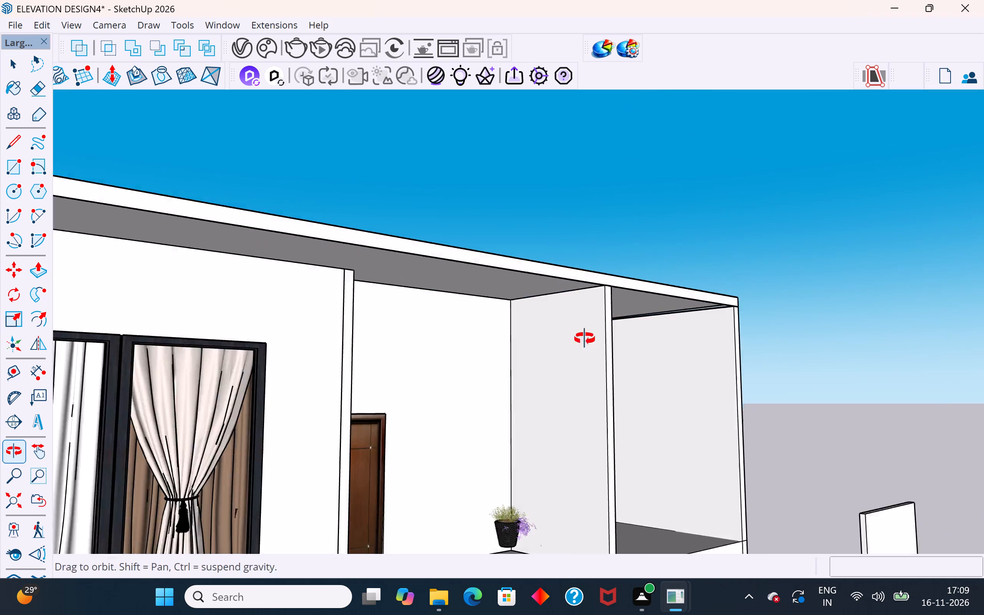
middle_click_drag(585, 339, 524, 340)
scroll(529, 315, "up", 11)
middle_click_drag(546, 318, 499, 272)
scroll(537, 316, "up", 1)
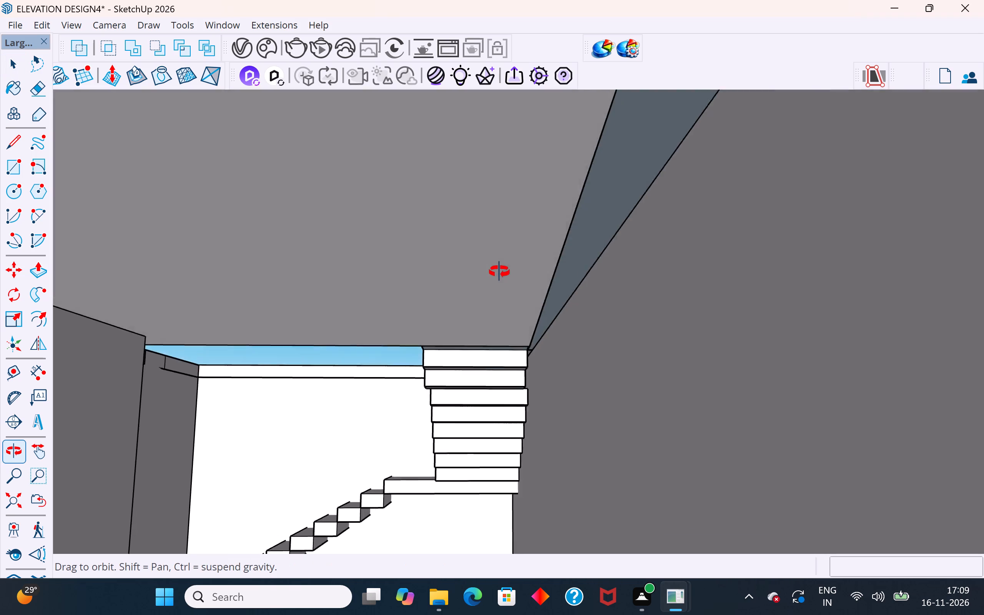
middle_click_drag(499, 272, 491, 253)
scroll(529, 293, "up", 8)
middle_click_drag(525, 358, 497, 375)
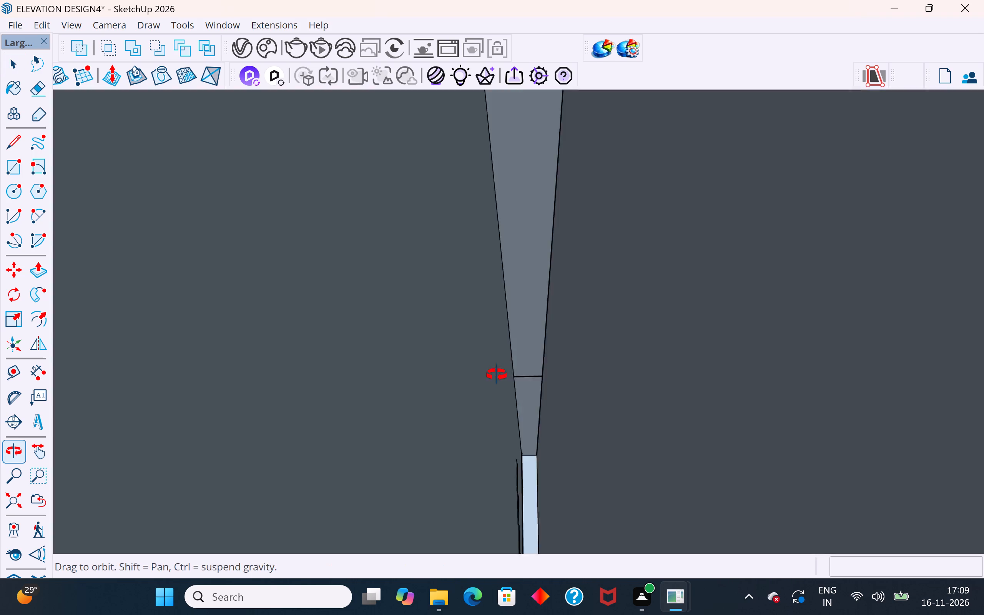
middle_click_drag(497, 375, 482, 389)
left_click(526, 391)
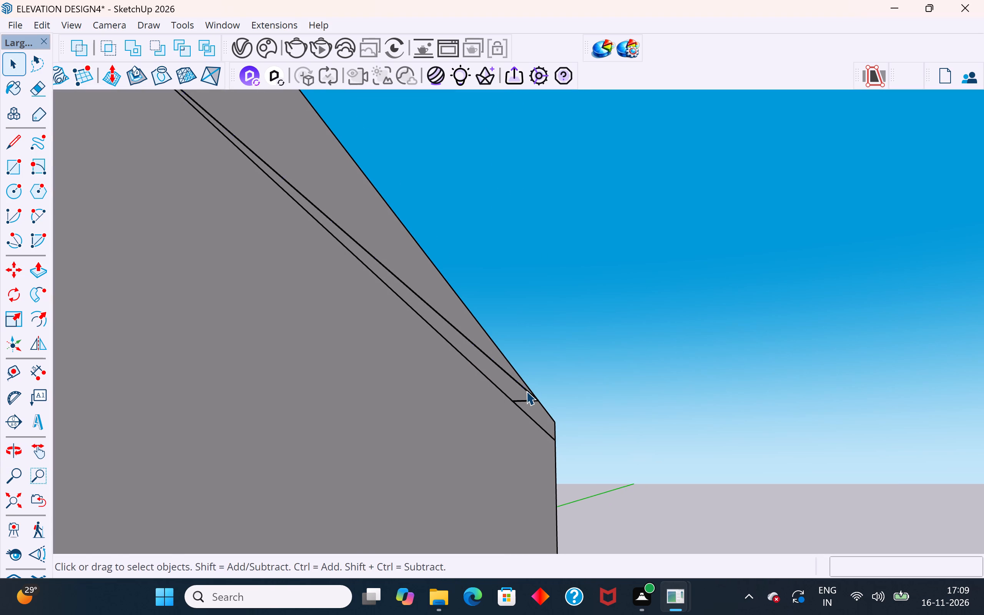
key("Delete")
left_click(531, 400)
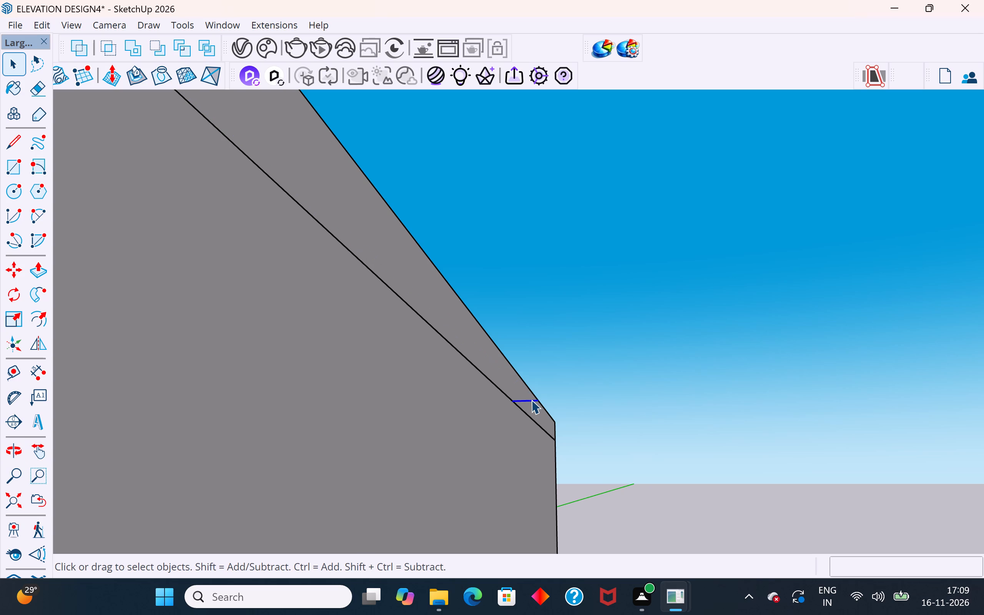
key("Delete")
Delete the stray diagonal edge on the underside of the top stair step, beside the outer wall.
scroll(682, 377, "down", 9)
middle_click_drag(690, 379, 646, 427)
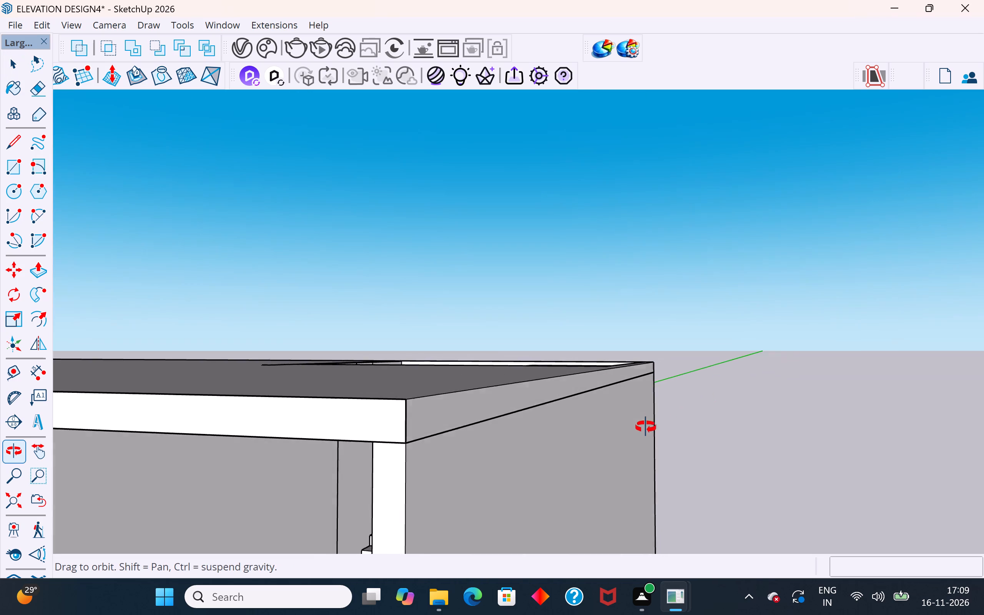
middle_click_drag(646, 427, 659, 427)
middle_click_drag(453, 468, 522, 414)
scroll(638, 385, "up", 7)
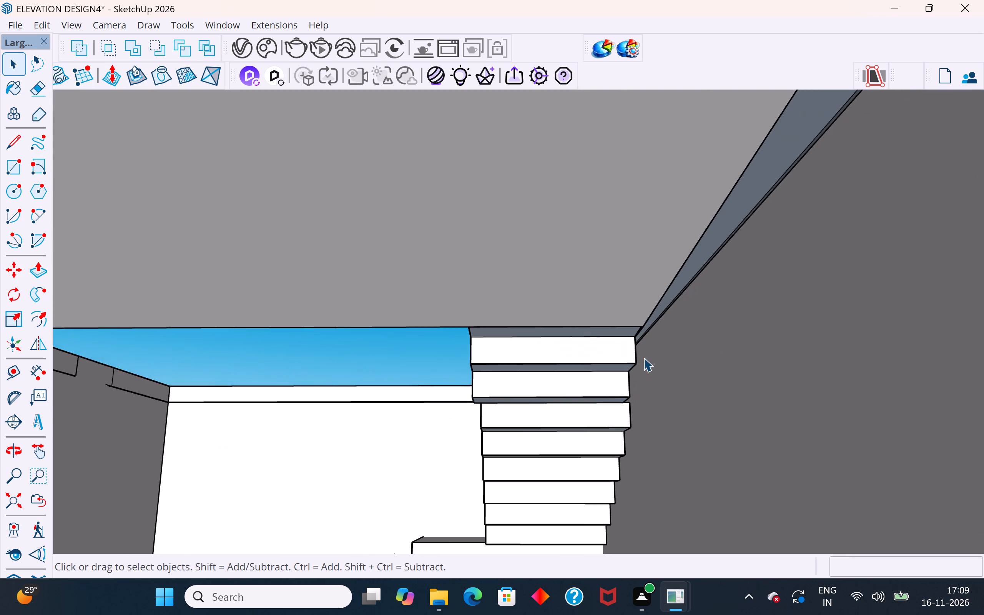
scroll(643, 357, "up", 14)
middle_click_drag(645, 344, 607, 337)
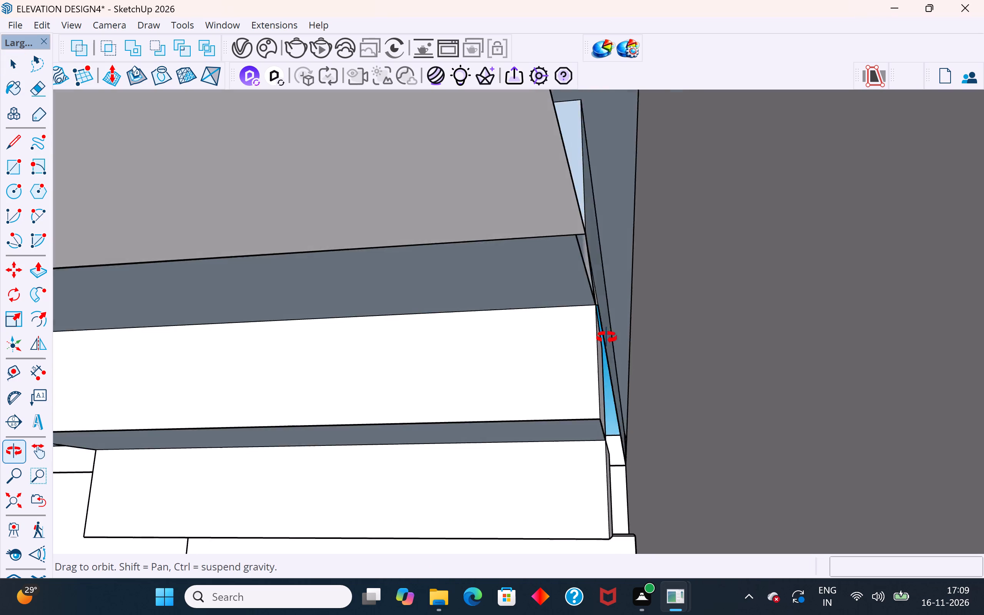
middle_click_drag(607, 337, 614, 339)
scroll(588, 264, "up", 3)
middle_click_drag(598, 258, 624, 160)
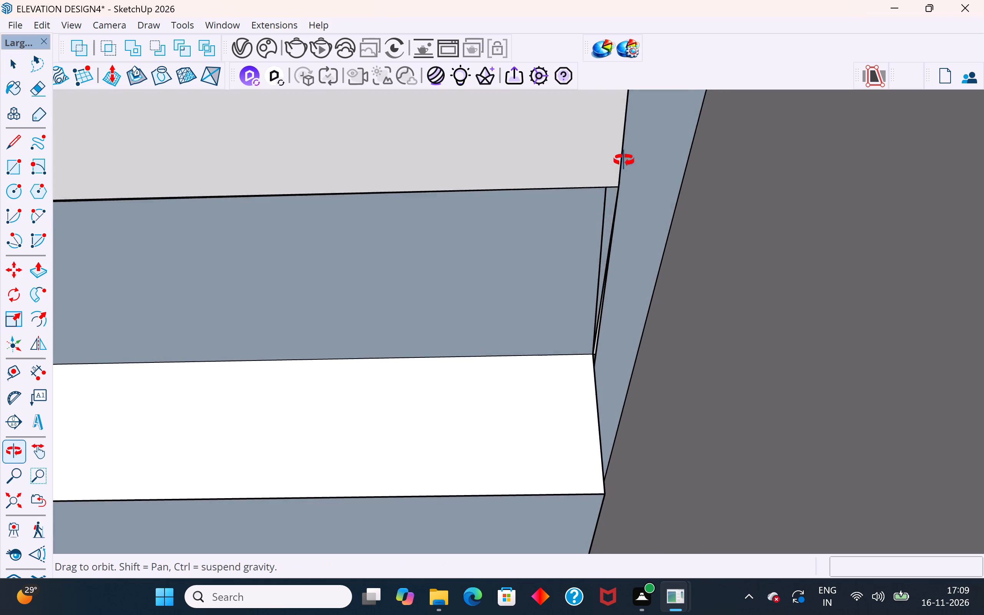
middle_click_drag(624, 160, 642, 189)
scroll(625, 226, "up", 7)
middle_click_drag(625, 226, 876, 178)
scroll(849, 232, "up", 1)
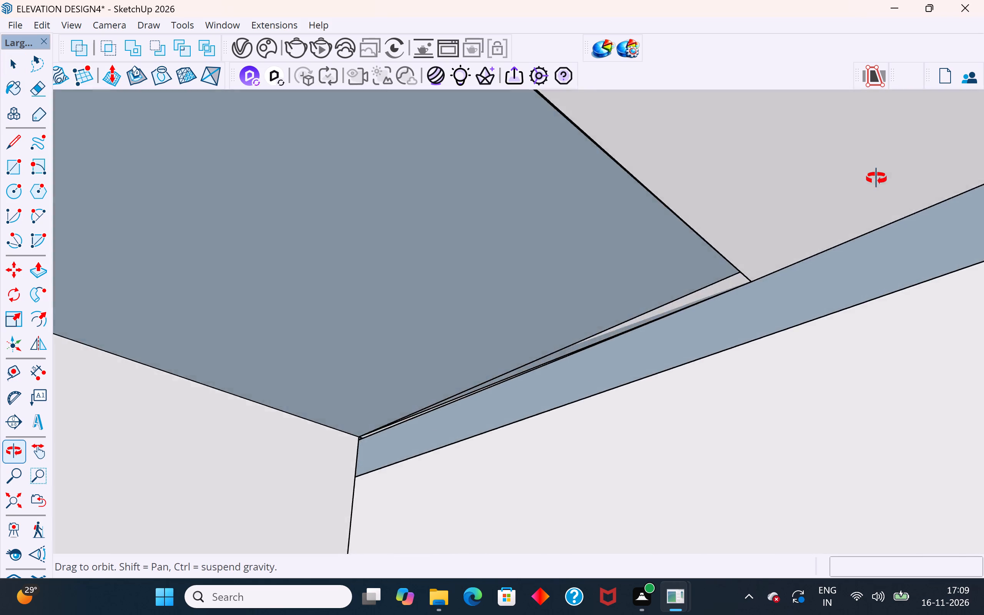
middle_click_drag(876, 178, 686, 236)
scroll(673, 227, "up", 1)
left_click(668, 223)
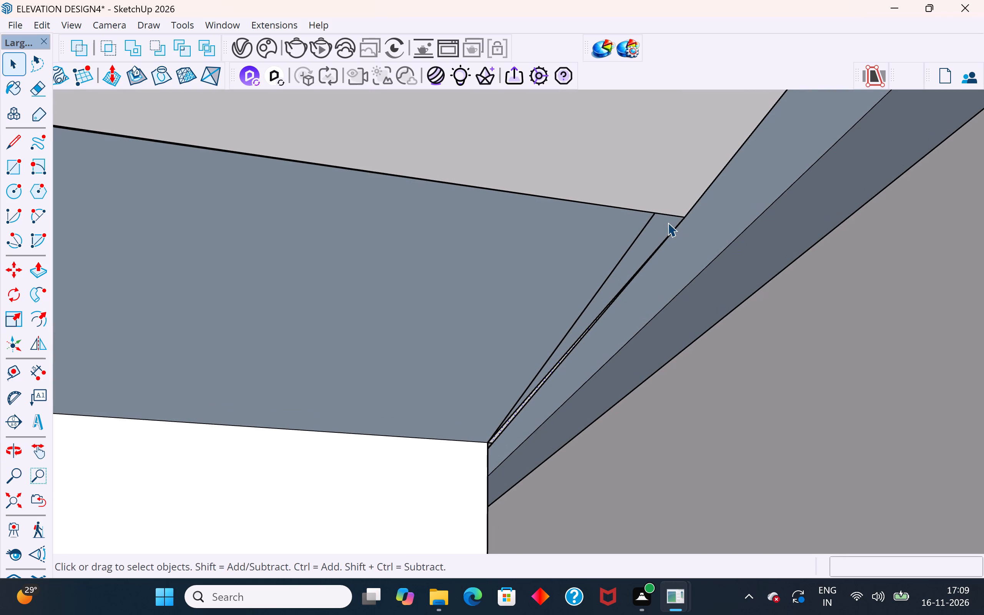
left_click(658, 220)
left_click(650, 221)
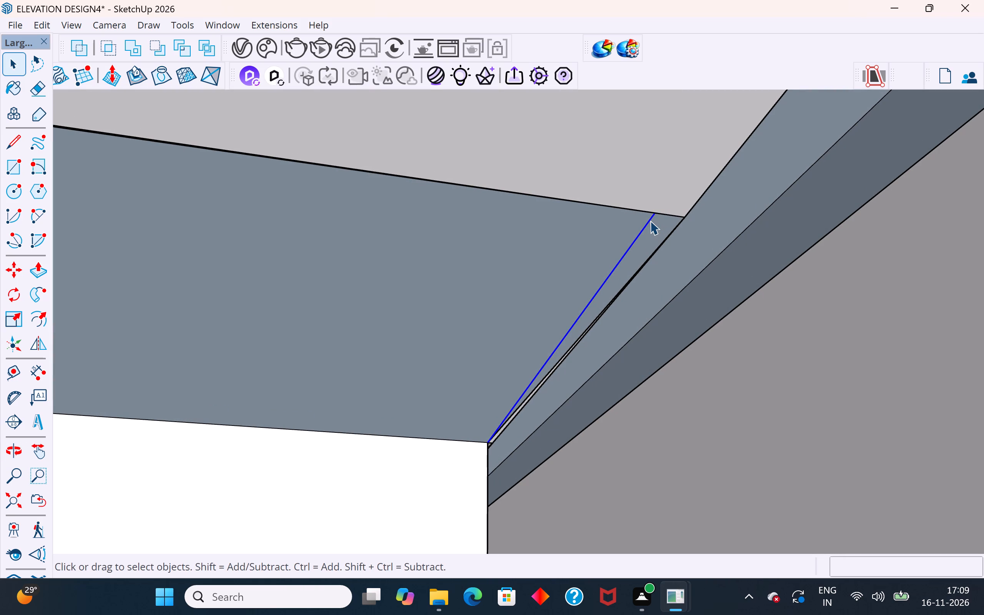
key("Delete")
Draw connected lines across the narrow gap where the top stair step meets the roof slab and outer wall.
scroll(504, 410, "up", 7)
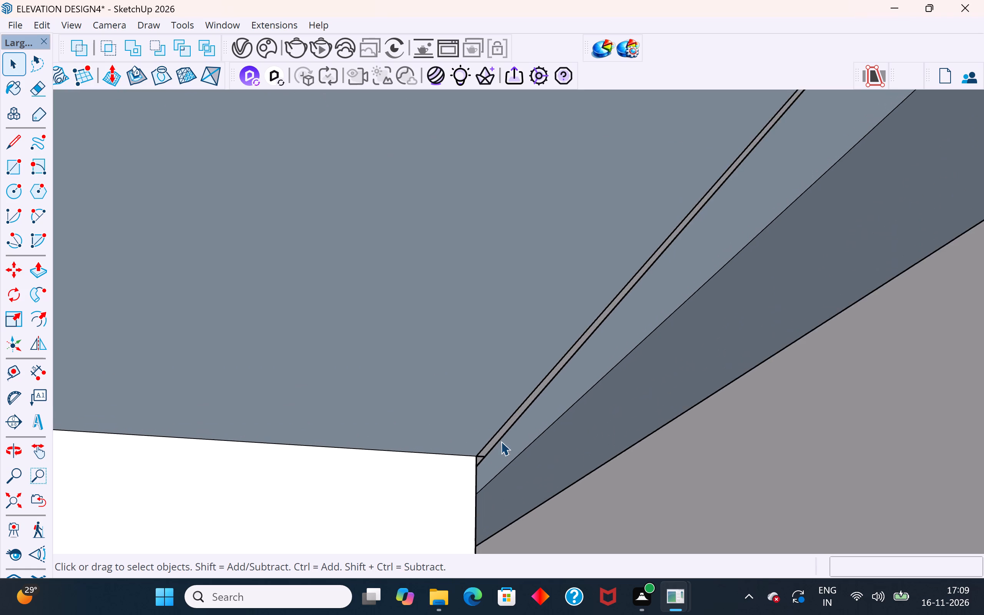
scroll(501, 441, "up", 3)
middle_click_drag(487, 440, 418, 454)
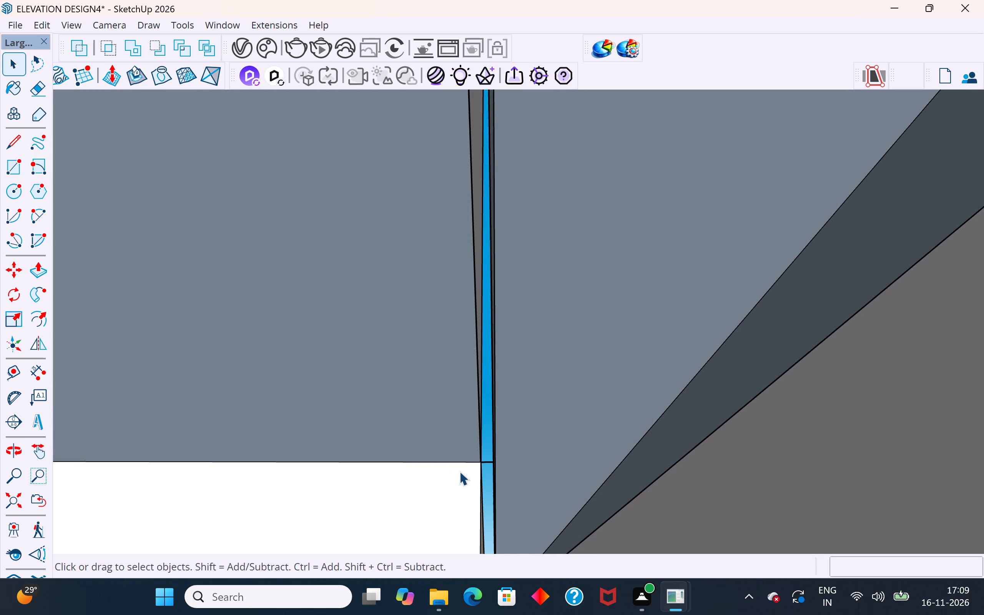
scroll(491, 427, "down", 11)
scroll(491, 427, "up", 1)
scroll(491, 427, "down", 6)
middle_click_drag(489, 432, 465, 479)
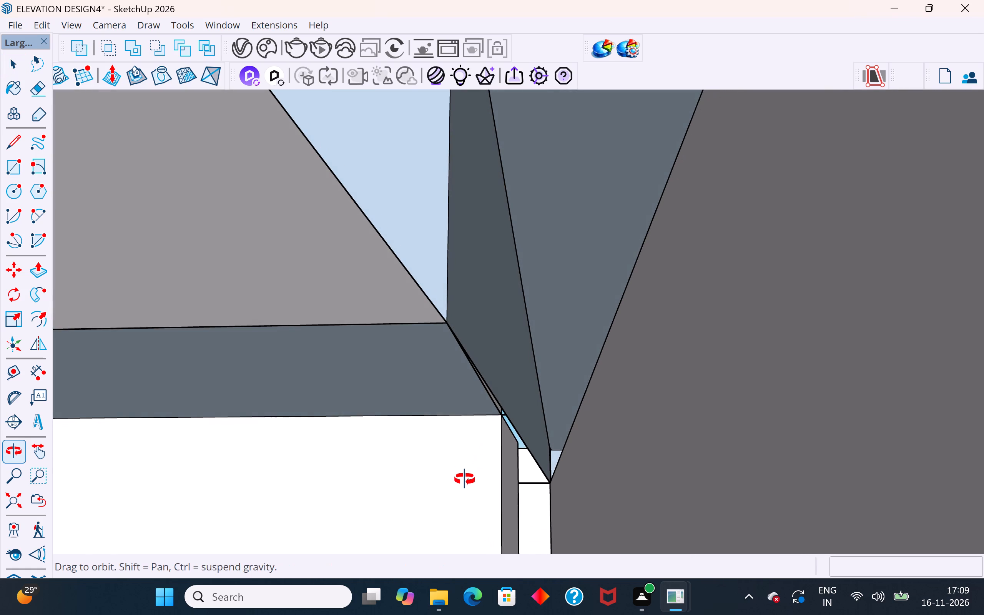
middle_click_drag(465, 479, 465, 480)
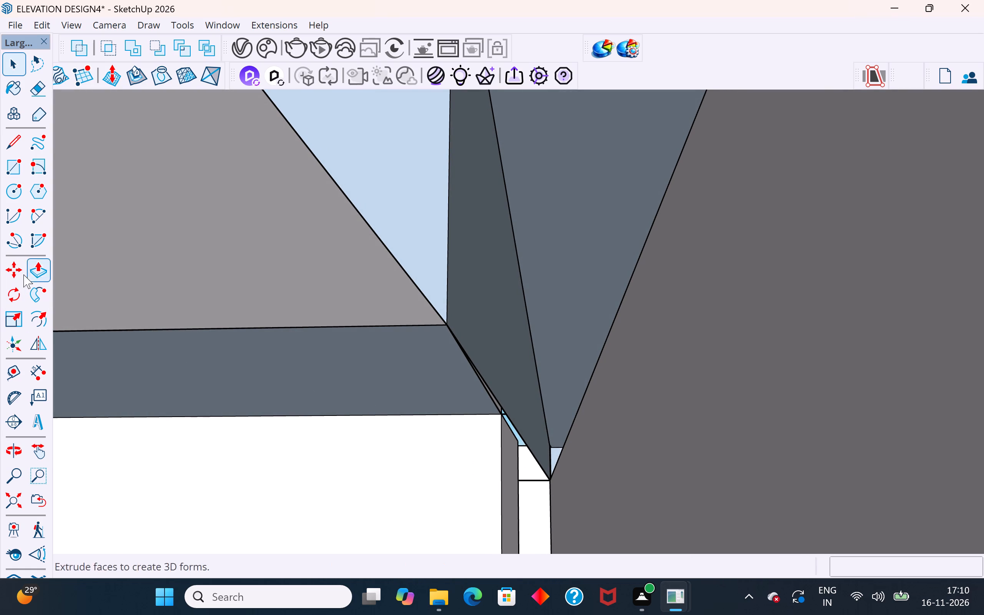
left_click(21, 141)
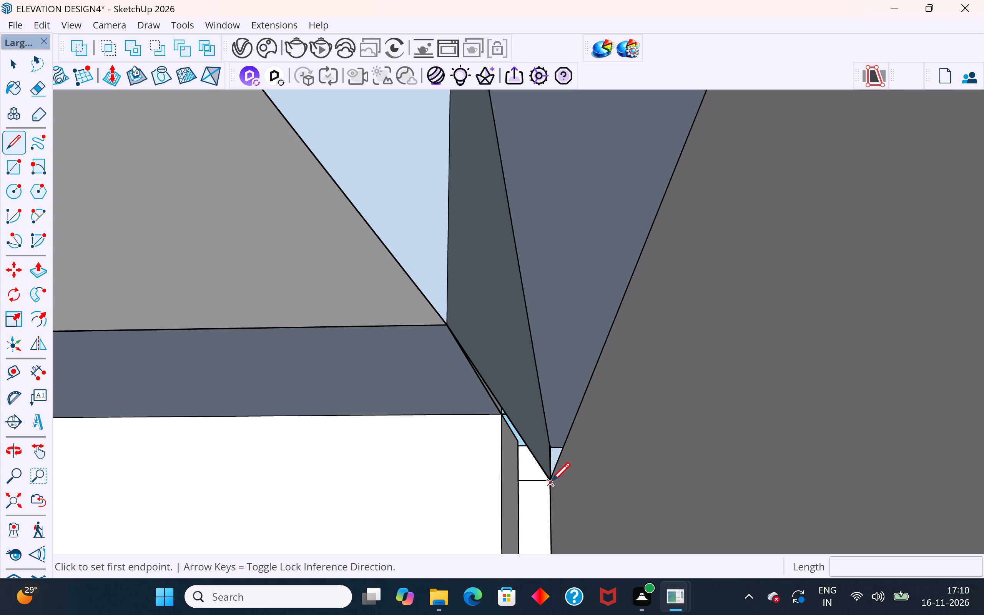
left_click(552, 483)
left_click(439, 324)
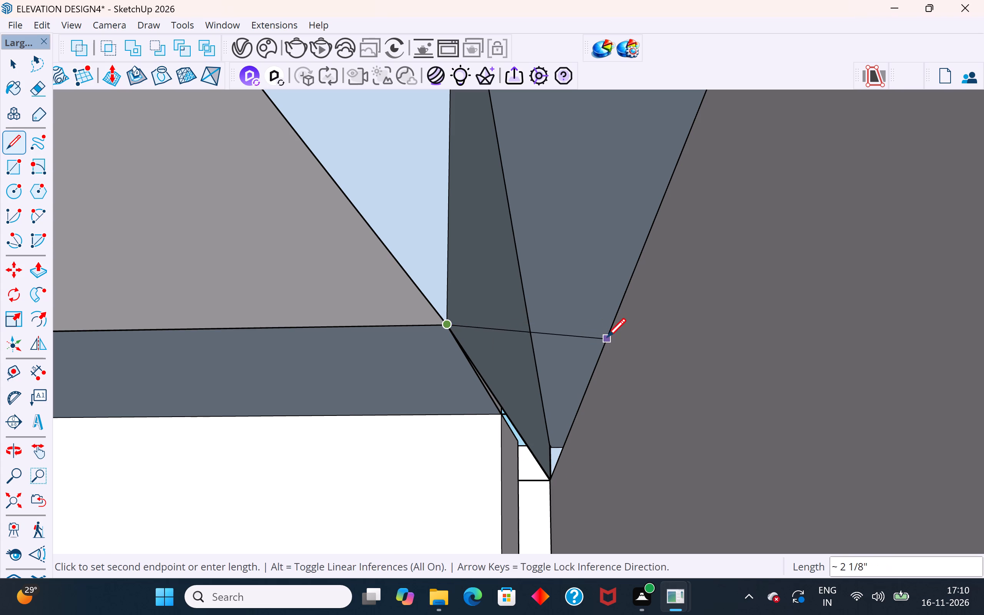
left_click(612, 335)
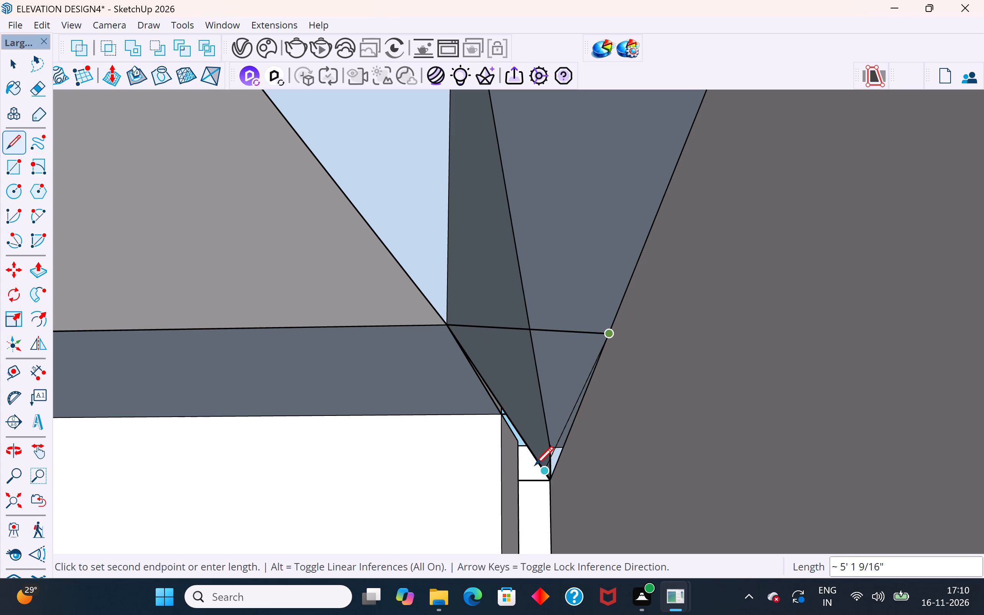
left_click(534, 467)
middle_click_drag(551, 465, 573, 379)
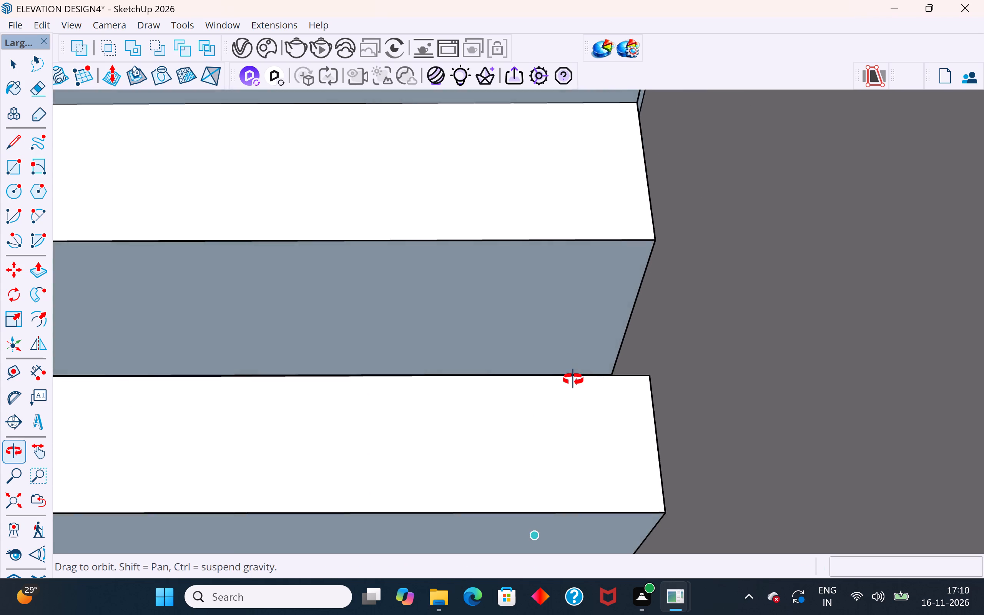
middle_click_drag(573, 379, 543, 451)
scroll(653, 442, "down", 1)
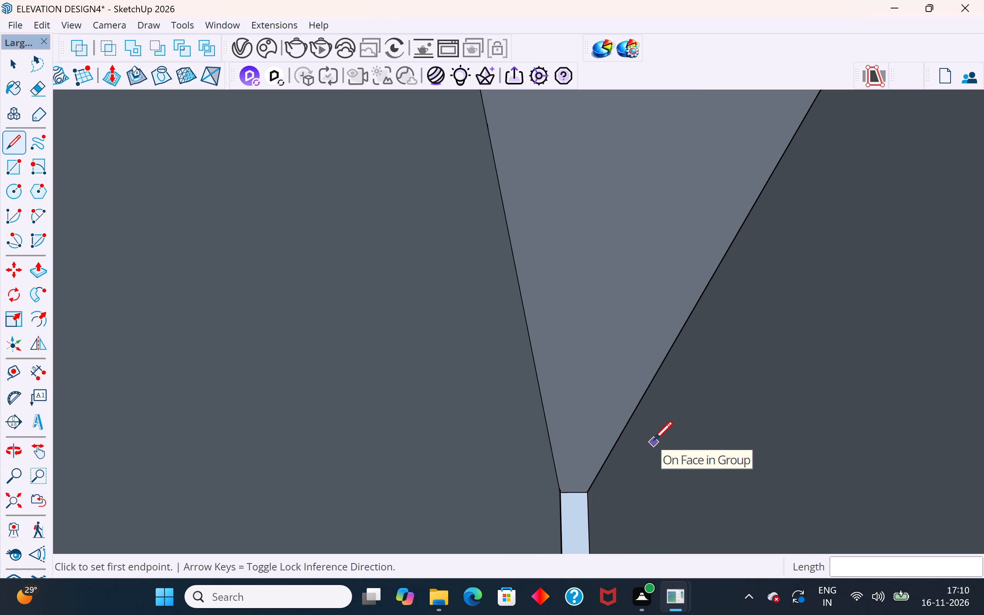
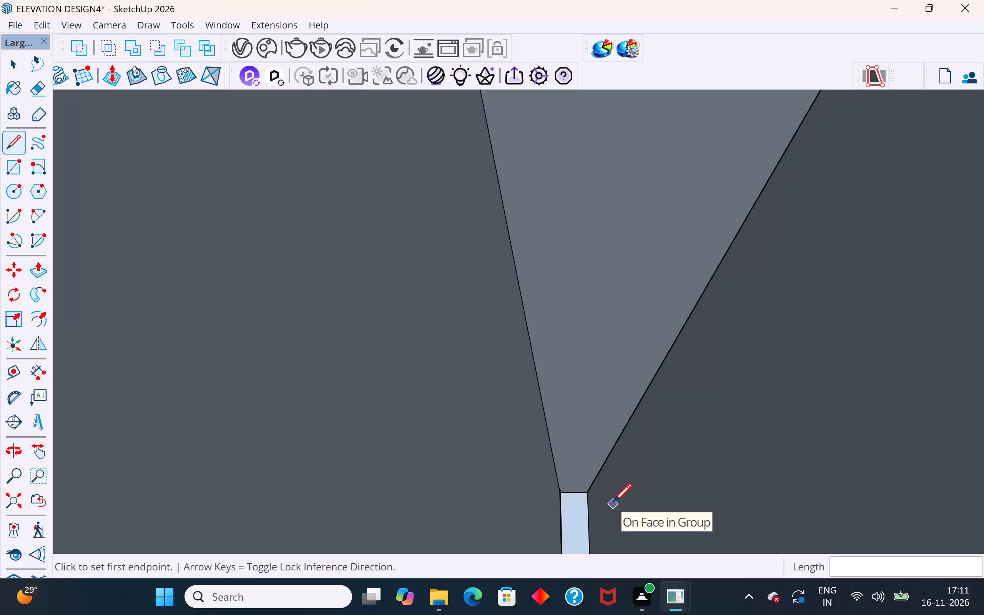
Examine the roof slab and the gap above the staircase bay from the front of the house.
scroll(562, 499, "down", 12)
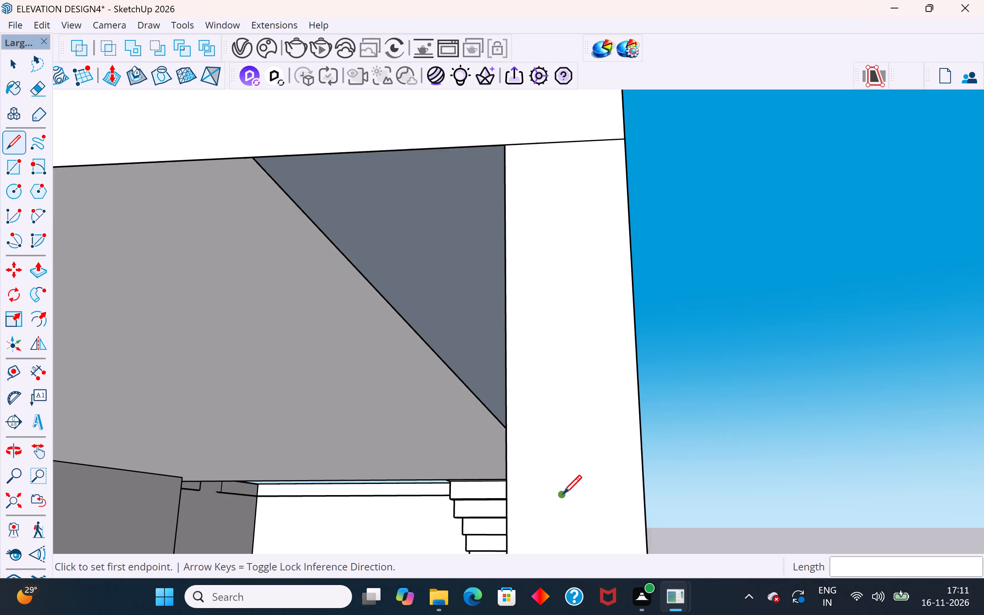
scroll(563, 496, "down", 11)
middle_click_drag(577, 489, 597, 577)
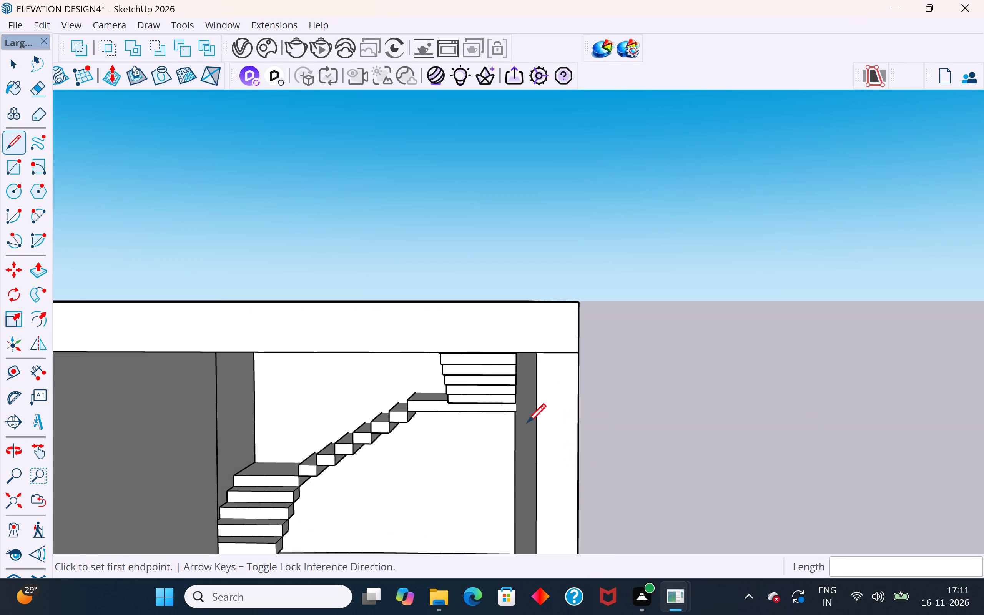
left_click(18, 63)
left_click(283, 203)
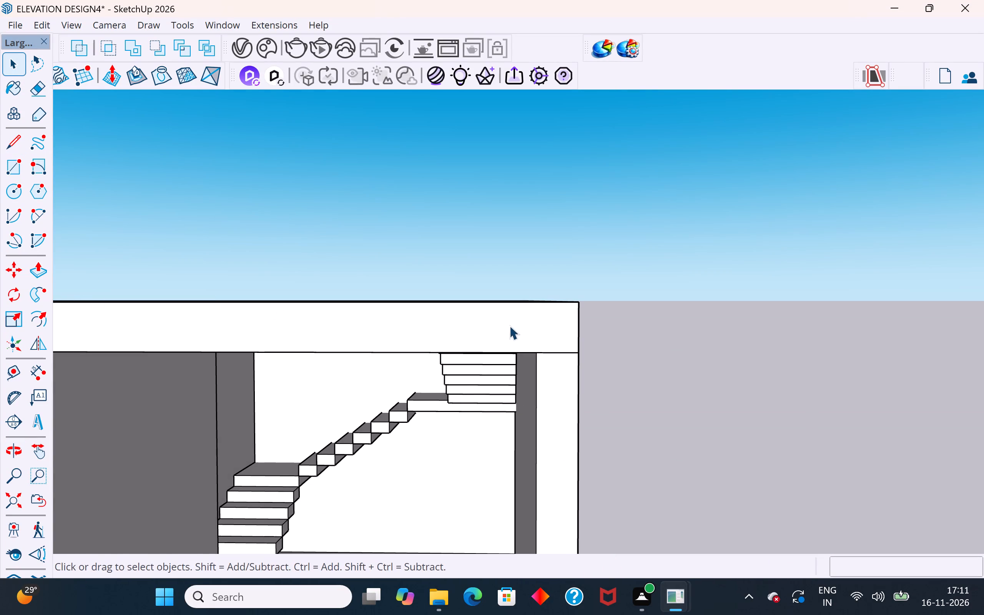
middle_click_drag(512, 337, 519, 457)
middle_click_drag(484, 374, 506, 311)
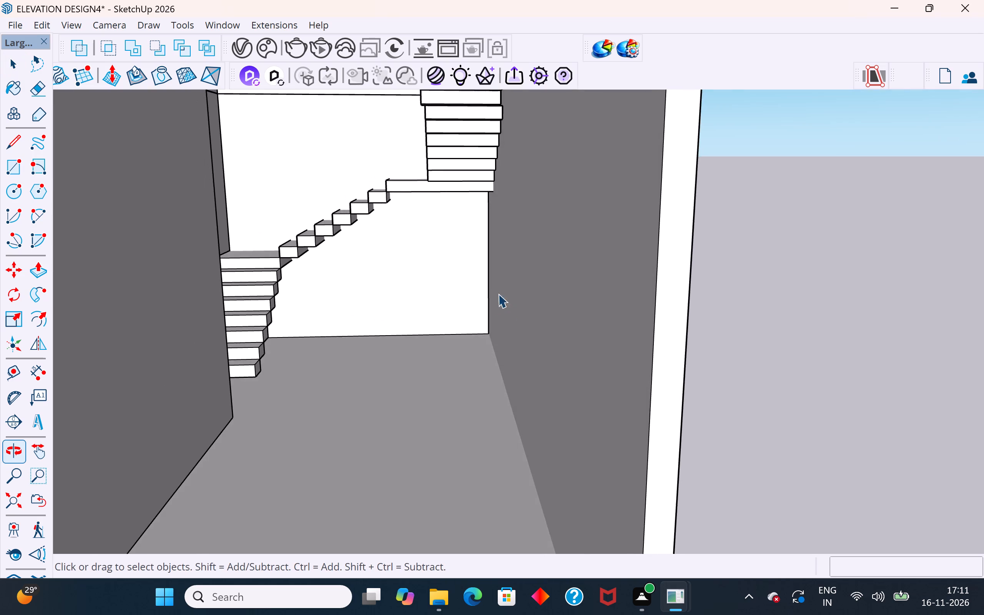
scroll(440, 449, "down", 10)
middle_click_drag(462, 395, 475, 324)
left_click(418, 279)
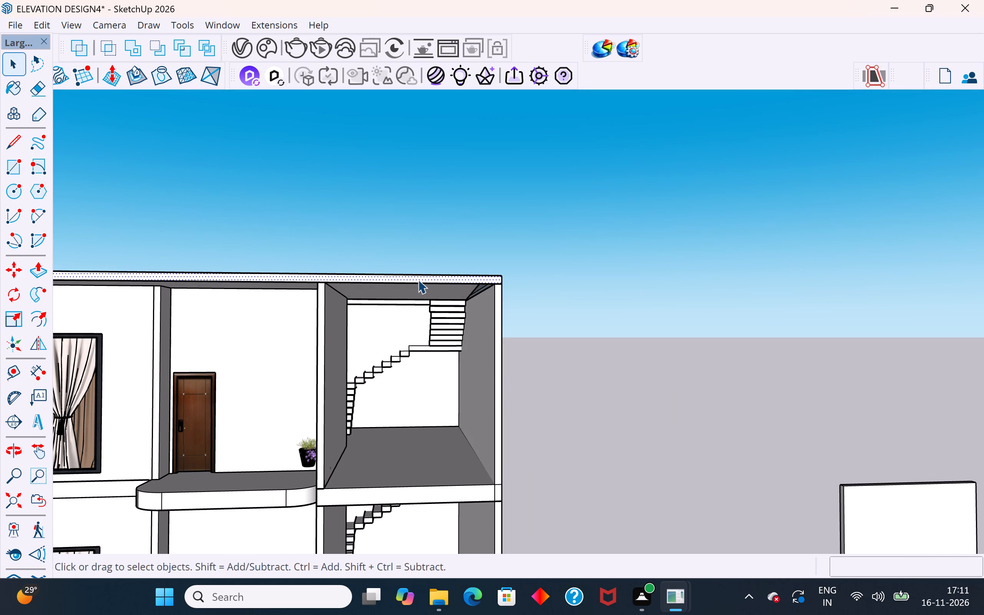
triple_click(418, 279)
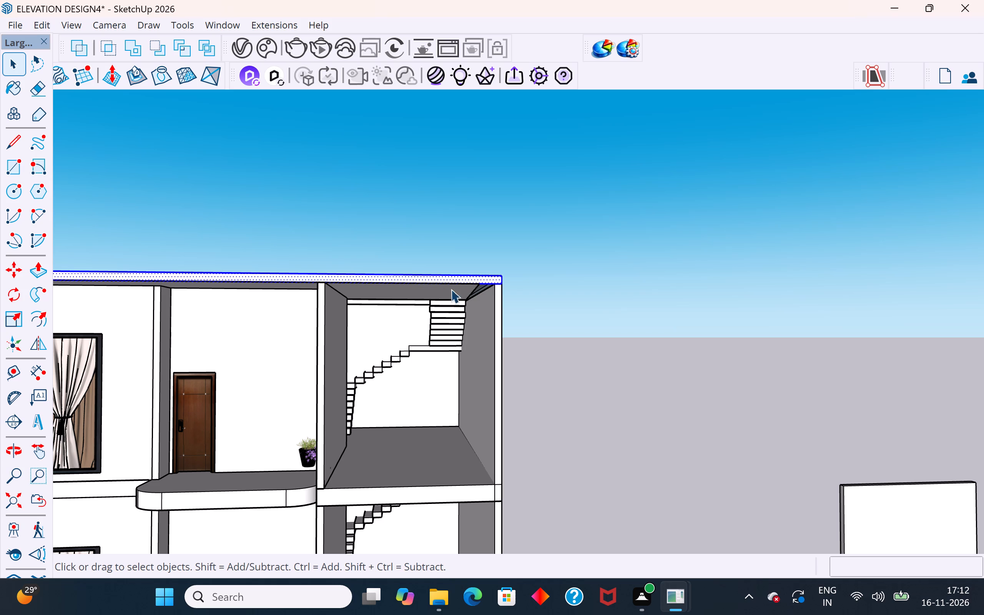
left_click(525, 244)
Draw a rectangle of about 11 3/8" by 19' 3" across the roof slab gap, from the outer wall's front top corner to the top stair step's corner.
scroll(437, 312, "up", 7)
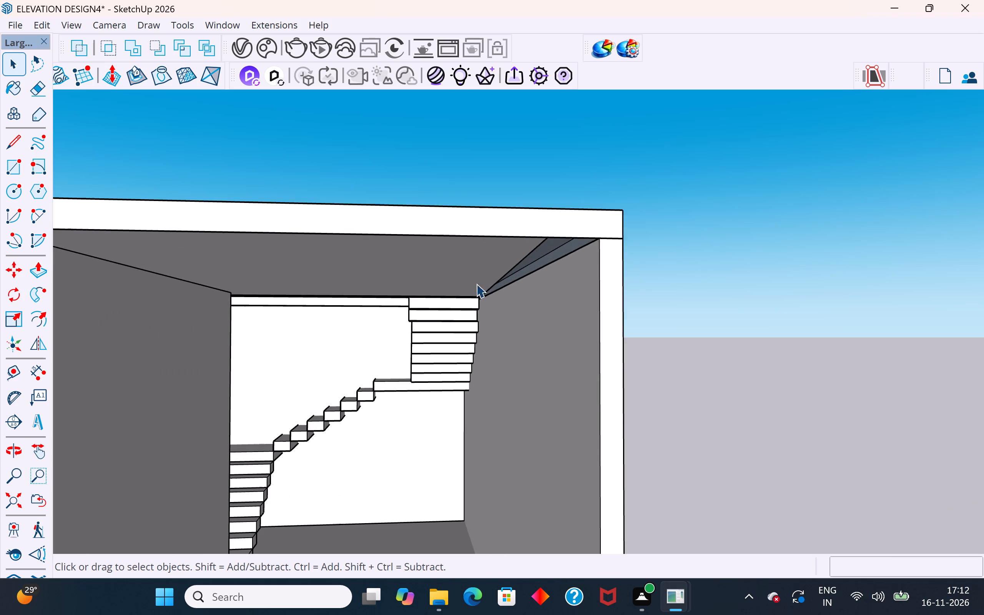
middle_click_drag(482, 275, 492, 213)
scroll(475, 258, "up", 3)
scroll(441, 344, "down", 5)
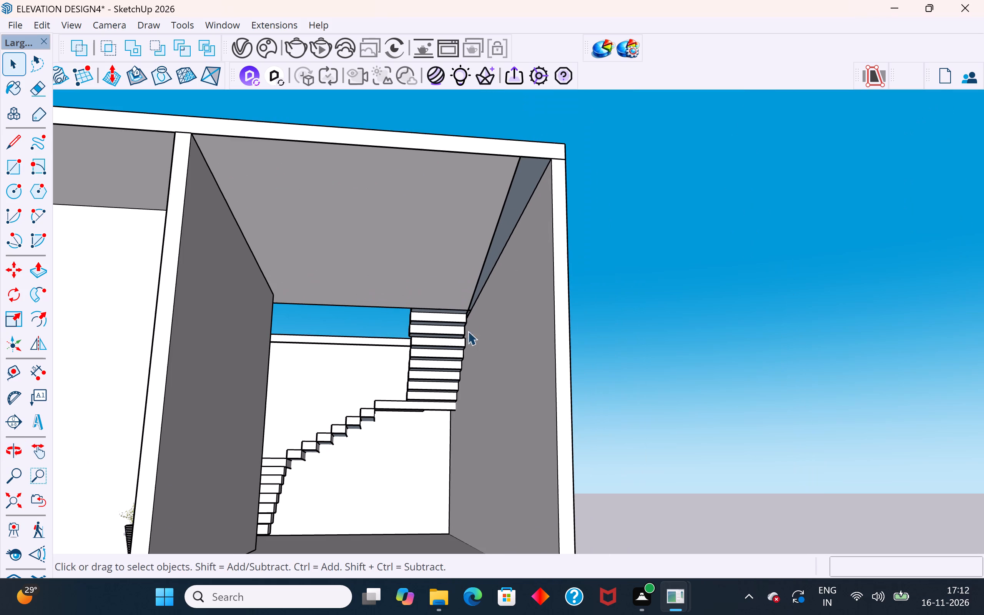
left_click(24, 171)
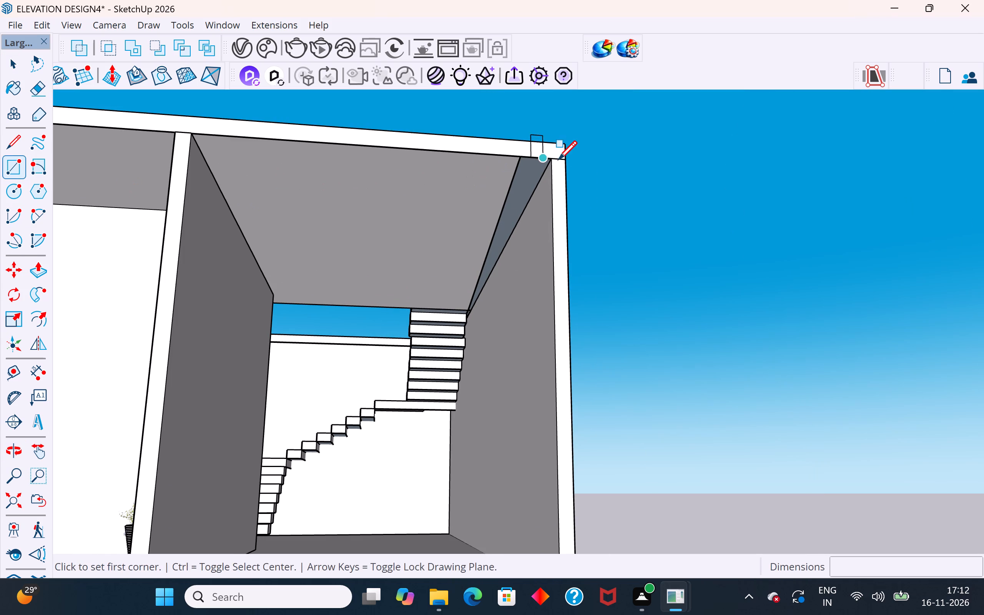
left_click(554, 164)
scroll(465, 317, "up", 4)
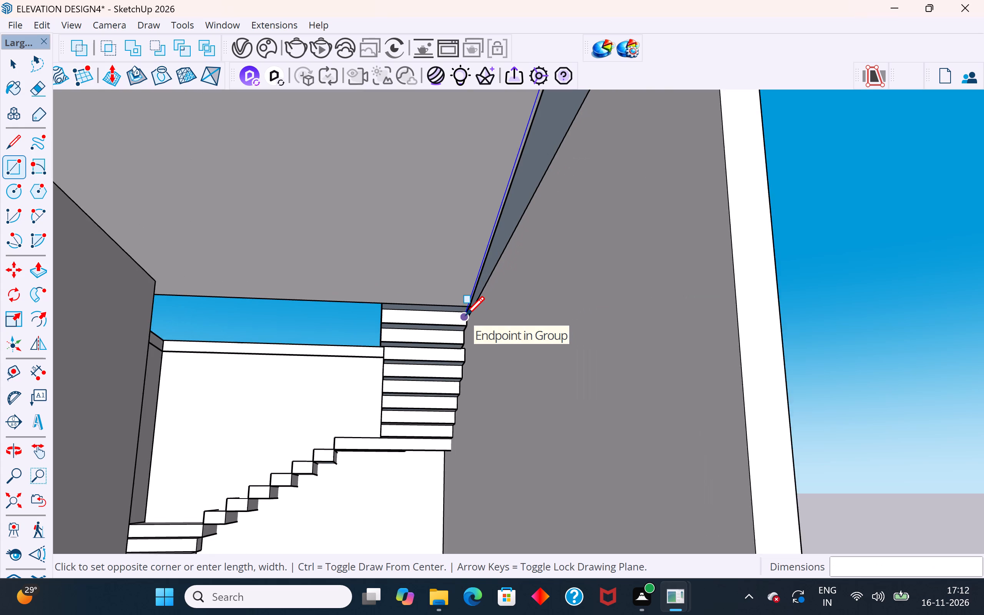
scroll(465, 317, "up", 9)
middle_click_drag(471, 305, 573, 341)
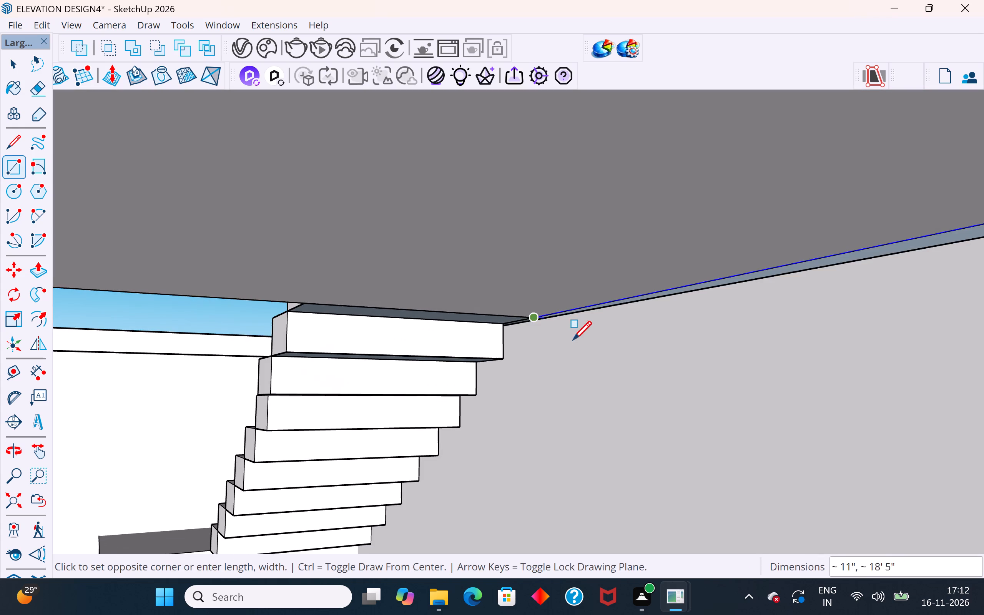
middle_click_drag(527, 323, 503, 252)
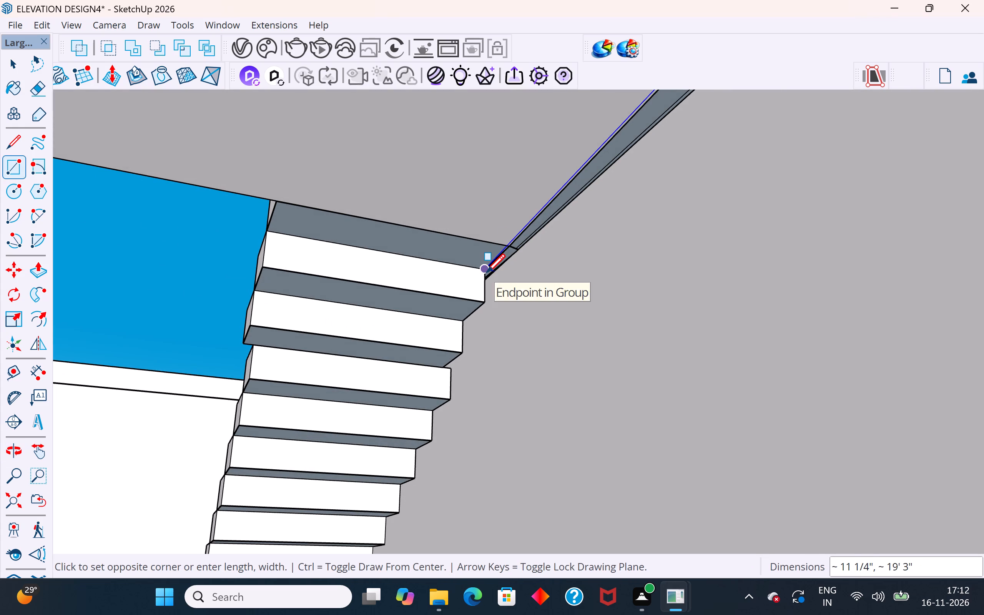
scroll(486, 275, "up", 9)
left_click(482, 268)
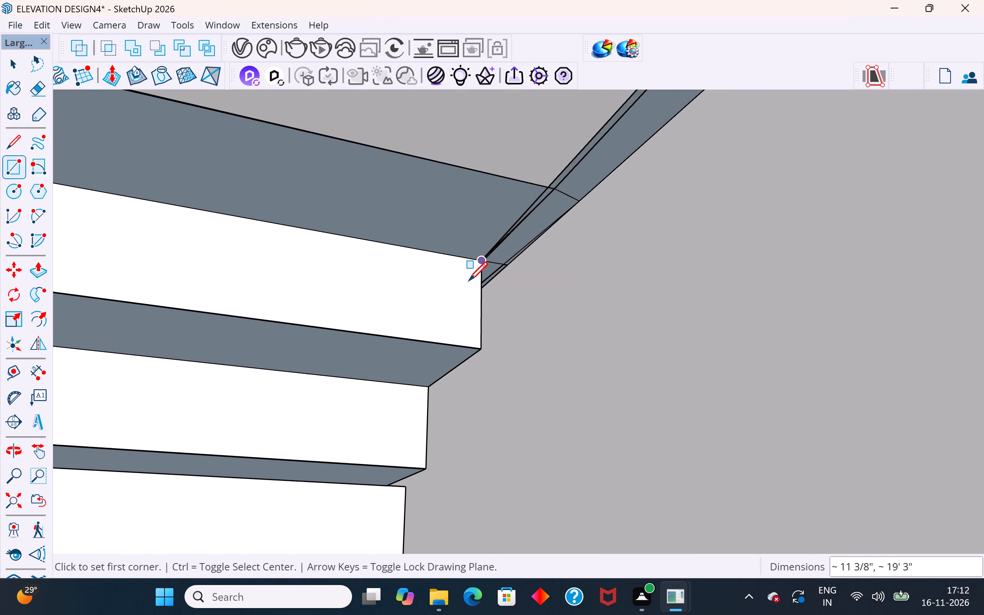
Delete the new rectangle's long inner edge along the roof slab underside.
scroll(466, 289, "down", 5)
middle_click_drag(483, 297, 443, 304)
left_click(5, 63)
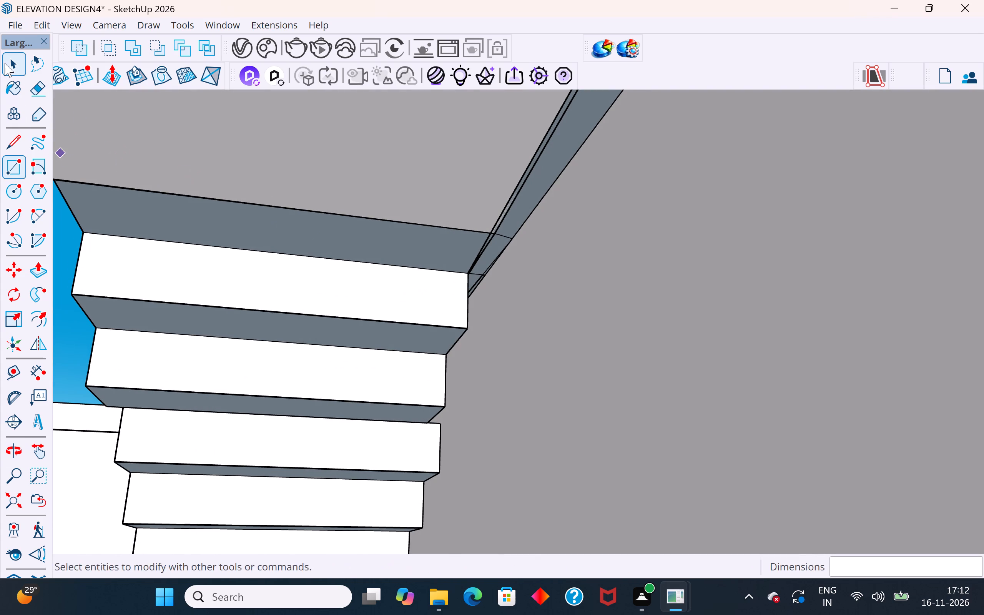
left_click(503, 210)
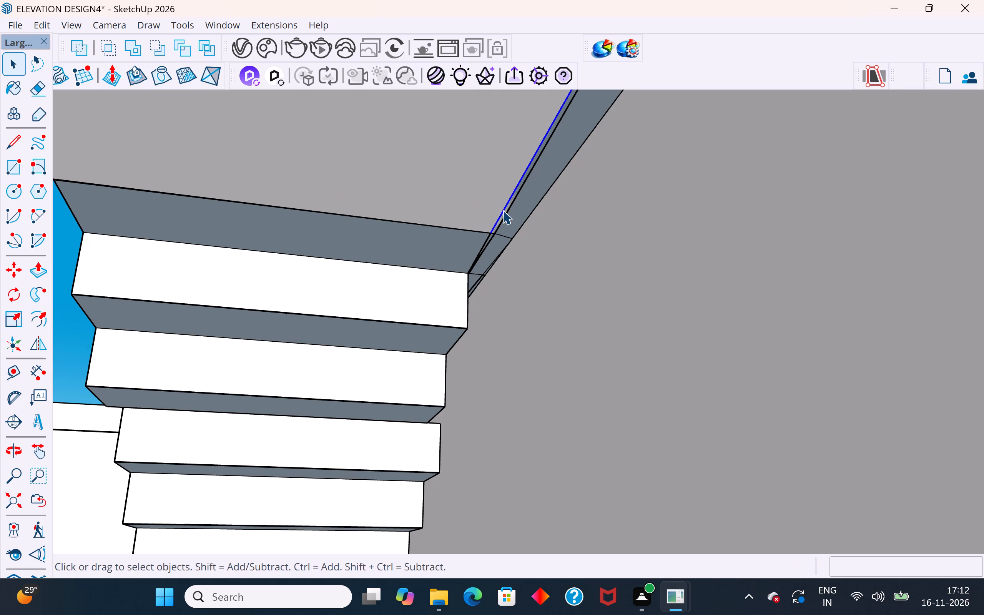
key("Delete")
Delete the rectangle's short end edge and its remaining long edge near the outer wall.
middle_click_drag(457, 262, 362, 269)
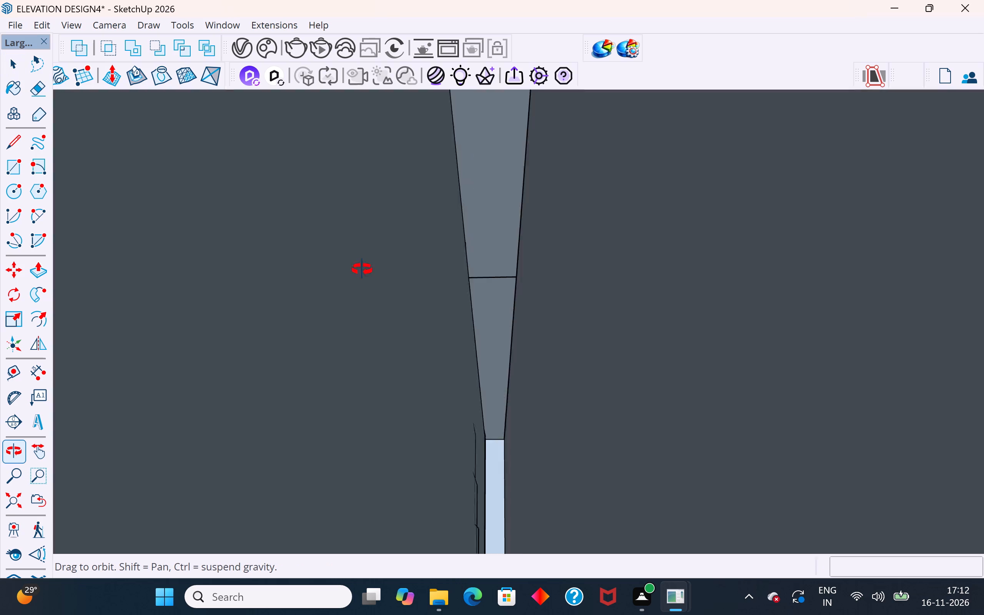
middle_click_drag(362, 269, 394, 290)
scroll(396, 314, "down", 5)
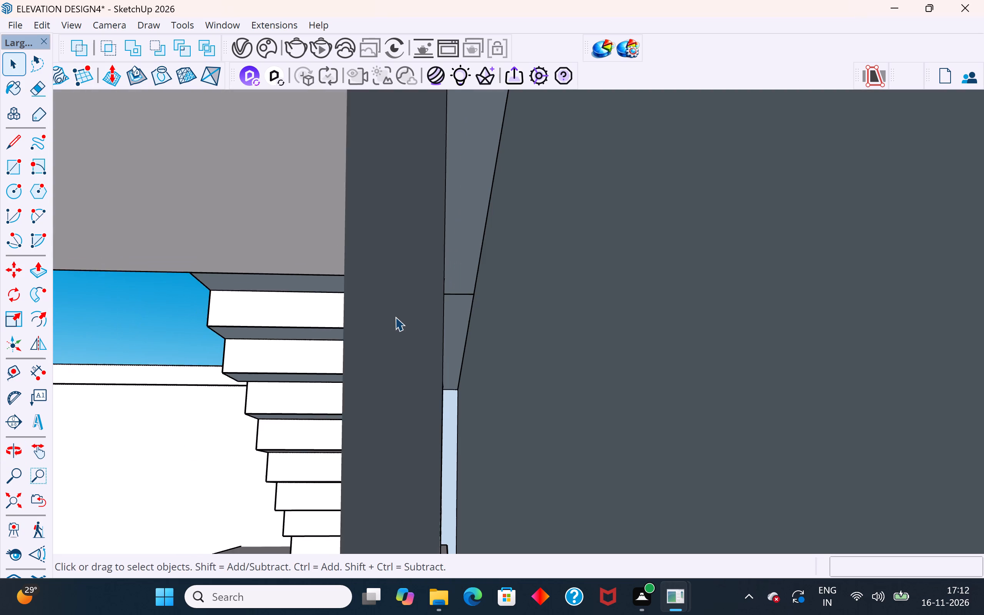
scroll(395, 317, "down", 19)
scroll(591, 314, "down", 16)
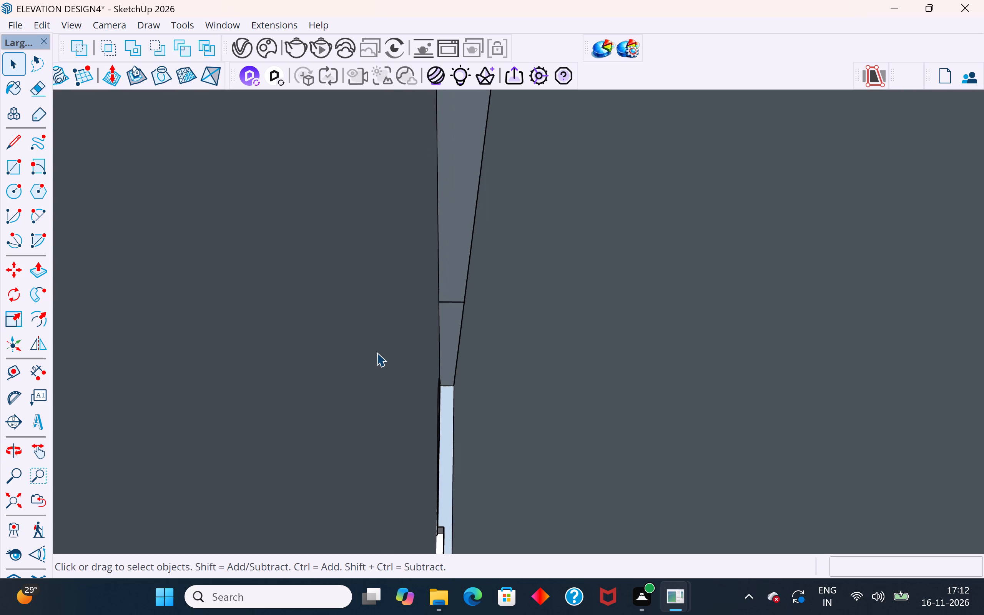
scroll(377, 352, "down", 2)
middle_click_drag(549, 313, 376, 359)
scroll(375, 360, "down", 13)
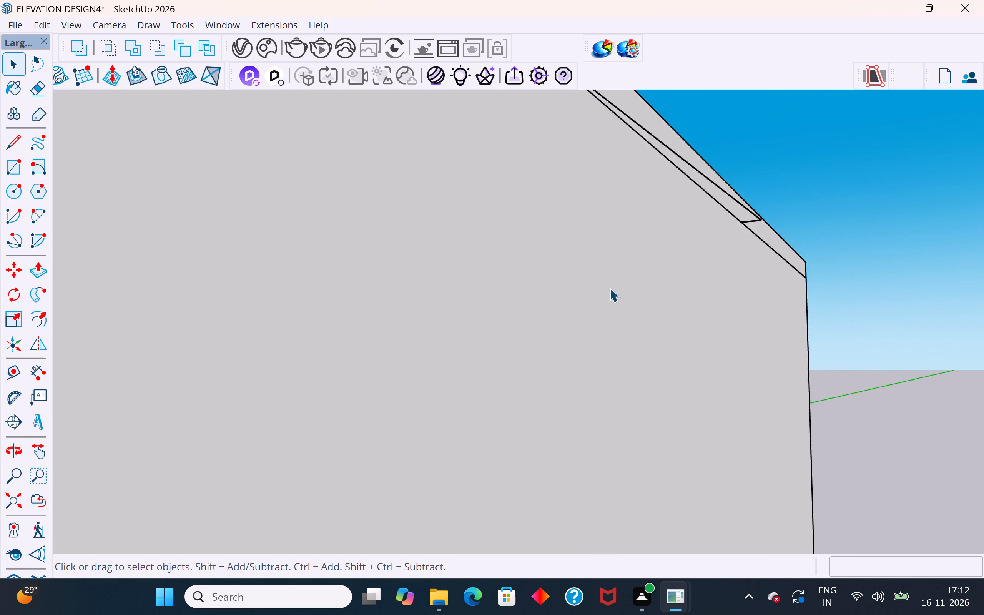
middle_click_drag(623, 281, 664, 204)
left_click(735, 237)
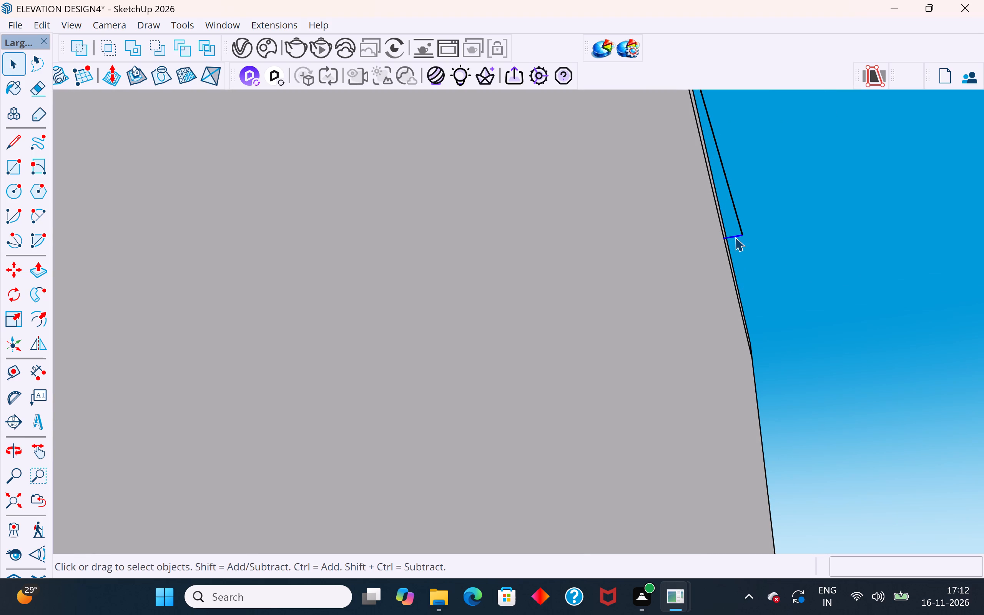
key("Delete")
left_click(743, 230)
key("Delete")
Examine the underside of the roof slab and the open strip along the staircase bay's outer wall.
scroll(711, 339, "down", 9)
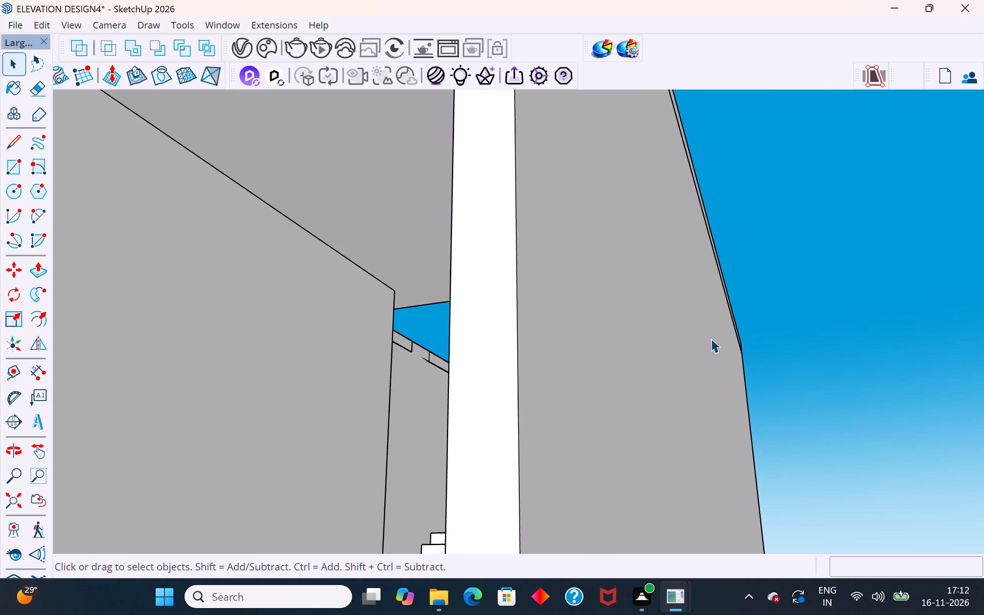
scroll(711, 339, "down", 4)
middle_click_drag(711, 339, 775, 449)
left_click(685, 308)
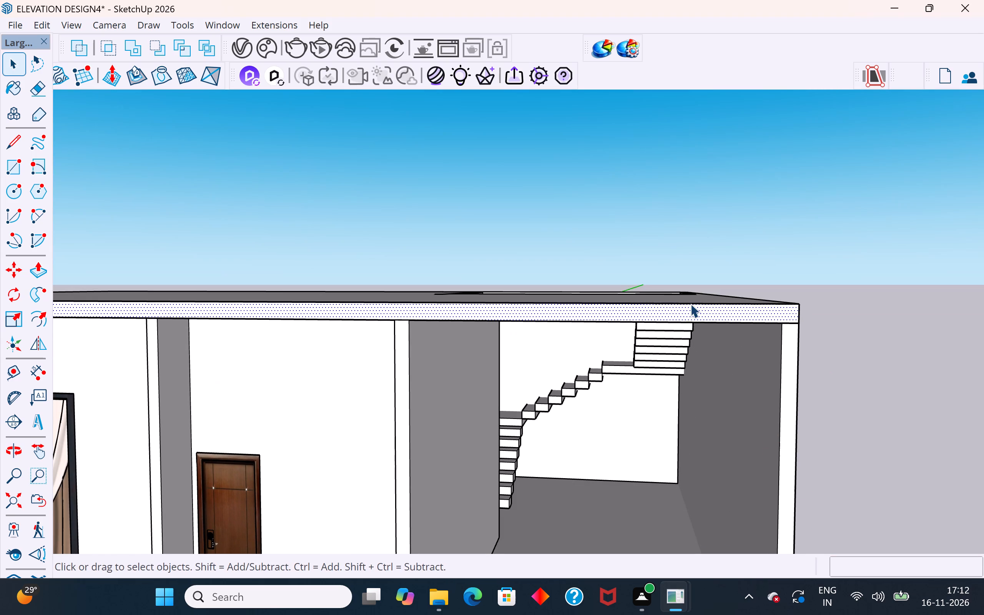
middle_click_drag(690, 304, 678, 187)
middle_click_drag(805, 241, 812, 276)
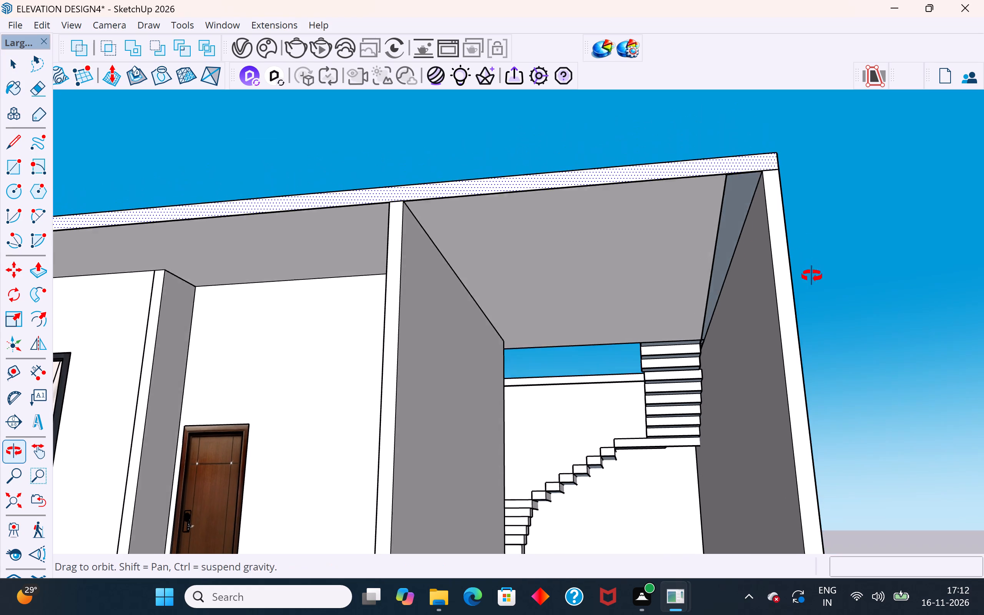
middle_click_drag(812, 276, 799, 258)
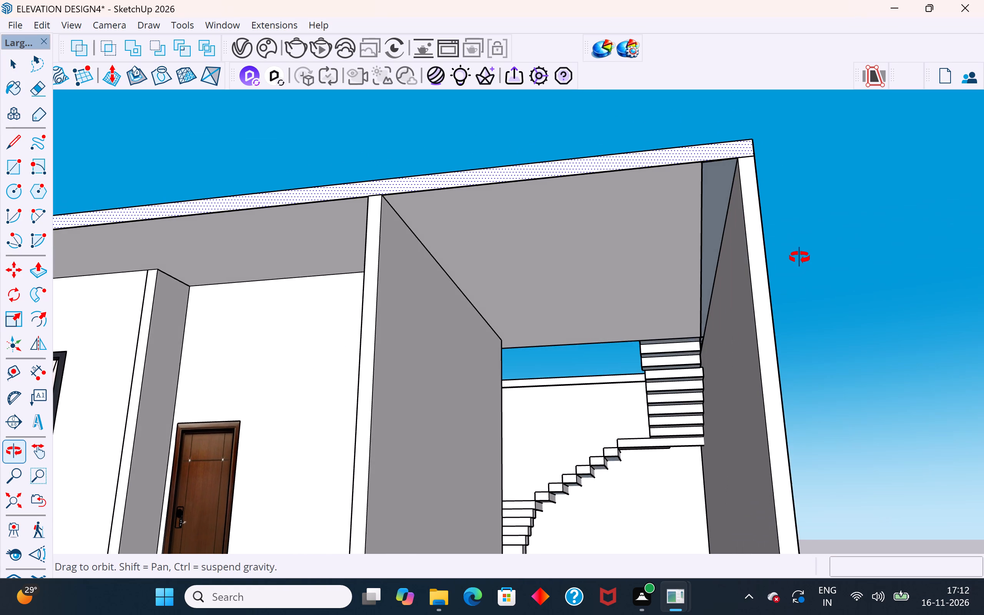
Inspect the stair opening in the roof from above, including its surrounding wall tops and the upper flight.
middle_click_drag(799, 258, 814, 541)
middle_click_drag(687, 407, 736, 526)
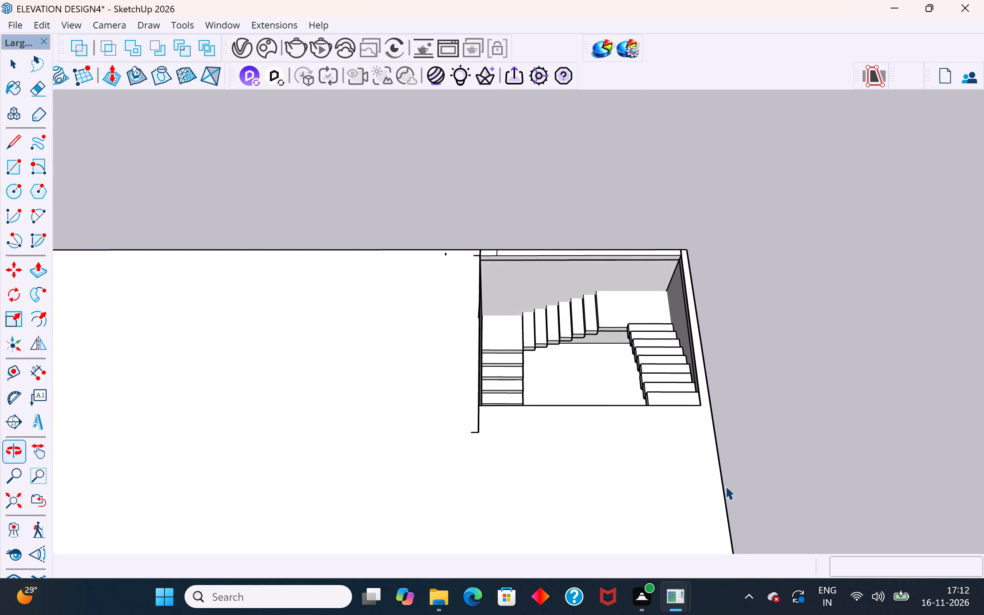
scroll(671, 287, "up", 6)
scroll(664, 347, "up", 1)
middle_click_drag(671, 352, 889, 240)
middle_click_drag(721, 263, 957, 219)
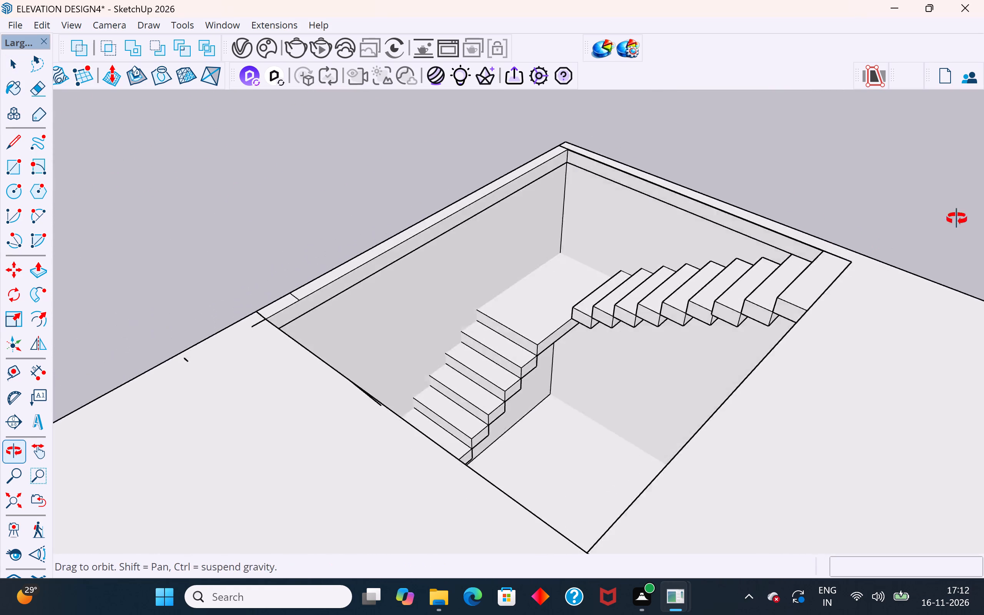
middle_click_drag(957, 219, 981, 214)
middle_click_drag(709, 279, 881, 297)
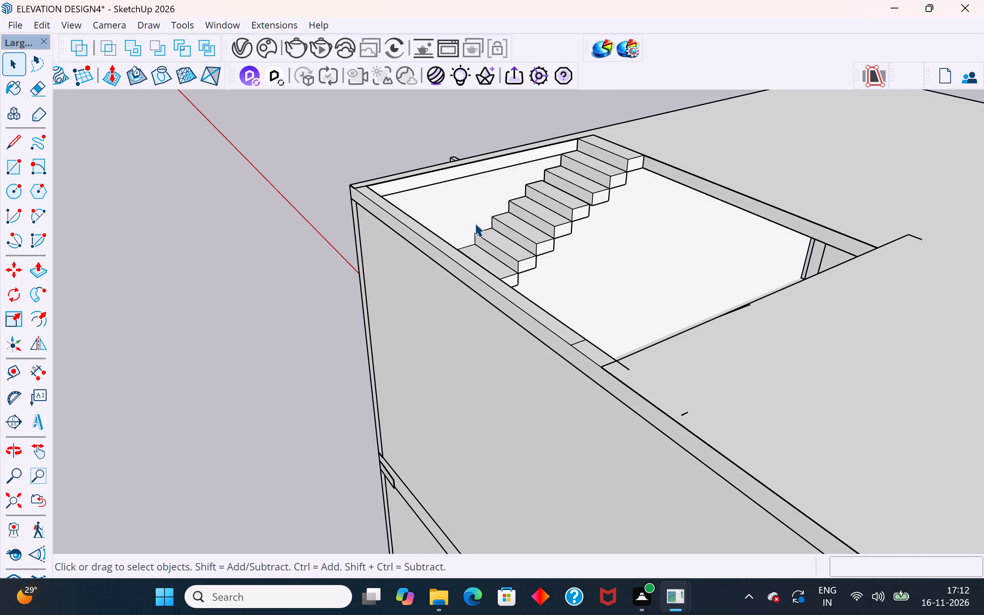
middle_click_drag(522, 185, 569, 193)
scroll(477, 175, "up", 7)
middle_click_drag(457, 211, 218, 203)
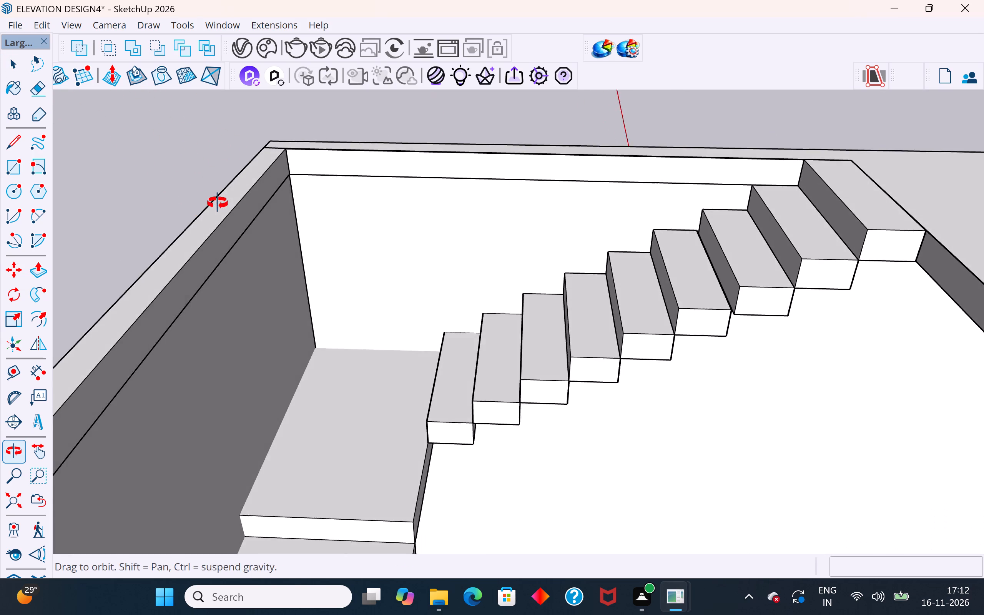
middle_click_drag(218, 203, 225, 198)
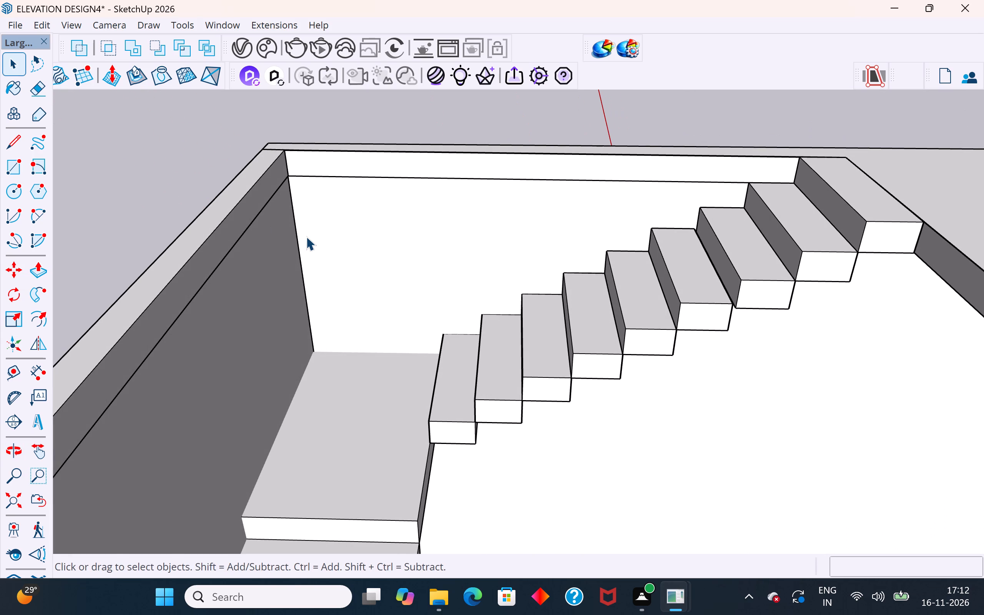
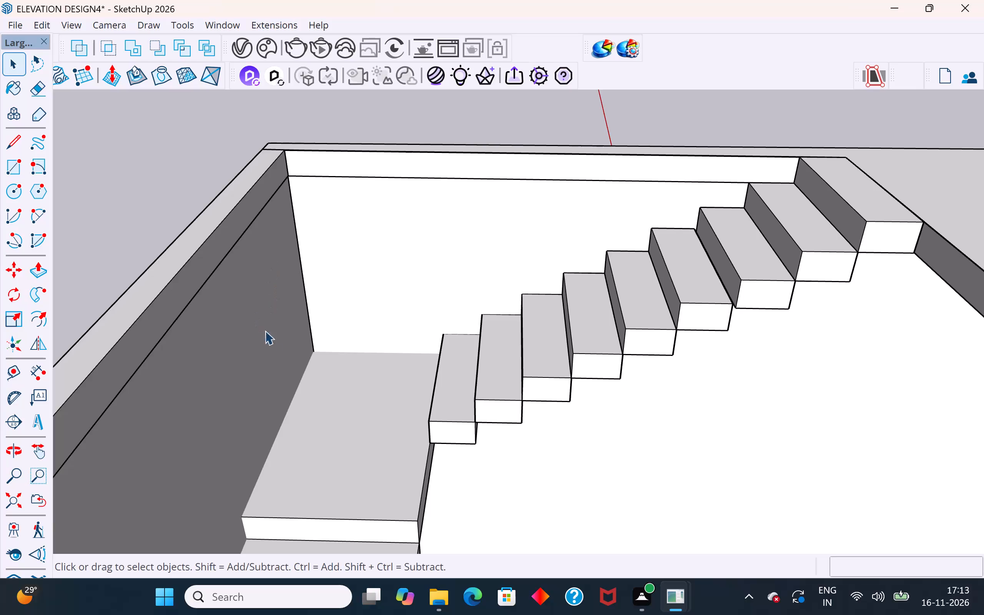
Delete the leftover short edge beneath the roof slab's front edge, across the front end of the open strip.
middle_click_drag(542, 286, 474, 417)
scroll(380, 279, "down", 10)
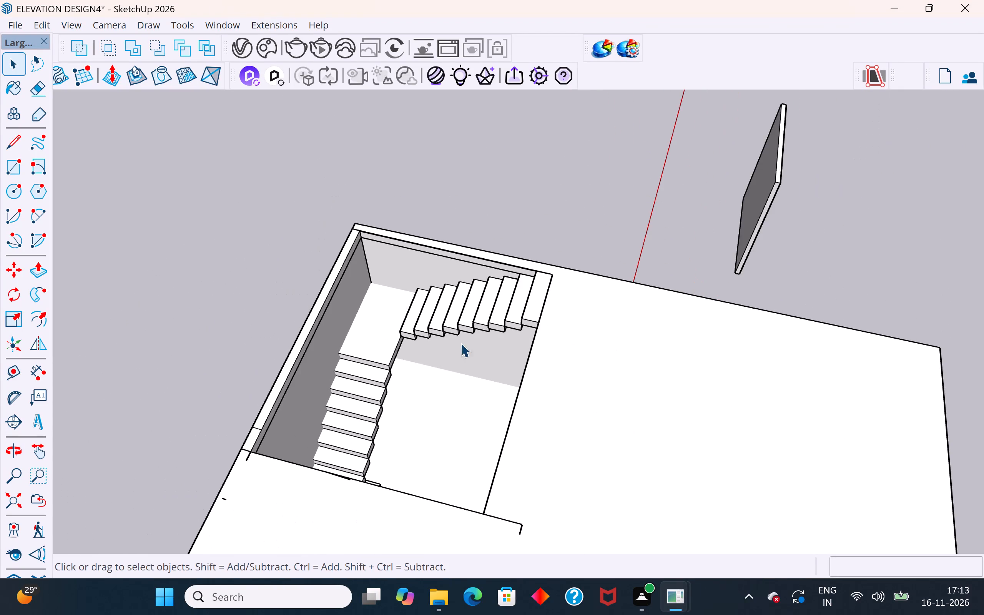
middle_click_drag(603, 388, 212, 126)
middle_click_drag(474, 347, 497, 228)
scroll(514, 367, "down", 5)
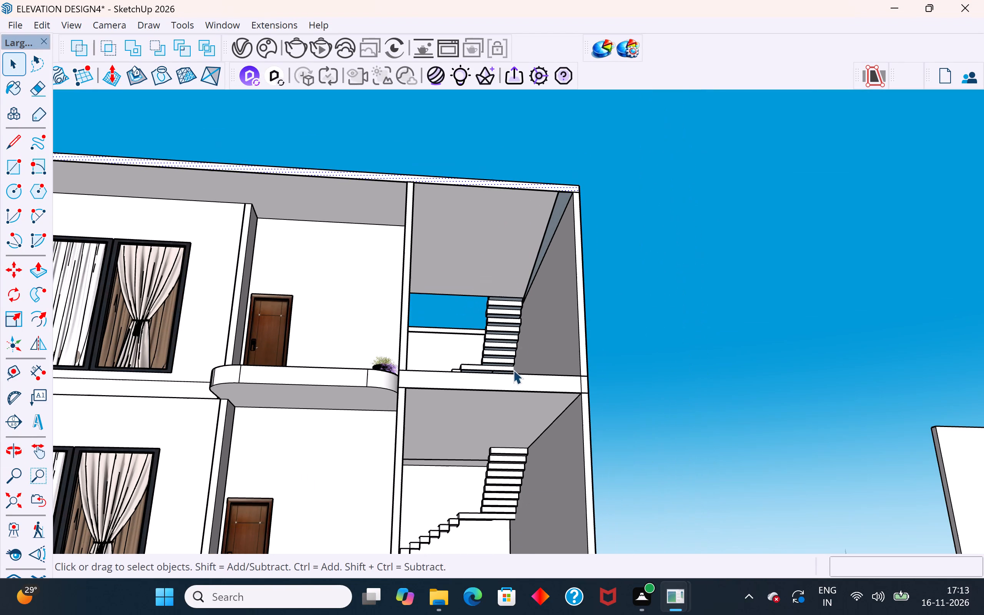
middle_click(578, 262)
scroll(567, 186, "up", 15)
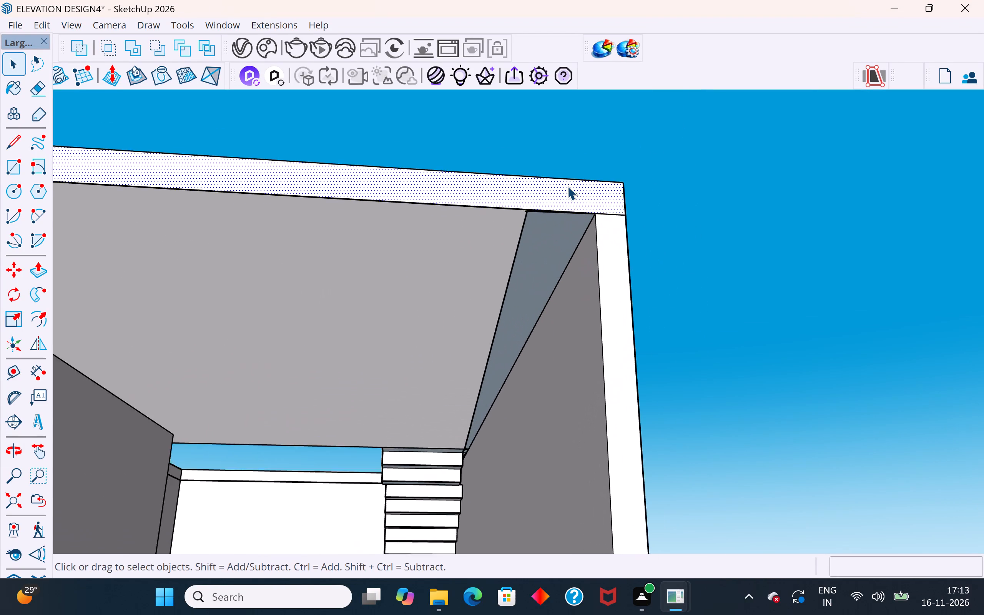
scroll(567, 186, "up", 13)
middle_click_drag(492, 220, 599, 253)
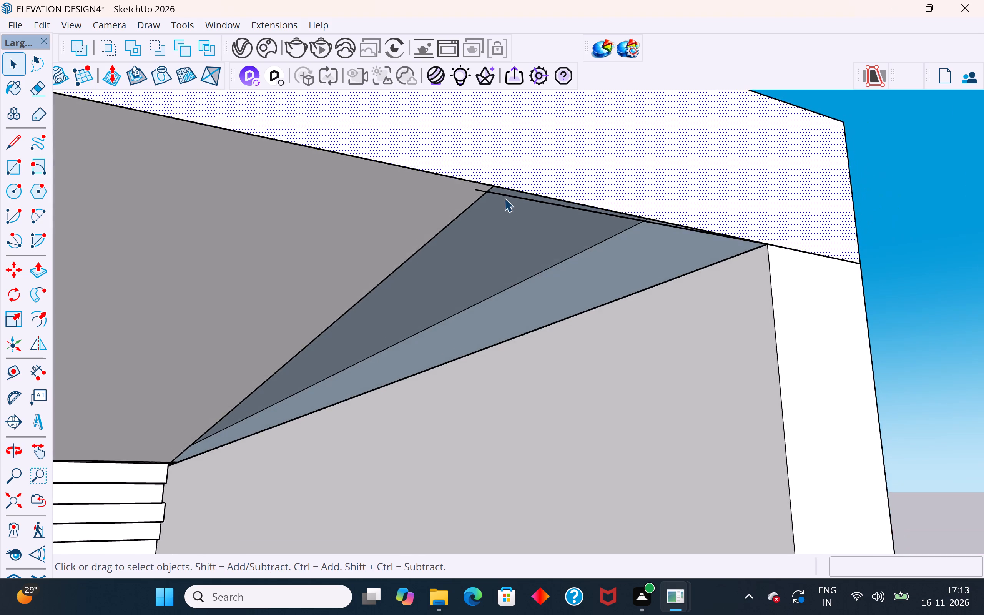
scroll(504, 198, "up", 7)
left_click(504, 190)
key("Delete")
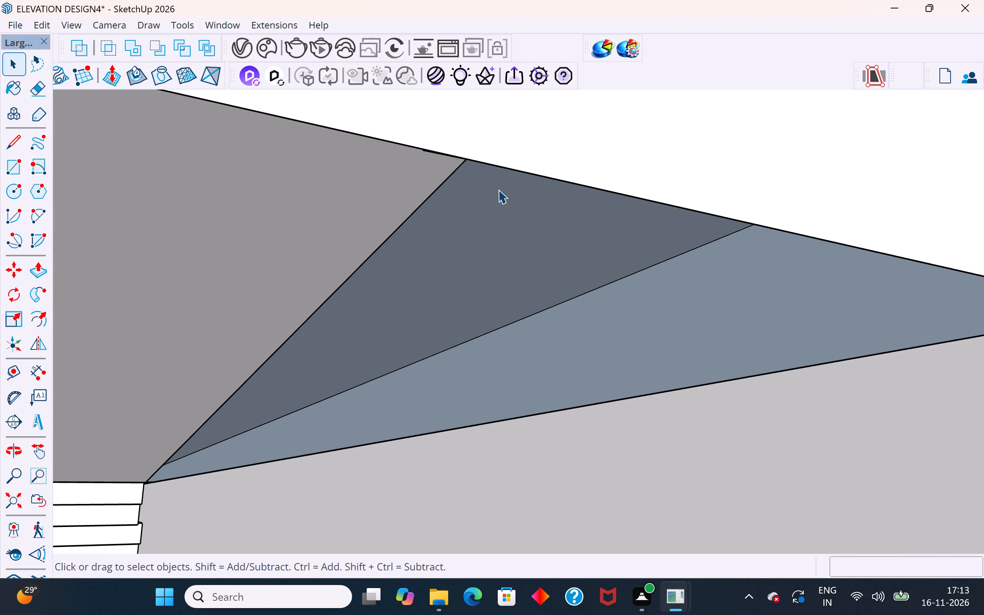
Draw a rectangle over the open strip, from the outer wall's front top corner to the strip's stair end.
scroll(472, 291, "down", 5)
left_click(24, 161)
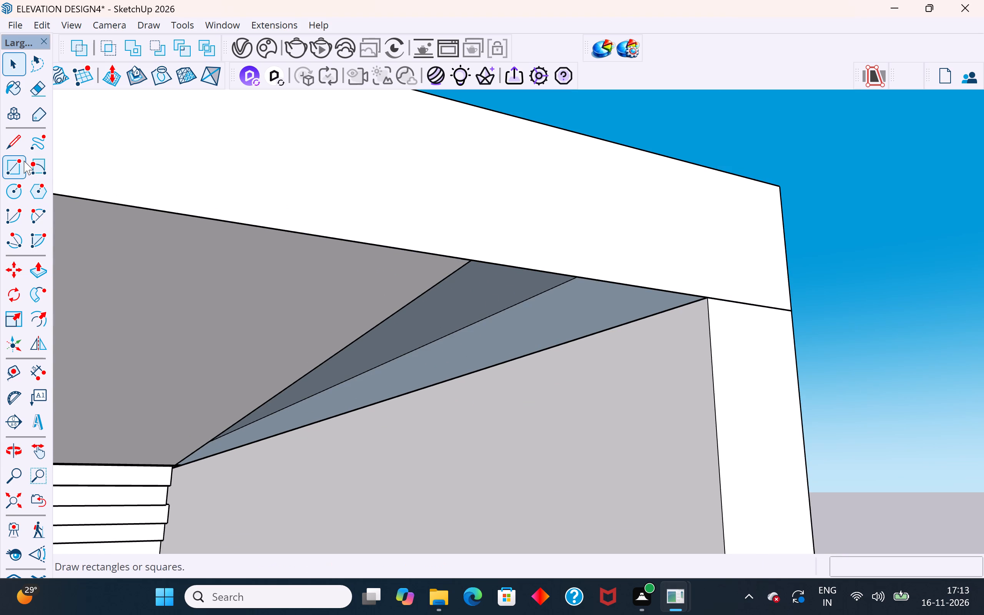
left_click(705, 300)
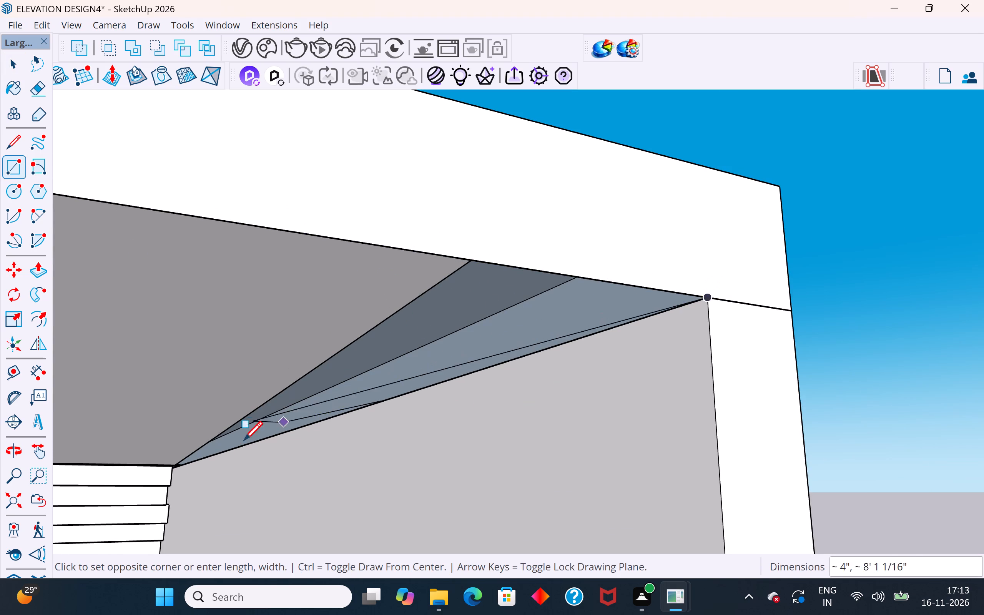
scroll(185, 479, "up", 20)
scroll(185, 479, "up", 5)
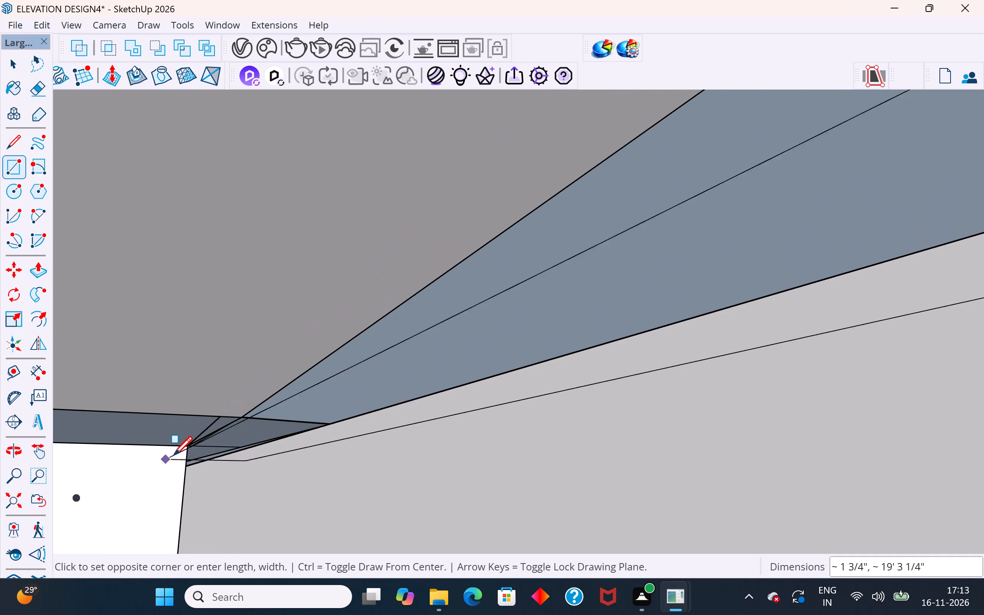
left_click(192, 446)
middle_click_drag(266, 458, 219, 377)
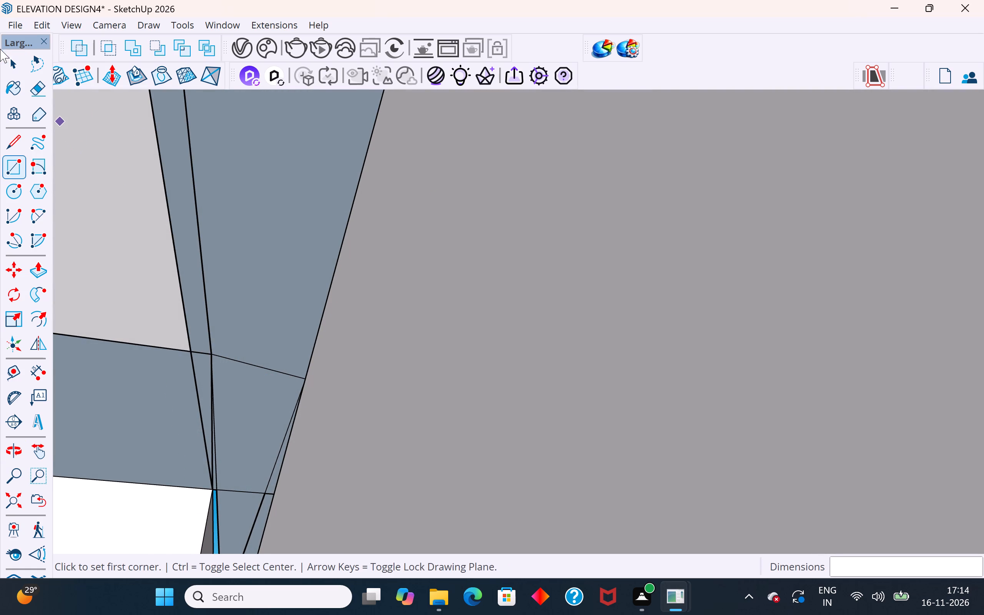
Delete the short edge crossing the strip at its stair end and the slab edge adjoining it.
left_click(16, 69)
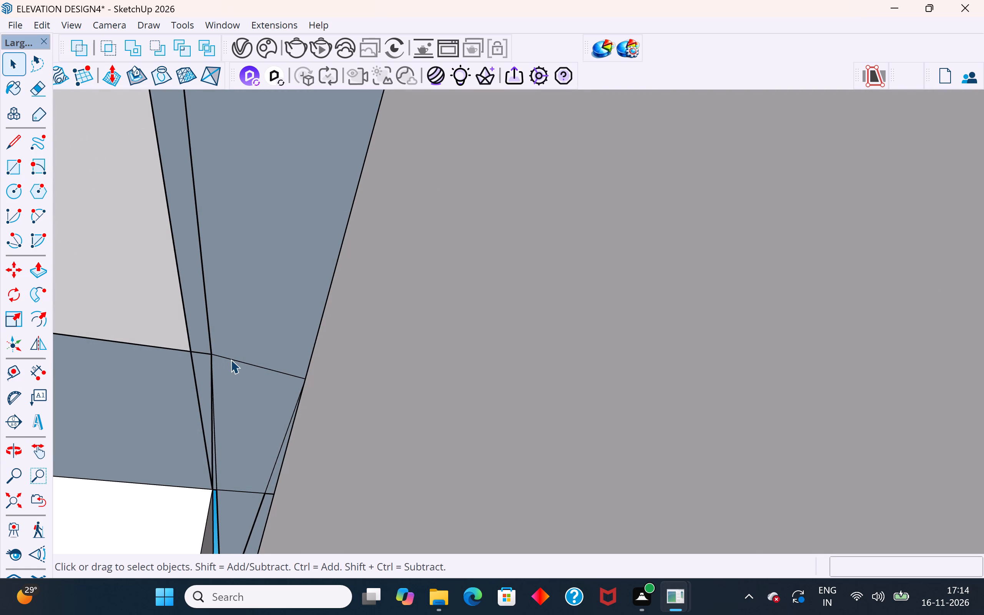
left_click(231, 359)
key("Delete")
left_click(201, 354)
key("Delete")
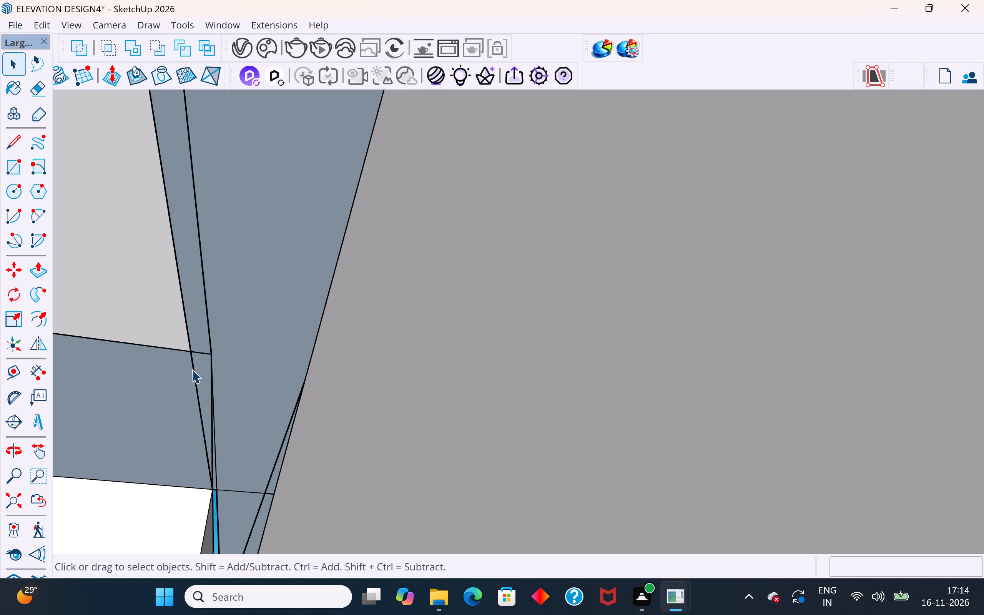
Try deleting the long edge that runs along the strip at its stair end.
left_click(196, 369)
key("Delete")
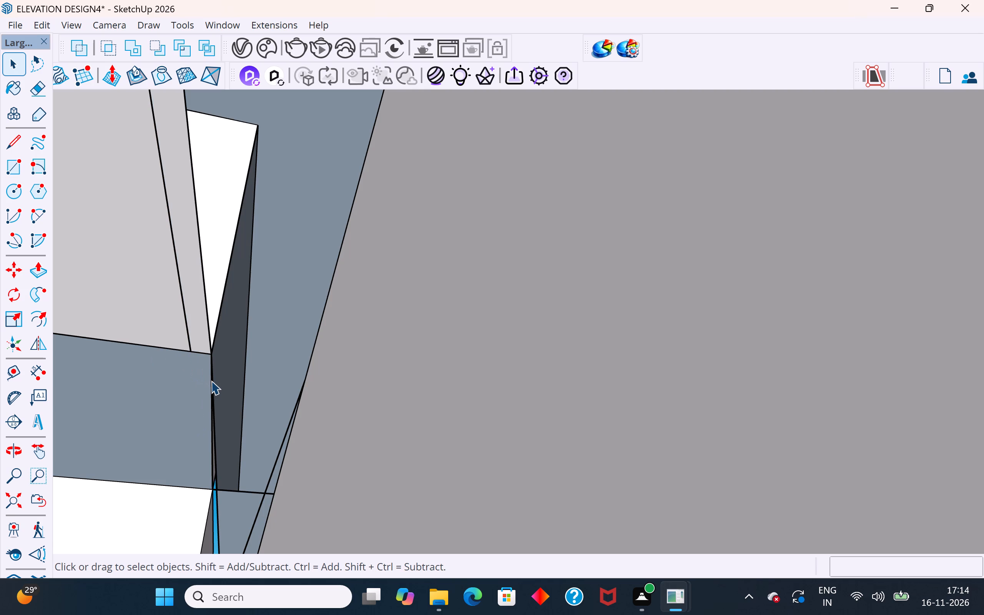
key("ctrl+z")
Delete the narrow face projecting outside the staircase bay's outer wall, along with its long outer edge and short end edge.
scroll(276, 341, "down", 9)
middle_click_drag(273, 364, 224, 410)
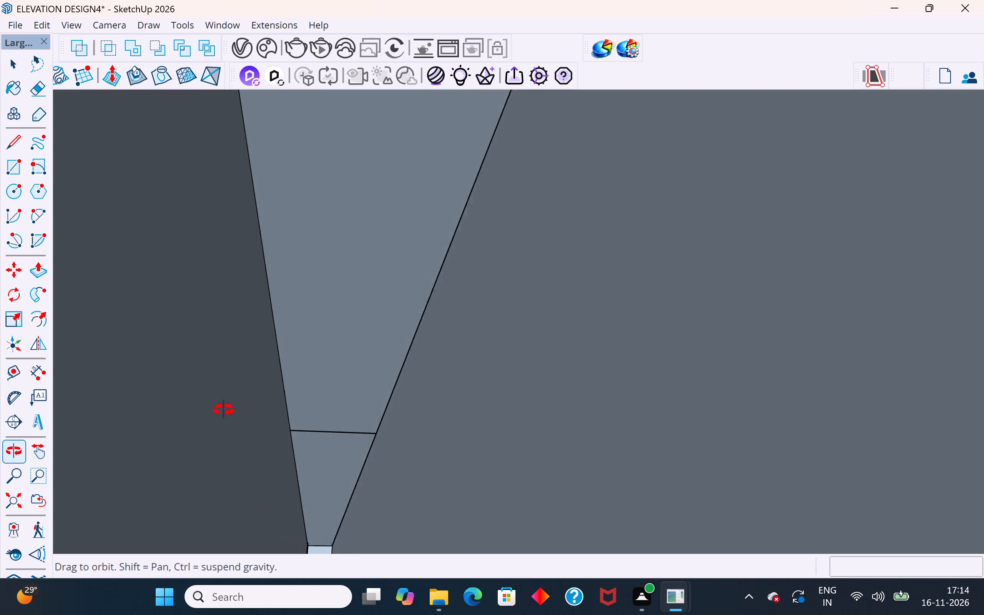
middle_click_drag(224, 410, 163, 526)
scroll(392, 389, "down", 7)
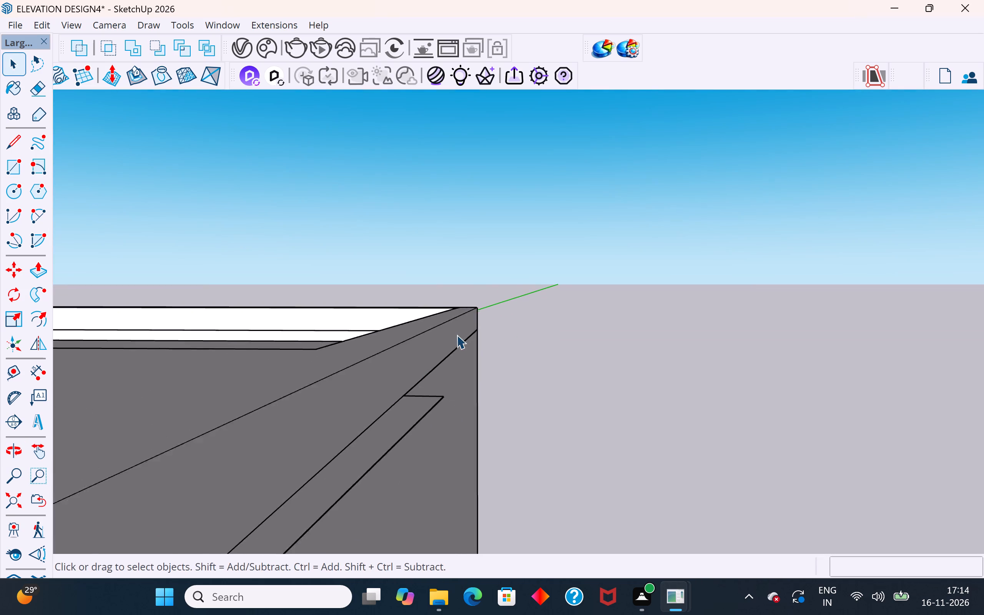
scroll(457, 335, "down", 4)
middle_click_drag(460, 351, 501, 452)
scroll(381, 348, "down", 3)
middle_click_drag(373, 419, 690, 484)
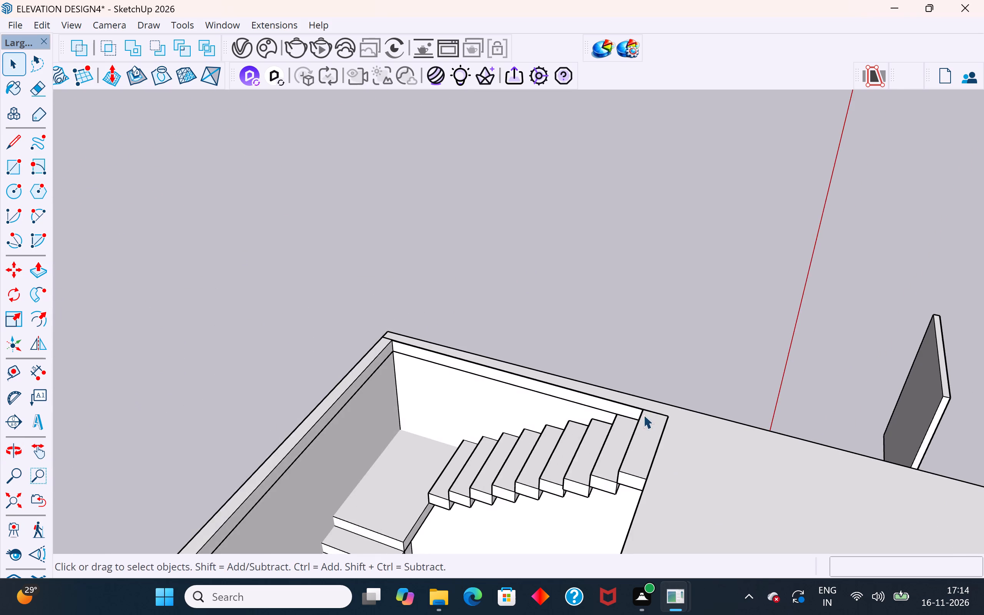
scroll(647, 411, "up", 2)
middle_click_drag(691, 412, 350, 418)
scroll(417, 329, "down", 5)
scroll(494, 426, "up", 7)
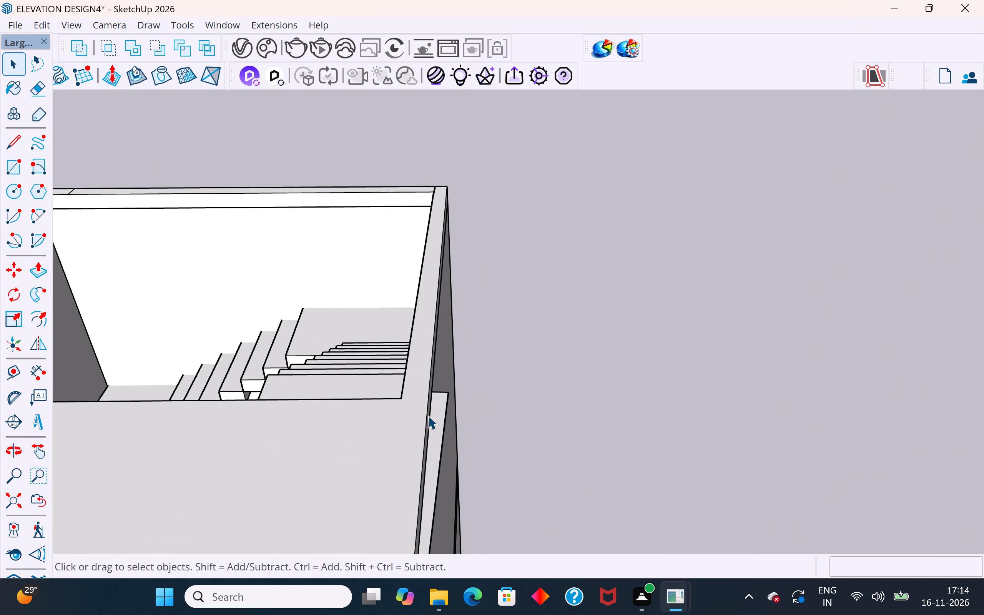
scroll(428, 416, "up", 8)
left_click(441, 403)
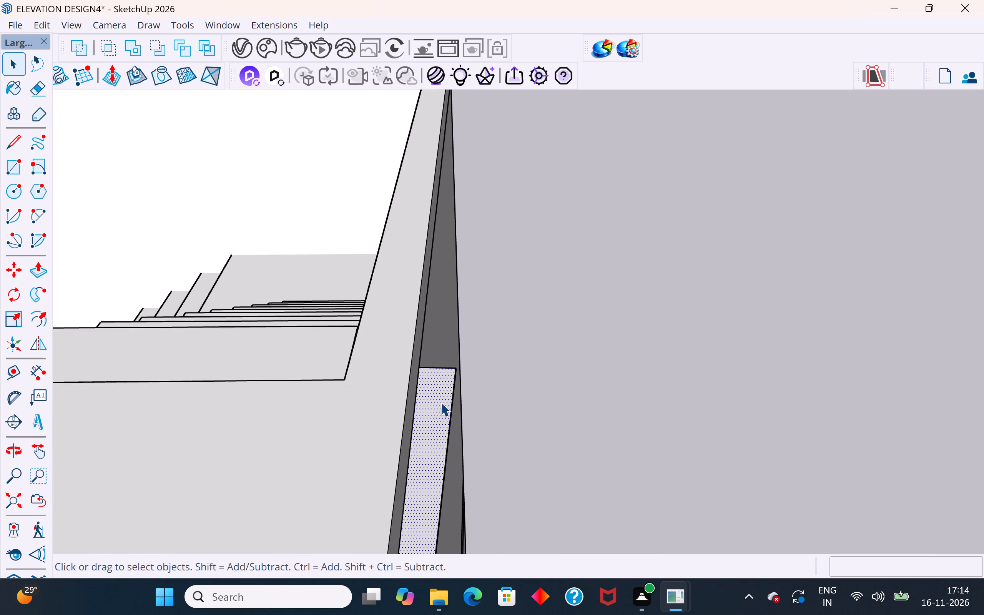
key("Delete")
left_click(455, 376)
key("Delete")
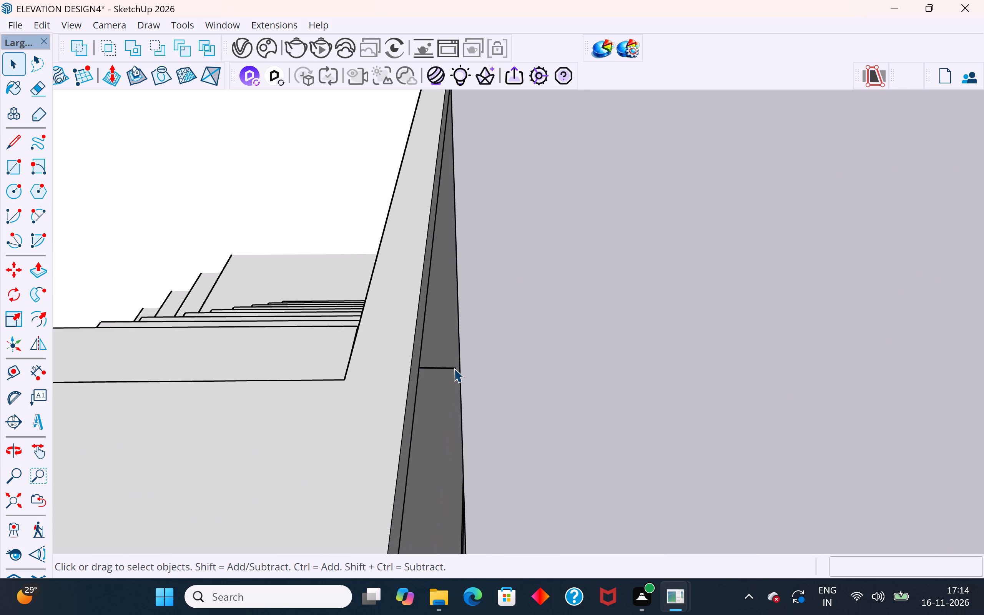
left_click(454, 368)
key("Delete")
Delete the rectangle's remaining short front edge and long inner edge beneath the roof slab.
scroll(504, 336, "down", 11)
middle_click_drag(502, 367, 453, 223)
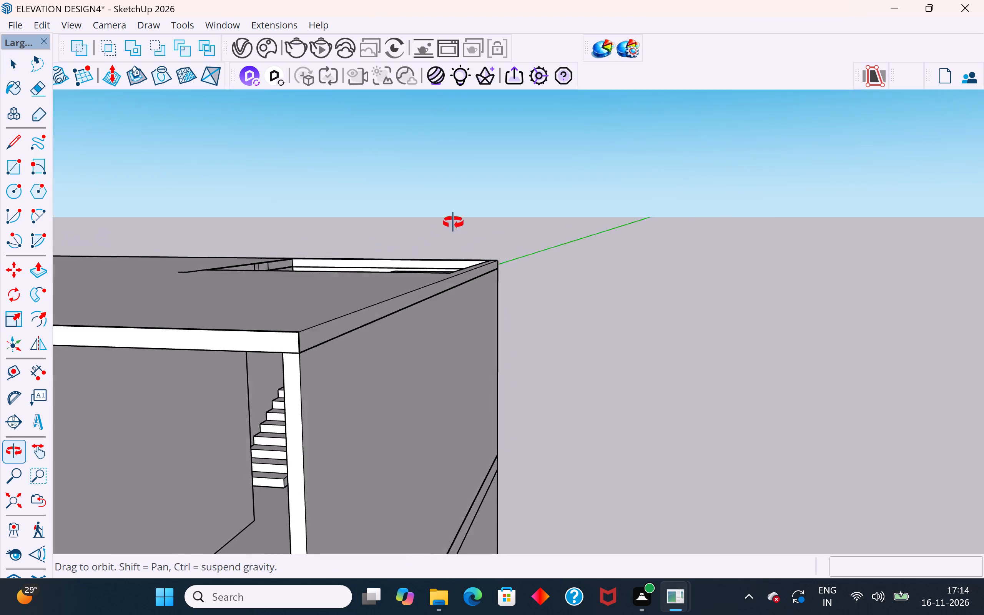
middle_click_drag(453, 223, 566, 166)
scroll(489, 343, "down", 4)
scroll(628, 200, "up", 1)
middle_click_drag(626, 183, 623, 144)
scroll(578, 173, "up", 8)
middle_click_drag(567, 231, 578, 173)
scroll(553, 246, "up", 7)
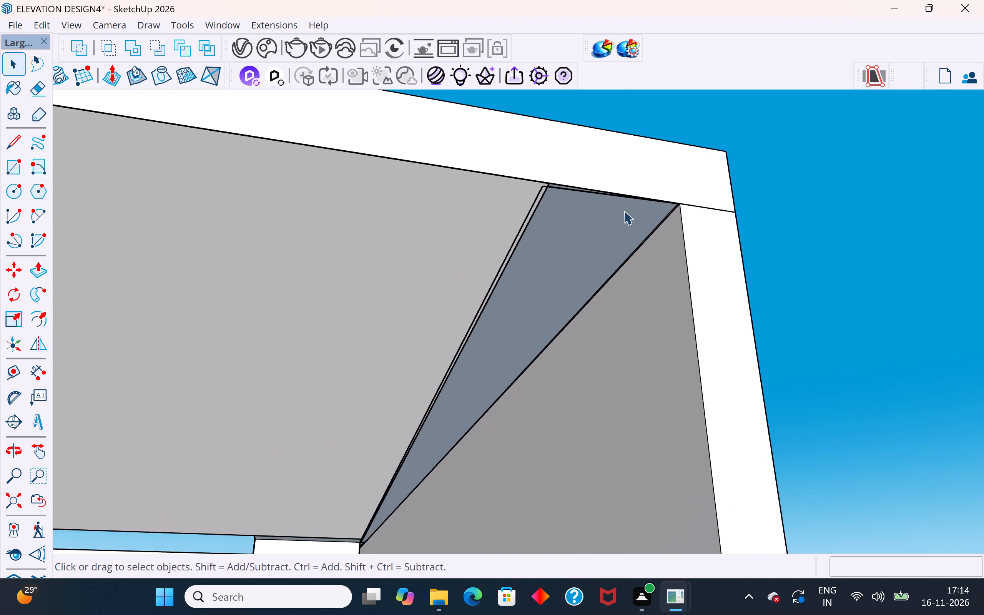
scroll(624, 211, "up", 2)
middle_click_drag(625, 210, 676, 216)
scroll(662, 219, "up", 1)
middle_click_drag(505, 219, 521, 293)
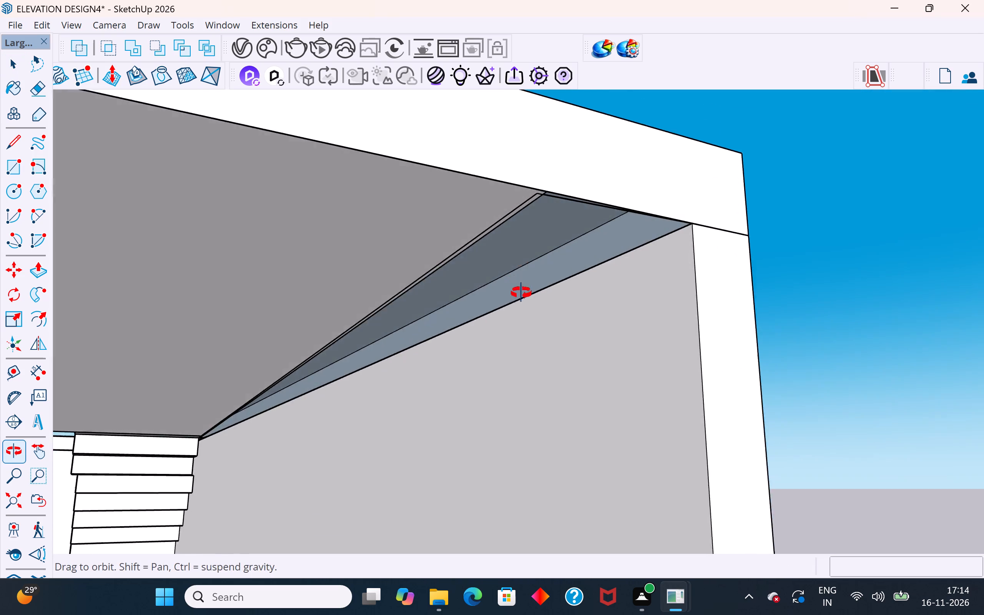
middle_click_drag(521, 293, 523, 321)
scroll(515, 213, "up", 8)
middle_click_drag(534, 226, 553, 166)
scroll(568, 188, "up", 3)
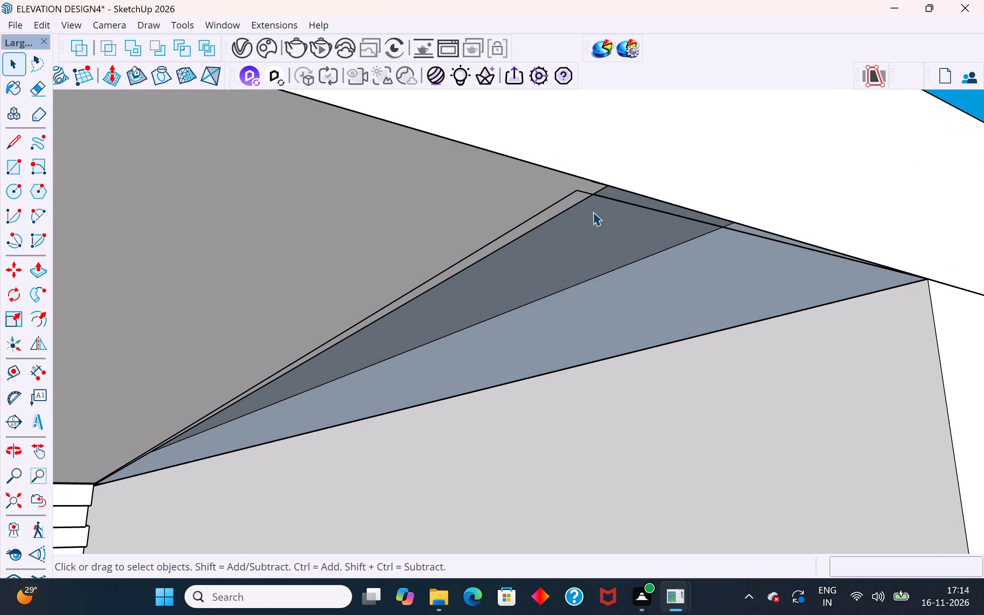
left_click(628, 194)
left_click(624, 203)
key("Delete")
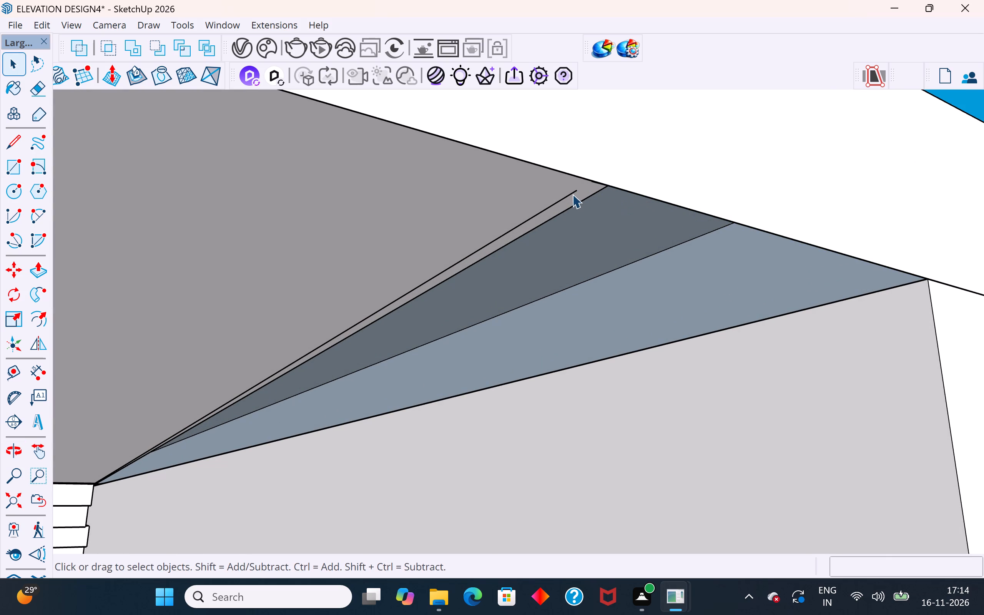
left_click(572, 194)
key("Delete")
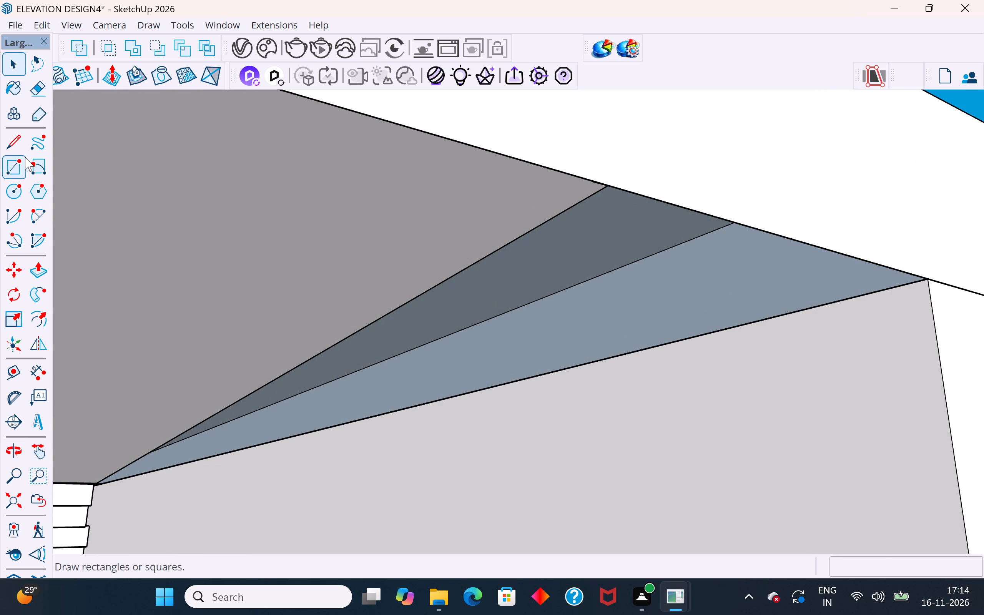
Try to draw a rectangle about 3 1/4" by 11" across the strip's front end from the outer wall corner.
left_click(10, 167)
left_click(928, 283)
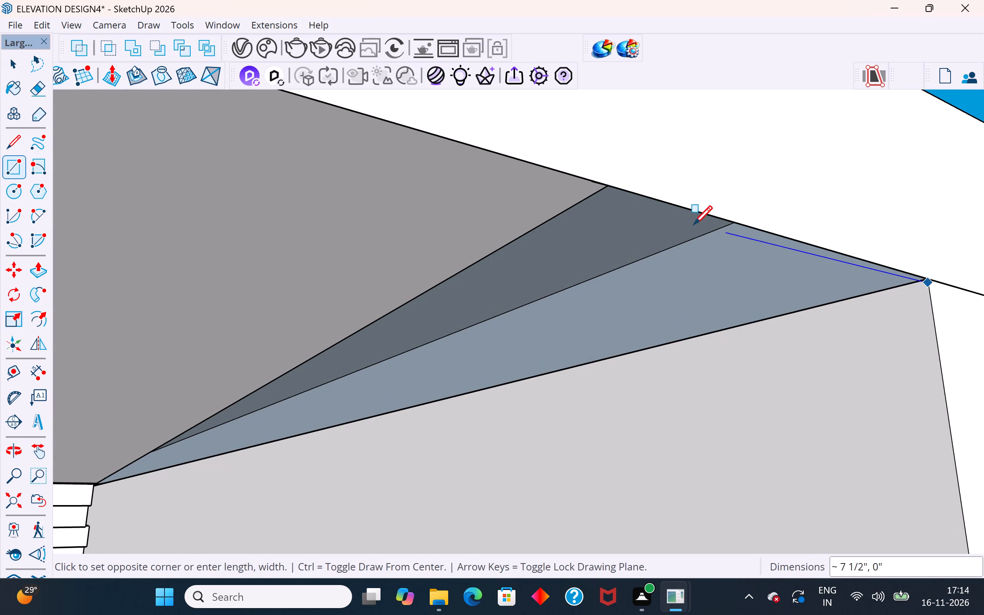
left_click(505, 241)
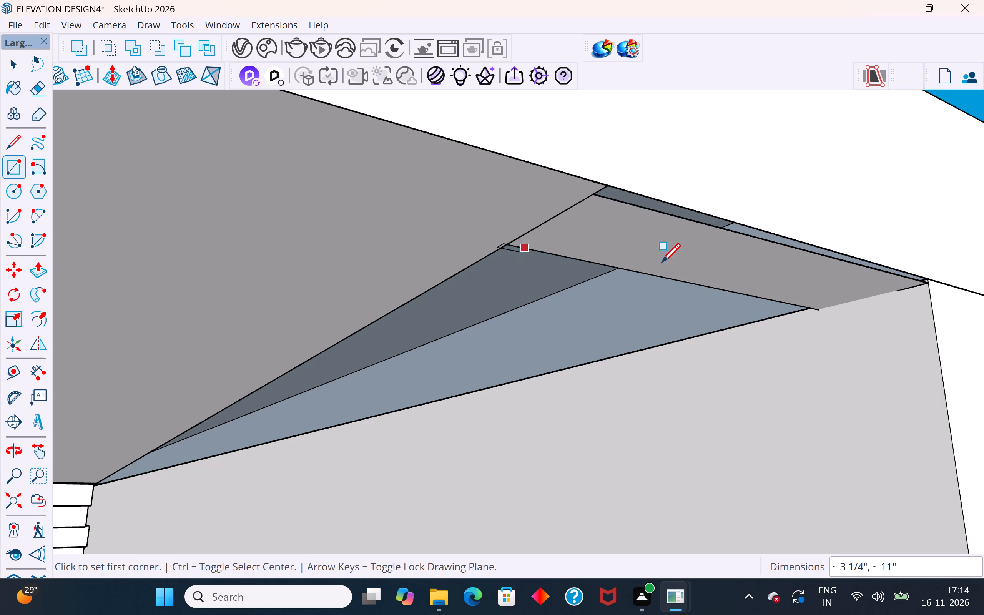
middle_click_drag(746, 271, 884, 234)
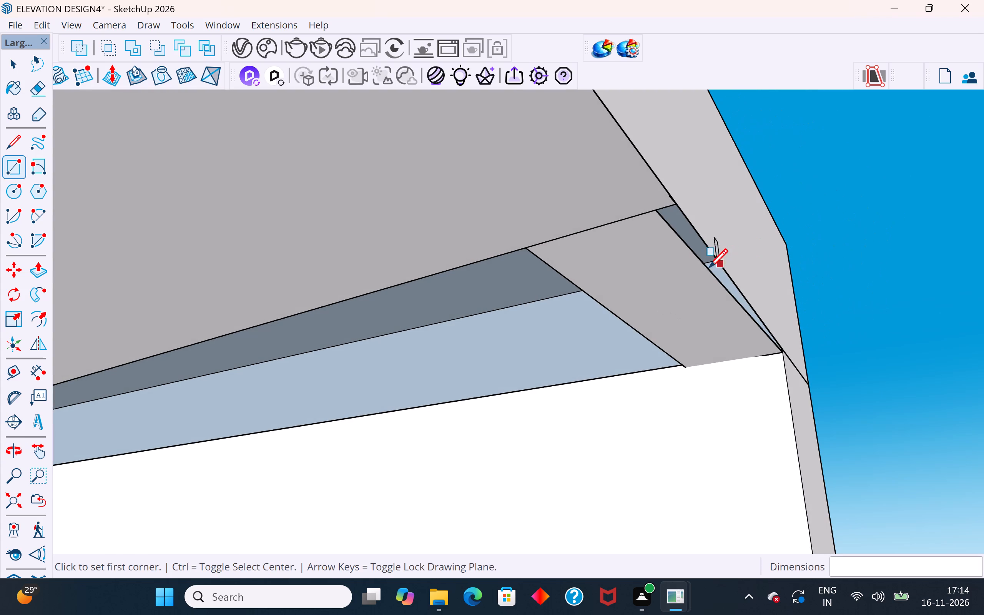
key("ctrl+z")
Draw a rectangle about 5 9/16" by 11 5/16" from the outer wall's top corner to the strip's inner slab edge.
left_click(783, 347)
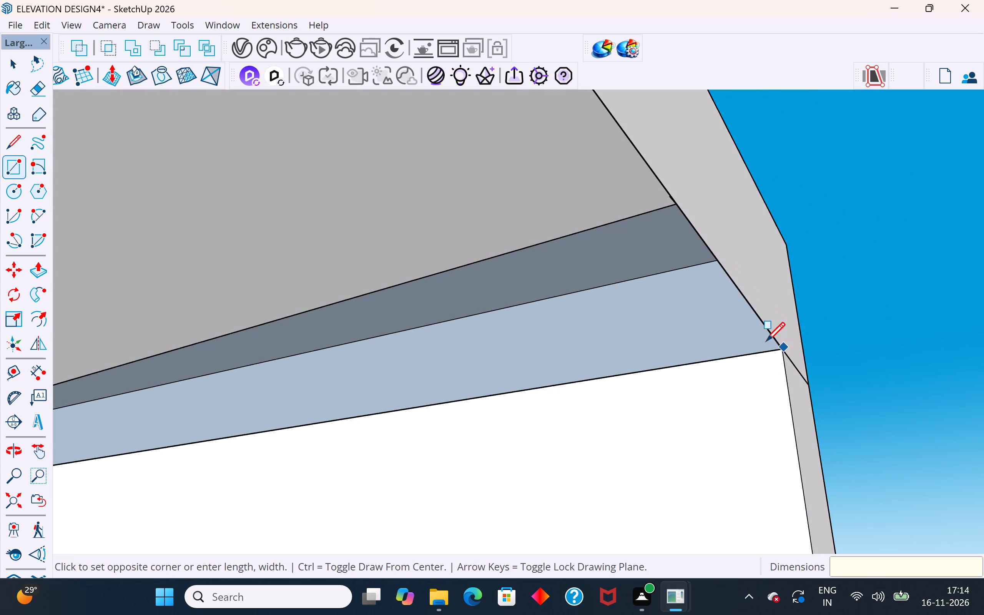
left_click(445, 269)
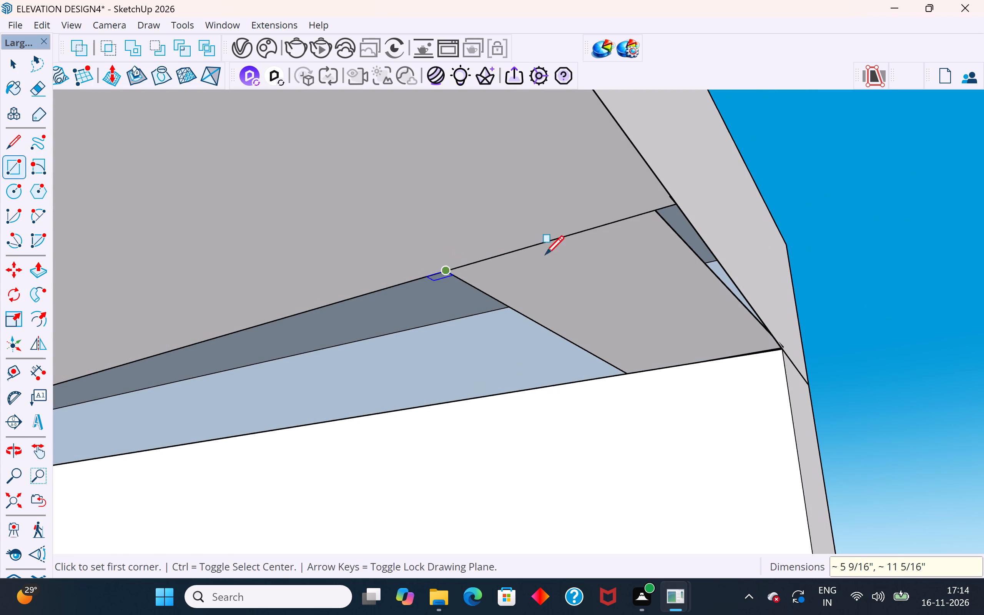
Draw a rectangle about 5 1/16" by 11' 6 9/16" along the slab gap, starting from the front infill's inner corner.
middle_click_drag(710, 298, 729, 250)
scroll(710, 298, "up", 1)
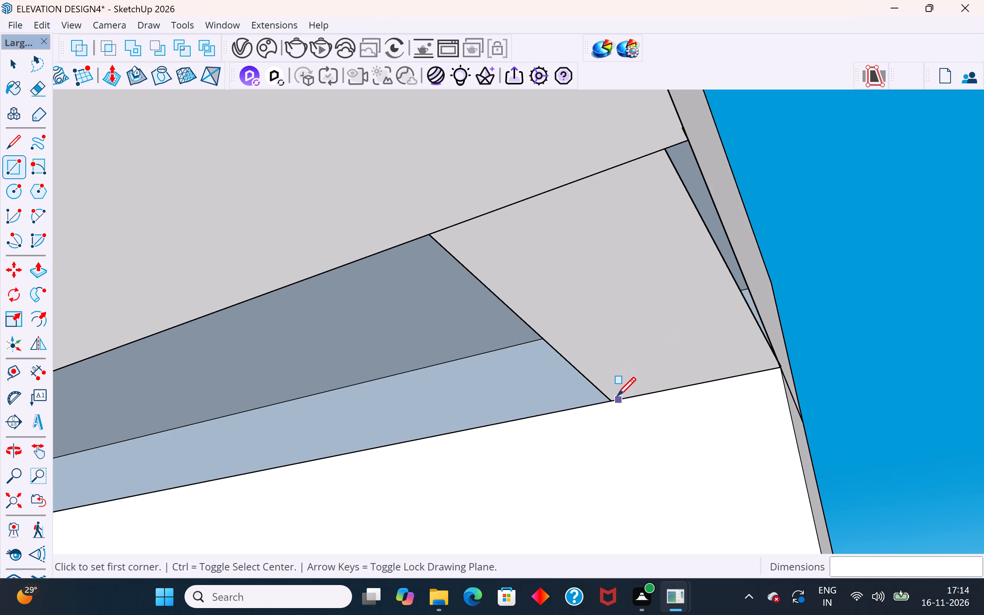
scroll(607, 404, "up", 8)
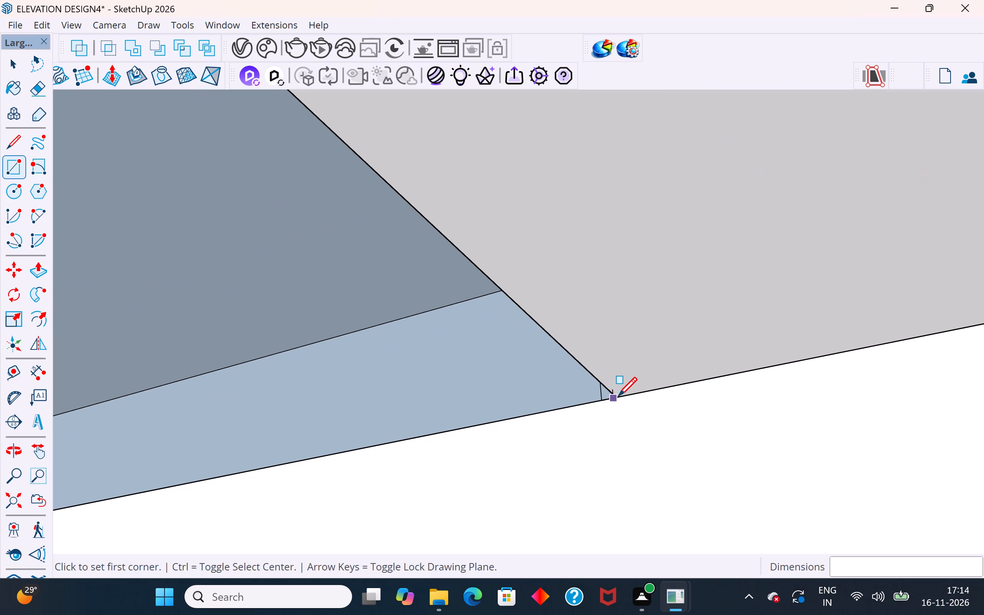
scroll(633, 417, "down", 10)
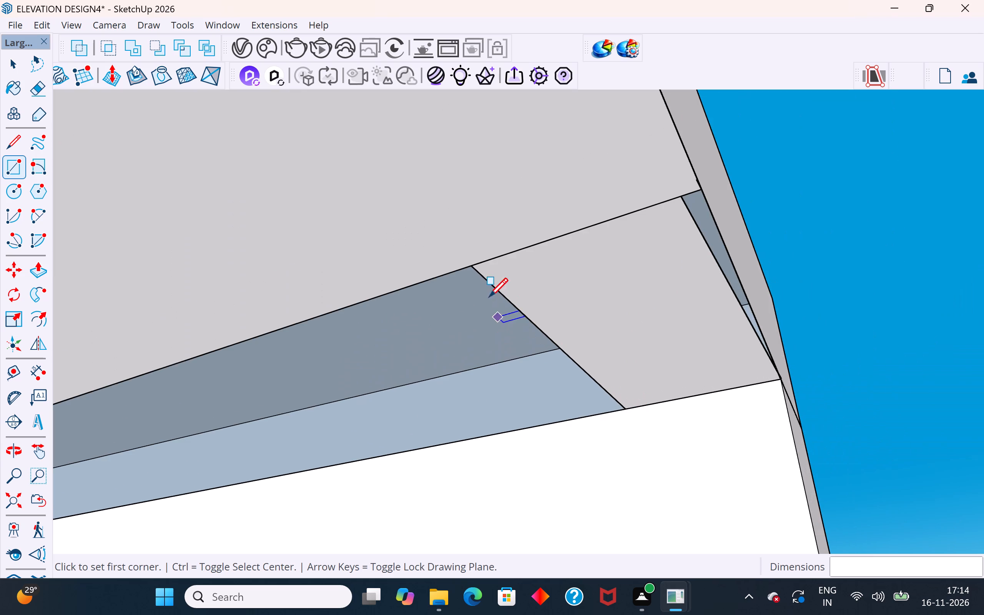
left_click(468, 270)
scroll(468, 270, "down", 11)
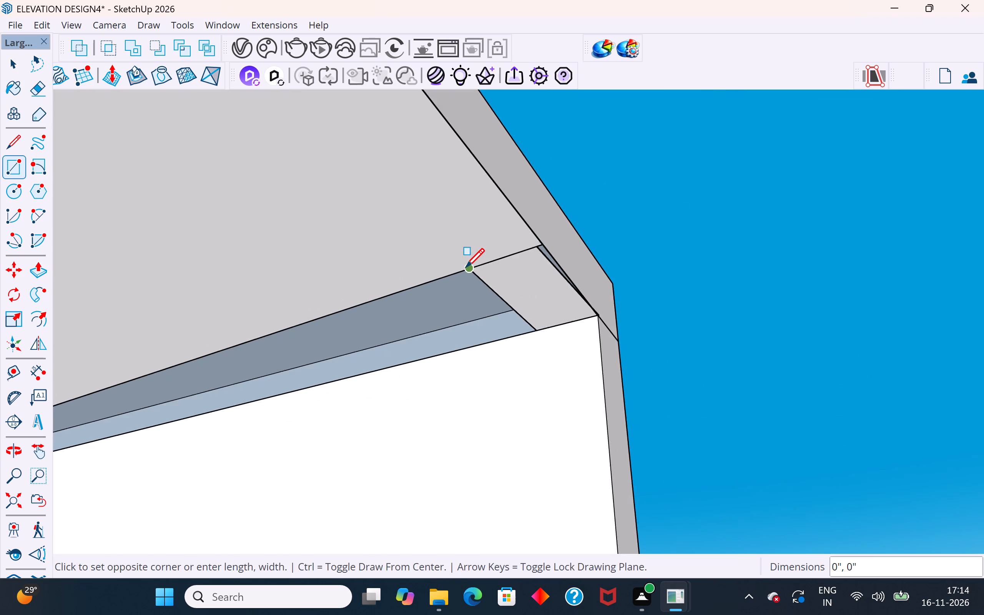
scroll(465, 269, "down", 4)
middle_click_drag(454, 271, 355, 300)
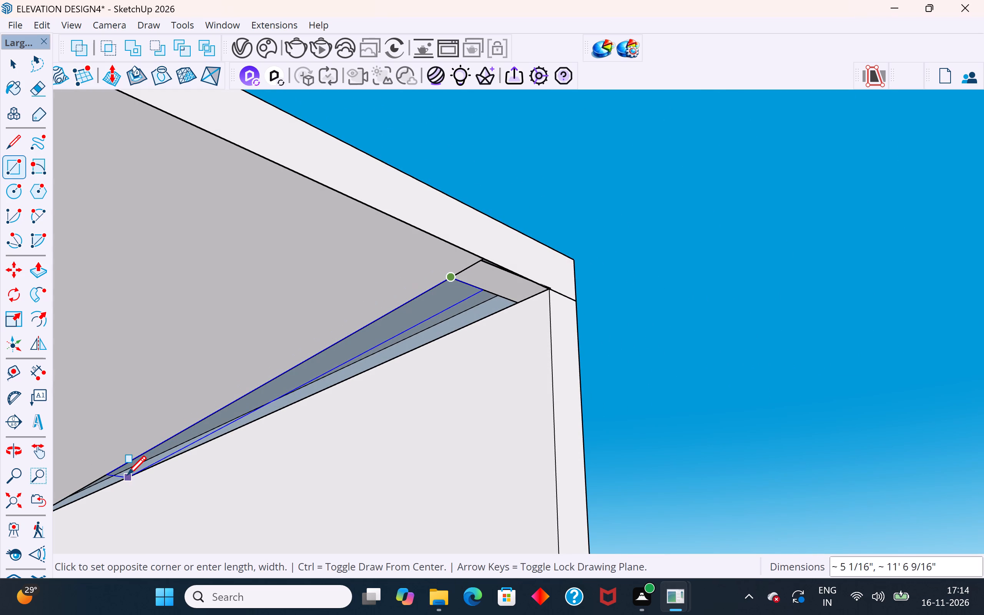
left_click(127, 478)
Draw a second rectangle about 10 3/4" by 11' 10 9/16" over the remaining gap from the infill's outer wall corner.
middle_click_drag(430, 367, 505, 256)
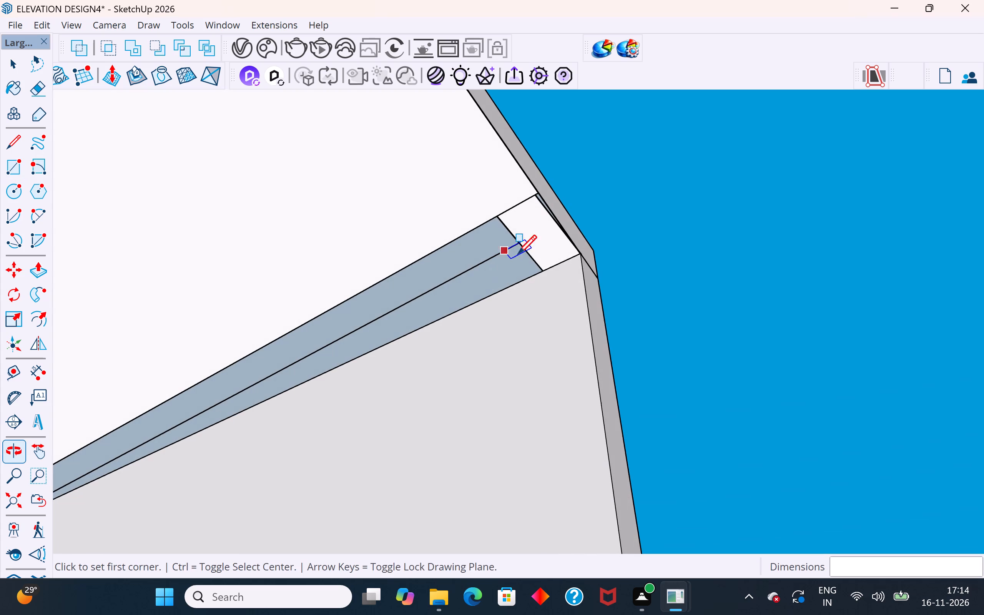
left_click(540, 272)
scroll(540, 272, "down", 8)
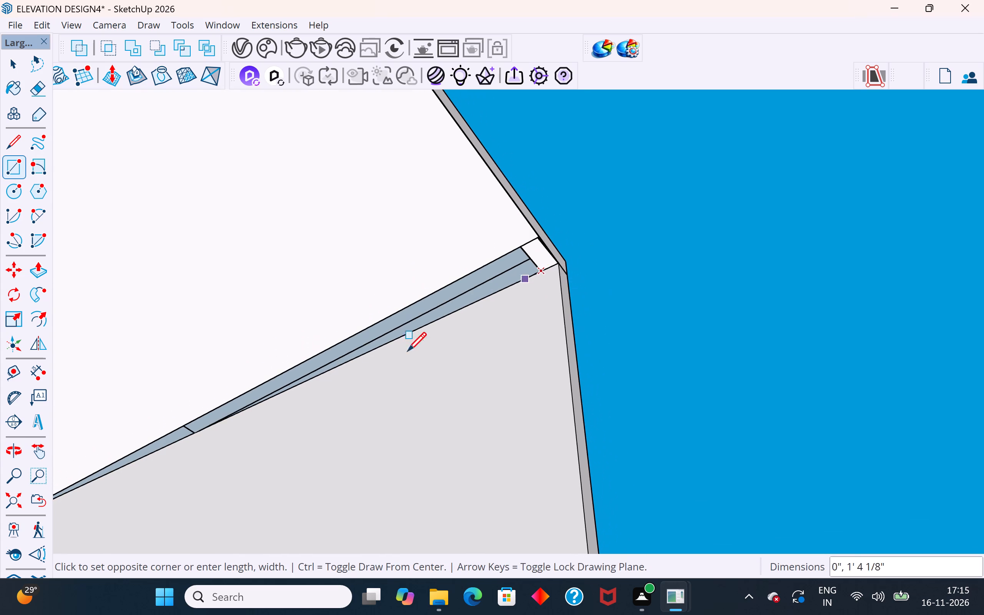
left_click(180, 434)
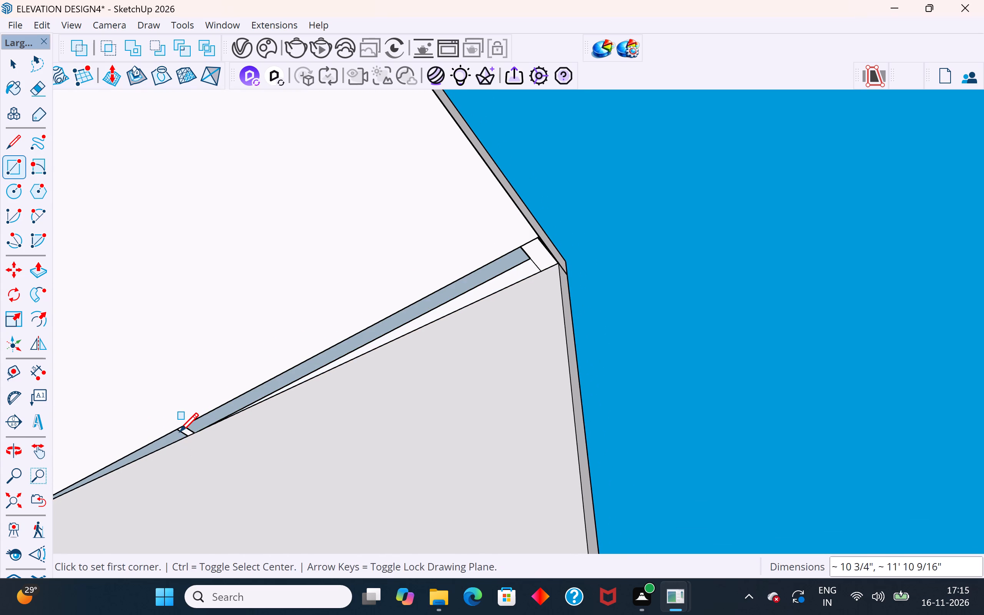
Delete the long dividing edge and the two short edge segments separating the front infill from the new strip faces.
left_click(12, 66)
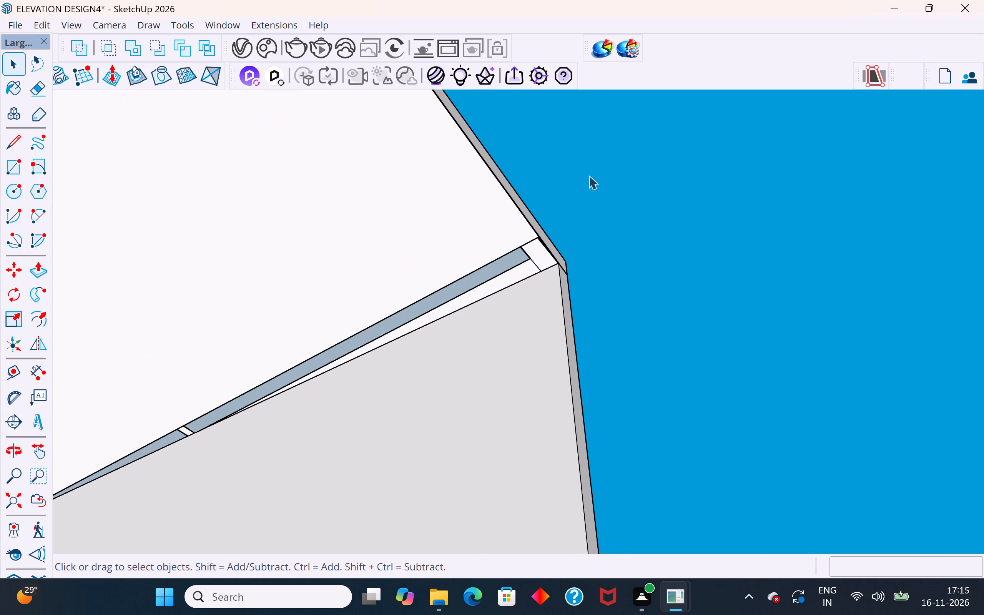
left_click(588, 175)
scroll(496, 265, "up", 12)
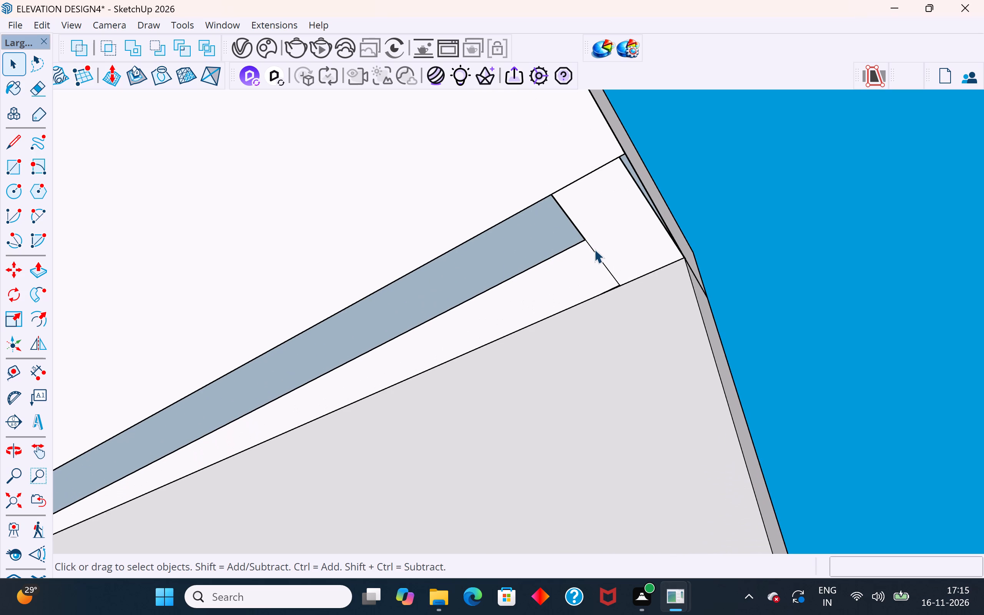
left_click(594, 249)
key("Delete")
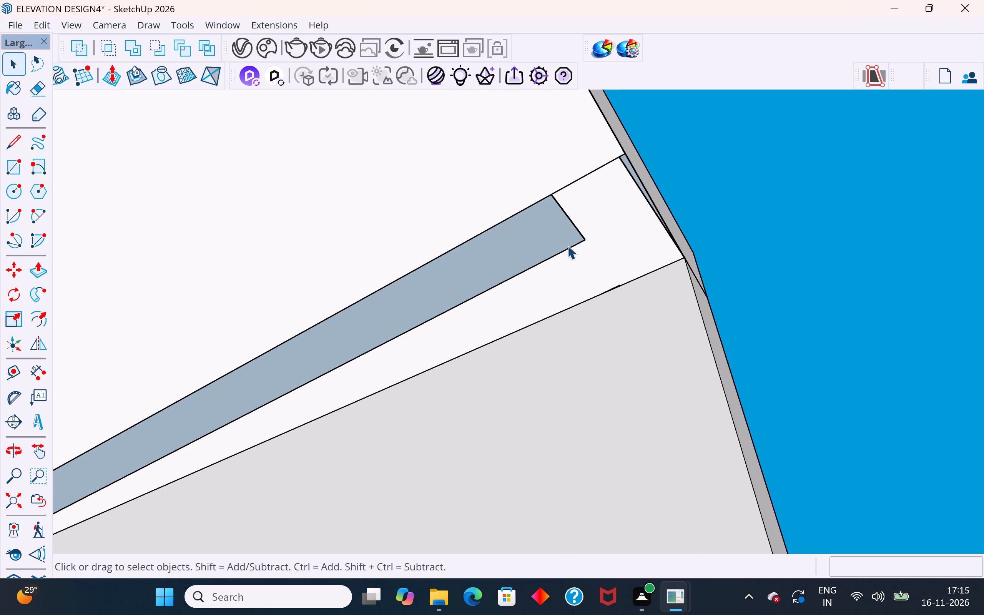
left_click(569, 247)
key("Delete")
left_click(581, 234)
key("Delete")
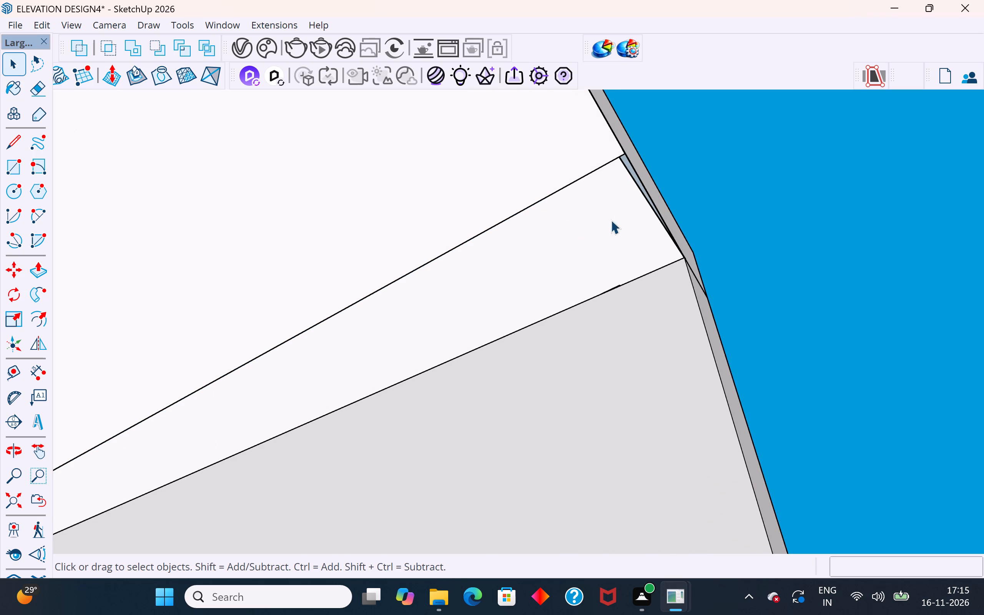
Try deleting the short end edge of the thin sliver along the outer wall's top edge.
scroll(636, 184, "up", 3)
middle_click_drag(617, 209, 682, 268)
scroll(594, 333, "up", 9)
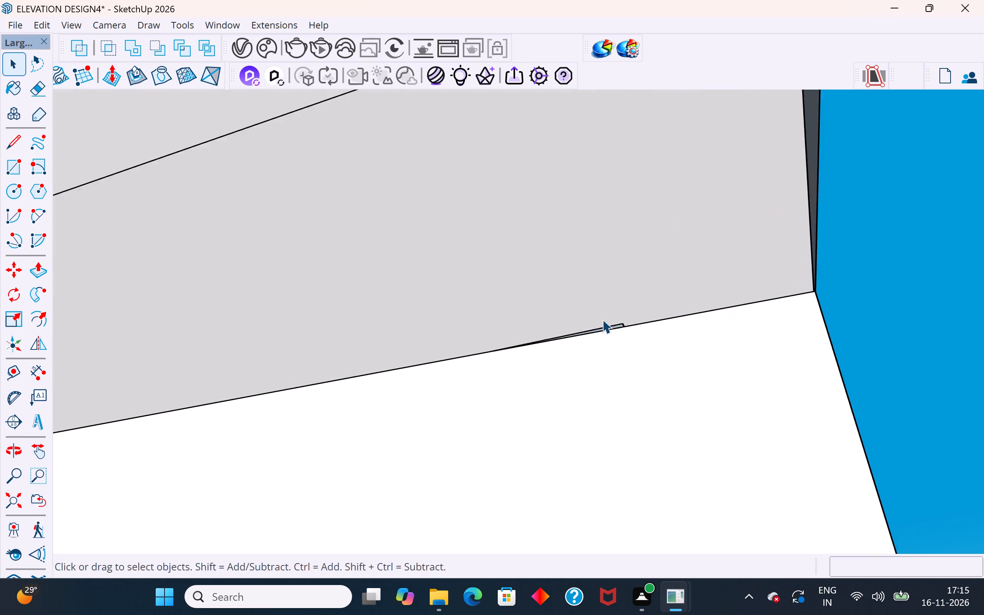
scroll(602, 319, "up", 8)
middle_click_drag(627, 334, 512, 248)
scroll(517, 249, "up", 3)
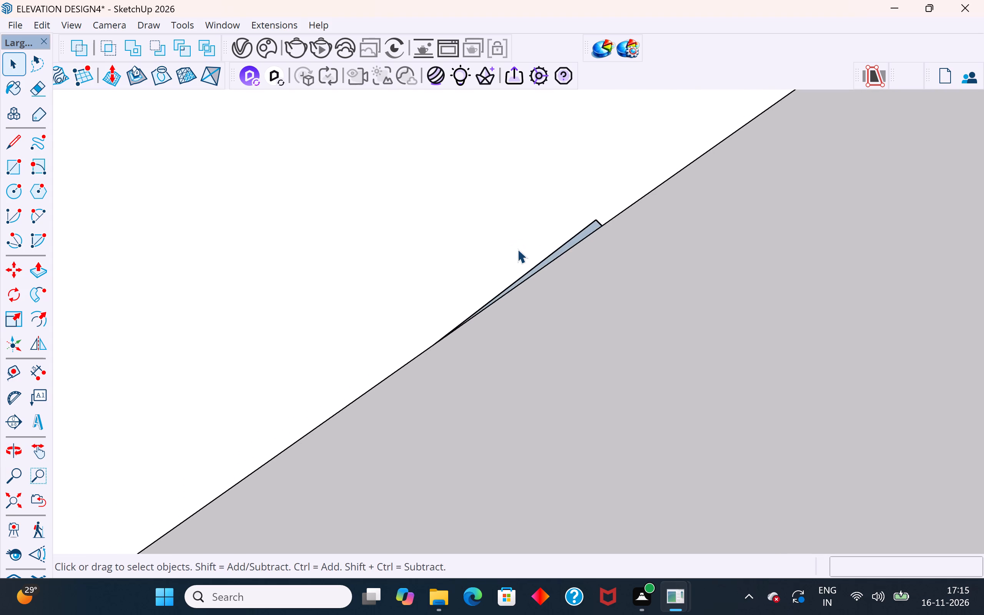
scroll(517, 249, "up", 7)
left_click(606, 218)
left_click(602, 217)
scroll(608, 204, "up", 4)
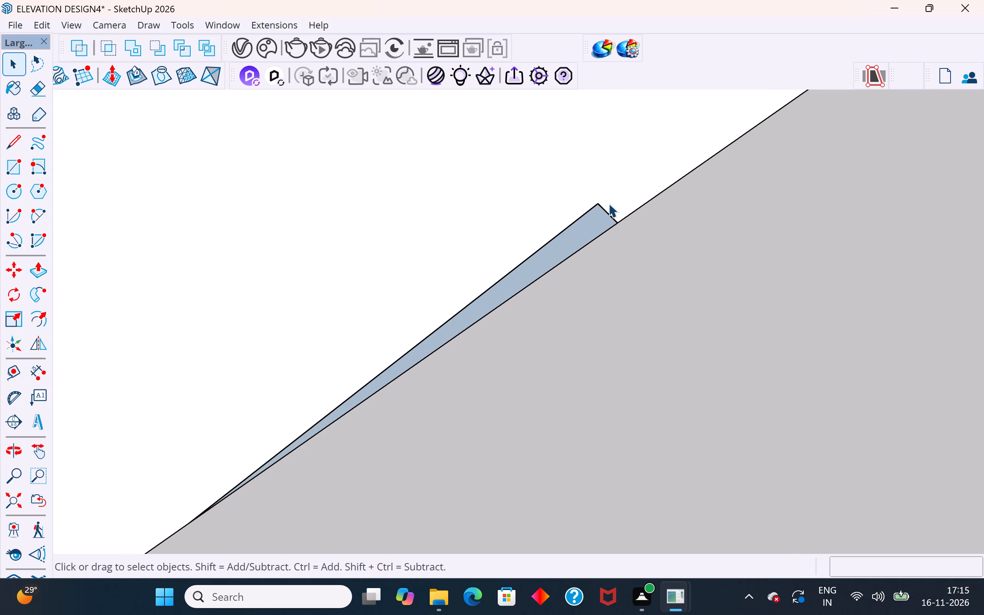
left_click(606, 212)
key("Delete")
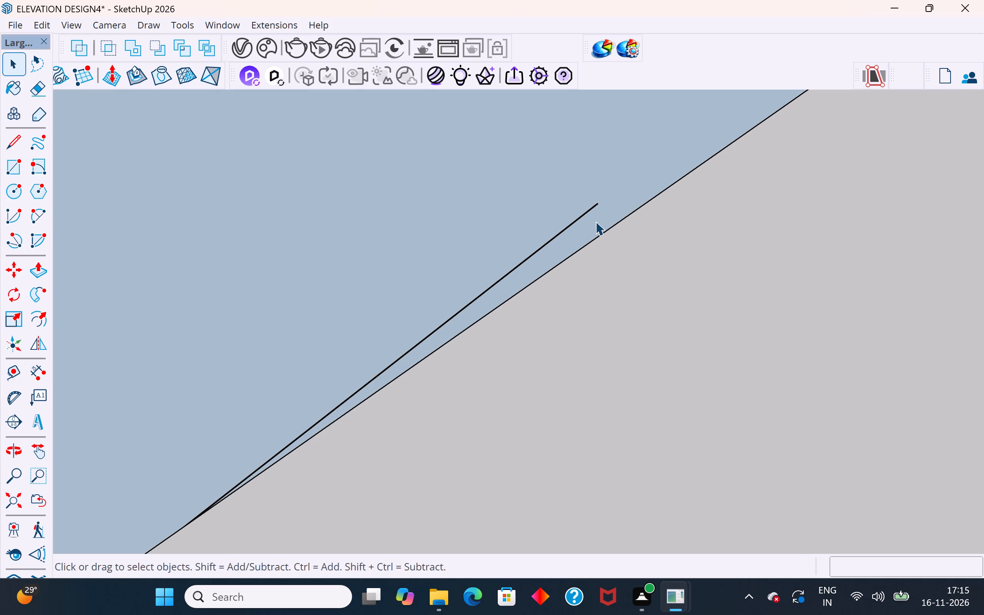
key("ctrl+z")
Hide the staircase bay's outer wall to expose the roof slab's underside.
middle_click_drag(576, 228, 518, 206)
scroll(546, 281, "down", 2)
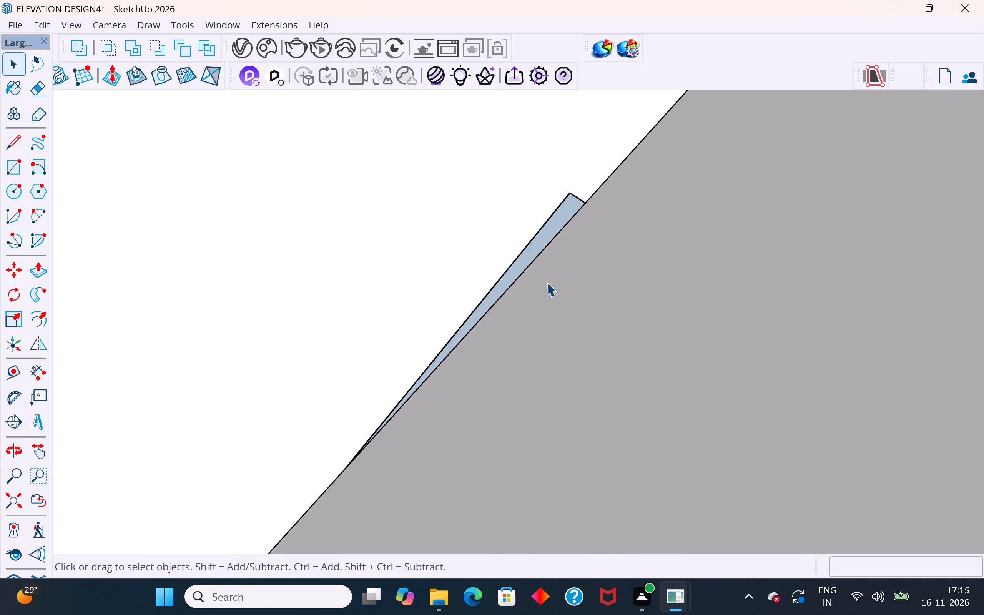
scroll(547, 283, "down", 8)
middle_click_drag(525, 293, 680, 527)
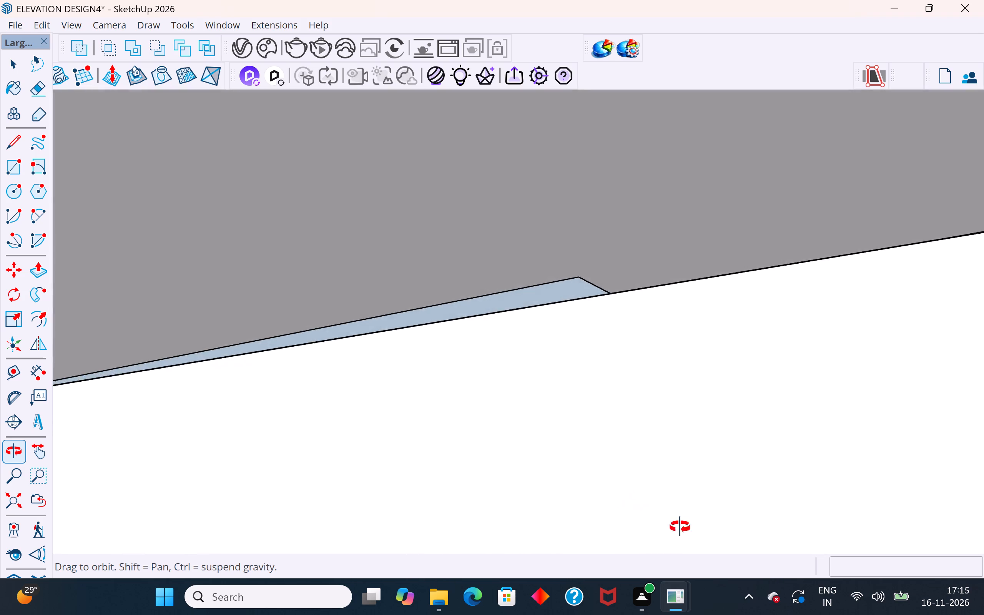
middle_click_drag(680, 527, 695, 537)
middle_click_drag(523, 337, 857, 321)
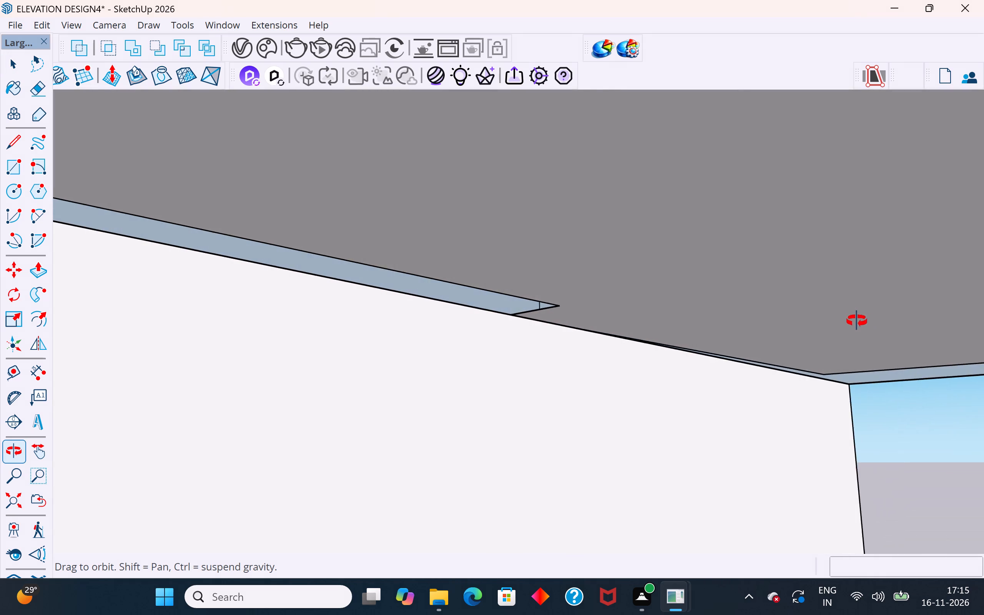
middle_click_drag(857, 321, 293, 354)
scroll(293, 336, "down", 5)
middle_click_drag(385, 327, 362, 295)
left_click(623, 371)
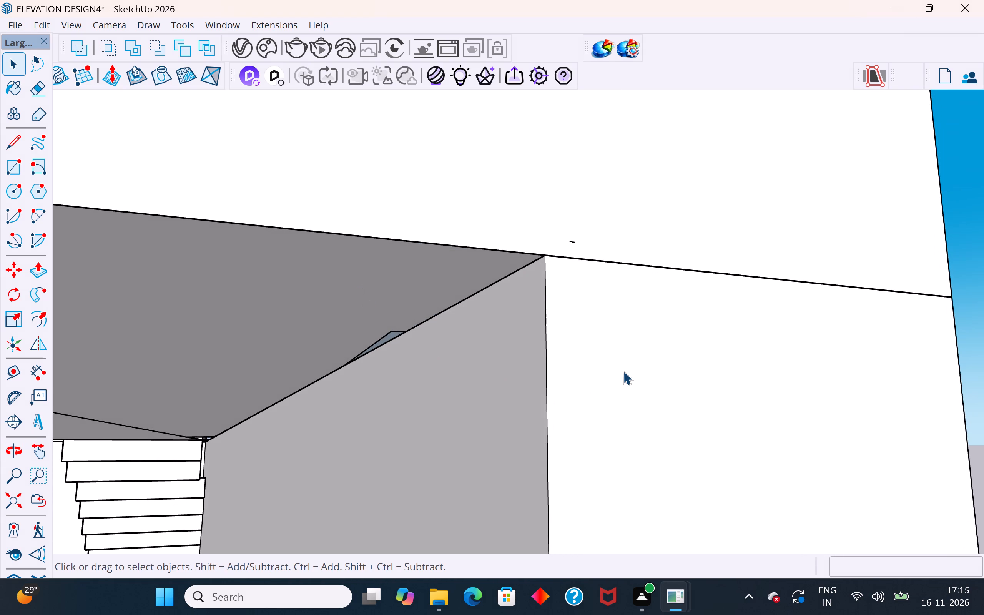
right_click(623, 371)
left_click(681, 53)
Delete the infill strip face beneath the roof slab and its long notched outer edge.
middle_click_drag(691, 293, 669, 279)
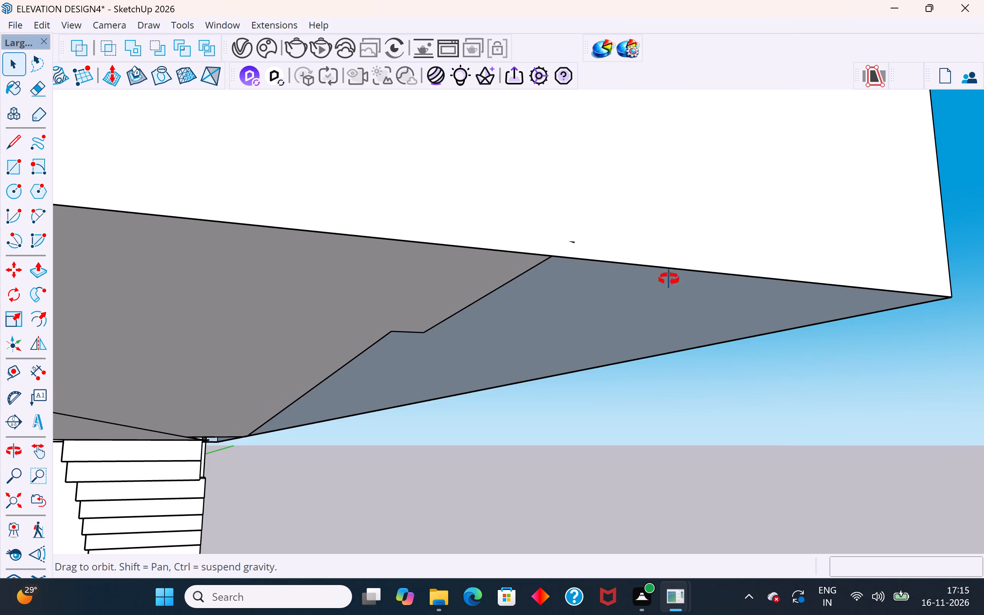
middle_click_drag(669, 279, 578, 221)
scroll(565, 277, "down", 10)
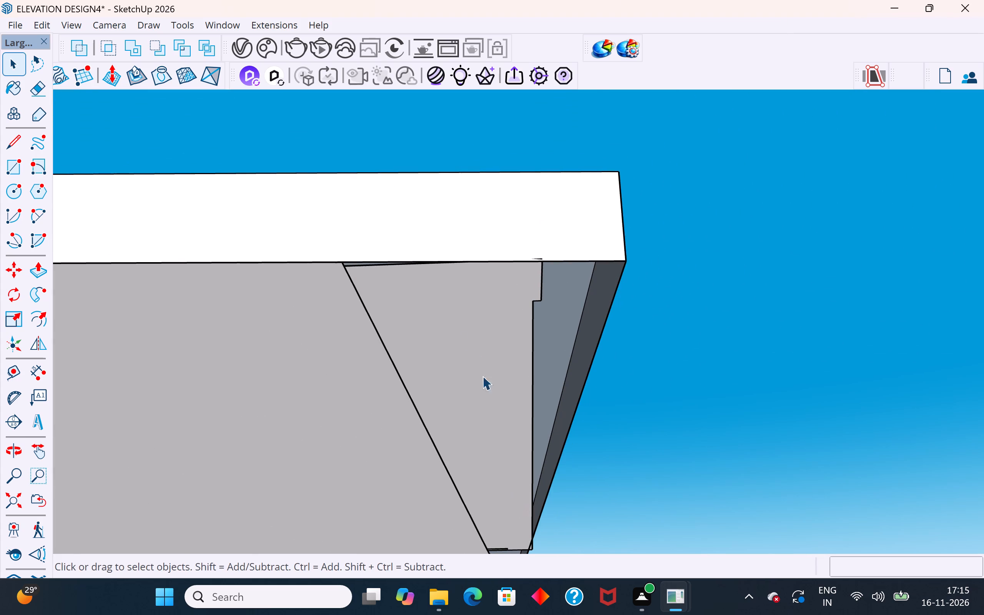
scroll(459, 332, "down", 5)
middle_click_drag(475, 455, 424, 472)
scroll(445, 414, "down", 4)
scroll(497, 477, "up", 2)
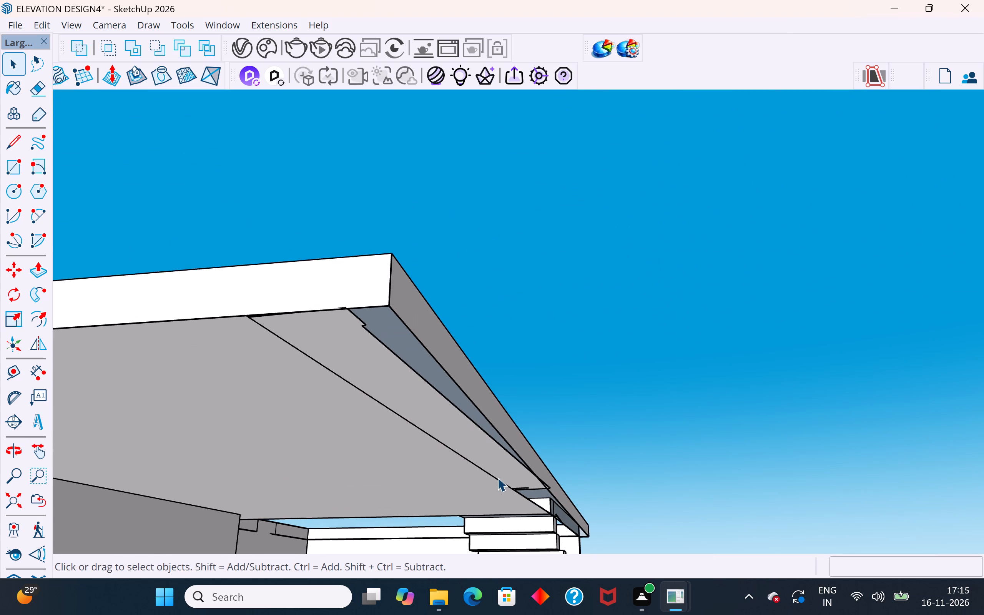
scroll(445, 452, "down", 2)
left_click(425, 410)
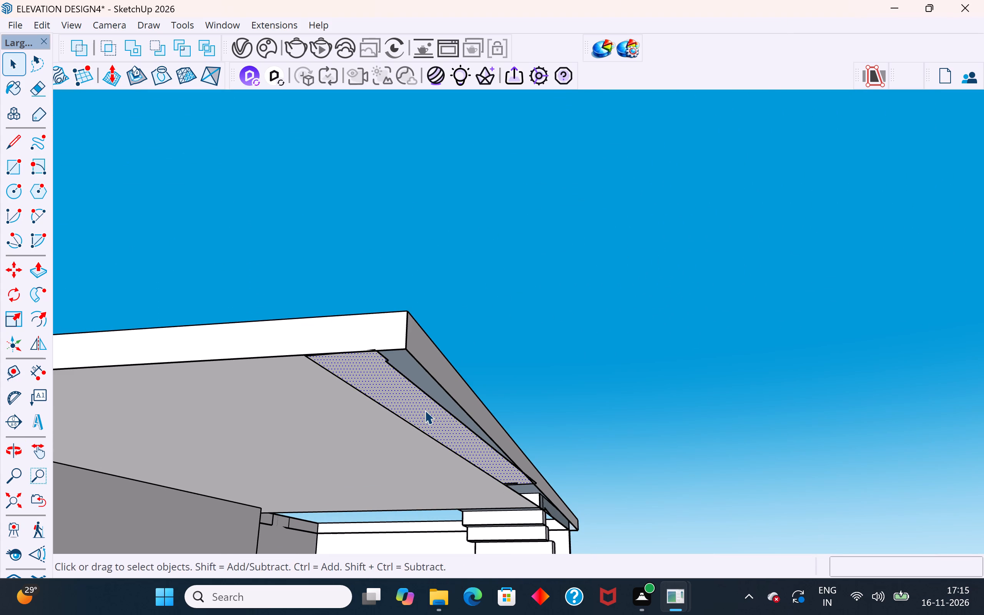
key("Delete")
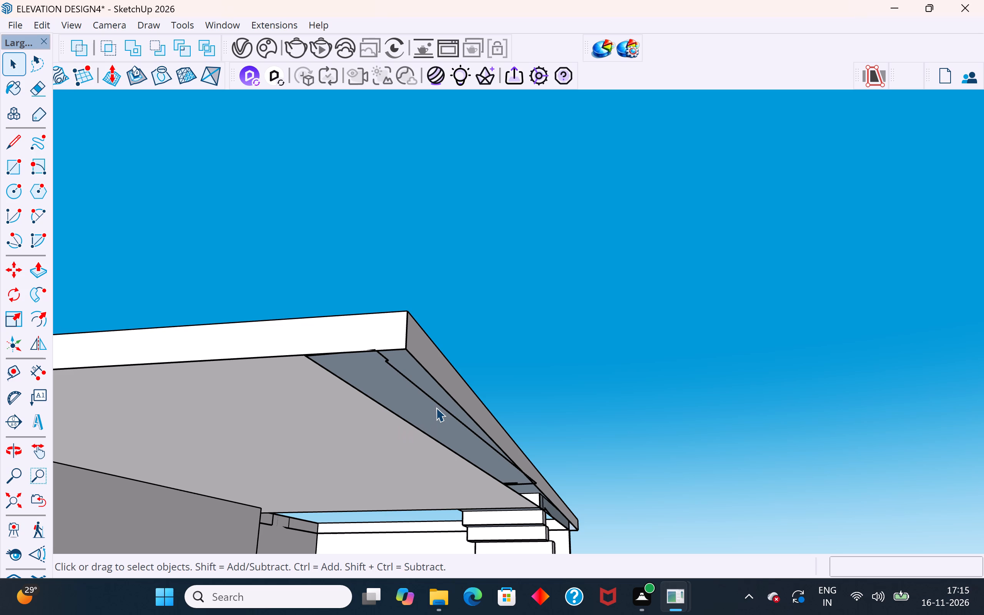
left_click(439, 406)
key("Delete")
Delete the two leftover edges forming the notch near the roof slab's front corner.
scroll(389, 363, "up", 11)
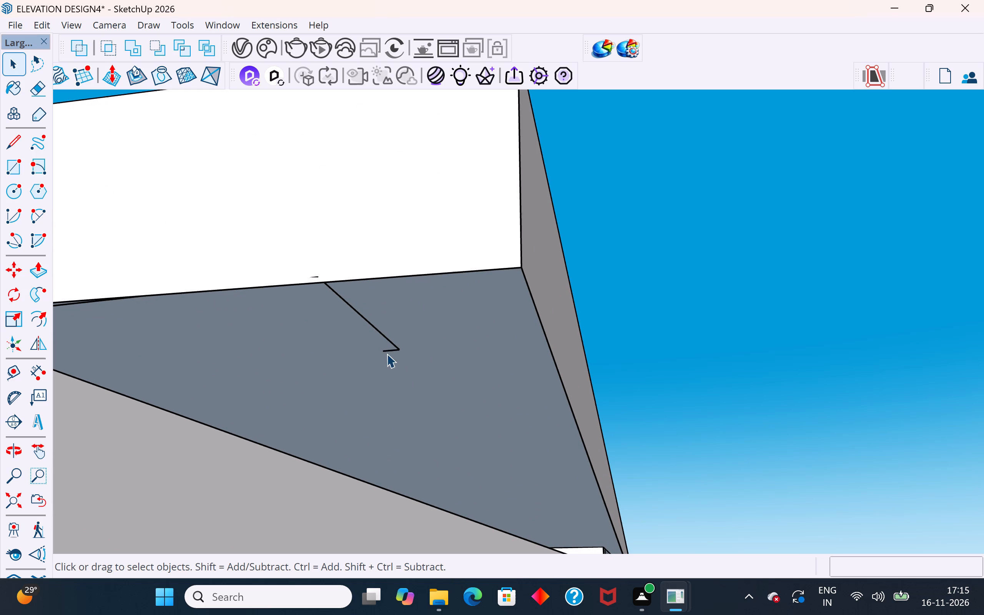
left_click(388, 352)
key("Delete")
left_click(391, 343)
key("Delete")
Delete the stray edge poking through the roof slab's front face.
left_click(318, 278)
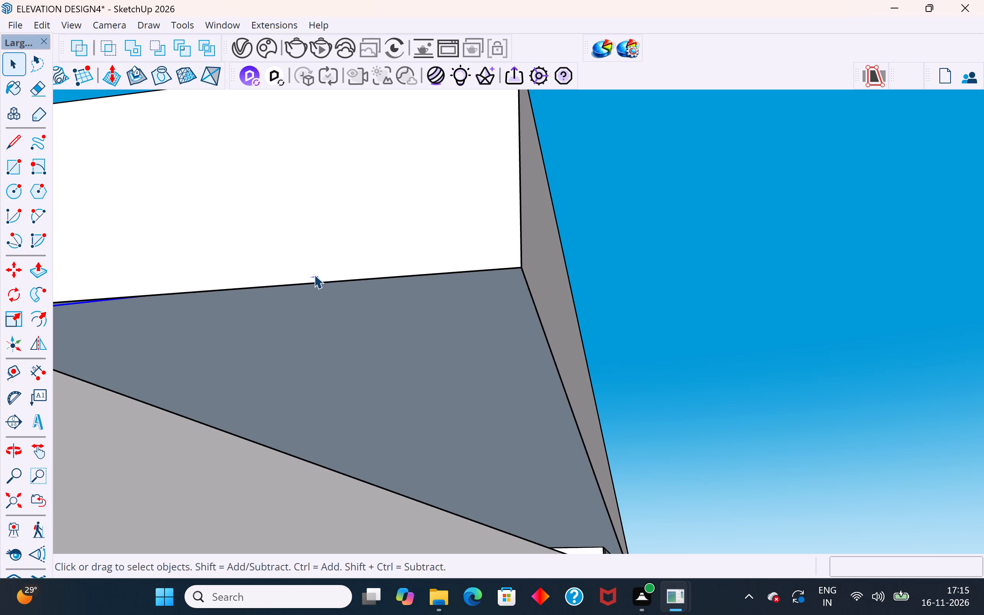
scroll(314, 274, "up", 7)
left_click(317, 278)
left_click(983, 224)
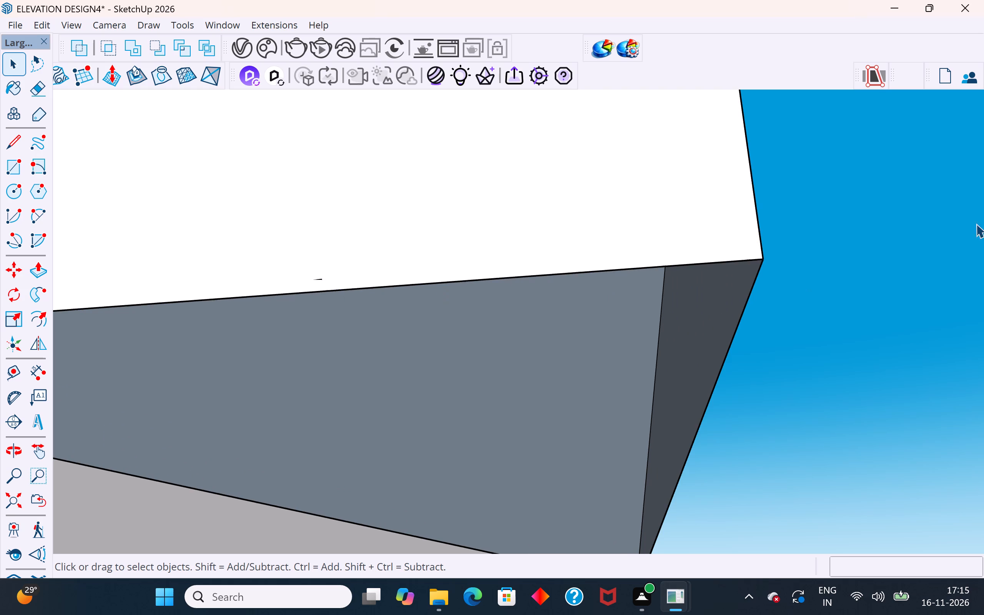
middle_click_drag(434, 352, 803, 126)
middle_click_drag(313, 320, 621, 391)
left_click(788, 327)
key("Delete")
scroll(531, 389, "down", 8)
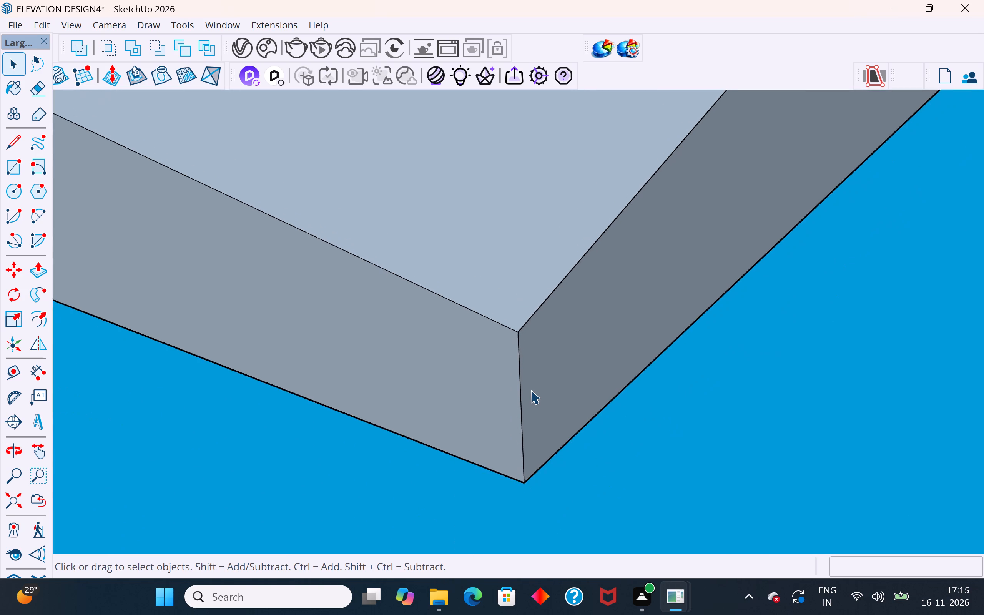
scroll(531, 390, "down", 11)
middle_click_drag(725, 388, 695, 388)
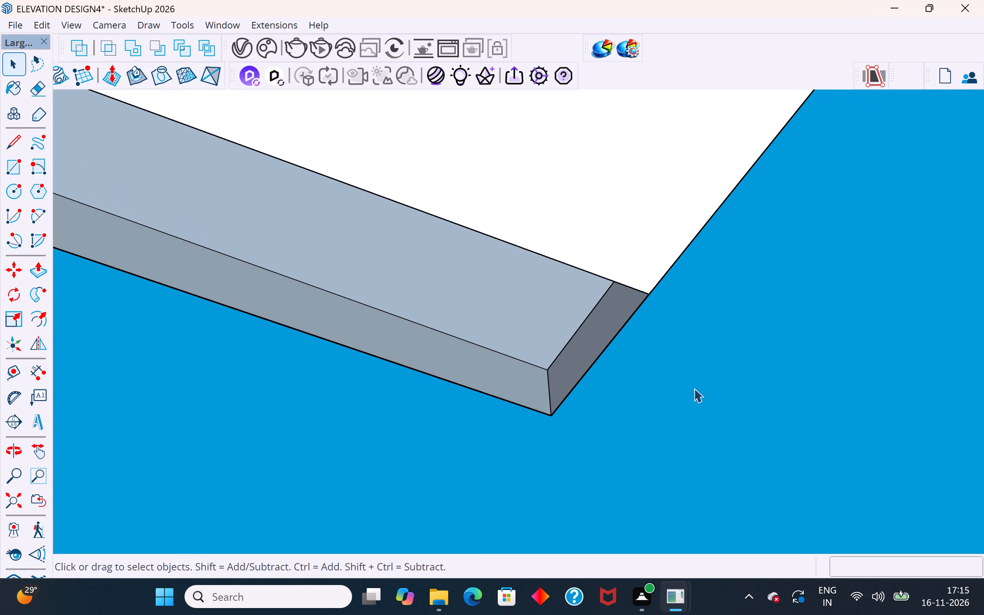
scroll(711, 397, "down", 4)
left_click(713, 397)
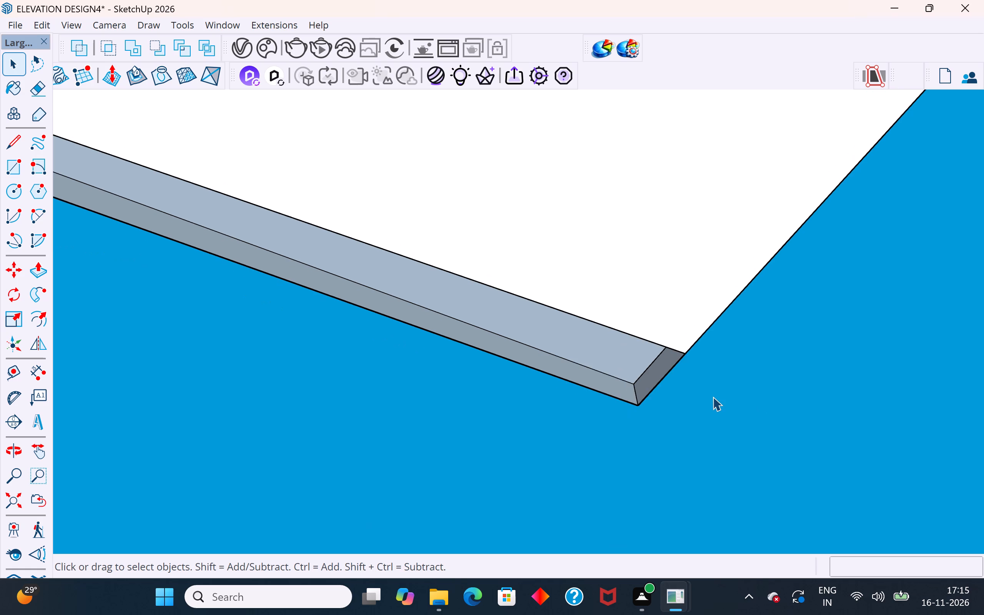
Hide the top three steps of the upper staircase, beginning with the one directly beneath the roof slab.
middle_click_drag(768, 387, 353, 378)
scroll(353, 378, "down", 8)
middle_click_drag(394, 326, 249, 506)
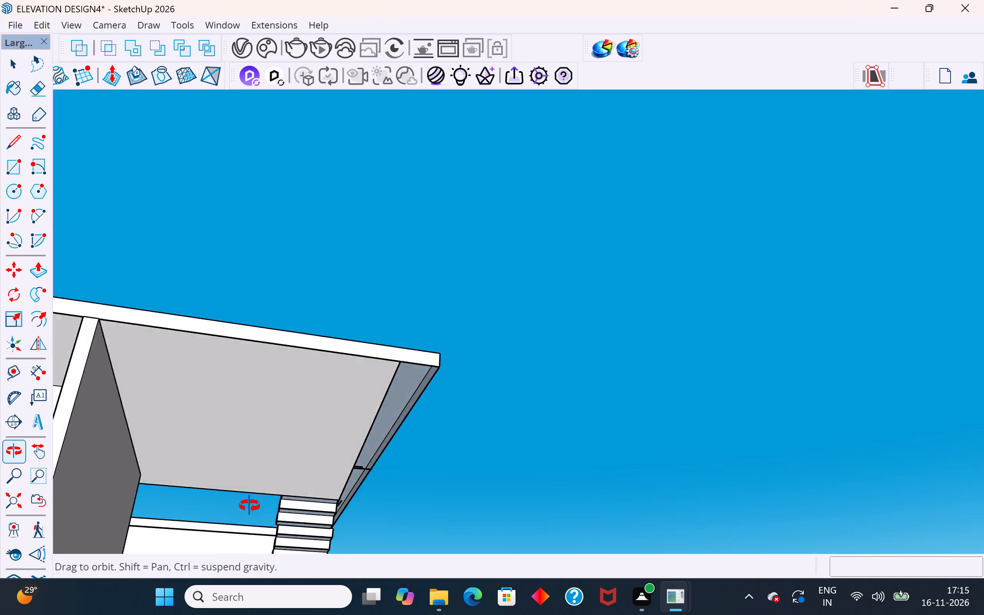
middle_click_drag(249, 506, 235, 527)
scroll(398, 437, "up", 12)
middle_click_drag(417, 450, 342, 411)
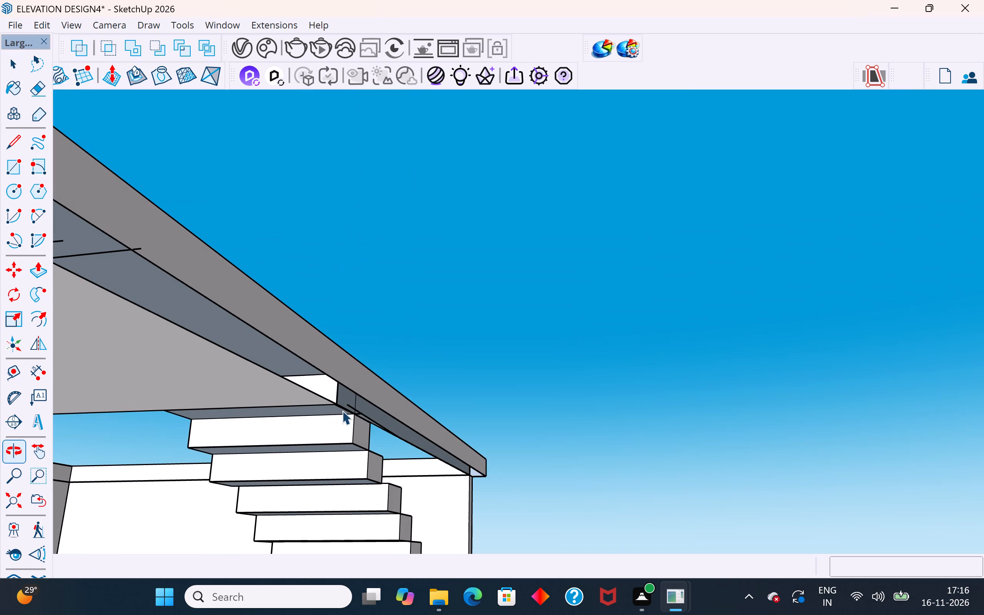
left_click(347, 426)
scroll(334, 418, "up", 3)
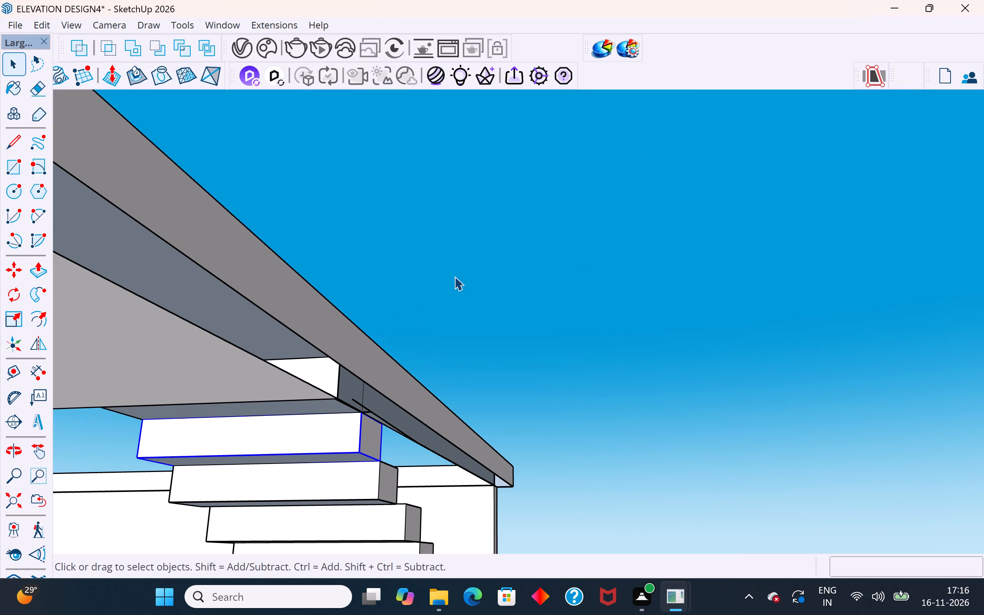
scroll(490, 372, "down", 4)
middle_click_drag(409, 415, 483, 323)
left_click(426, 304)
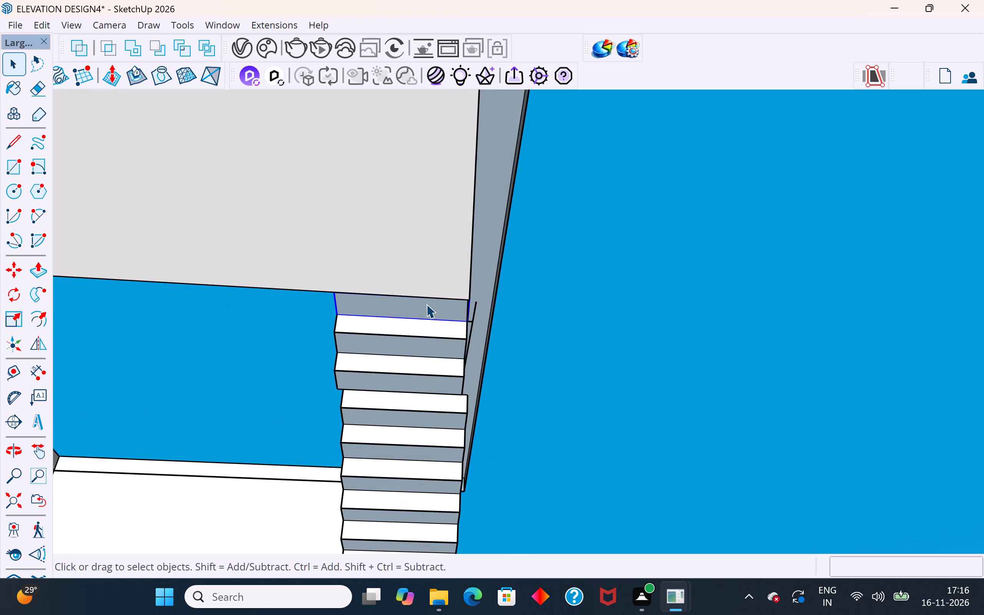
right_click(426, 304)
left_click(482, 50)
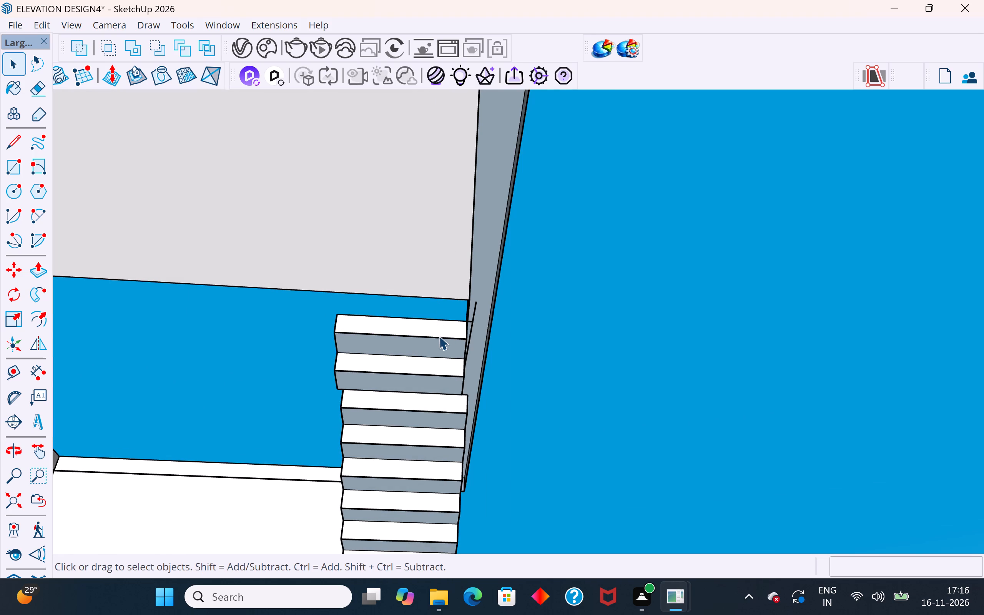
left_click(440, 342)
right_click(437, 344)
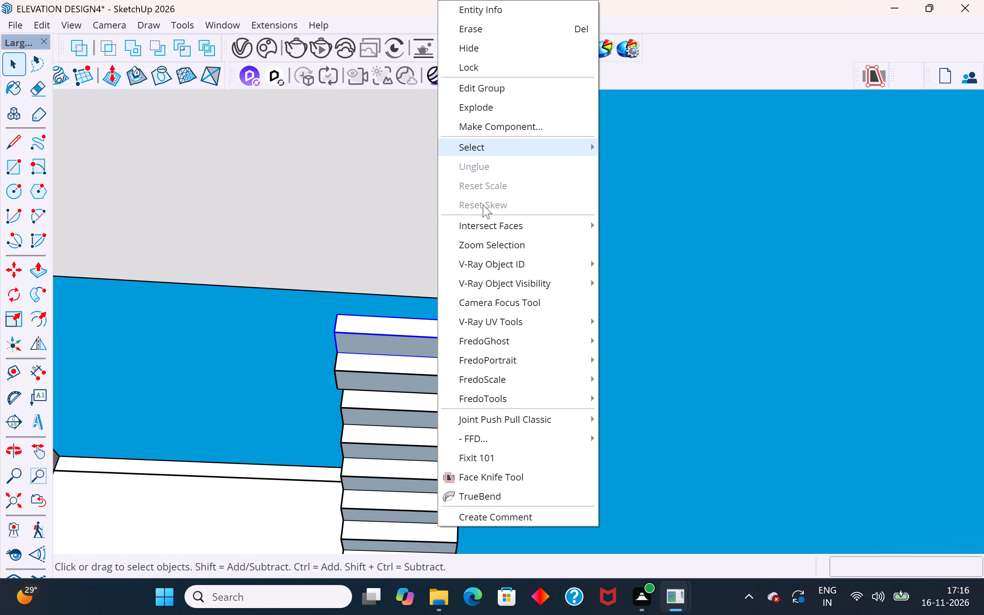
left_click(480, 52)
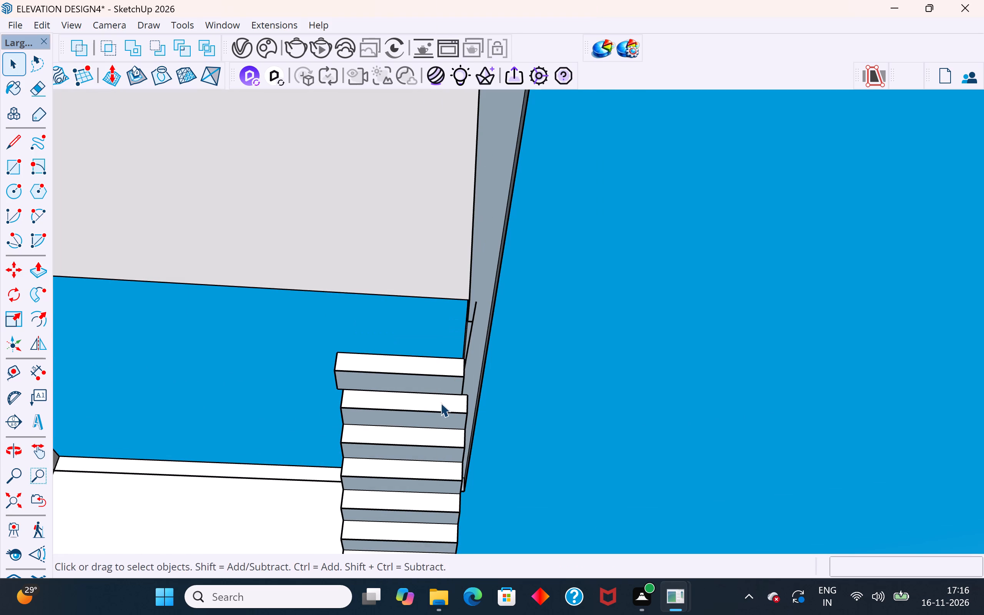
left_click(441, 371)
right_click(441, 371)
left_click(500, 45)
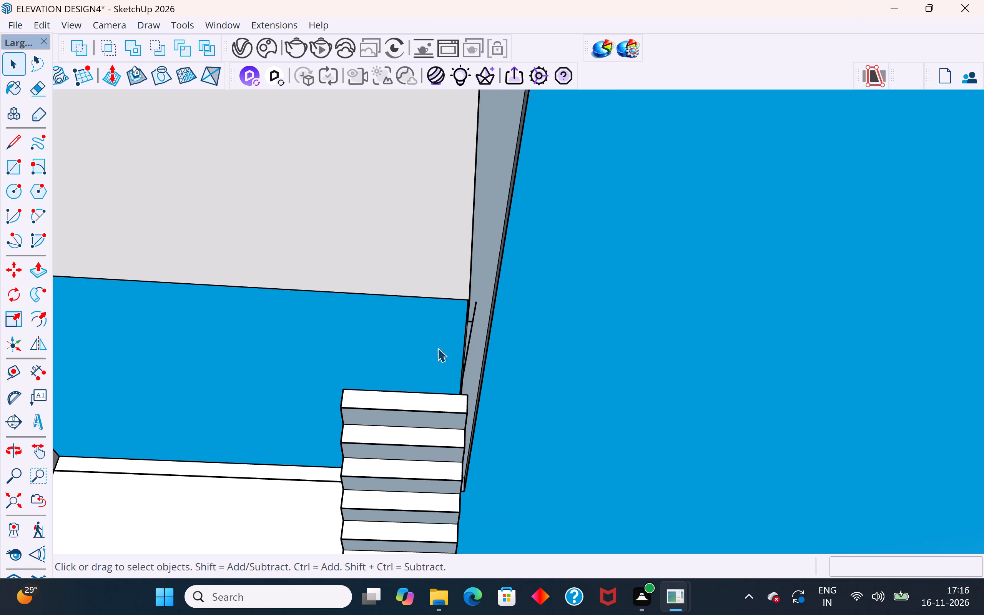
Hide the next four steps down the upper staircase to clear the view of the slab's rear corner.
left_click(427, 405)
right_click(427, 405)
left_click(482, 51)
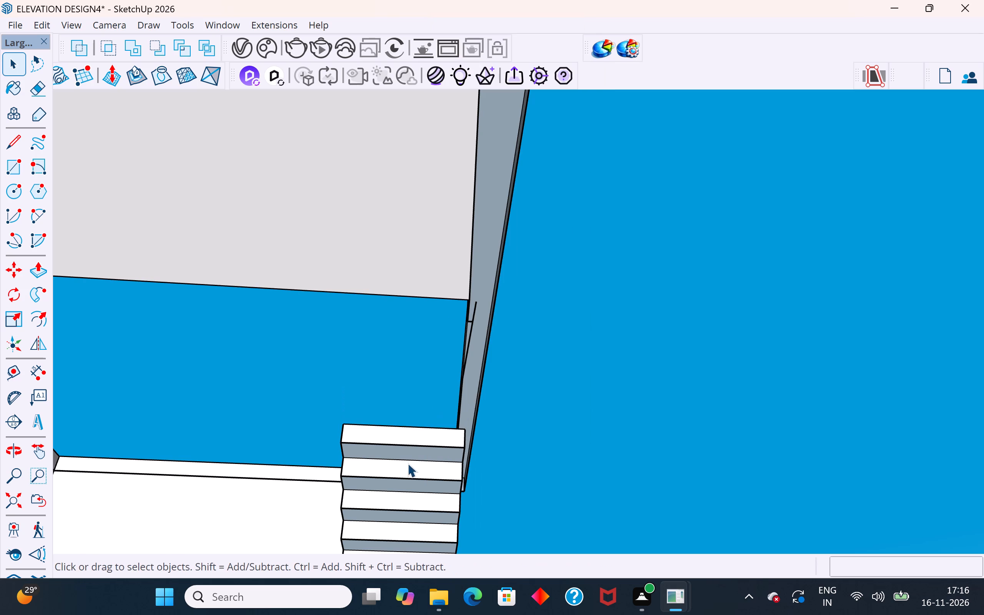
left_click(407, 463)
left_click(411, 439)
right_click(411, 439)
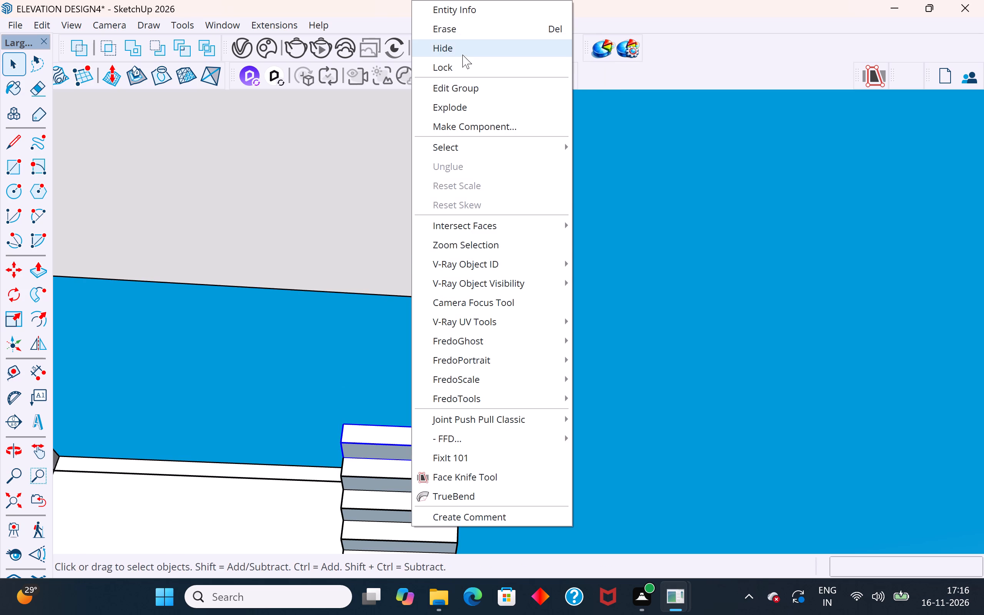
left_click(462, 55)
left_click(412, 475)
right_click(412, 475)
left_click(459, 49)
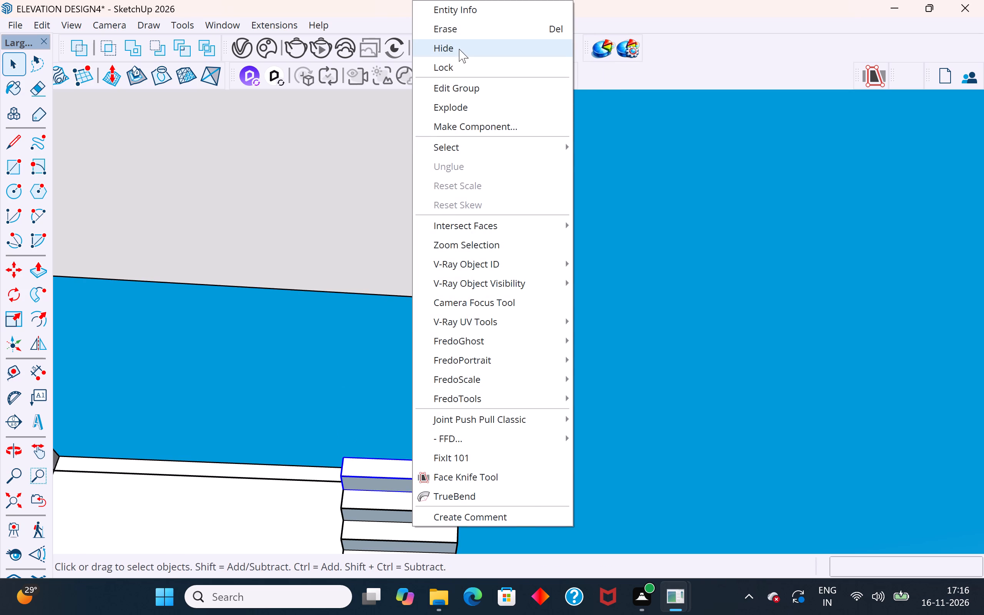
left_click(406, 499)
right_click(406, 499)
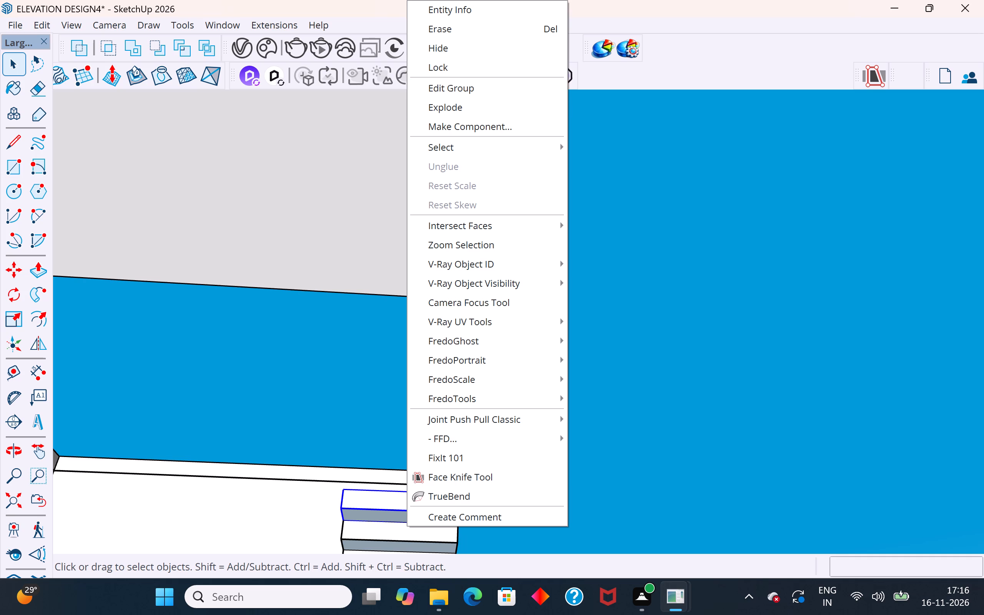
left_click(447, 55)
left_click(714, 321)
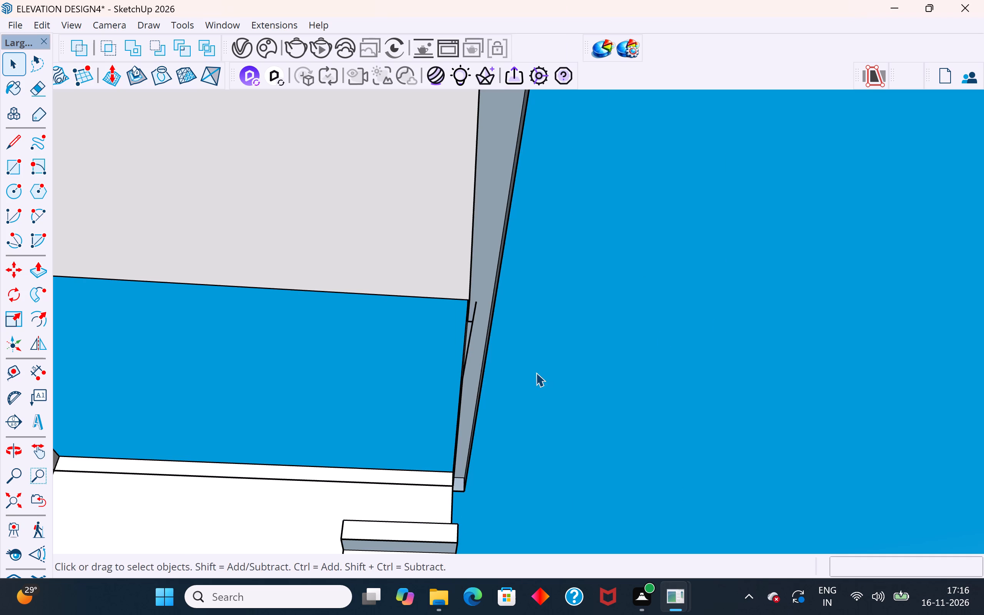
Delete the loose slanted edge beside the roof slab's rear opening and the short stub edge at its end.
scroll(536, 372, "down", 5)
middle_click_drag(482, 440, 454, 453)
scroll(230, 505, "down", 4)
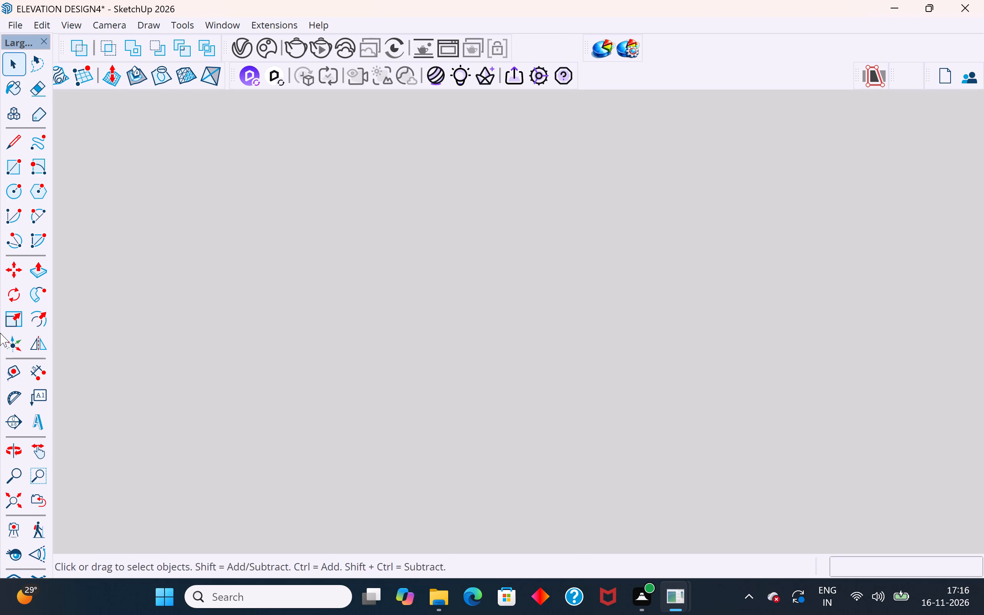
left_click(8, 492)
left_click(700, 166)
scroll(661, 243, "up", 1)
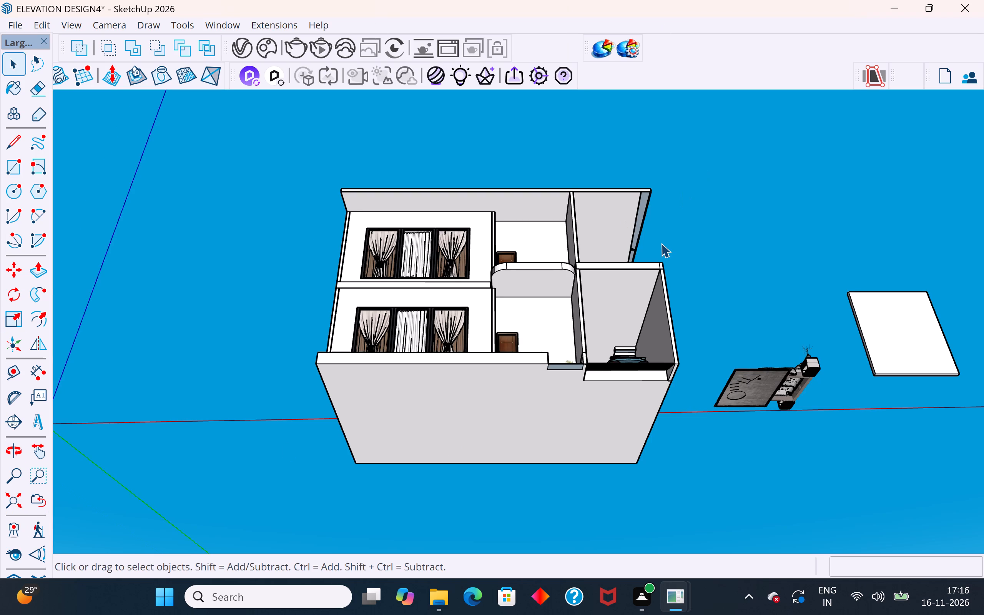
scroll(661, 243, "up", 11)
middle_click_drag(645, 279, 596, 391)
scroll(568, 251, "up", 9)
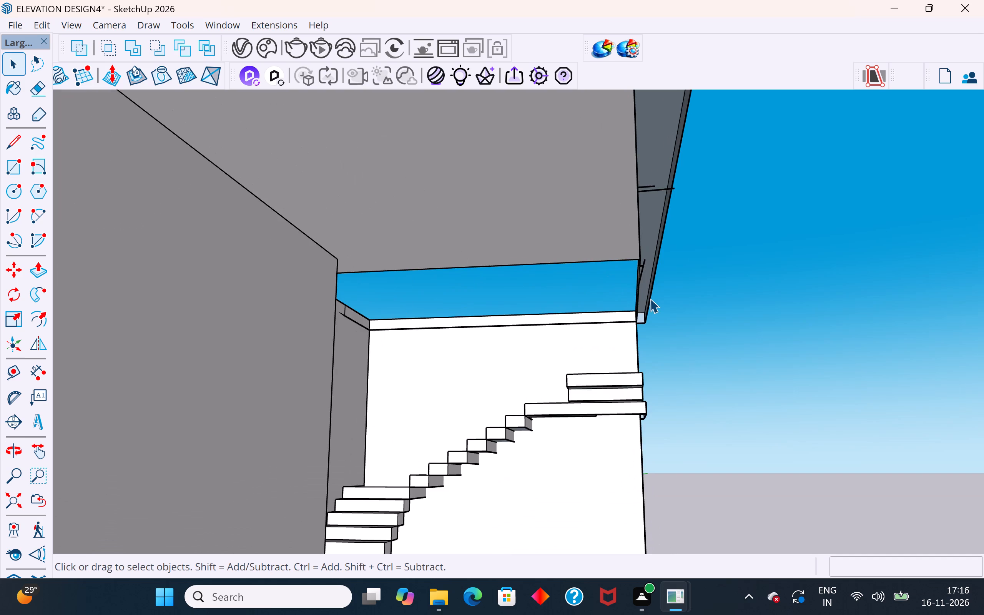
scroll(650, 299, "up", 10)
middle_click_drag(671, 251, 706, 268)
scroll(768, 214, "up", 3)
middle_click_drag(781, 206, 659, 207)
scroll(771, 189, "up", 3)
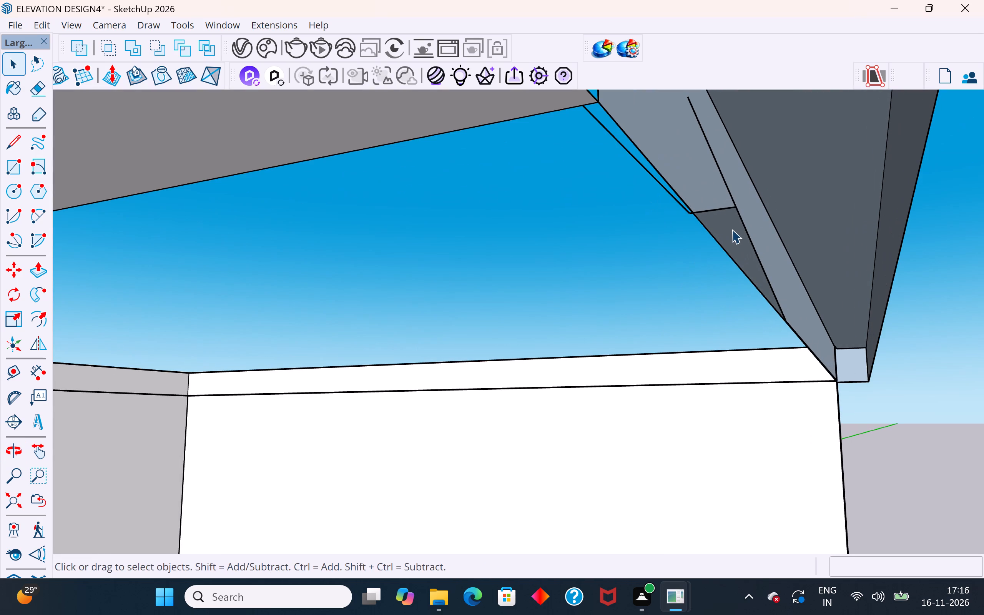
left_click(673, 197)
key("Delete")
scroll(693, 212, "up", 10)
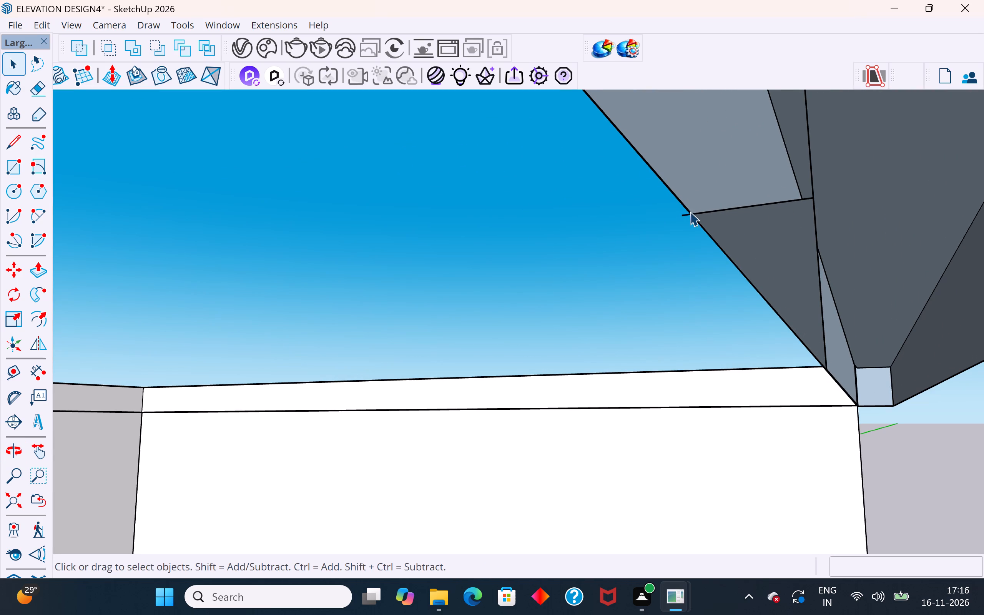
left_click(683, 214)
key("Delete")
Delete the stray edges and dark triangular patch on the inner side face near the roof slab's rear corner.
scroll(719, 219, "down", 3)
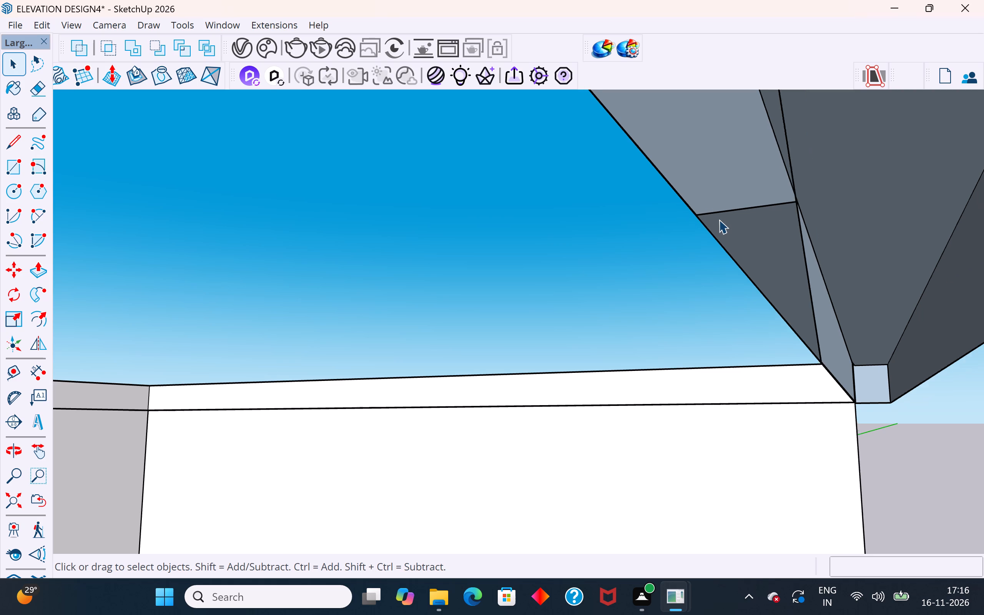
scroll(719, 219, "down", 9)
left_click(741, 198)
key("Delete")
scroll(741, 198, "down", 6)
left_click(741, 228)
left_click(753, 225)
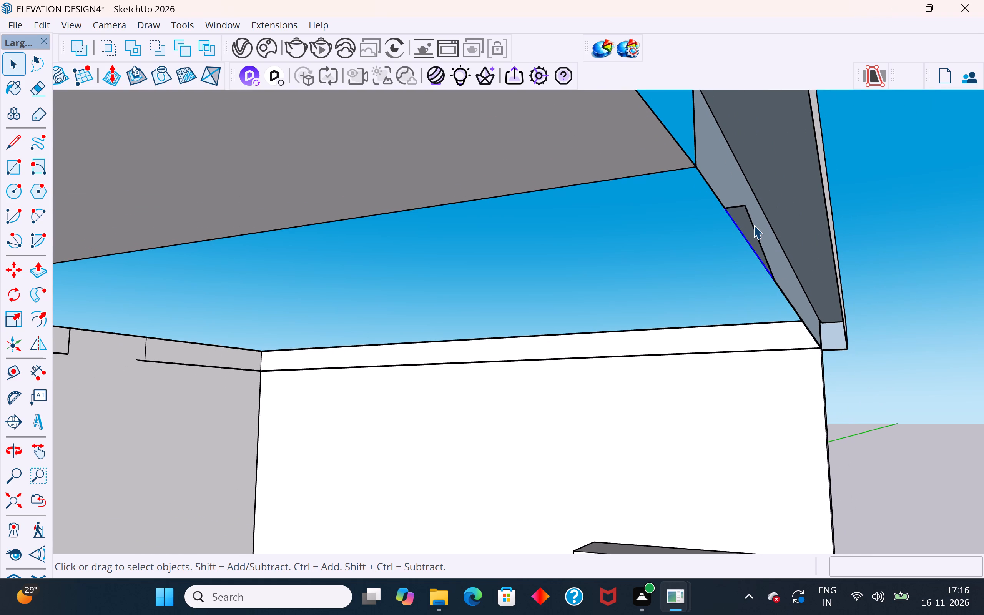
key("Delete")
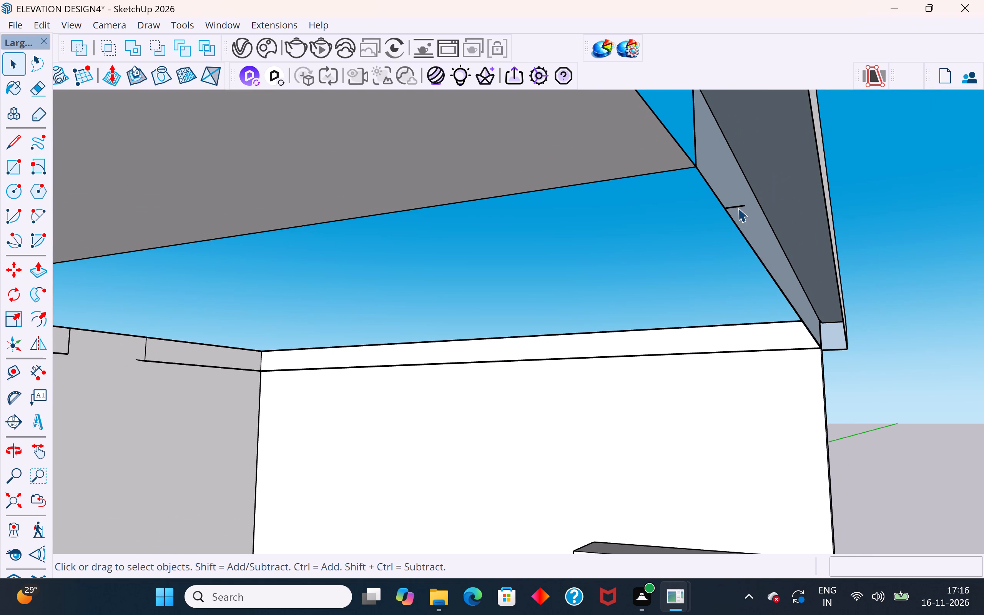
left_click(738, 208)
key("Delete")
Delete the two stray edges crossing the strip along the roof slab's underside above the staircase bay.
scroll(736, 206, "down", 20)
scroll(736, 206, "down", 5)
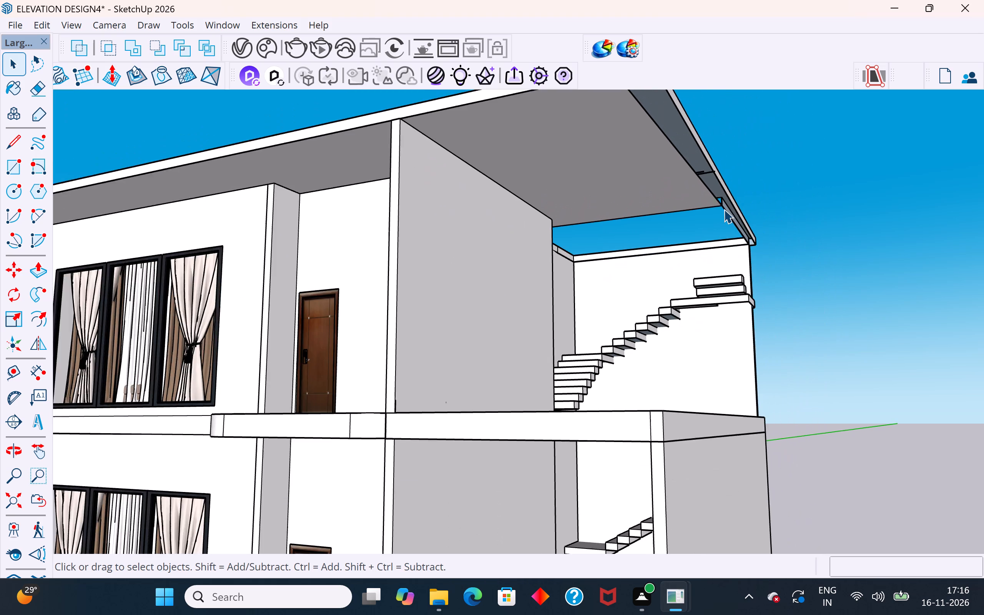
scroll(711, 181, "up", 20)
left_click(703, 175)
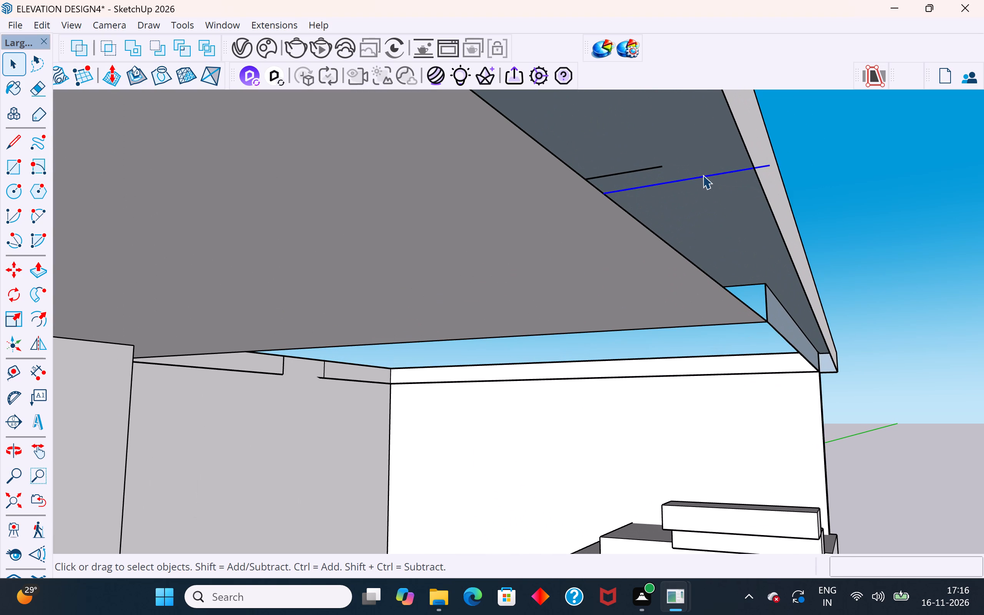
key("Delete")
left_click(633, 172)
key("Delete")
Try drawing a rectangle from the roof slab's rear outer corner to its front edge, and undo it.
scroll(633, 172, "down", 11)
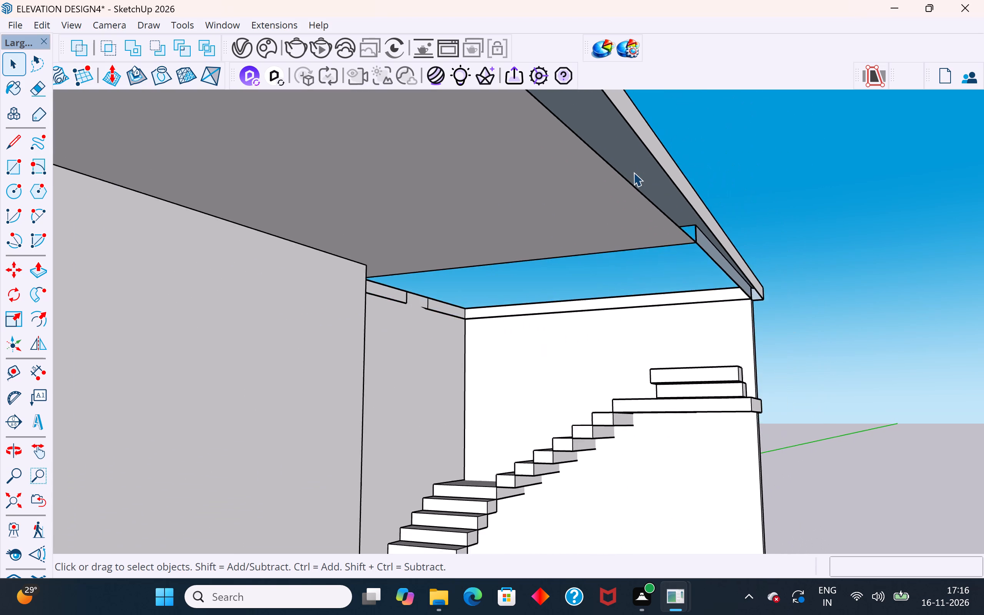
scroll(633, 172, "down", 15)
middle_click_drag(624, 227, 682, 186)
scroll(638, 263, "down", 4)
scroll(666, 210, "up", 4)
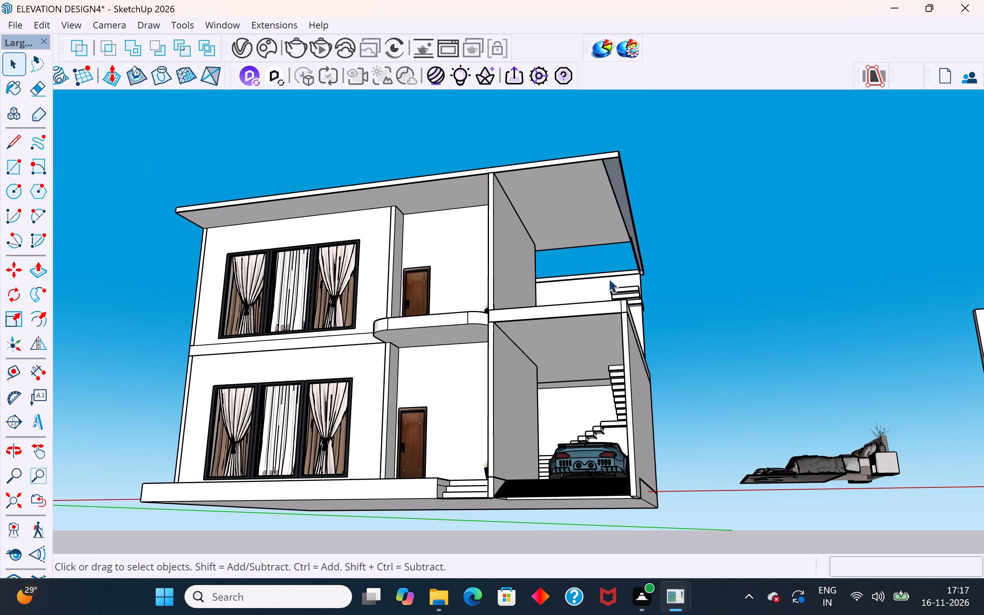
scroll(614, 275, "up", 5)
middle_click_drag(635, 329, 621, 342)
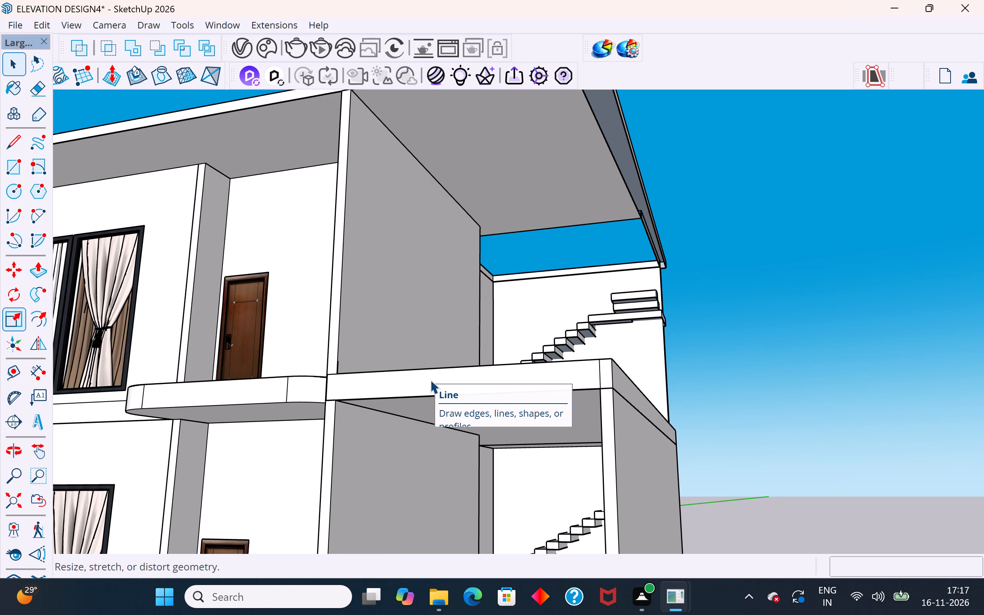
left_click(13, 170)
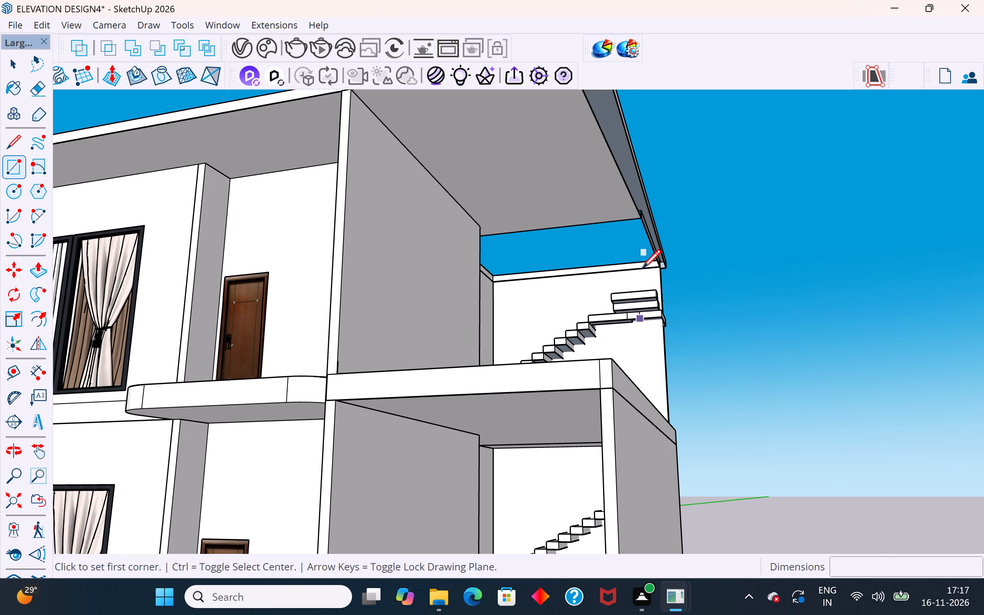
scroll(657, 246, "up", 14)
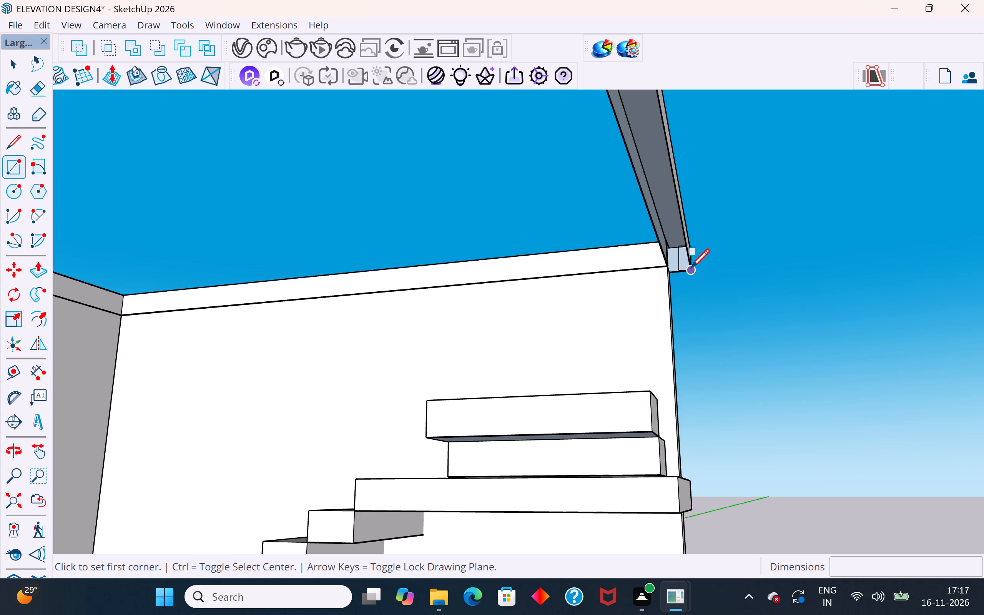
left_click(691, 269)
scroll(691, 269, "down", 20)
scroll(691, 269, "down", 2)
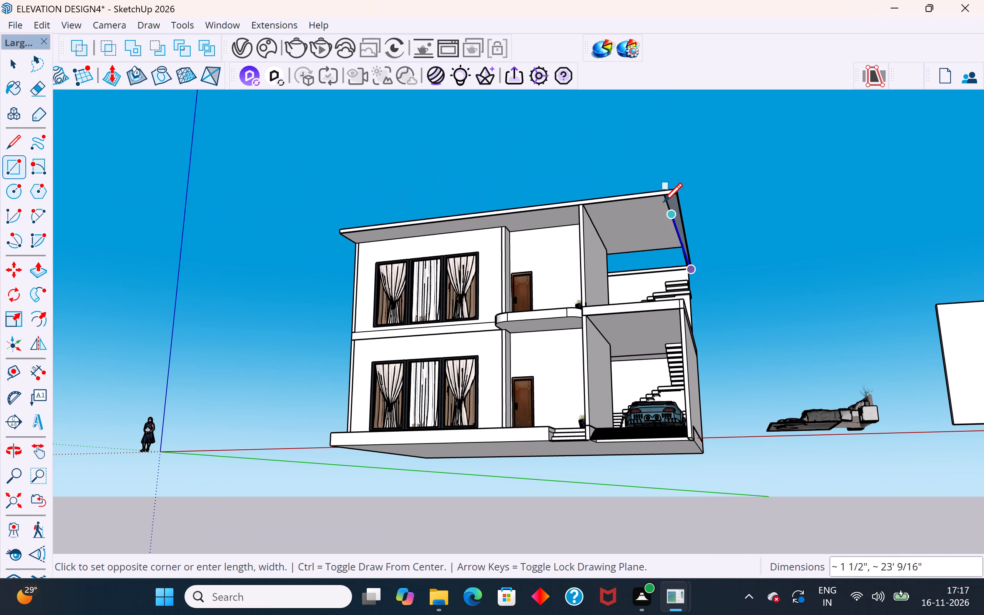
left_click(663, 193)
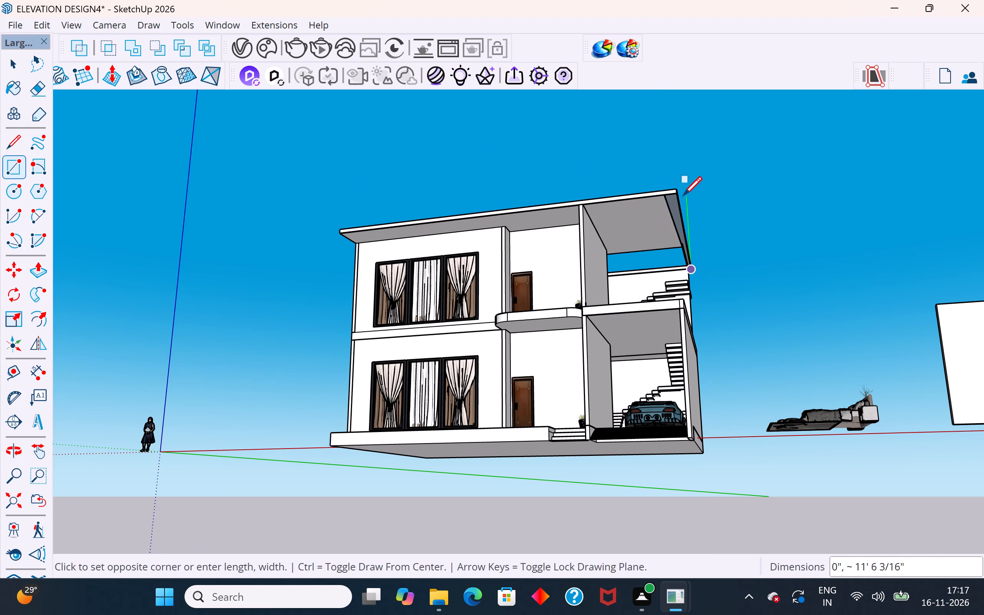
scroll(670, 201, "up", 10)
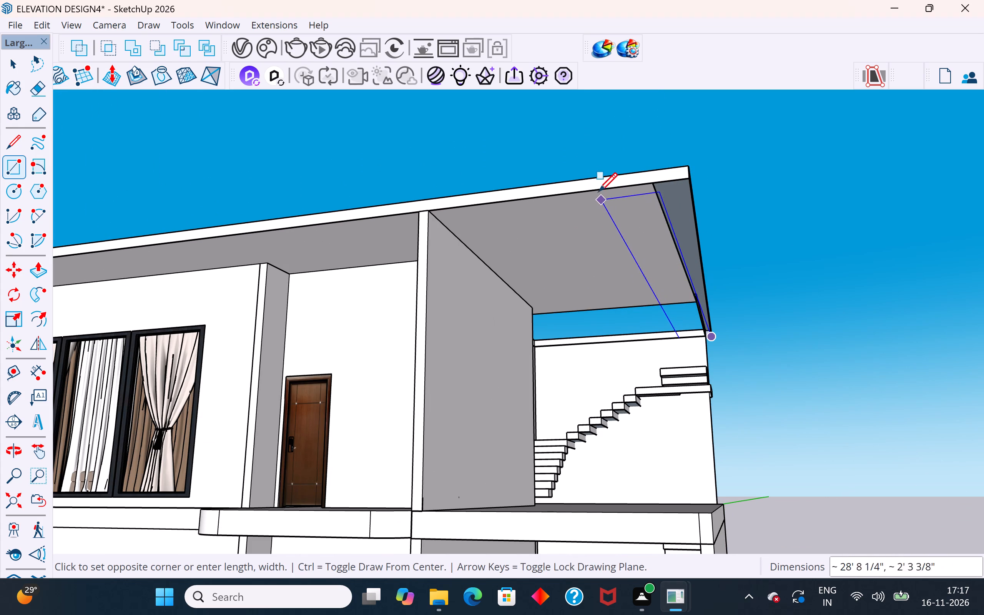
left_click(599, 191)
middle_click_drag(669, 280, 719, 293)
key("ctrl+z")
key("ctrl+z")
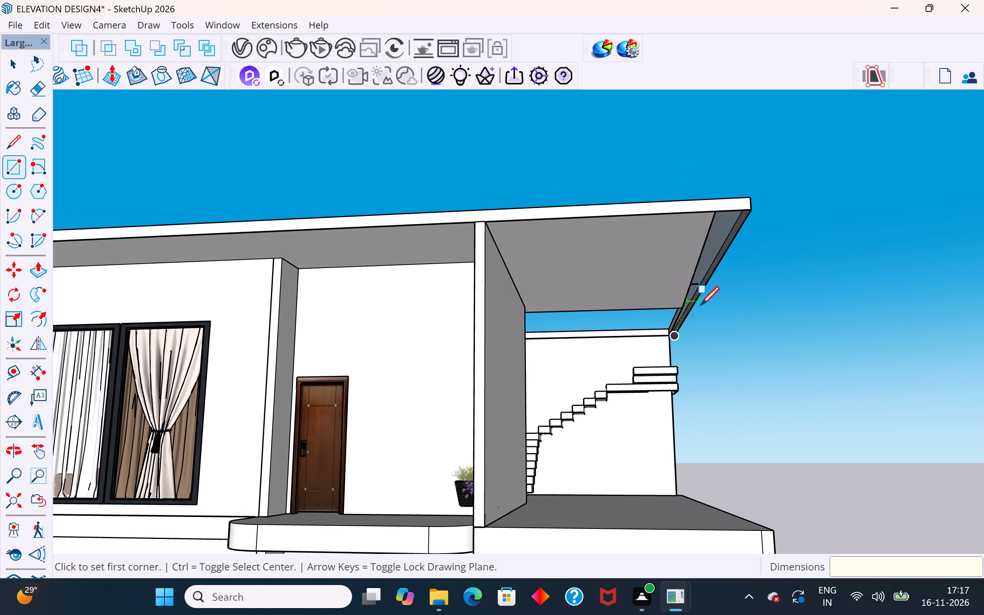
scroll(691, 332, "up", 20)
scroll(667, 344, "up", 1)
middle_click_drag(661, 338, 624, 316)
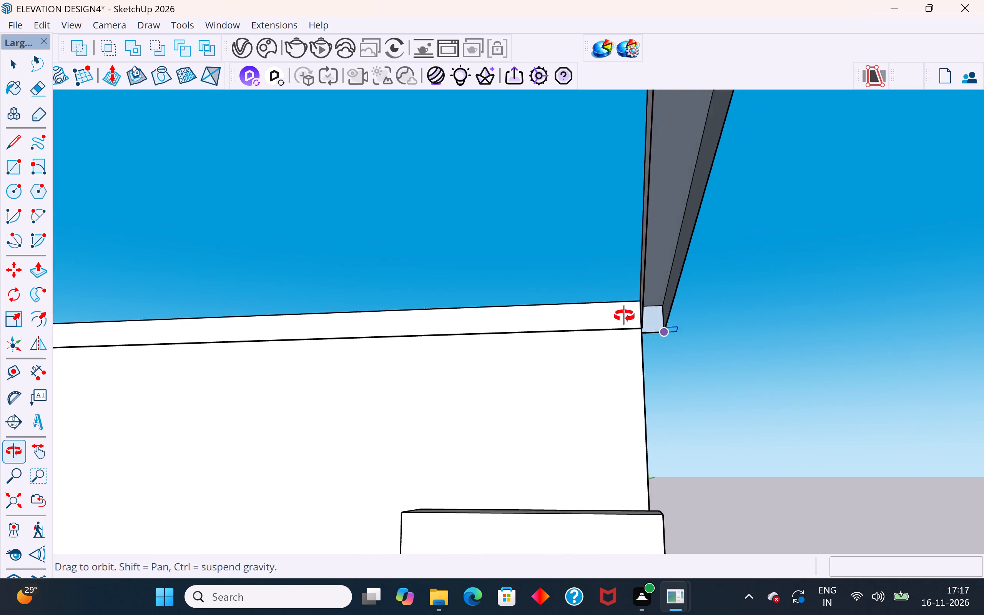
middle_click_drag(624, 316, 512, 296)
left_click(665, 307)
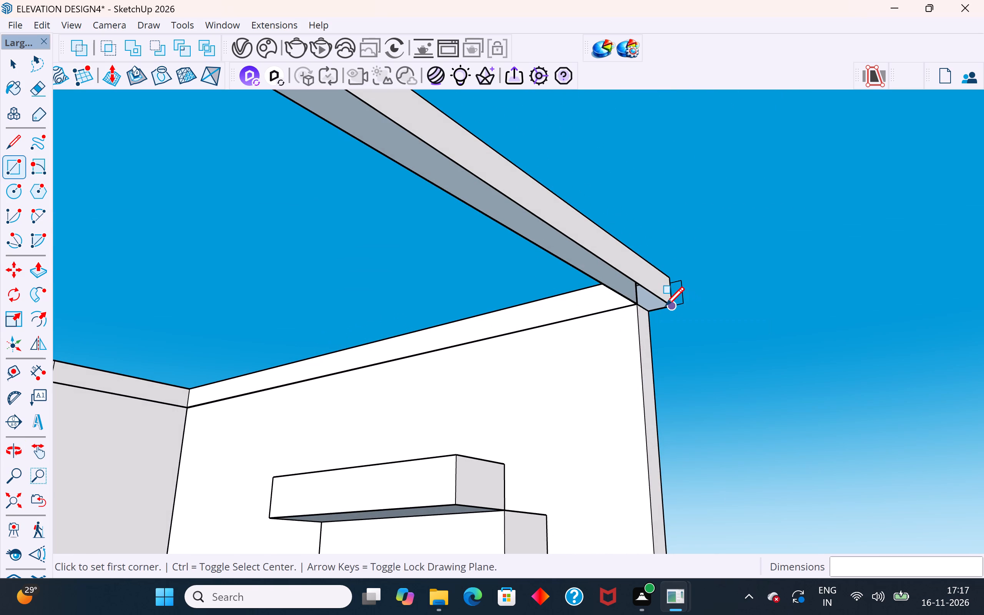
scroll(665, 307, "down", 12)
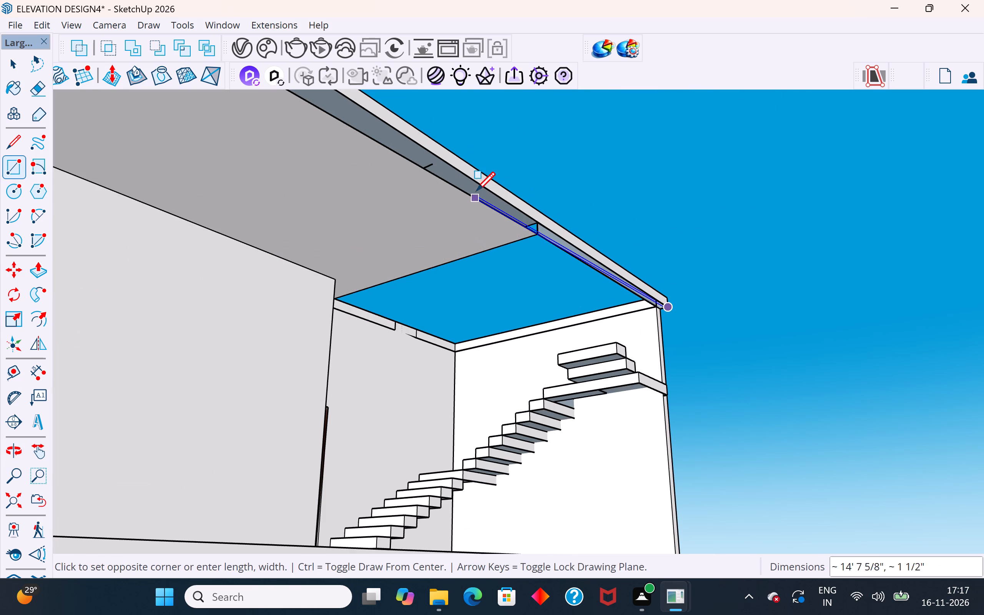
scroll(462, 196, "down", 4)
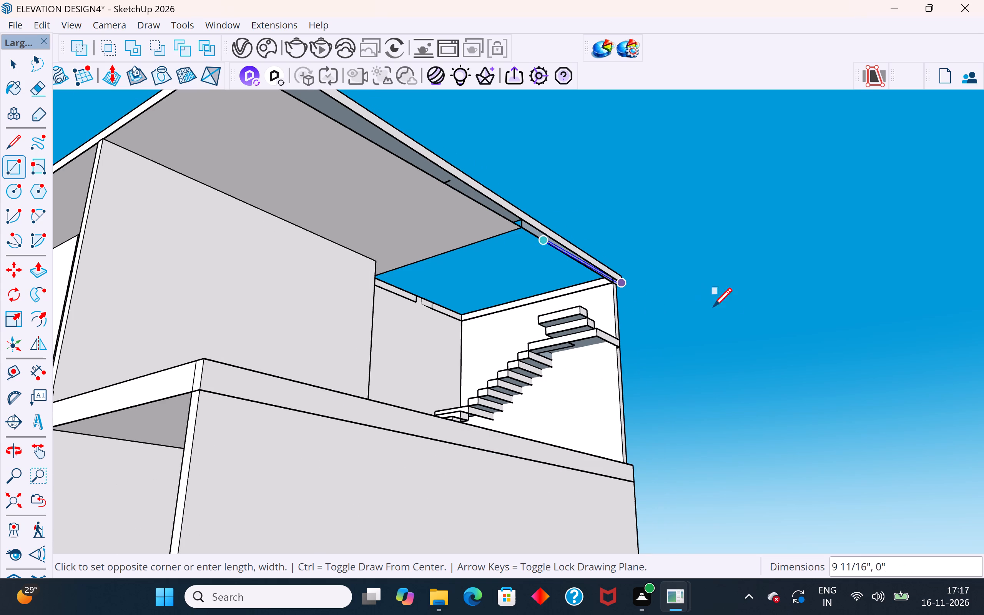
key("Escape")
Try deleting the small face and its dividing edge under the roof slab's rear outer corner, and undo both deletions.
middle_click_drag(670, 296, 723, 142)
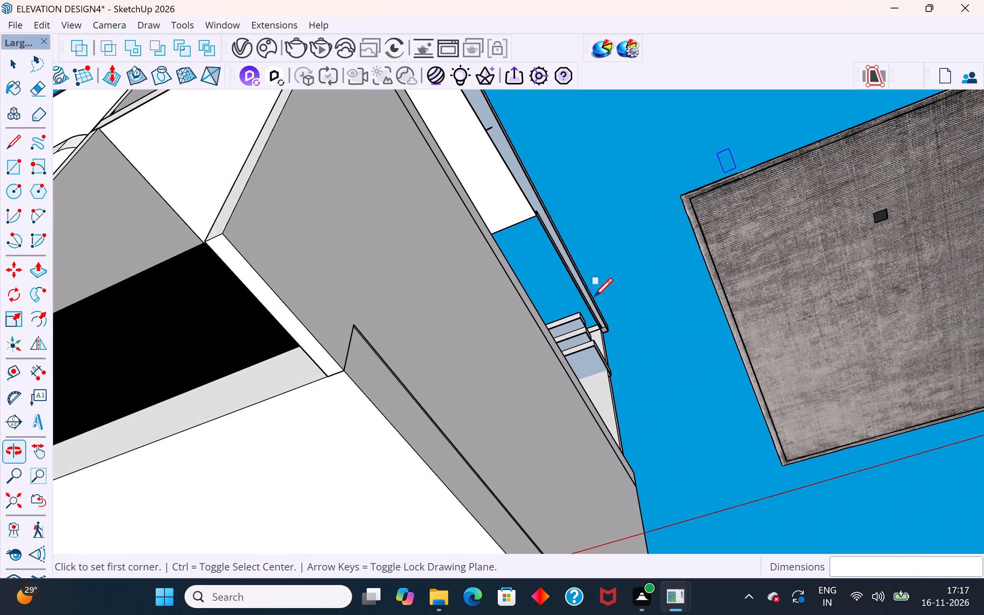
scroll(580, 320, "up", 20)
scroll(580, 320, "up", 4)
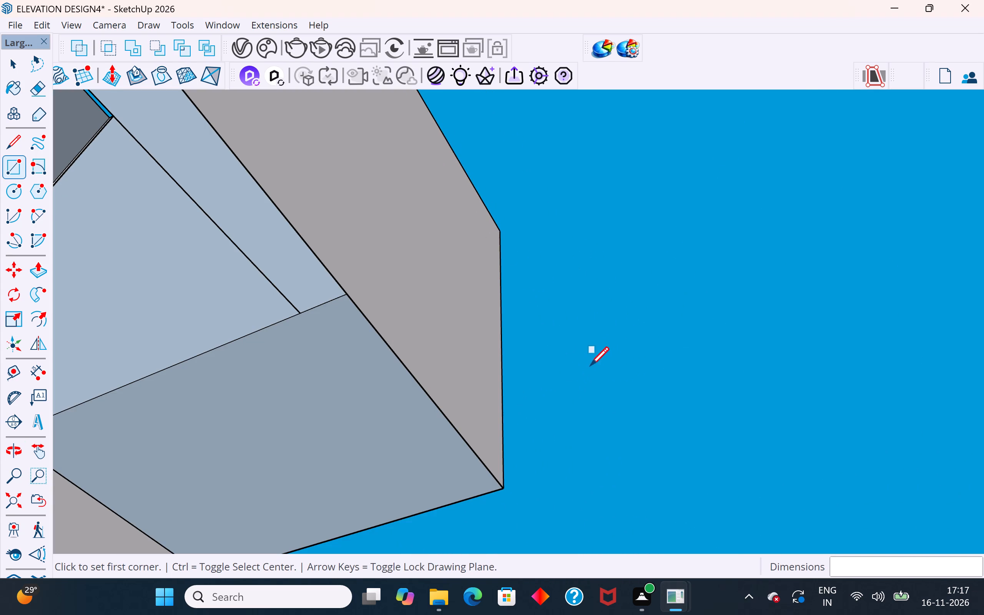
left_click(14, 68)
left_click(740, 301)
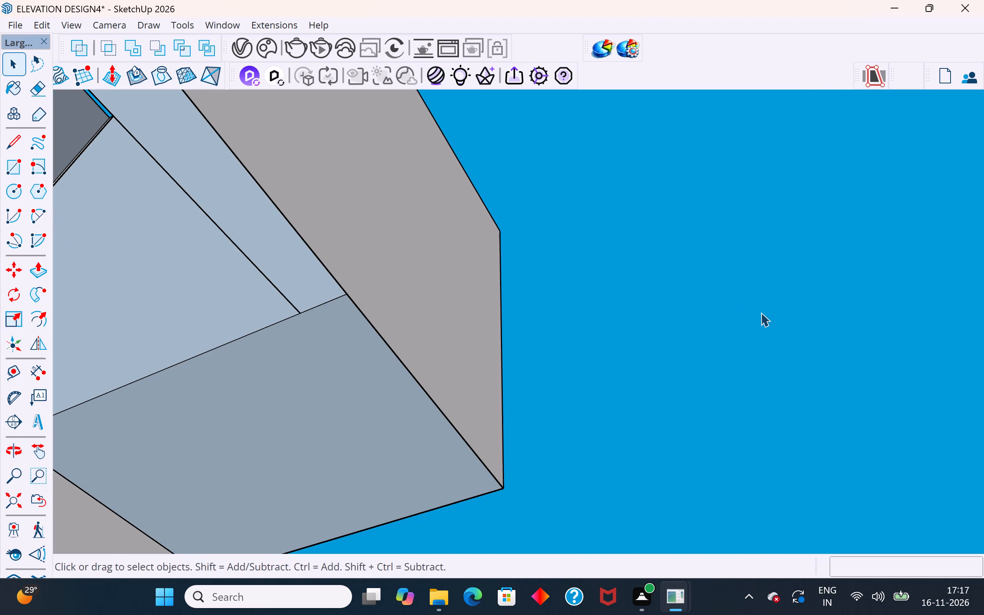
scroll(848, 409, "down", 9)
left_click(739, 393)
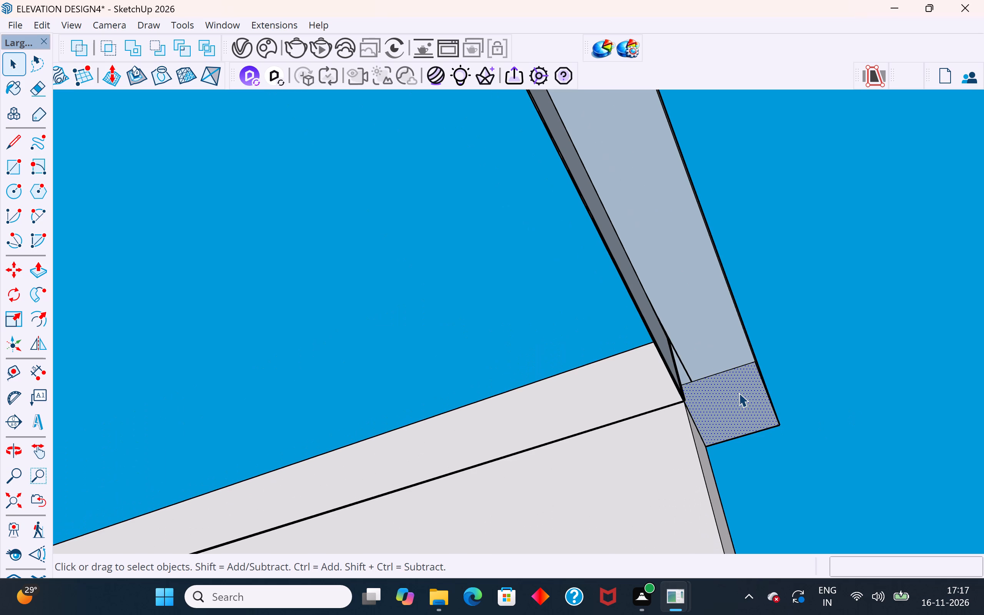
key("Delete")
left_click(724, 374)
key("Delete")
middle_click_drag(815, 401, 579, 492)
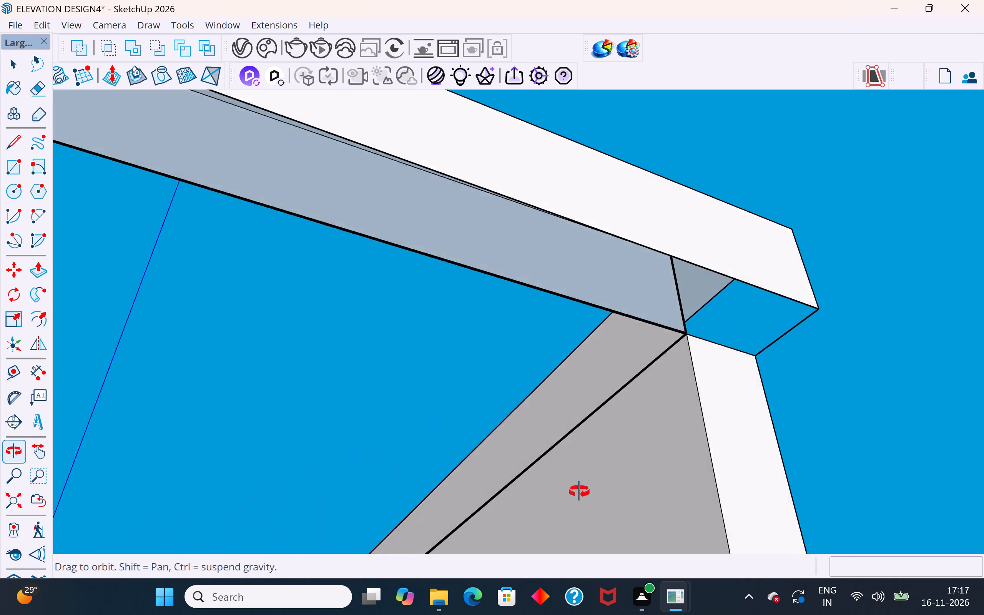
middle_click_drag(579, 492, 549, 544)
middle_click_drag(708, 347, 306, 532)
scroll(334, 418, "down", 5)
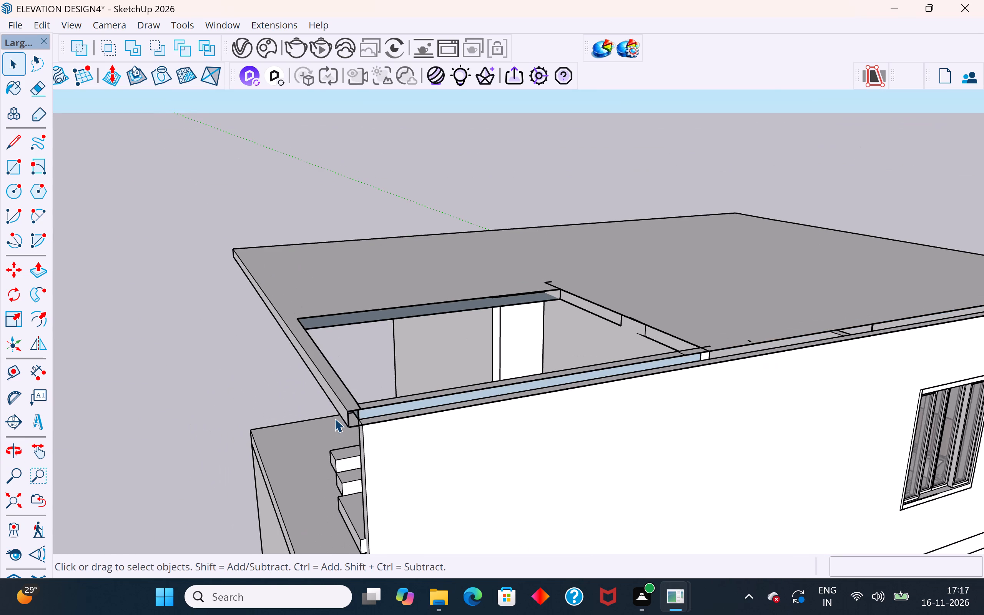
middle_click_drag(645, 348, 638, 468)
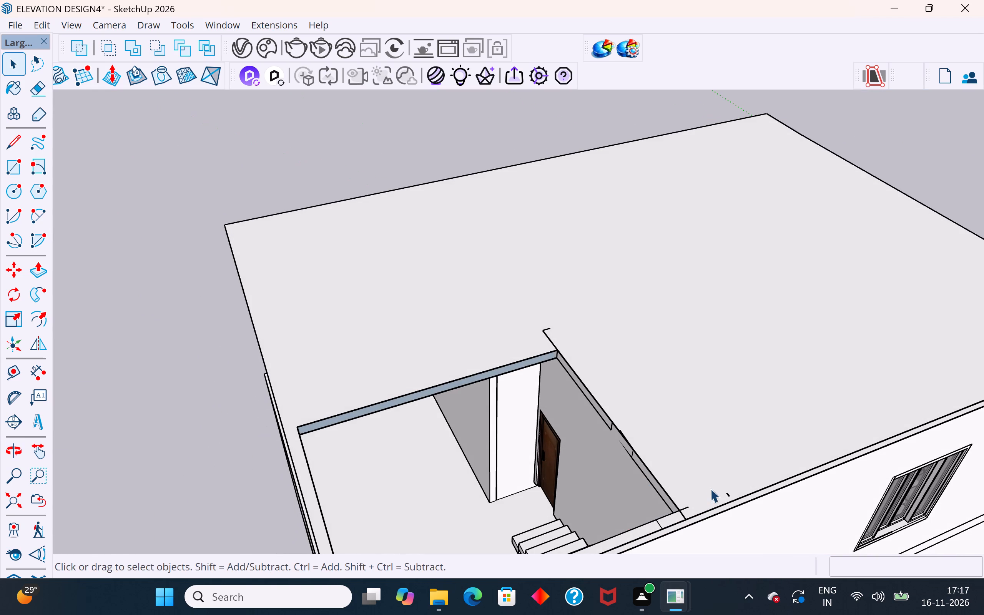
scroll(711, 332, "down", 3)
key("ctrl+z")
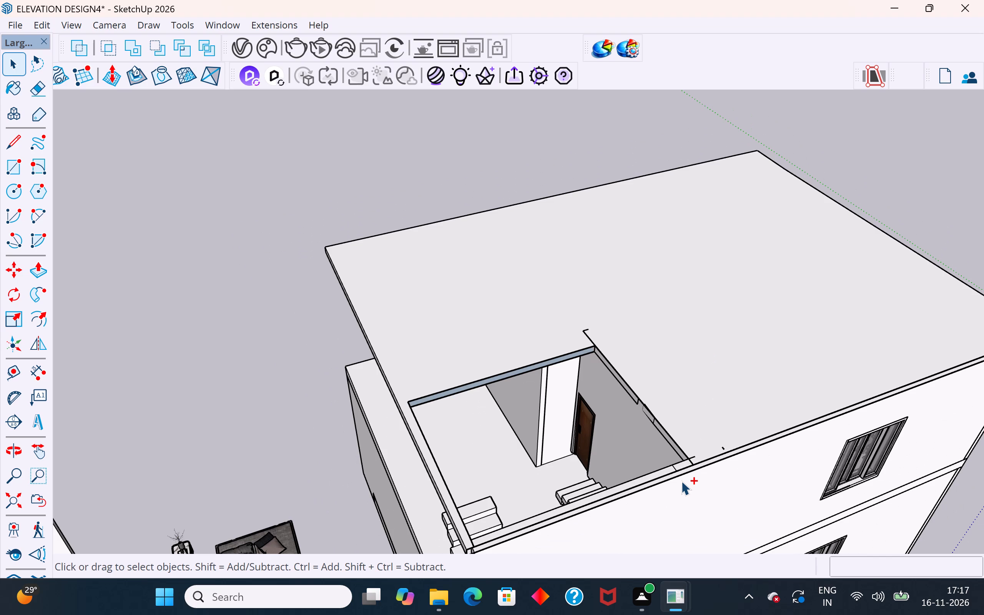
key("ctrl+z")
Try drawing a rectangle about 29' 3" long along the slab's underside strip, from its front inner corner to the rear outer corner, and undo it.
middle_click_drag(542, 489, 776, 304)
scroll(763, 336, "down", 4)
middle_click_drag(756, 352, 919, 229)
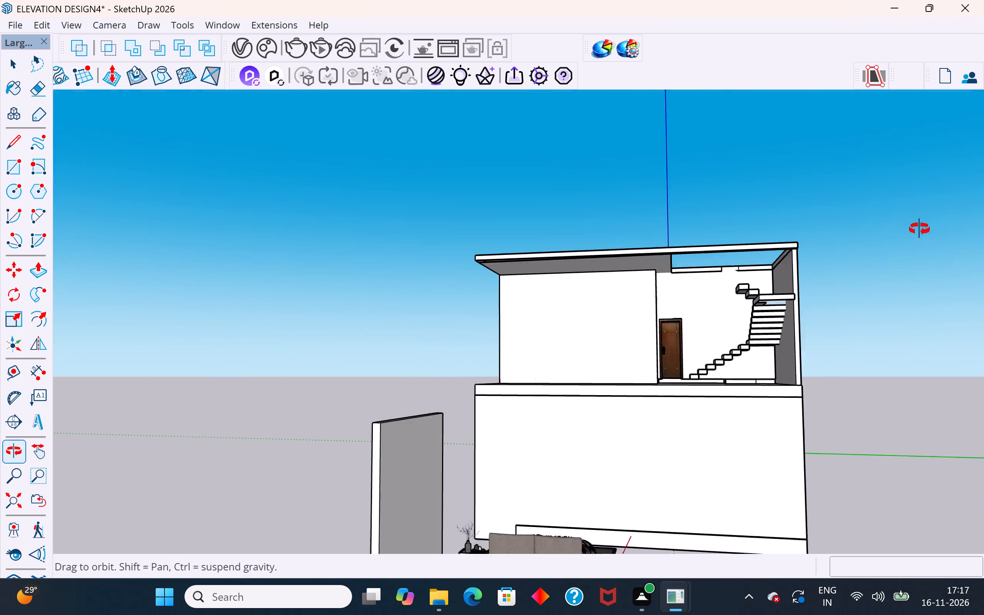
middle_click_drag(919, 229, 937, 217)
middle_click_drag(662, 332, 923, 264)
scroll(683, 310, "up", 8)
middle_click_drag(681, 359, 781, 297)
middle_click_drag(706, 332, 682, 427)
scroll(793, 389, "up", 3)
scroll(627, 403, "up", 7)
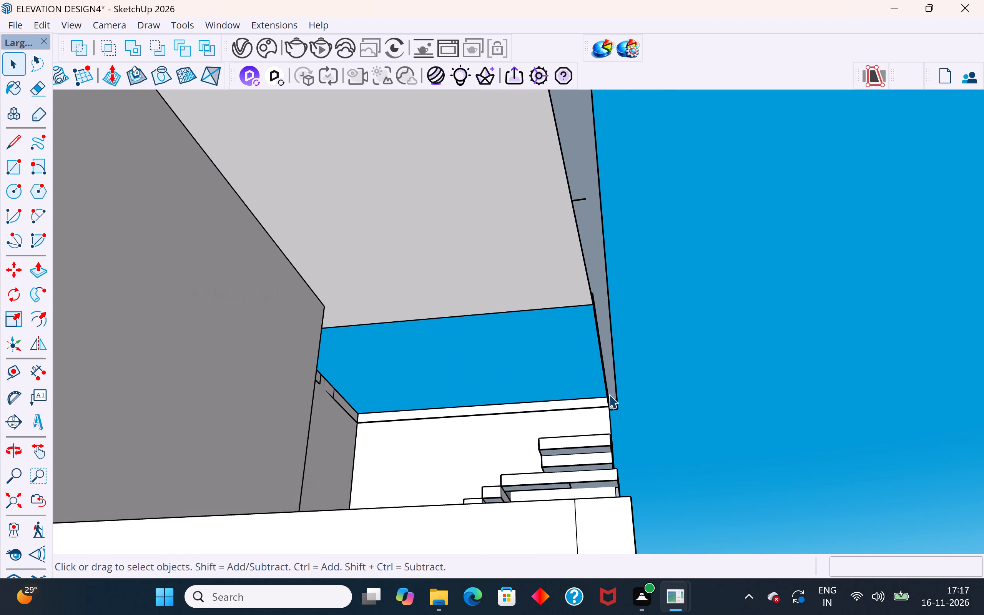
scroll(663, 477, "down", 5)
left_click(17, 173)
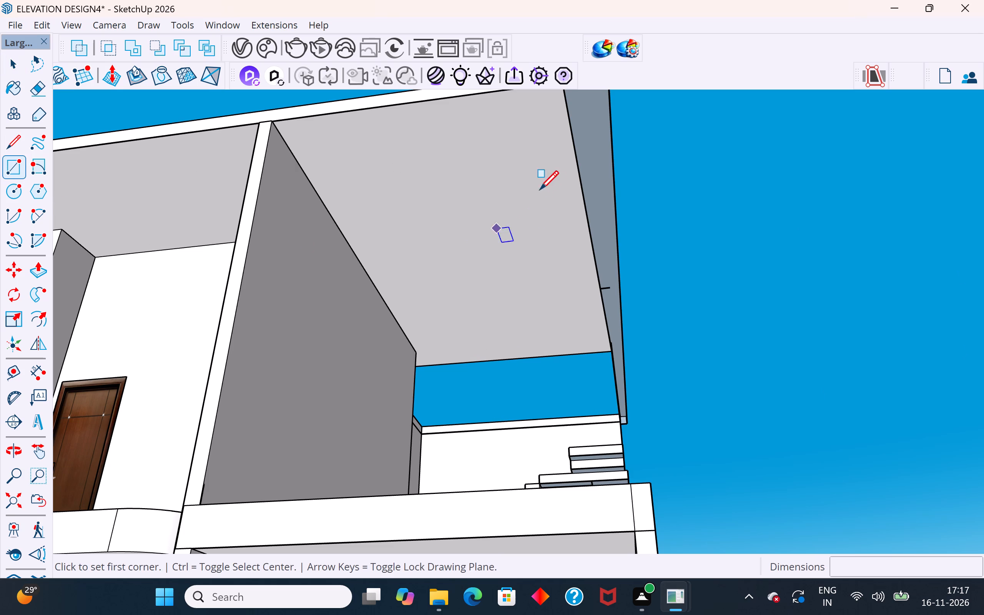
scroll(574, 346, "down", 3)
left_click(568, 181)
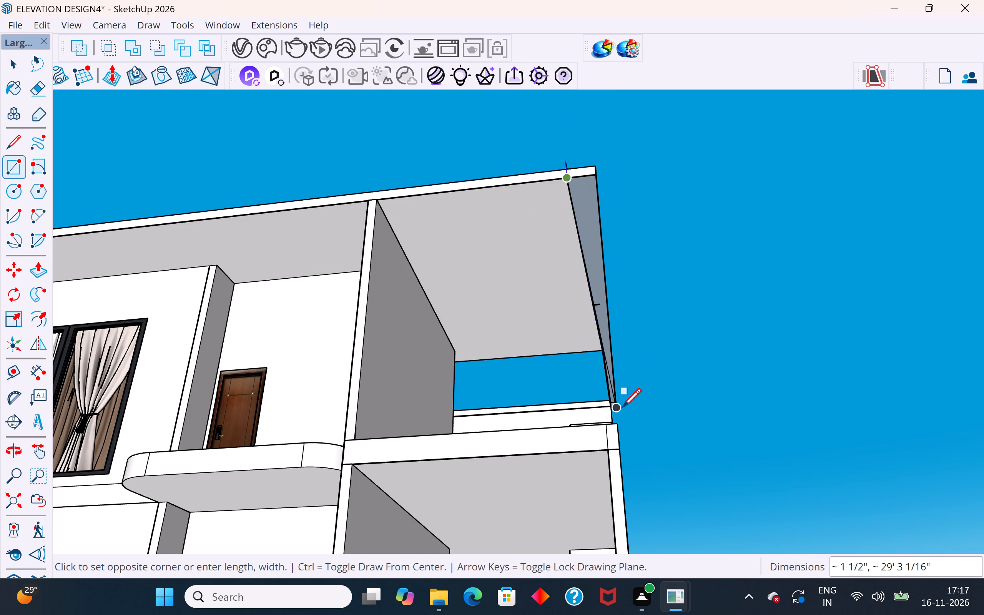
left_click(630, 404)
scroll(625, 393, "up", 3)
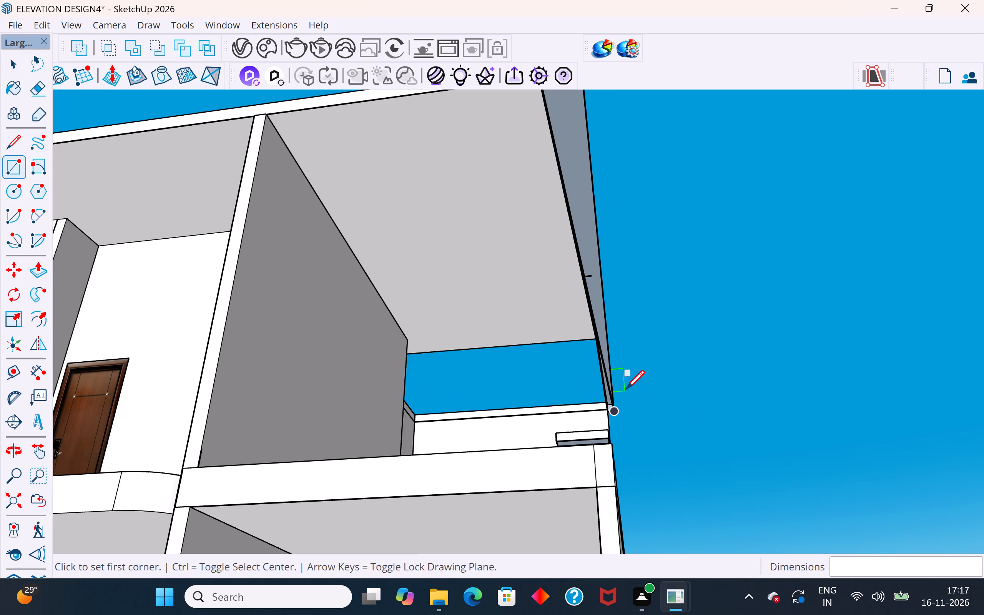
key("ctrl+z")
Draw a rectangle about 1' 4" by 18' 4 3/4" from the opening's front corner at the underside strip to the slab's front outer corner.
middle_click_drag(594, 352, 718, 395)
left_click(564, 347)
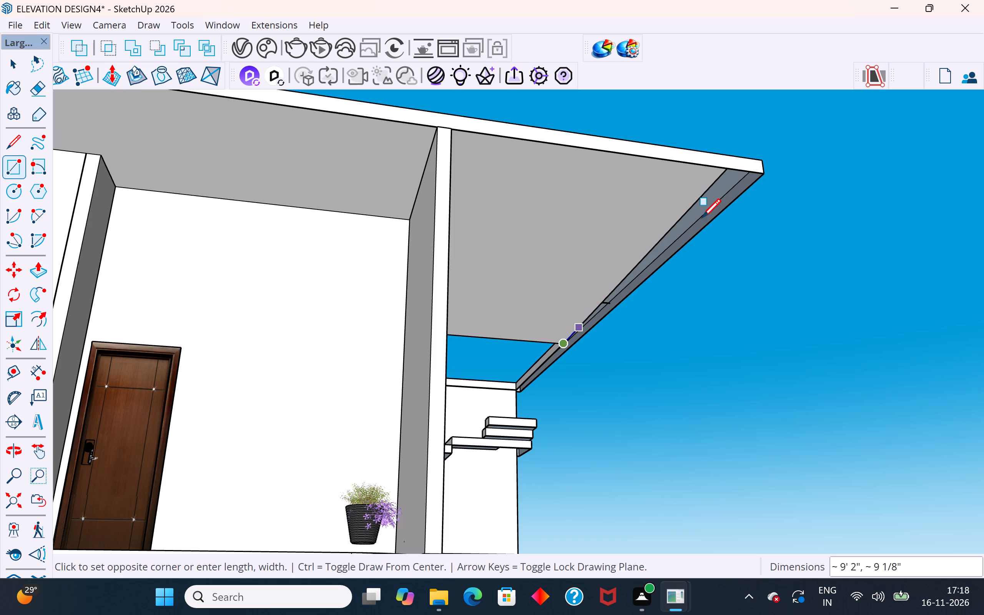
left_click(761, 175)
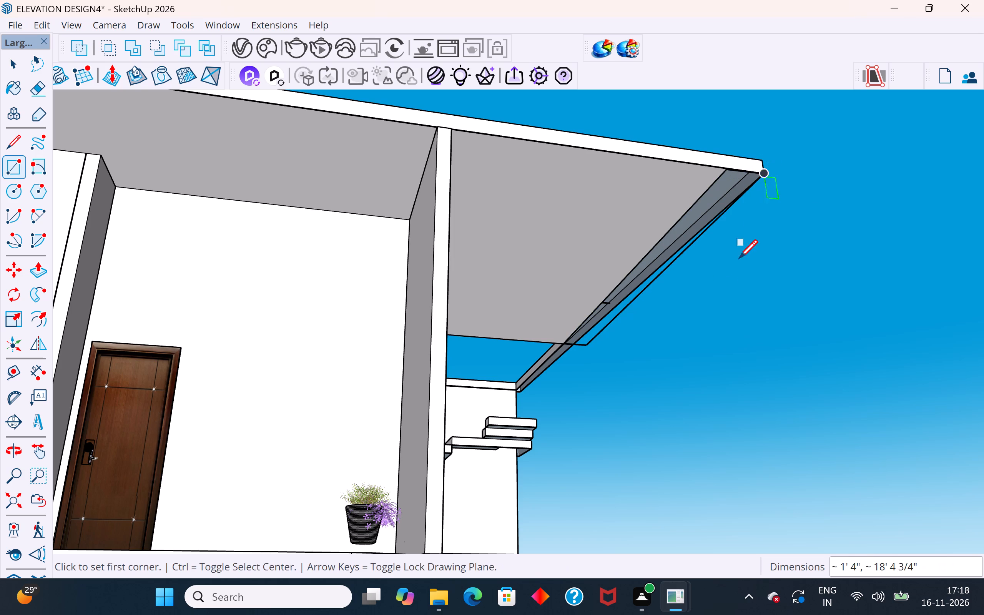
Examine from above and below how the new rectangle sits against the roof slab's outer side and the staircase opening.
middle_click_drag(670, 332, 420, 446)
middle_click_drag(620, 338, 606, 450)
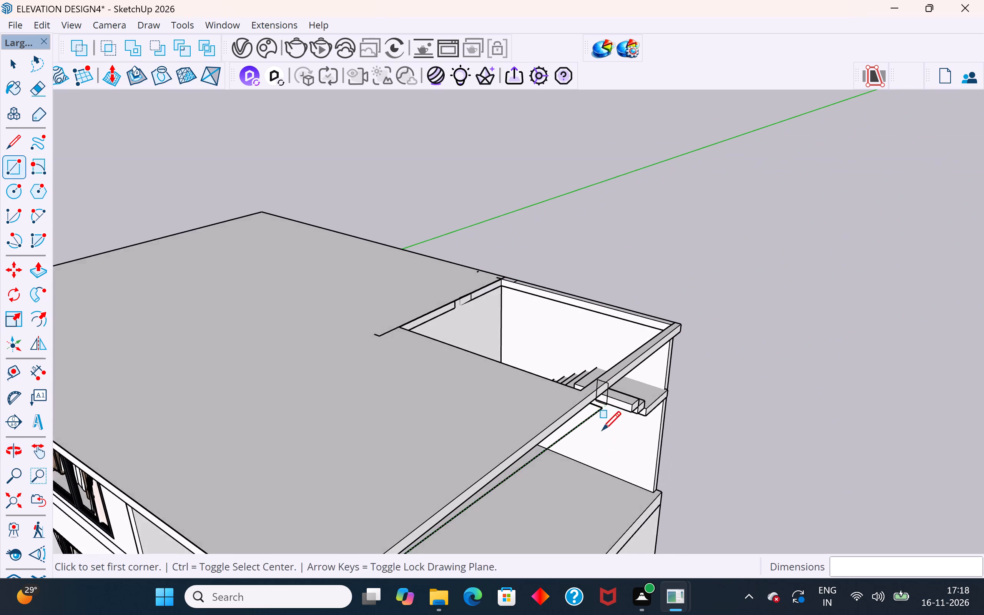
scroll(592, 397, "up", 11)
middle_click_drag(675, 406, 720, 268)
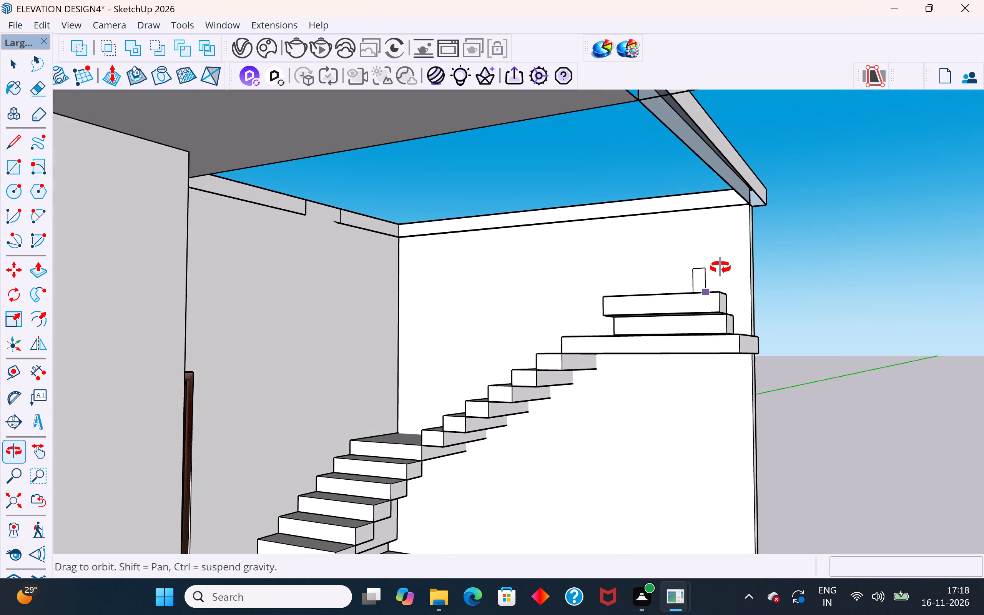
middle_click_drag(720, 268, 745, 357)
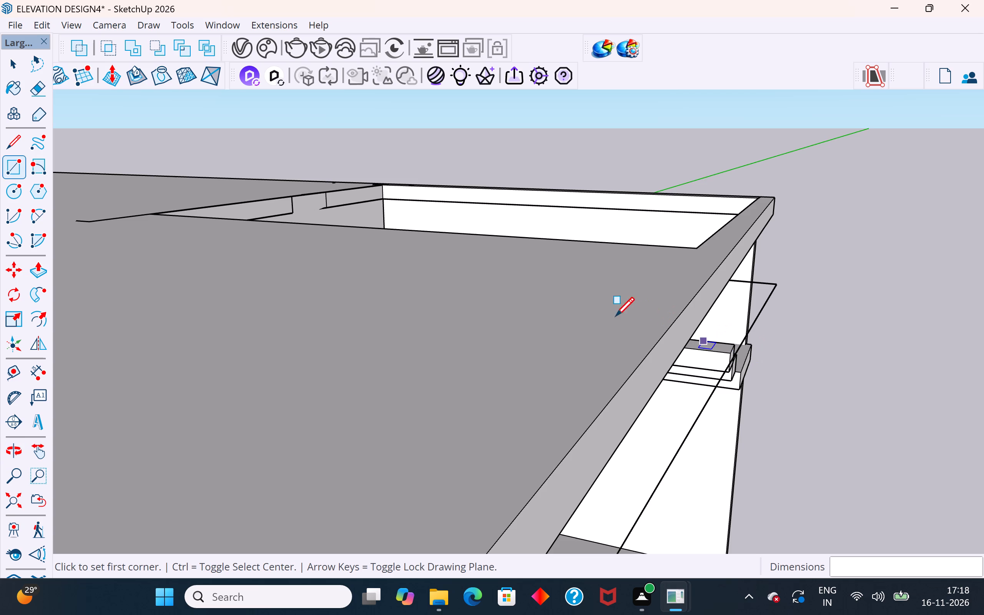
scroll(706, 194, "down", 11)
left_click(23, 73)
left_click(125, 125)
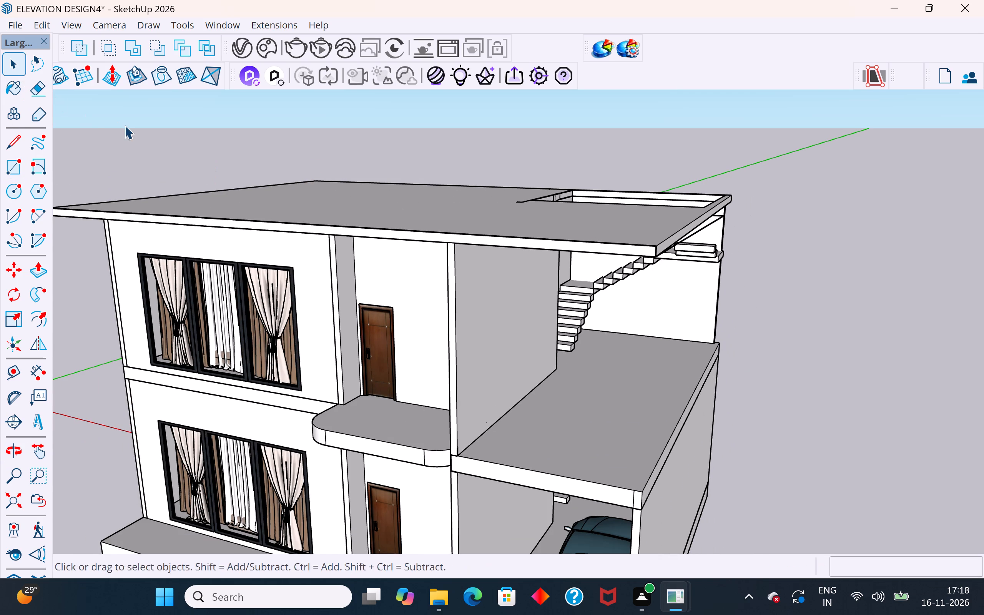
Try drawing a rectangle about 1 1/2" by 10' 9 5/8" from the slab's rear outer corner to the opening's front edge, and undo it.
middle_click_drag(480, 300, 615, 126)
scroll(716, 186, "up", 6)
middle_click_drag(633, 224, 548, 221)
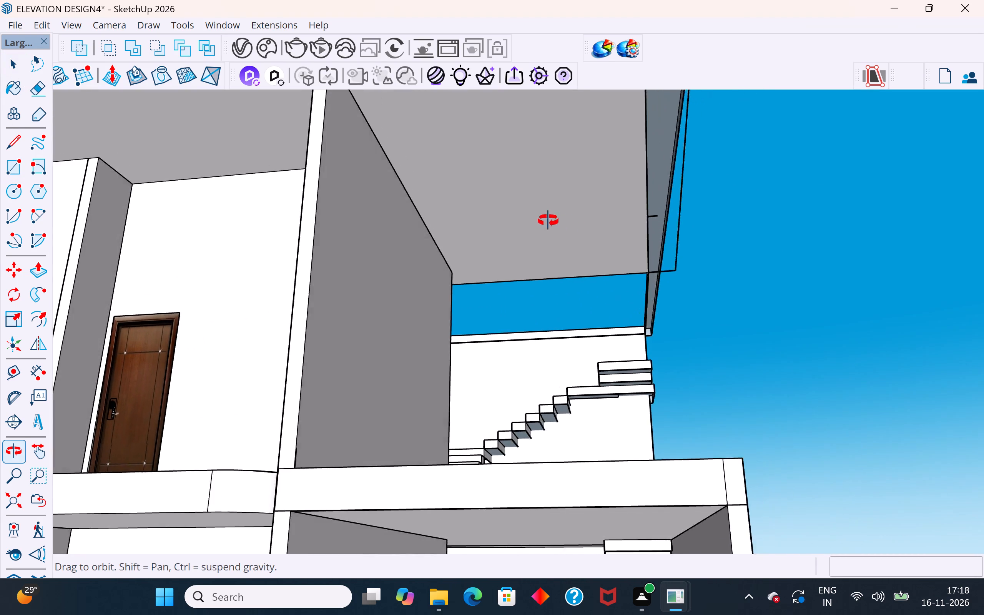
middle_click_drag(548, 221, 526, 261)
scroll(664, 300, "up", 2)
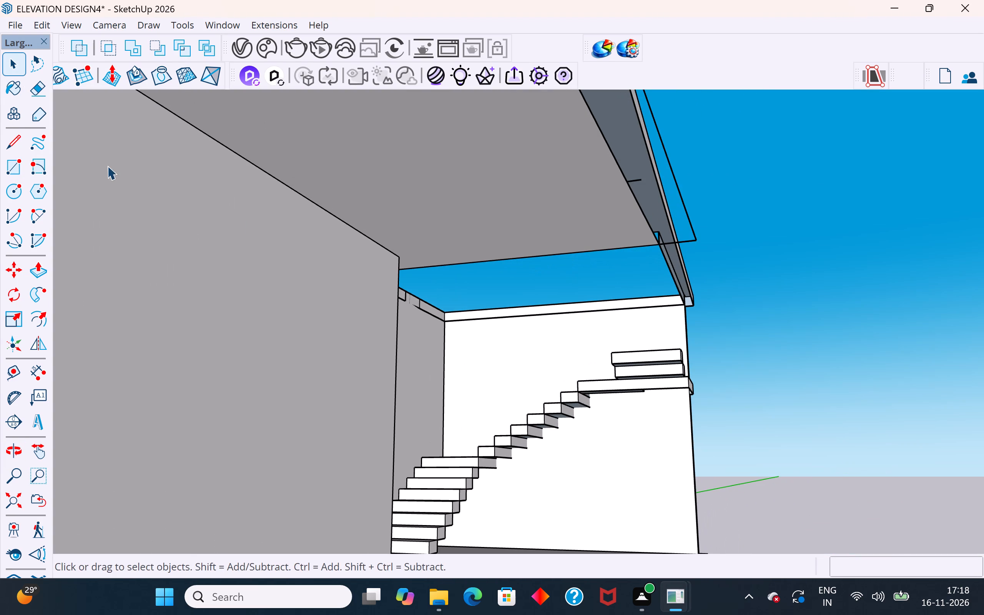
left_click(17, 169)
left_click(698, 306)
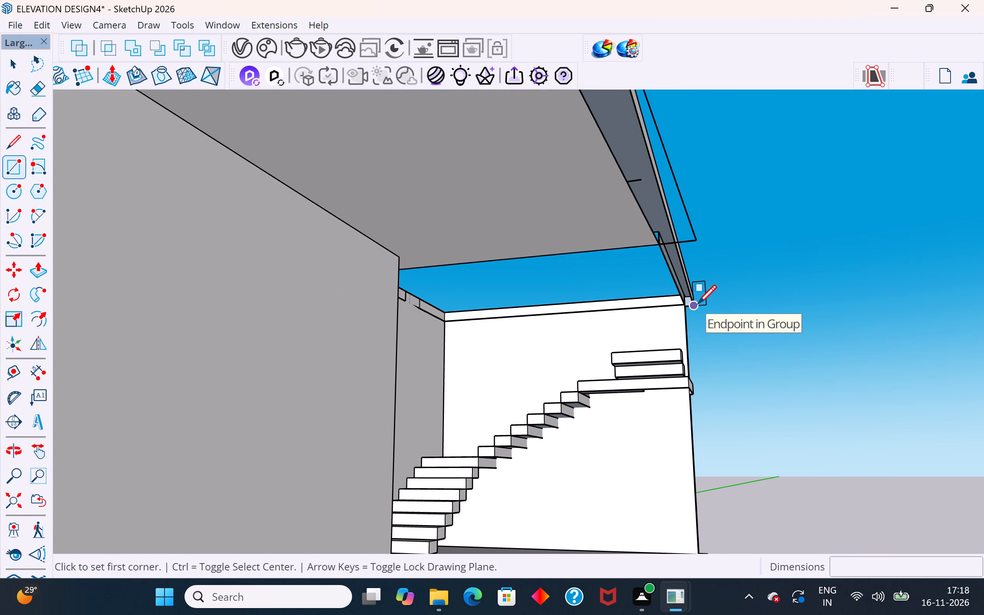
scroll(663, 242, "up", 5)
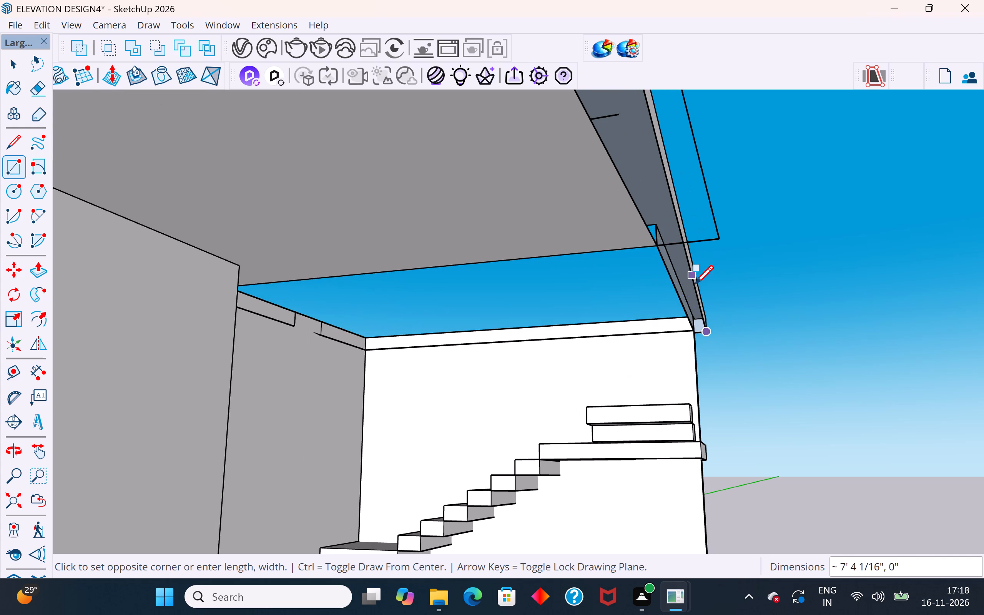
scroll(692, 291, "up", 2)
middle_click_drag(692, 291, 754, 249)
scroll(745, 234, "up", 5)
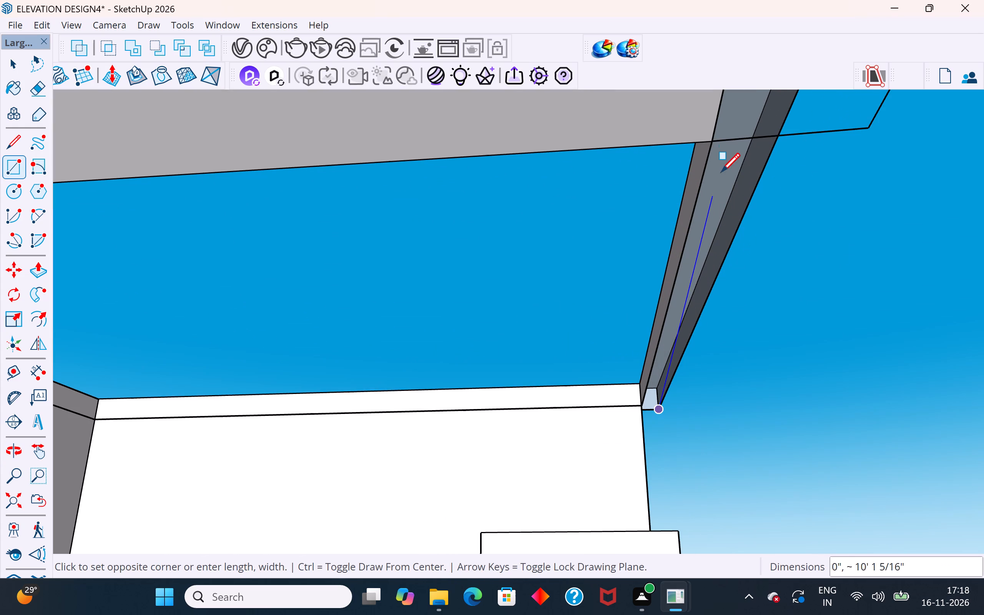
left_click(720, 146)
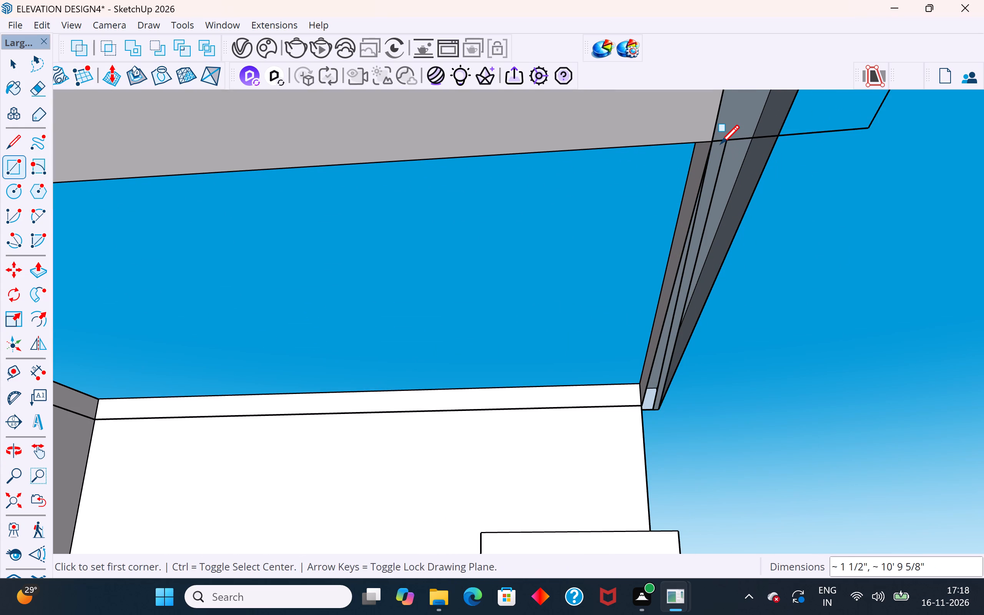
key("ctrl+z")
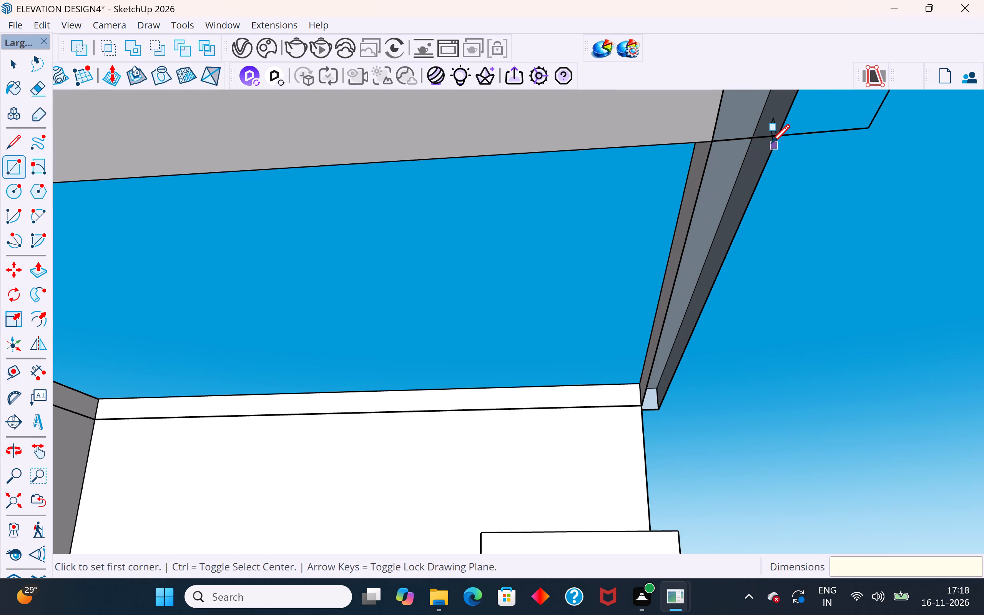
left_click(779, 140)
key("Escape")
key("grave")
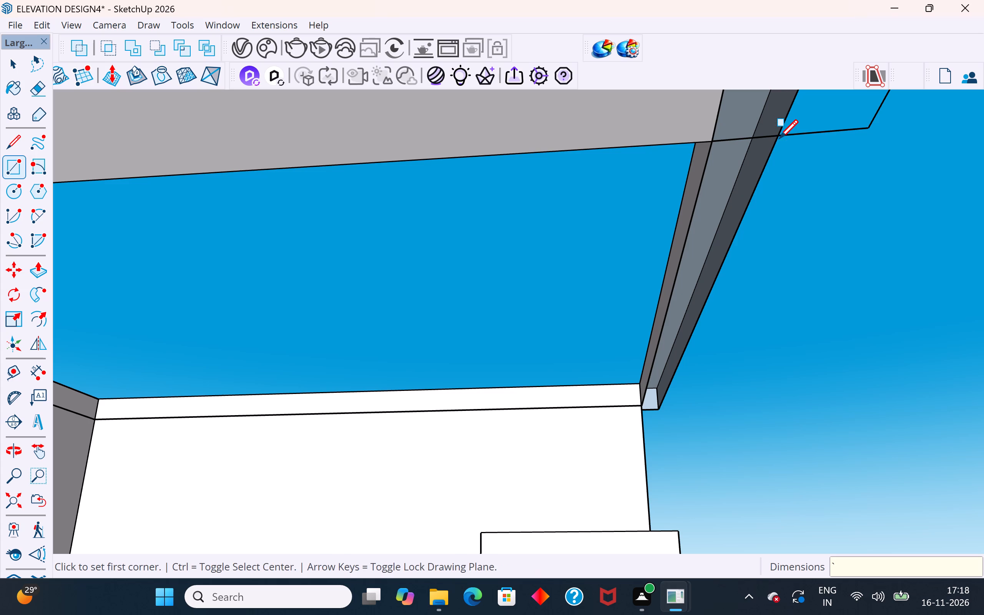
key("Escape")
Draw a short rectangle across the underside strip, from where the opening's front edge line crosses the slab's outer edge to the strip's inner edge.
left_click(777, 137)
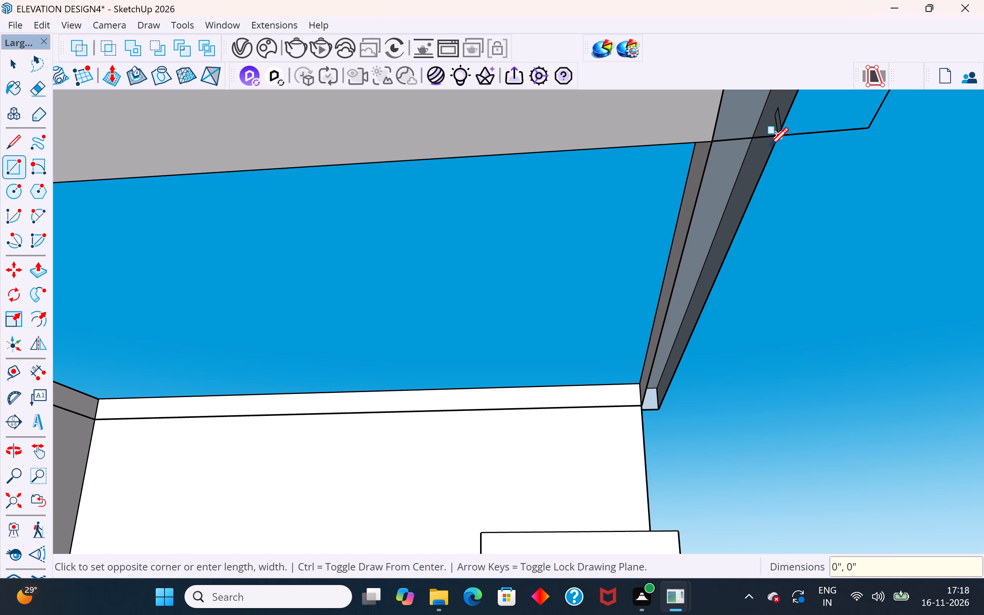
left_click(695, 228)
Draw another rectangle along the underside strip, from the previous rectangle's crossing with the slab's outer edge to the strip's inner edge.
middle_click_drag(750, 202, 743, 115)
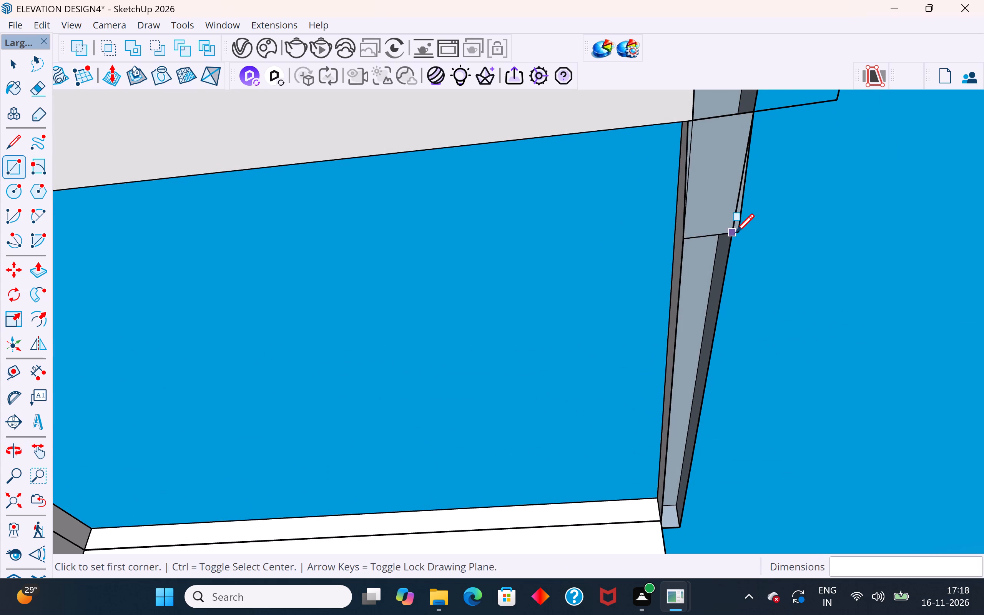
scroll(730, 236, "up", 9)
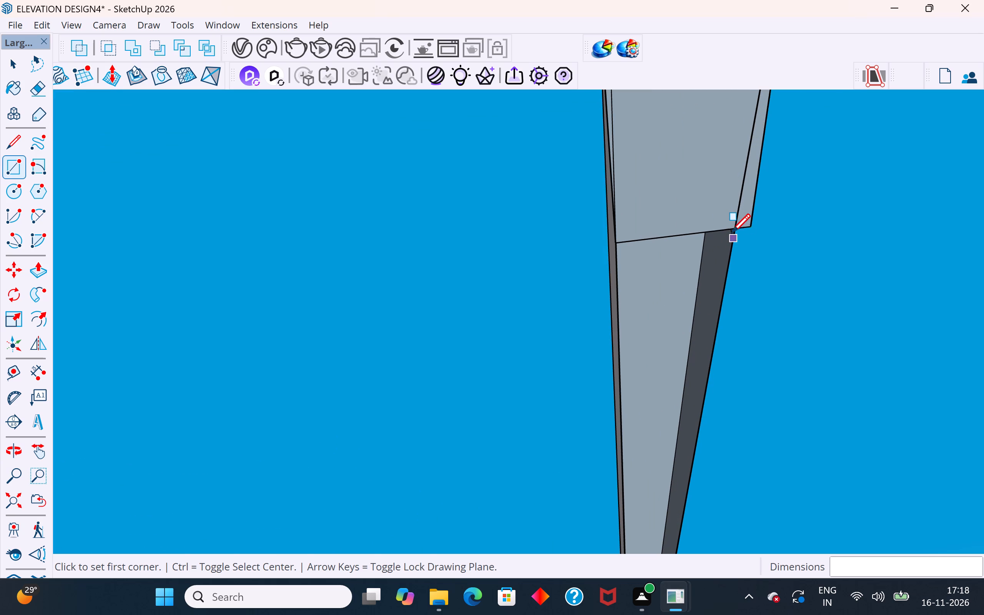
left_click(731, 232)
scroll(731, 232, "down", 11)
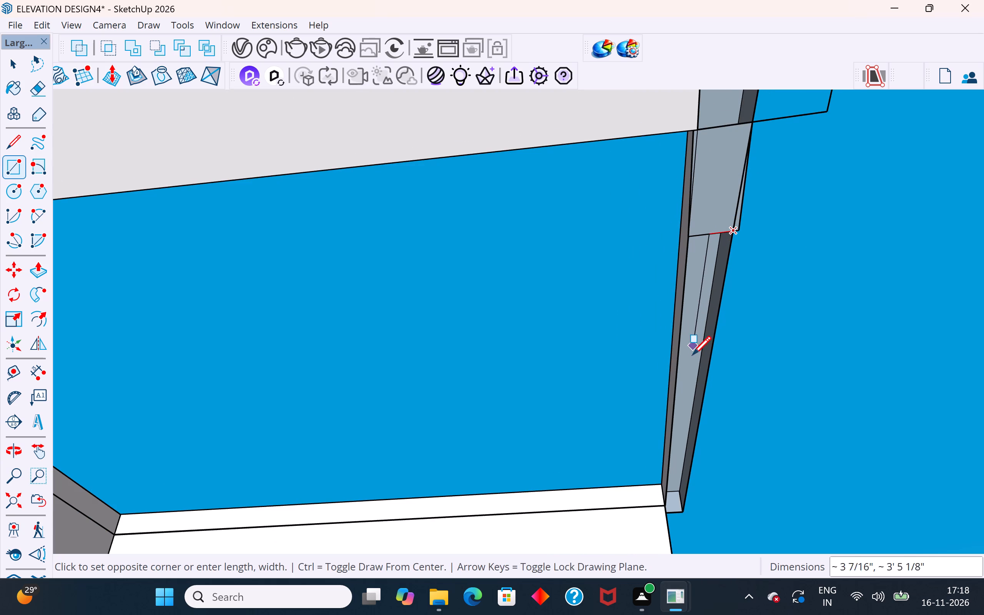
left_click(678, 381)
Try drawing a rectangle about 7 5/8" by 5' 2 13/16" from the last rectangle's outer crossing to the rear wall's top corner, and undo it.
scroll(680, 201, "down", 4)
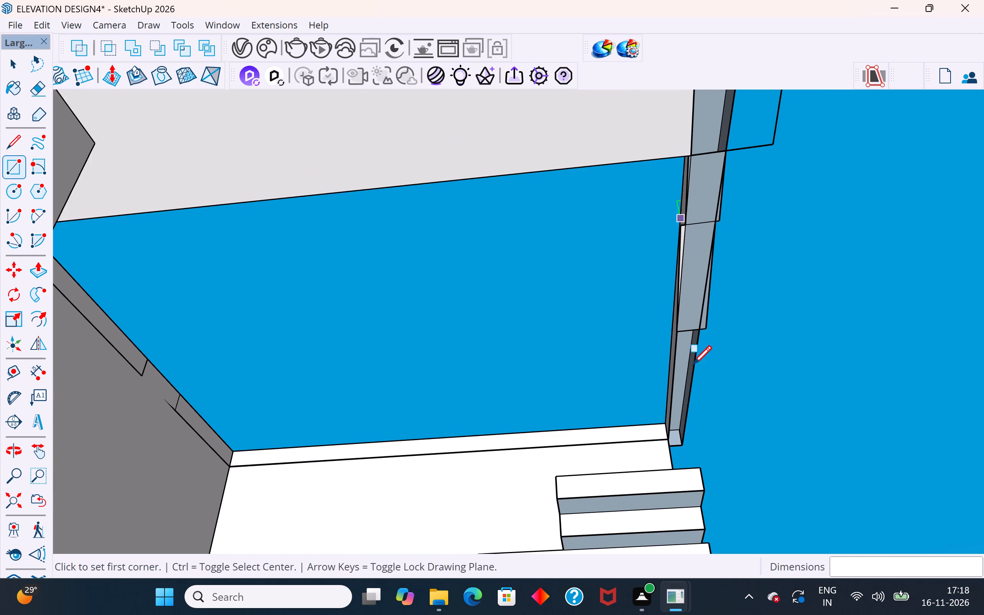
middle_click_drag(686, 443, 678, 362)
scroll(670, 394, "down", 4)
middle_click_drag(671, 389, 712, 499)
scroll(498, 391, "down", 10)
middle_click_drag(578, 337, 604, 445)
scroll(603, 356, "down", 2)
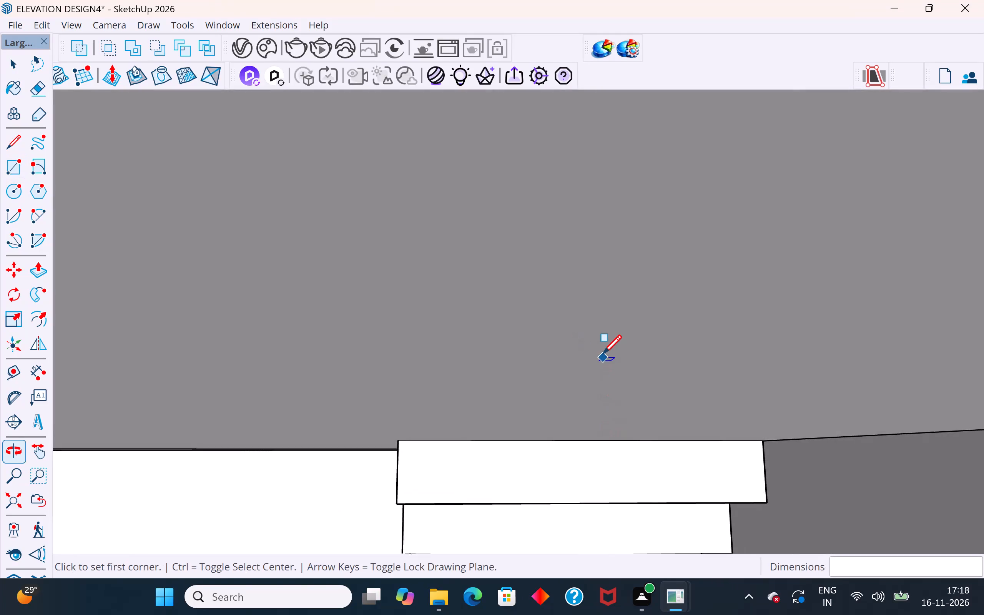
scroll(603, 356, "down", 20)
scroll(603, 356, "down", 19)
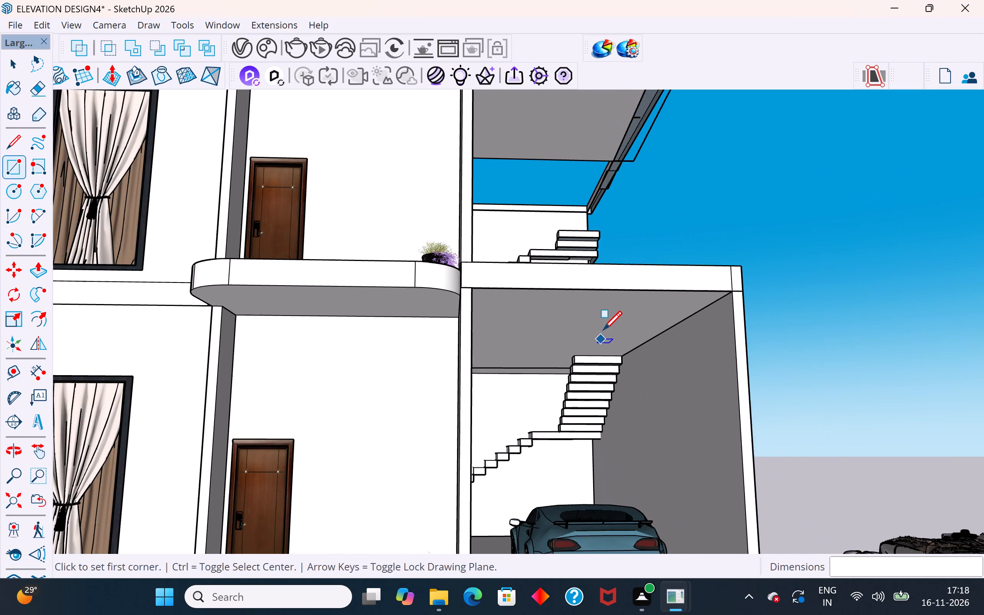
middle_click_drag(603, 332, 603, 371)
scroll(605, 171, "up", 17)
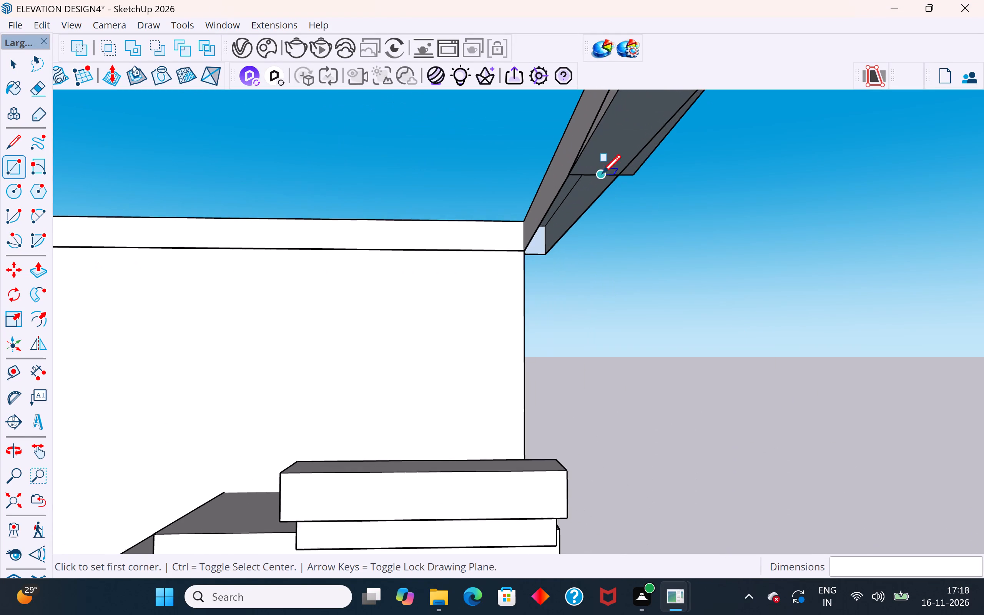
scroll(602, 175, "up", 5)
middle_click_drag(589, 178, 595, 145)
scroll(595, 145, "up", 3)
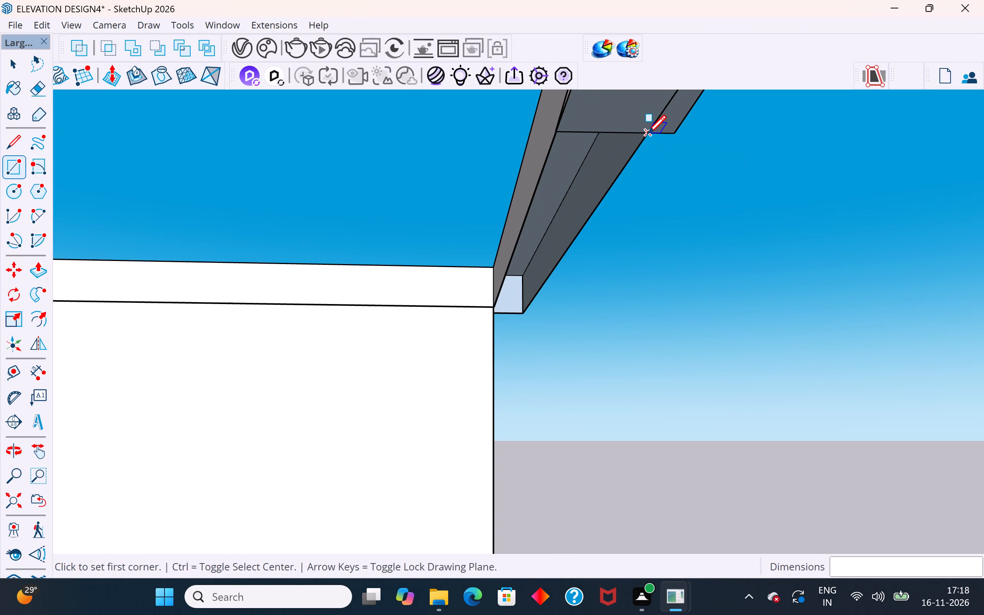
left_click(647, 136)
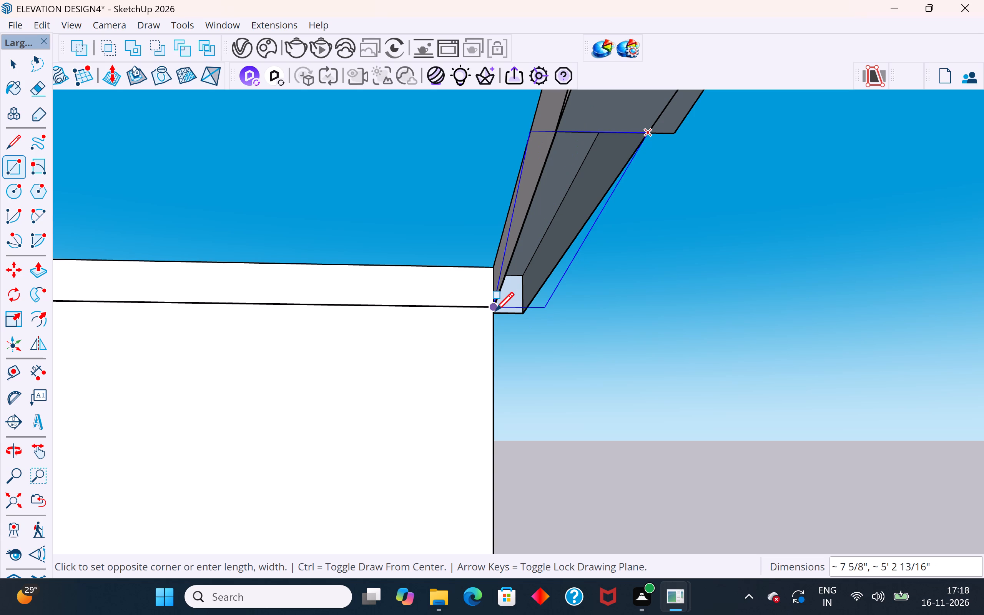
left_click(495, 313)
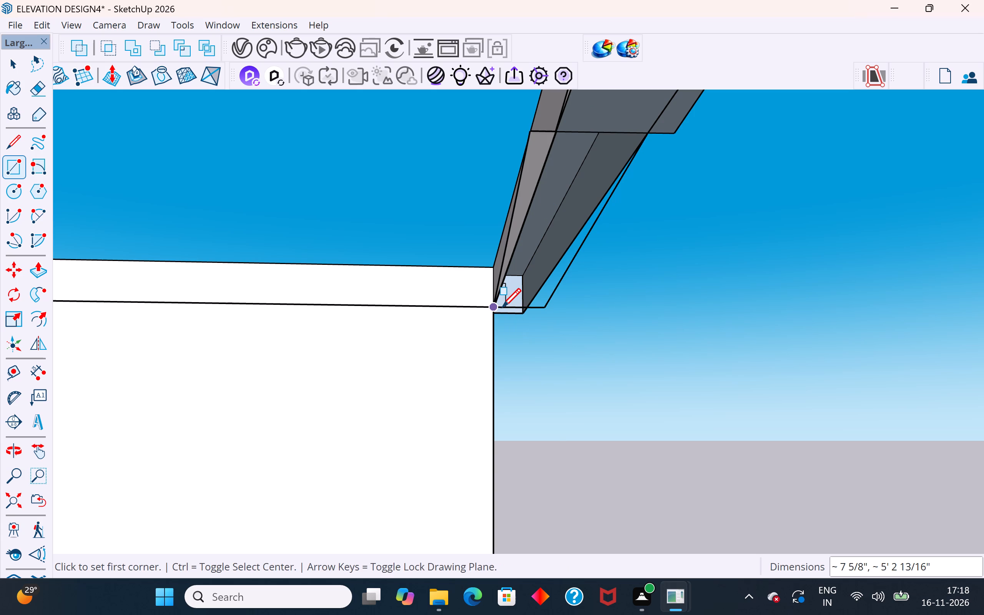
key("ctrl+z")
Draw a rectangle about 6 1/8" by 5 3/8" from the last rectangle's crossing with the outer edge to the strip's inner edge.
middle_click_drag(532, 301, 596, 238)
scroll(504, 395, "down", 4)
middle_click_drag(598, 276, 615, 266)
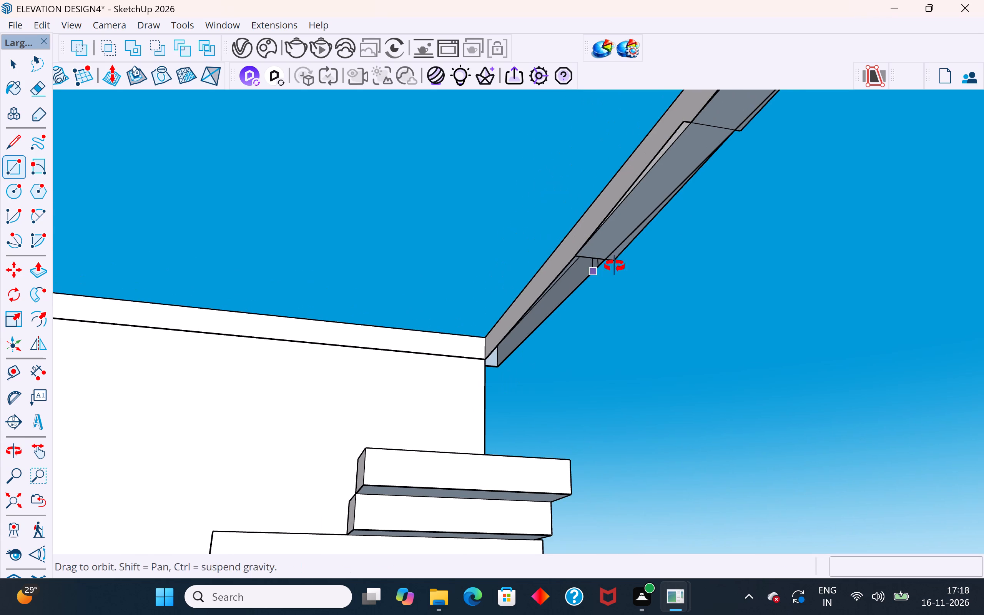
middle_click_drag(615, 266, 625, 260)
scroll(618, 258, "up", 11)
scroll(598, 279, "down", 2)
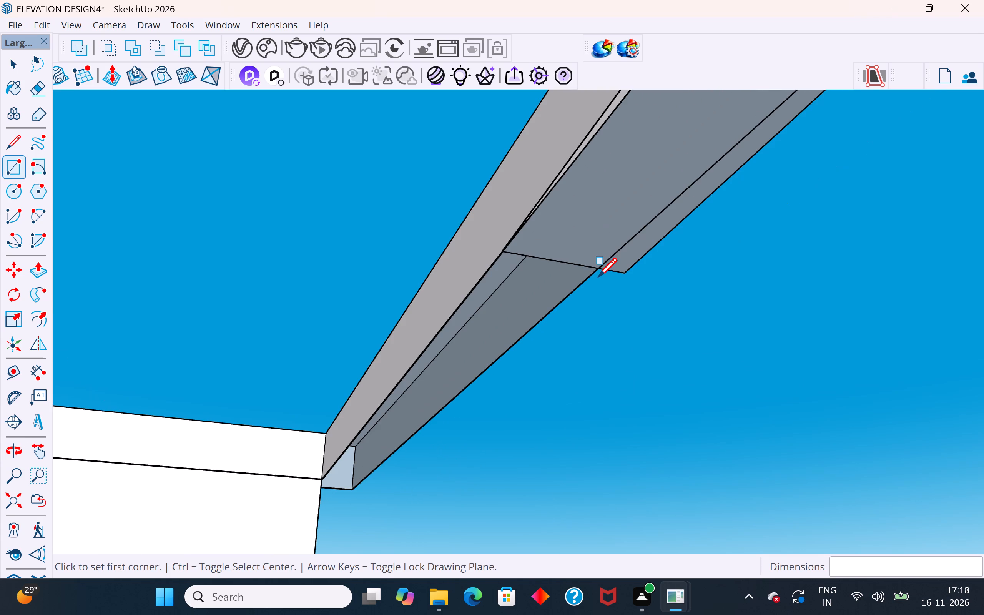
left_click(601, 268)
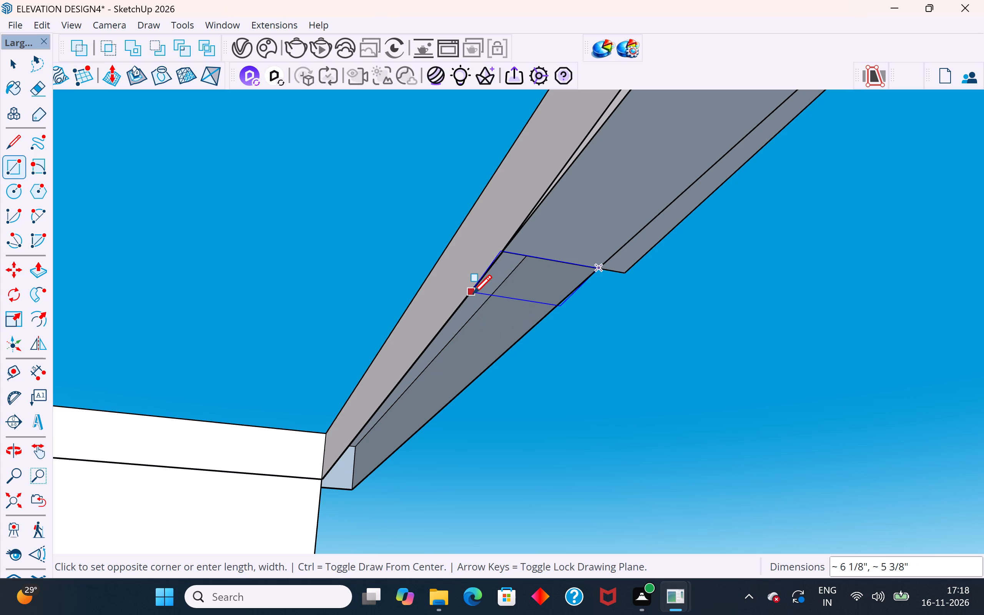
left_click(471, 296)
Continue along the strip toward the rear wall with rectangles about 6 1/8" by 8 13/16" and 6 1/2" by 2' 4 9/16".
scroll(547, 312, "up", 3)
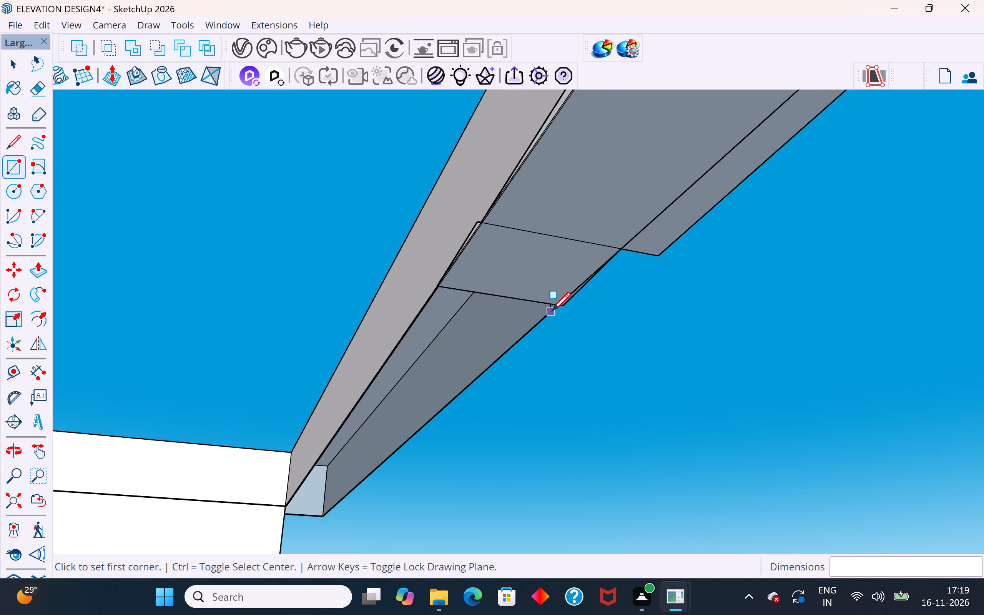
scroll(560, 299, "up", 6)
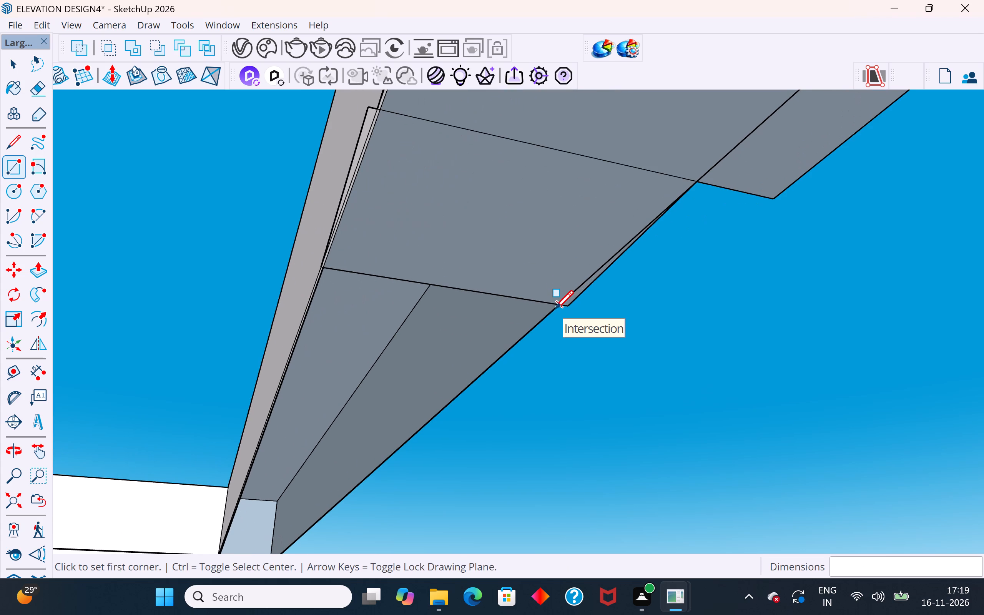
left_click(556, 308)
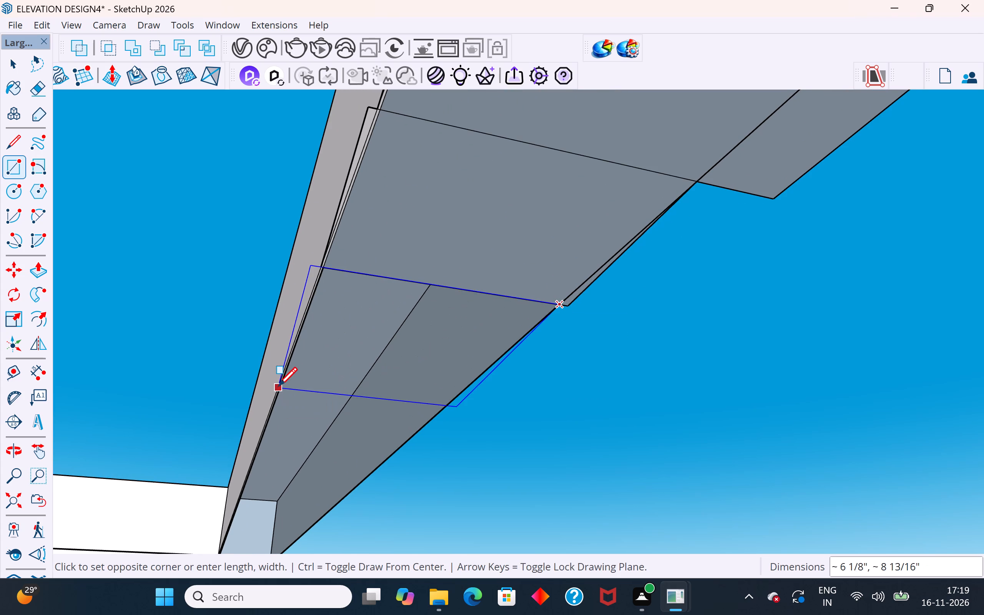
left_click(278, 388)
left_click(445, 409)
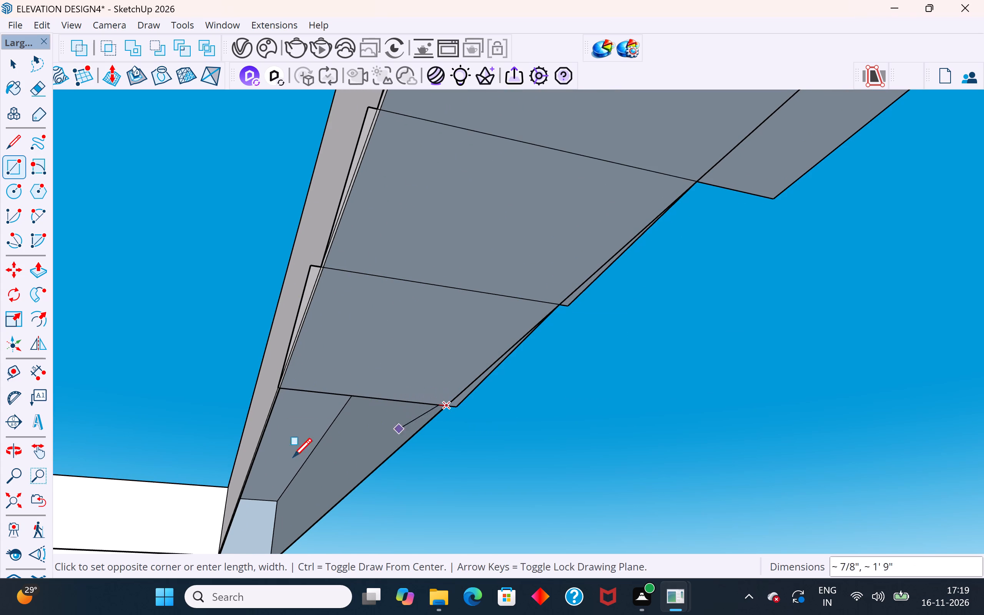
left_click(229, 521)
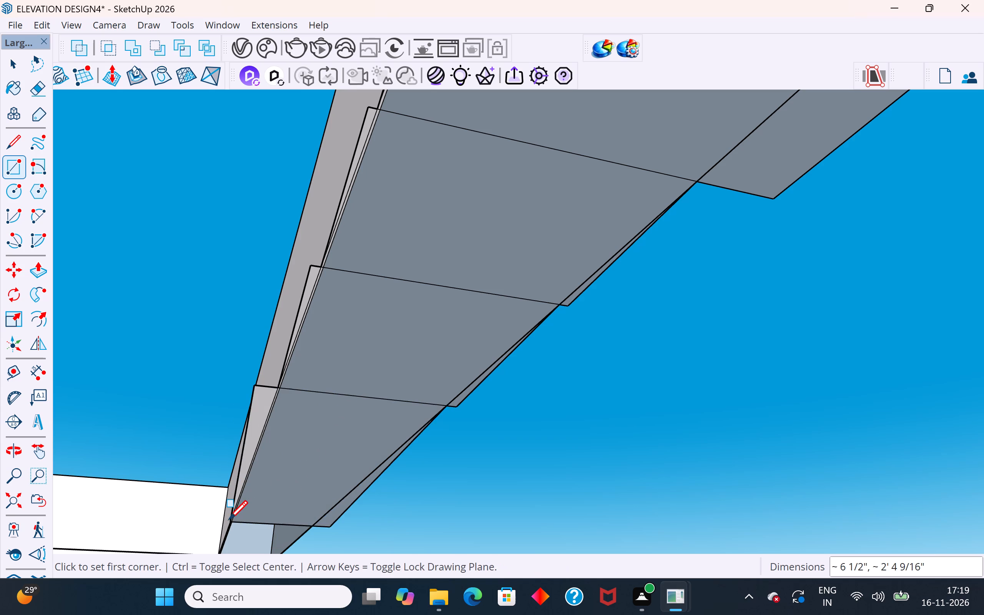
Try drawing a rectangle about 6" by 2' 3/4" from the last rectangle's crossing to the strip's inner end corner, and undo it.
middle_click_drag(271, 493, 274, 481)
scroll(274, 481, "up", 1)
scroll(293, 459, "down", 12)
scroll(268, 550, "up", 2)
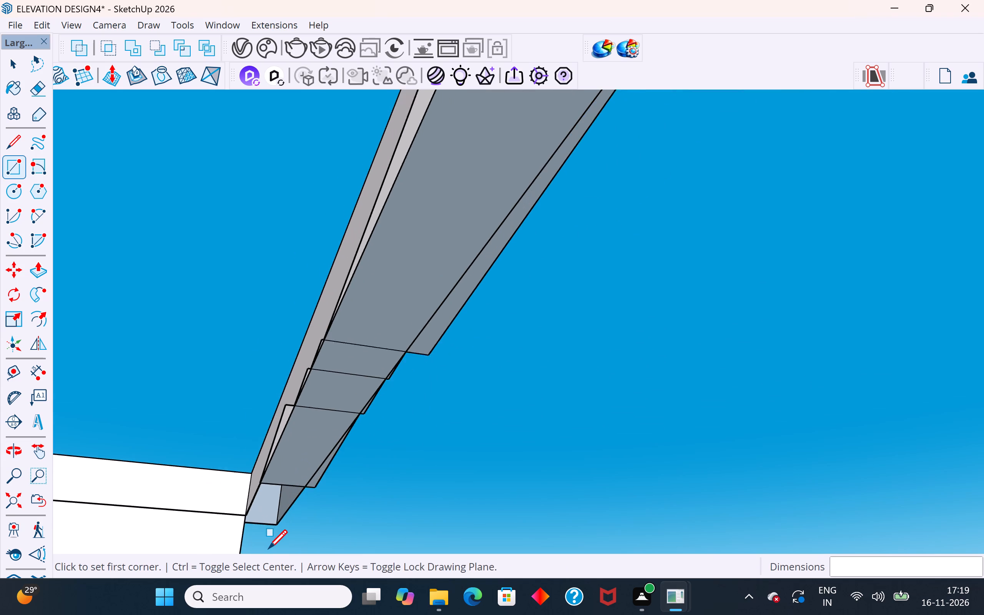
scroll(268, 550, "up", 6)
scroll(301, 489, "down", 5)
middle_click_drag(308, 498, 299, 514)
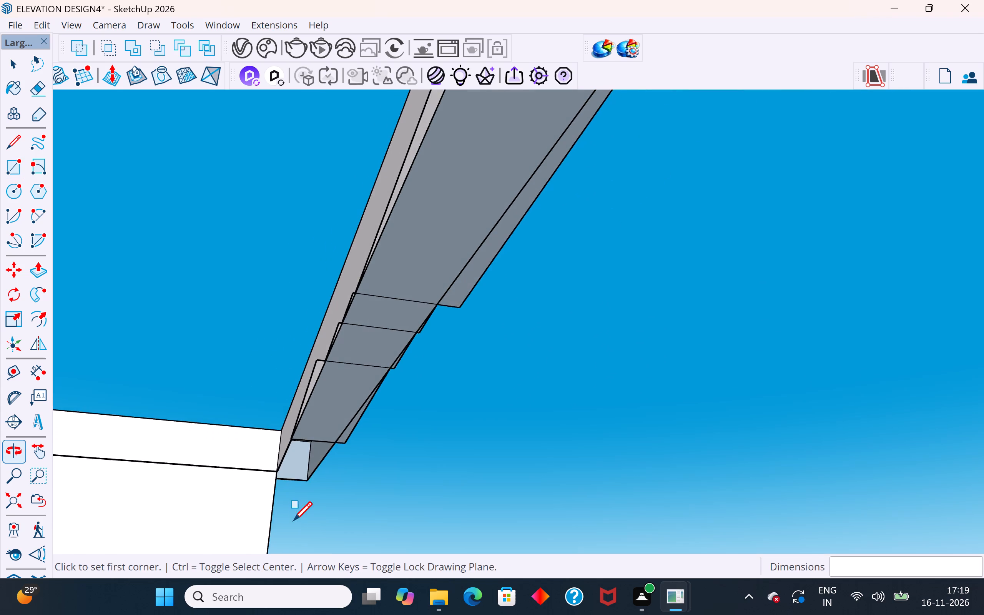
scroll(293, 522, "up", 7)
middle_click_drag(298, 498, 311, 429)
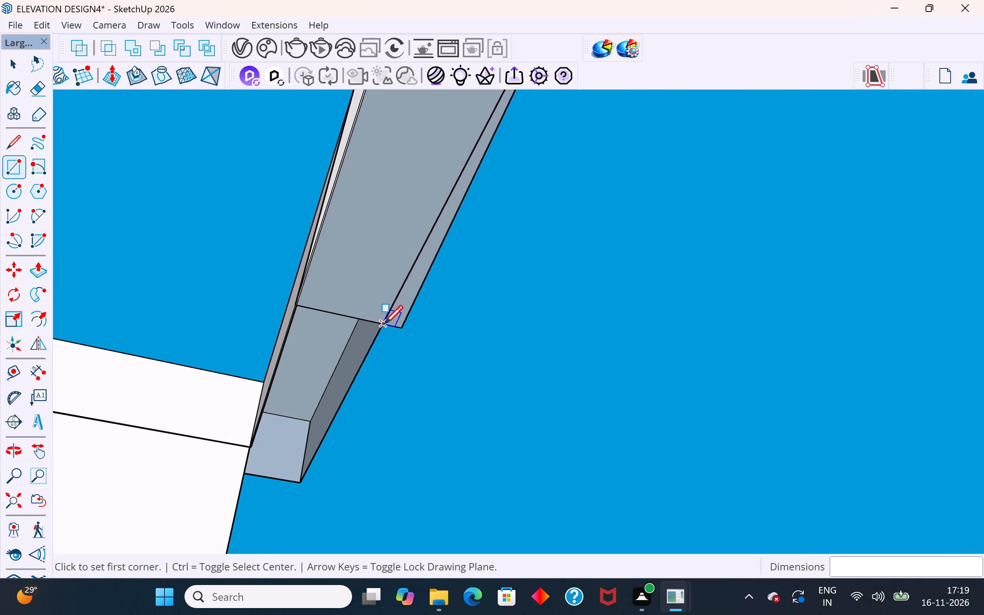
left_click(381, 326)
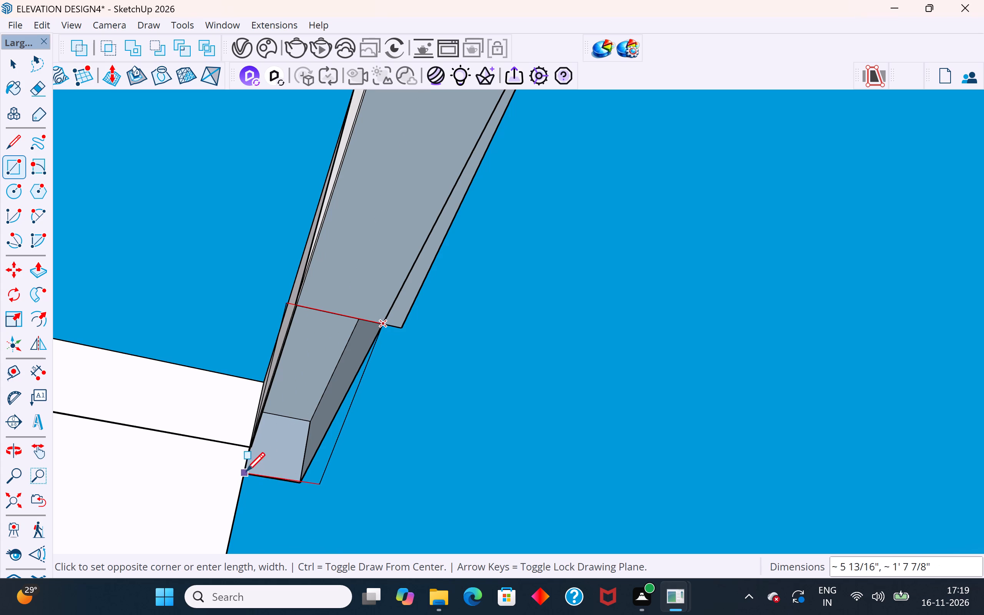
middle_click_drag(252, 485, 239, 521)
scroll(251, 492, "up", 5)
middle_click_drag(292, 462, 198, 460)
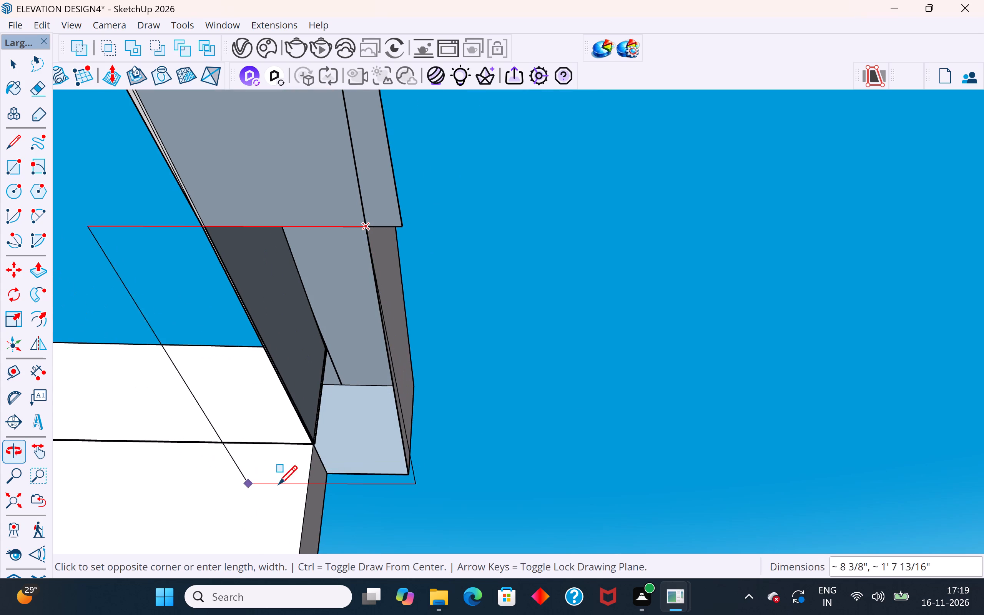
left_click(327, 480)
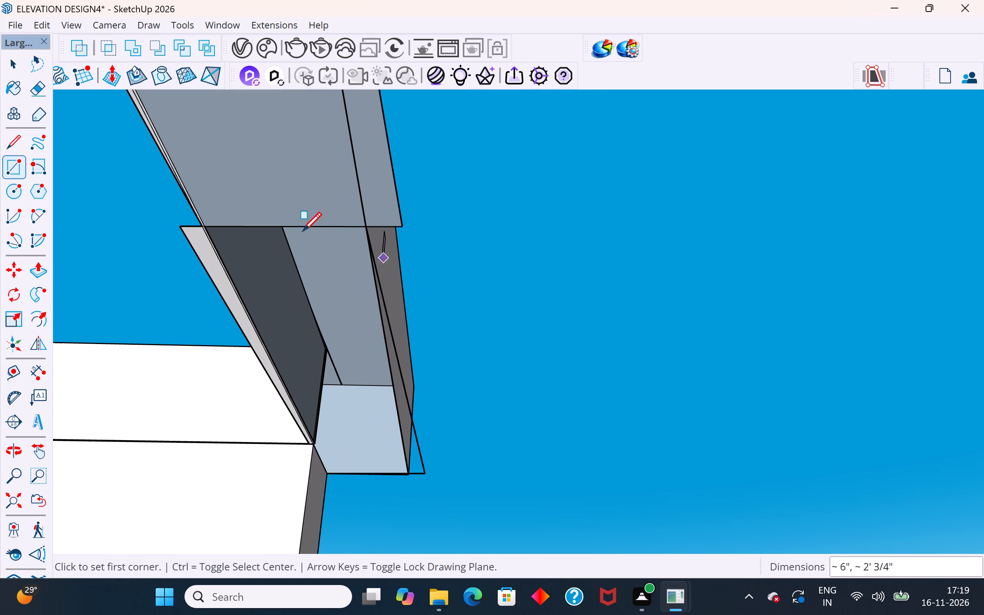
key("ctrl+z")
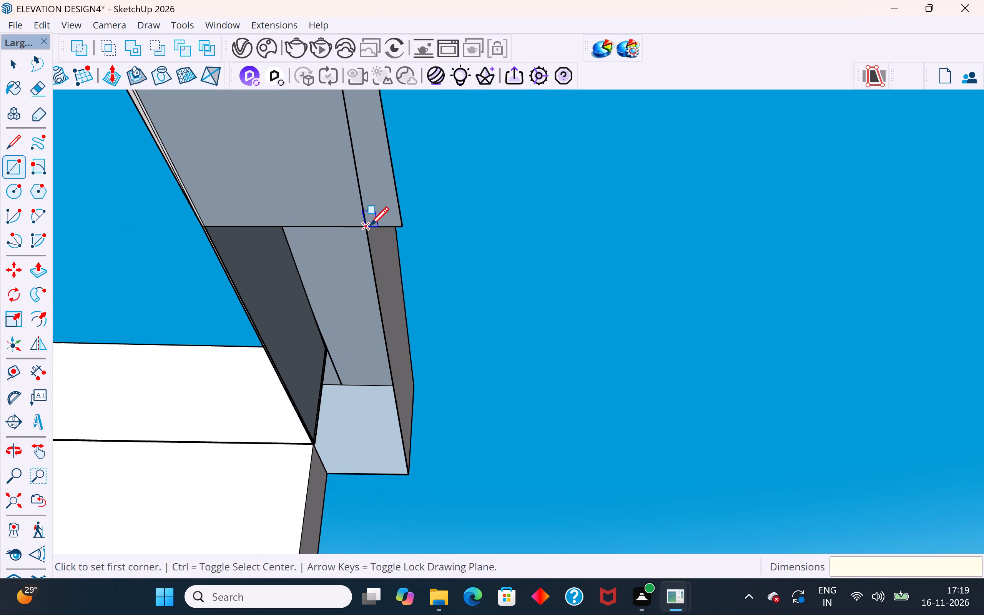
Cover the strip's remaining end with three successive rectangles about 5 7/16" by 8 1/2", 5 7/16" by 11 1/8" and 5 3/16" by 5 1/16".
left_click(370, 228)
left_click(263, 352)
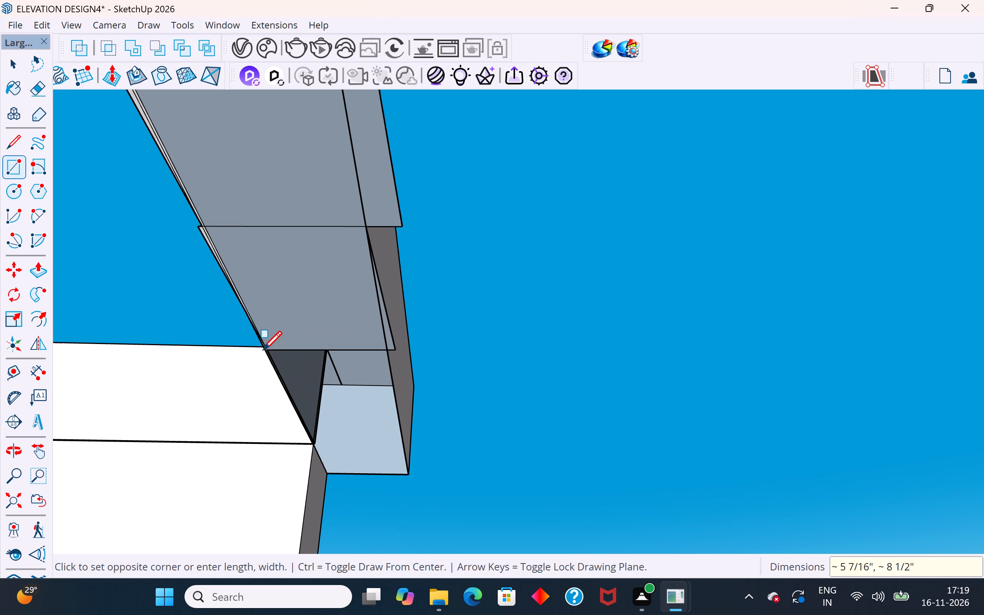
left_click(386, 353)
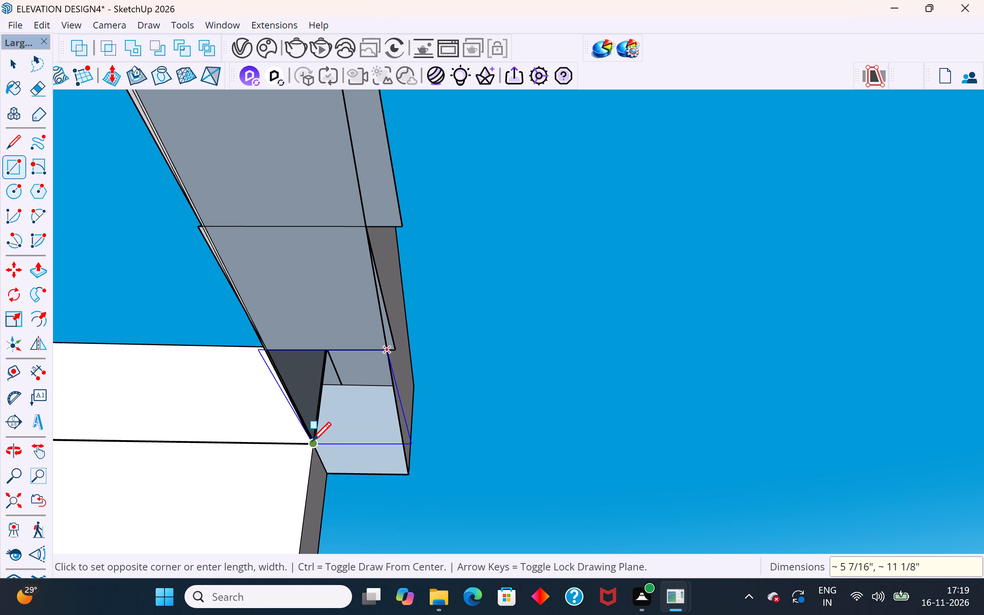
left_click(312, 442)
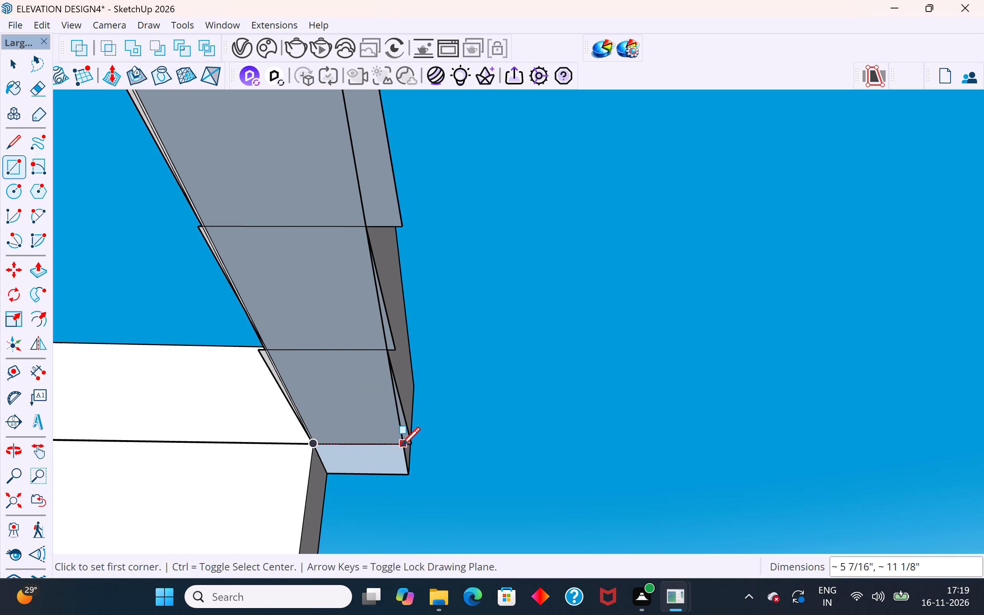
left_click(401, 448)
left_click(324, 478)
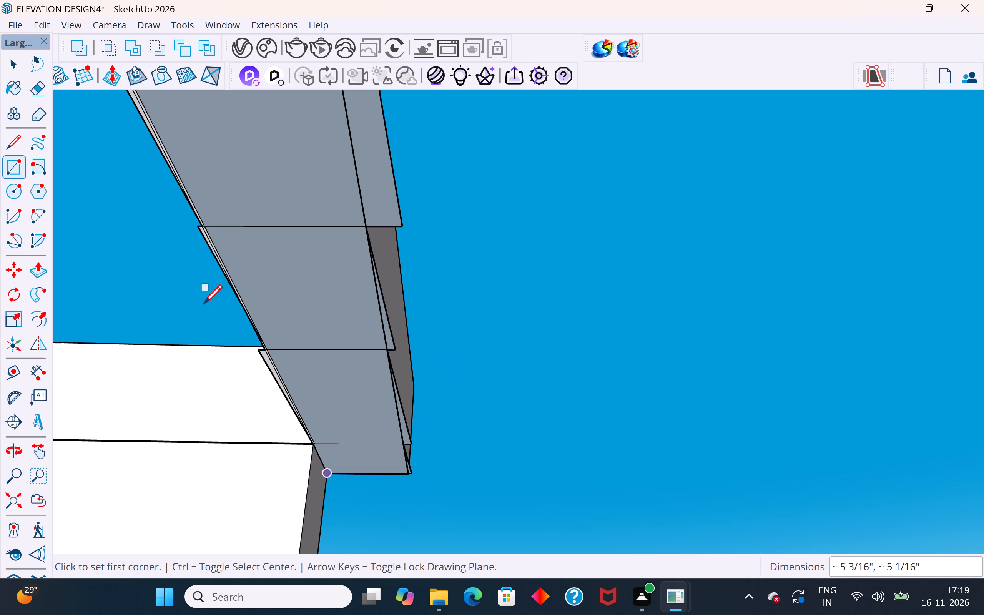
Examine from below how the chained rectangle faces overlap the slab's edges along the underside strip.
left_click(13, 69)
left_click(107, 234)
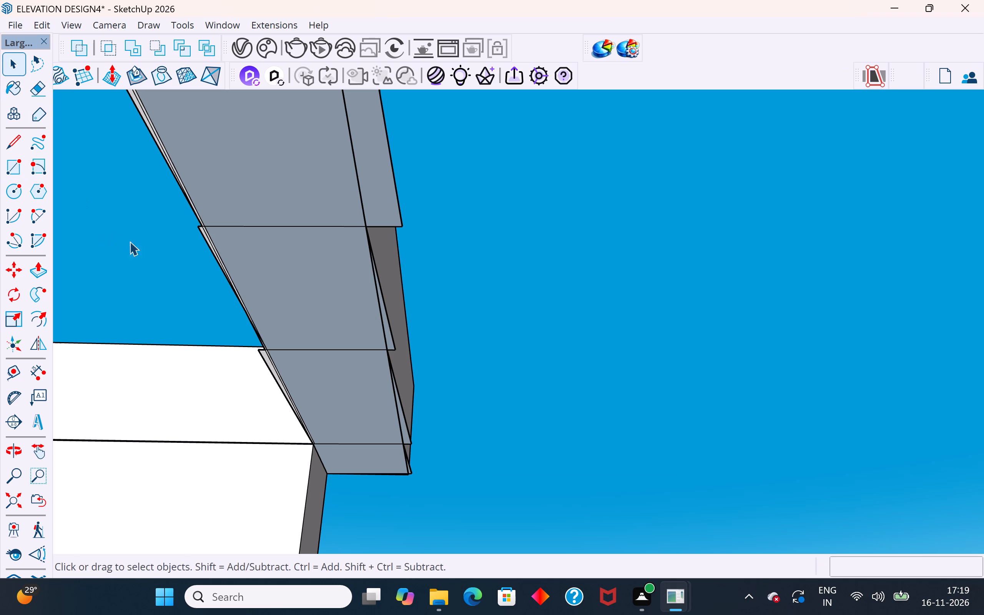
left_click(395, 197)
left_click(378, 193)
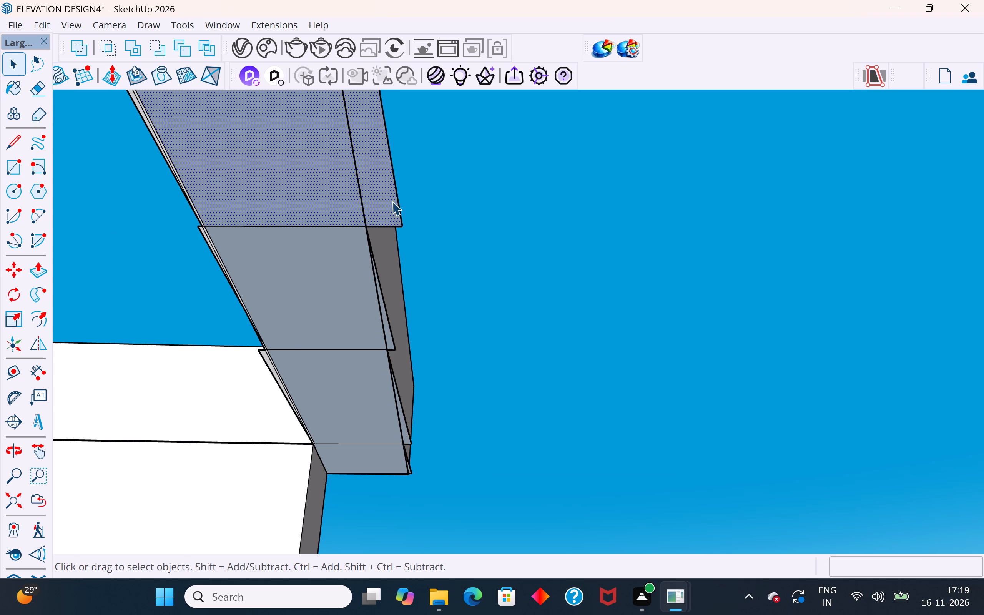
middle_click_drag(392, 201, 471, 222)
left_click(485, 206)
left_click(500, 209)
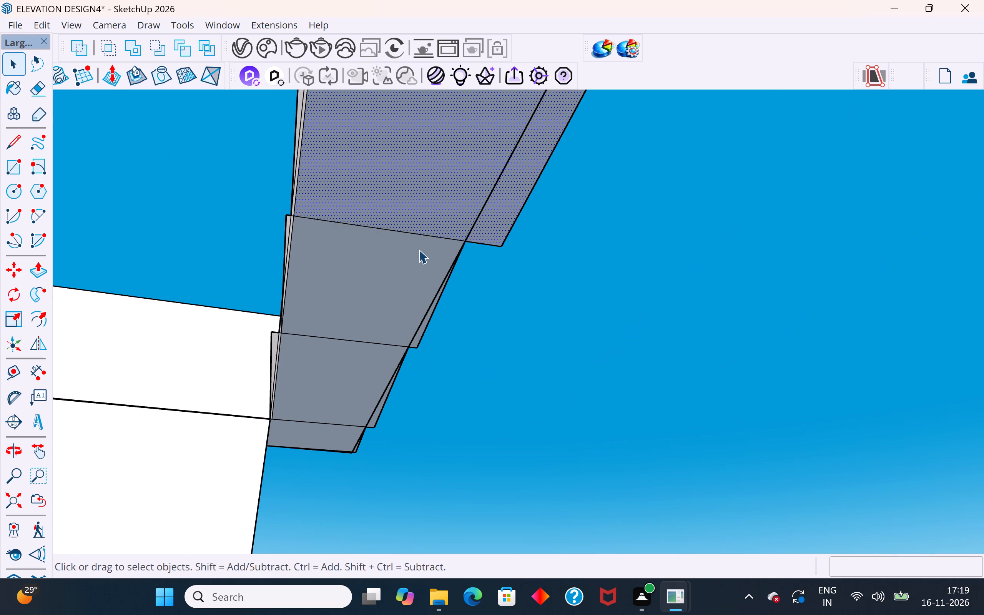
scroll(415, 256, "down", 5)
scroll(473, 245, "down", 10)
middle_click_drag(464, 238, 468, 182)
left_click(535, 210)
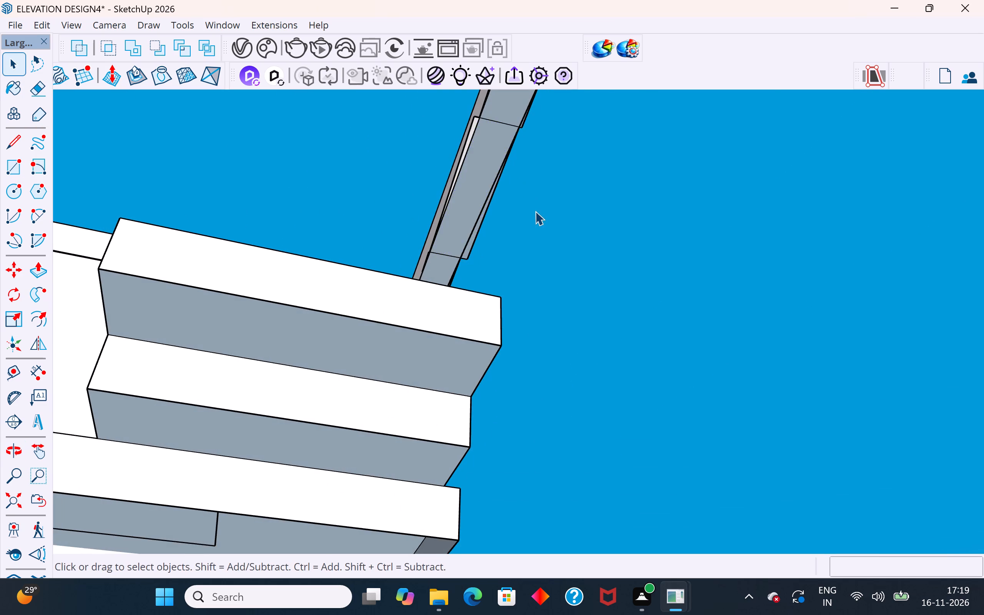
scroll(520, 205, "up", 5)
scroll(392, 349, "down", 4)
middle_click_drag(391, 326, 392, 285)
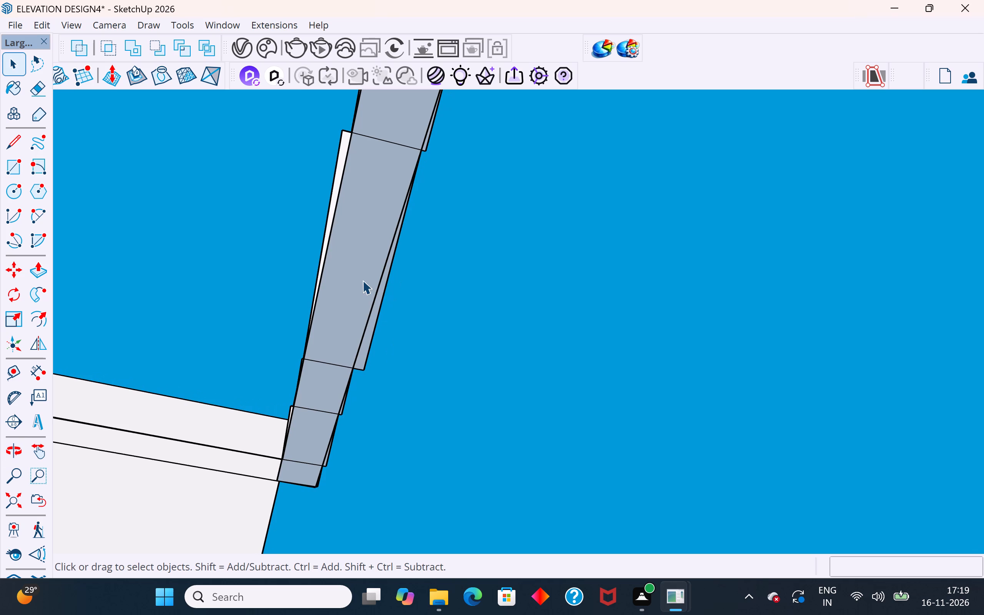
Draw a line about 2' 4 5/8" along the slab edge across the long underside rectangle, and delete the overhanging sliver and its border edges.
left_click(362, 280)
scroll(362, 280, "up", 2)
left_click(15, 144)
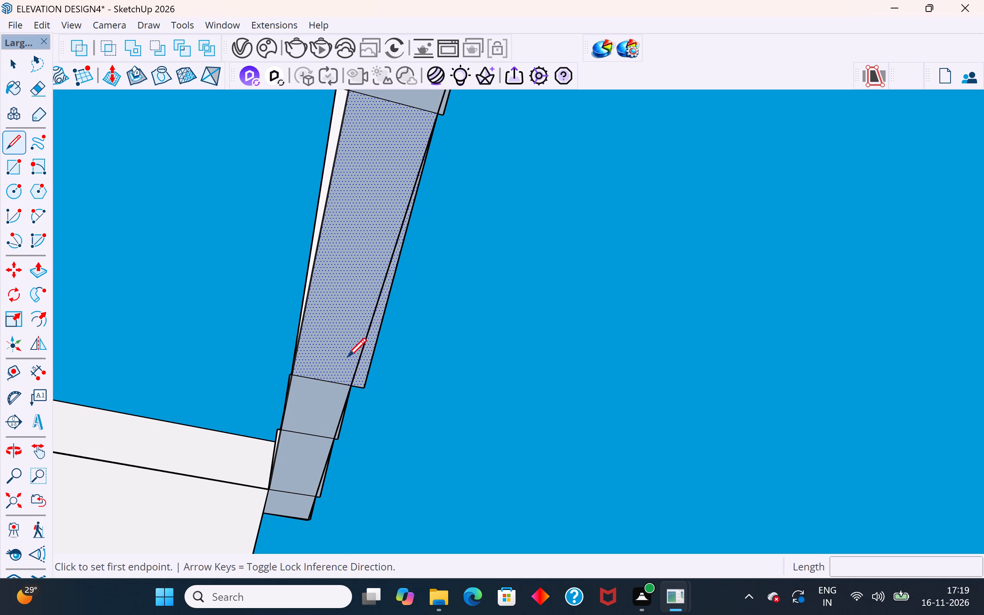
left_click(350, 385)
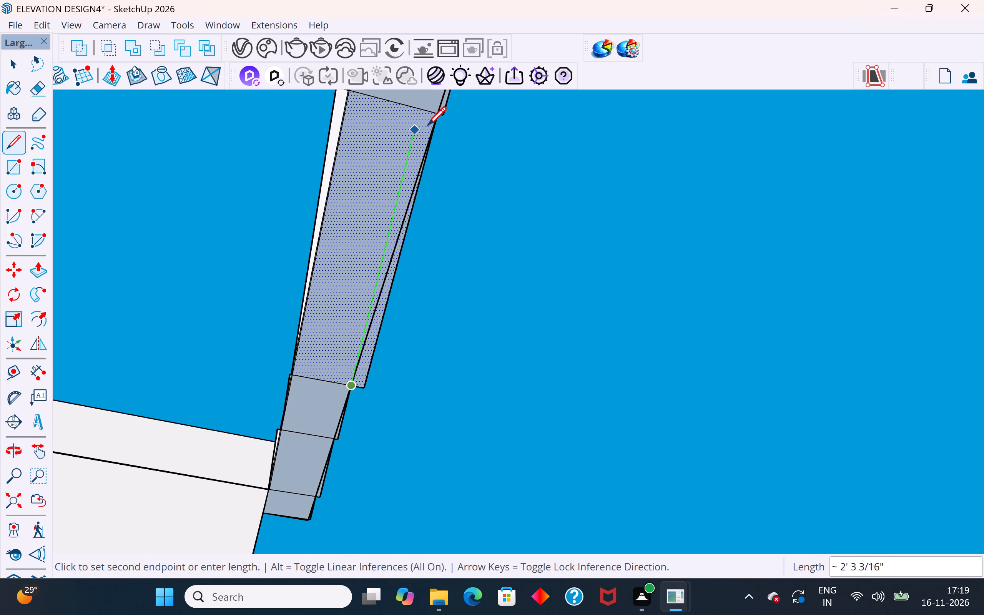
left_click(436, 117)
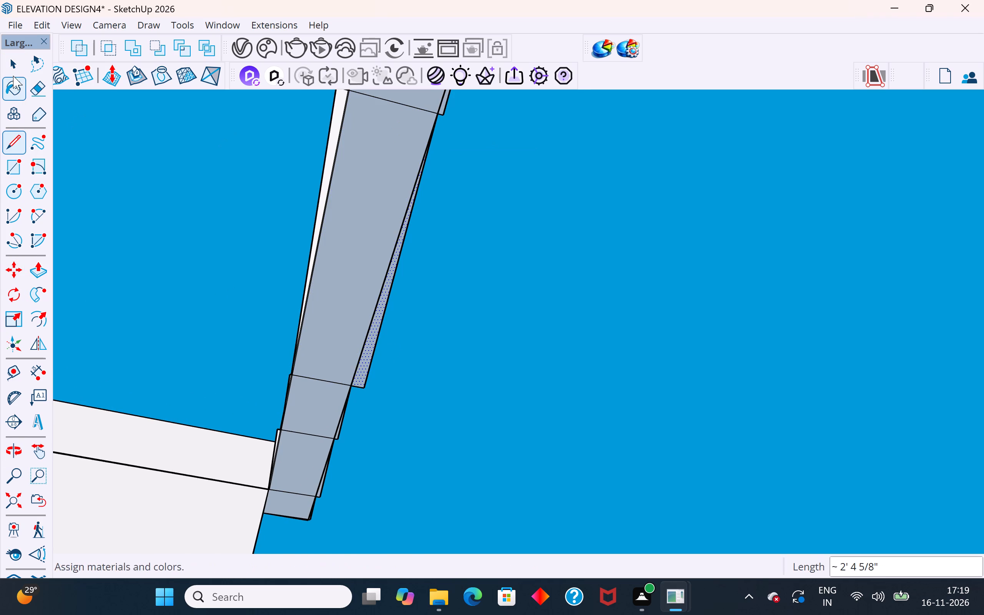
left_click(11, 70)
key("Delete")
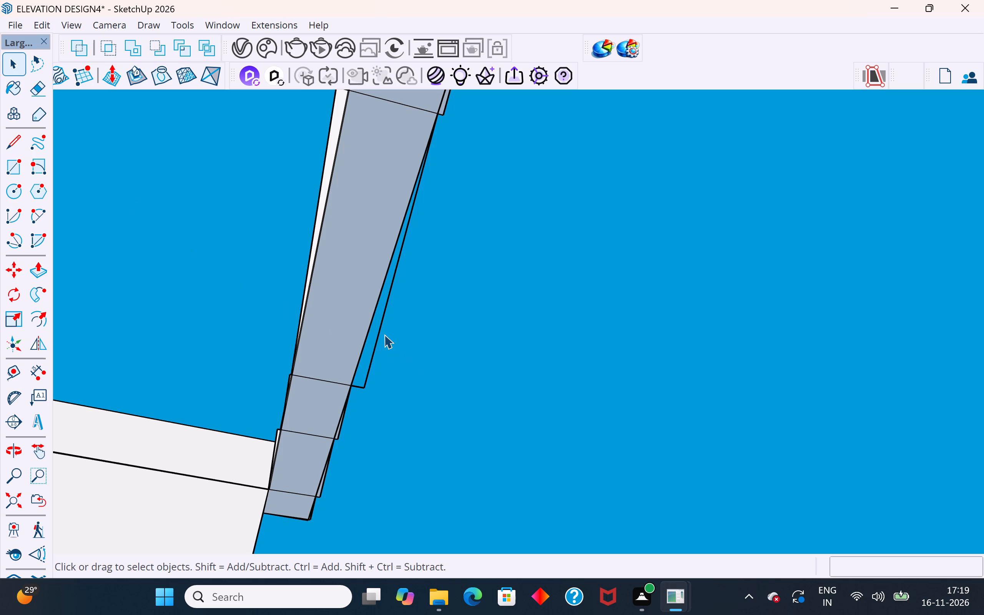
left_click(378, 333)
key("Delete")
left_click(359, 390)
key("Delete")
Delete the white sliver face protruding on the same long rectangle's opposite side, together with its leftover edges.
scroll(359, 390, "down", 2)
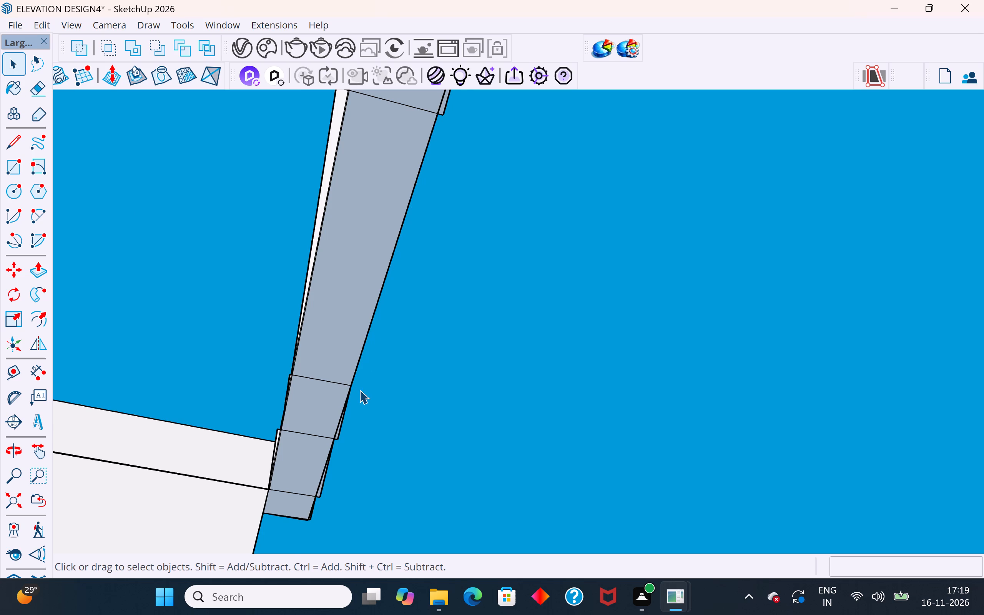
scroll(359, 390, "down", 2)
scroll(345, 397, "up", 3)
middle_click_drag(351, 388, 361, 395)
left_click(361, 145)
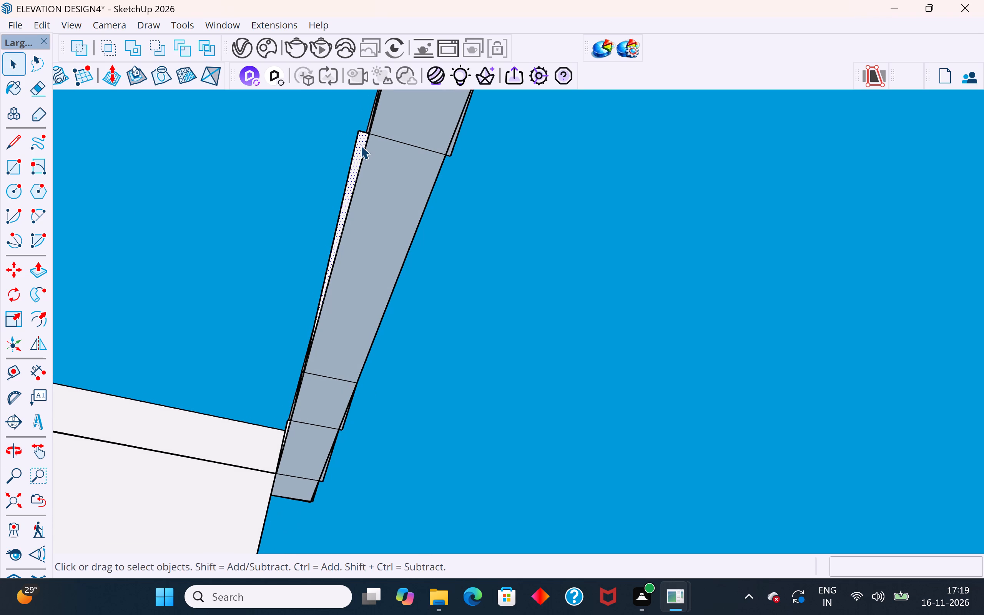
key("Delete")
left_click(362, 131)
key("Delete")
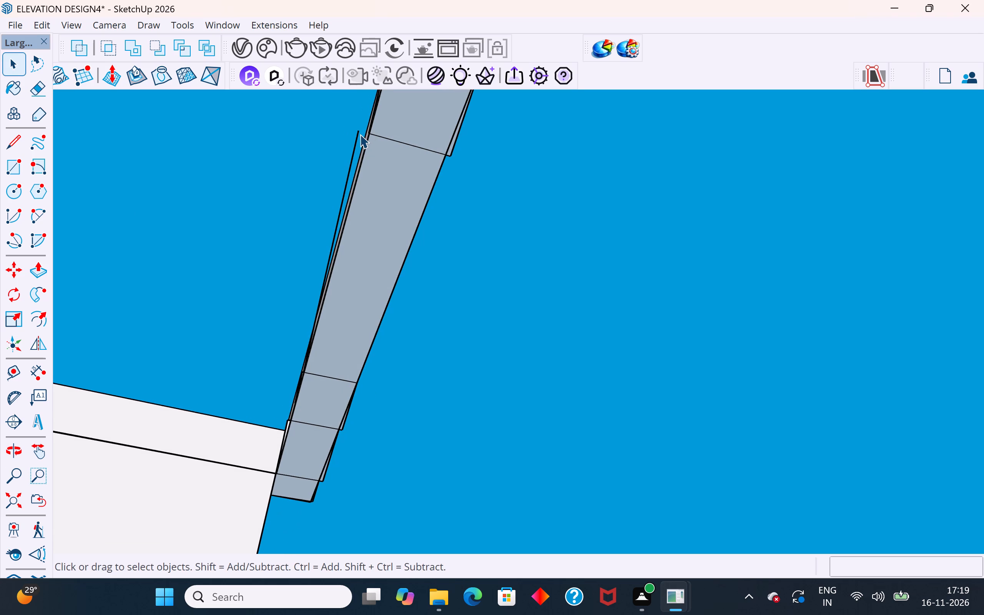
left_click(360, 134)
key("Delete")
Split the adjoining short rectangle with a line about 8 1/2" along the slab edge, and delete the overhanging sliver with its edges.
middle_click_drag(307, 386, 312, 390)
scroll(335, 427, "up", 7)
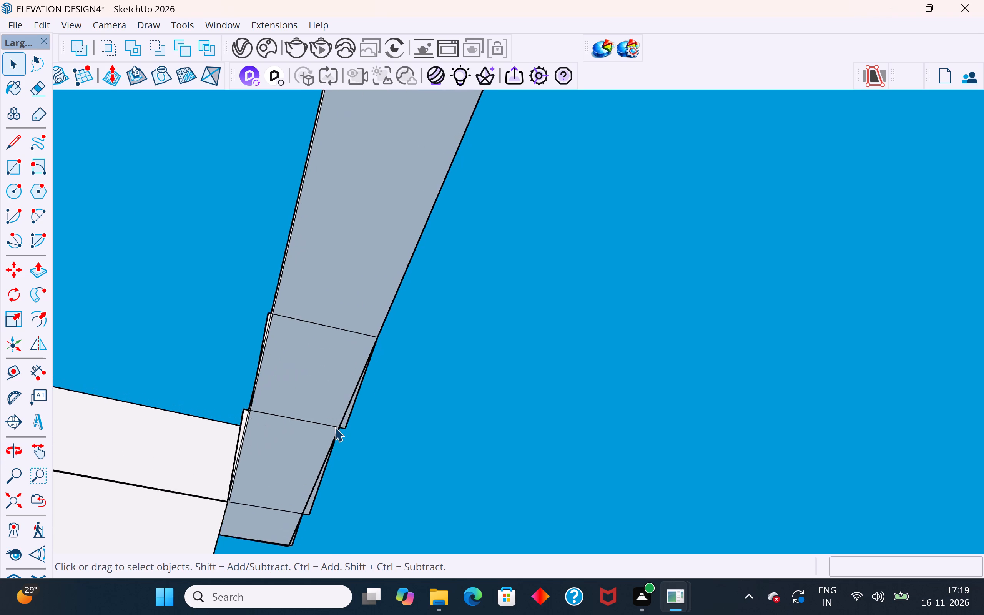
scroll(335, 427, "up", 4)
left_click(348, 414)
scroll(348, 414, "up", 4)
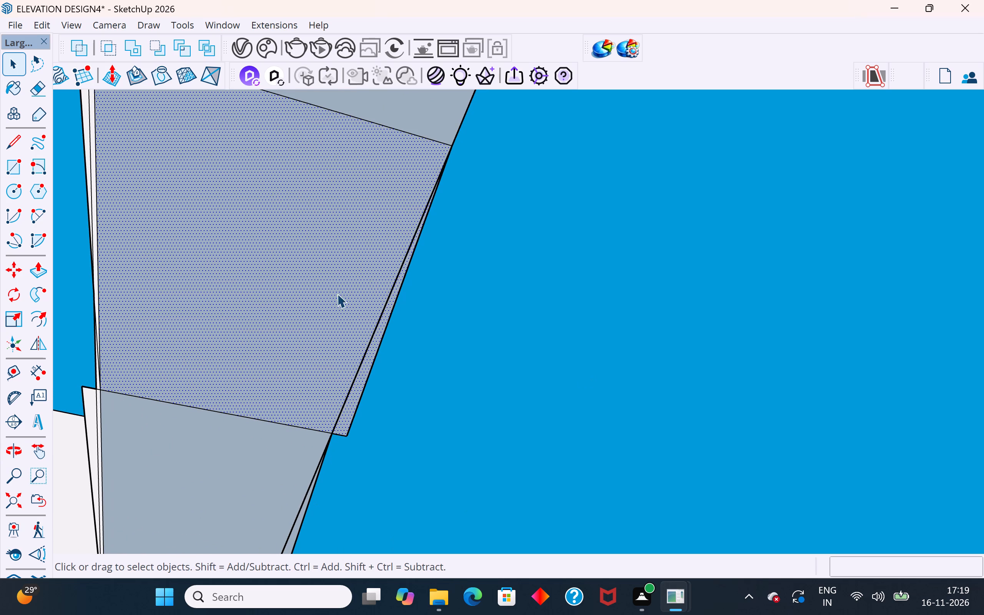
left_click(8, 141)
left_click(334, 434)
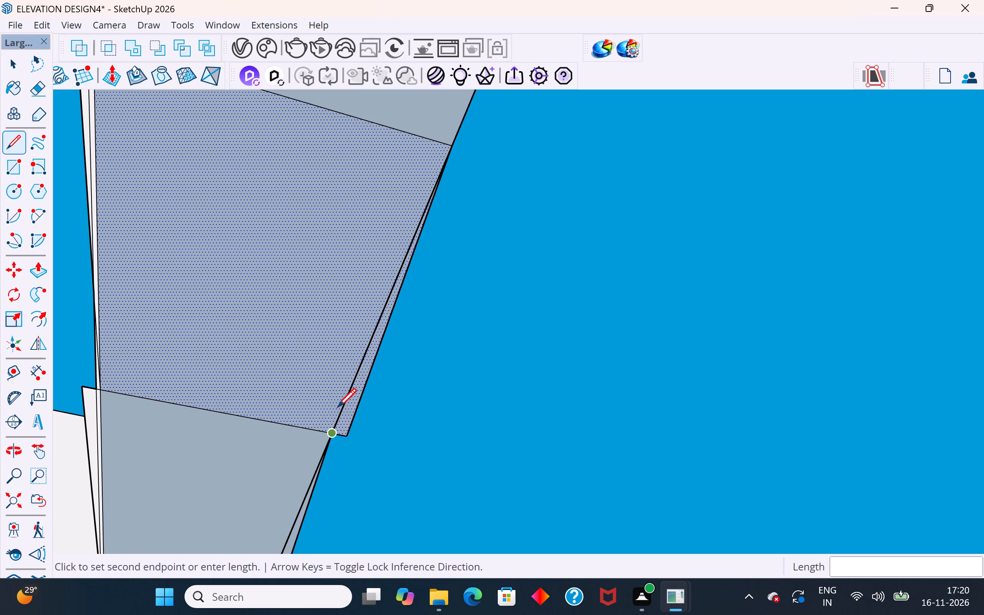
left_click(450, 149)
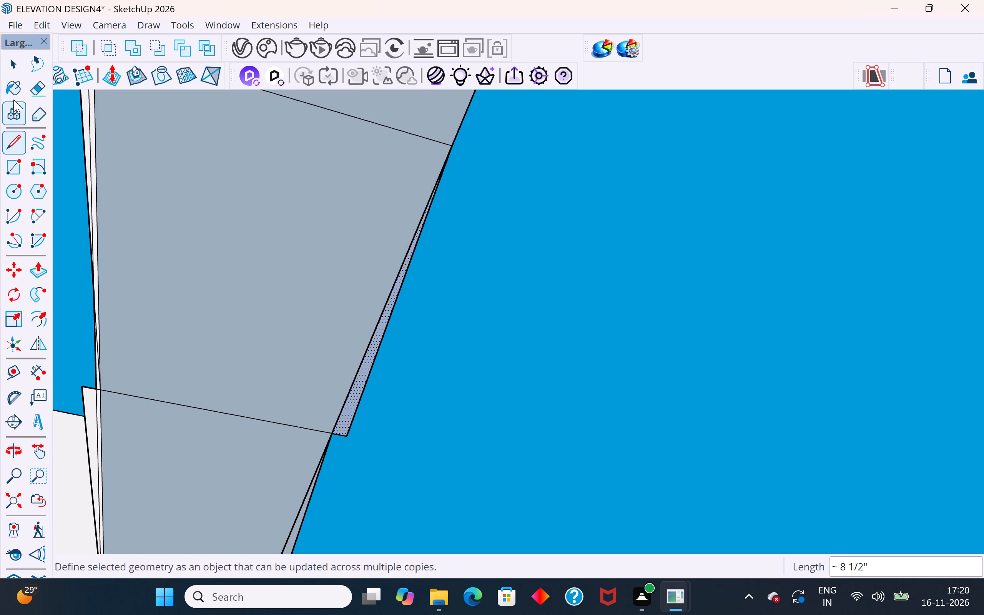
left_click(22, 64)
key("Delete")
left_click(355, 411)
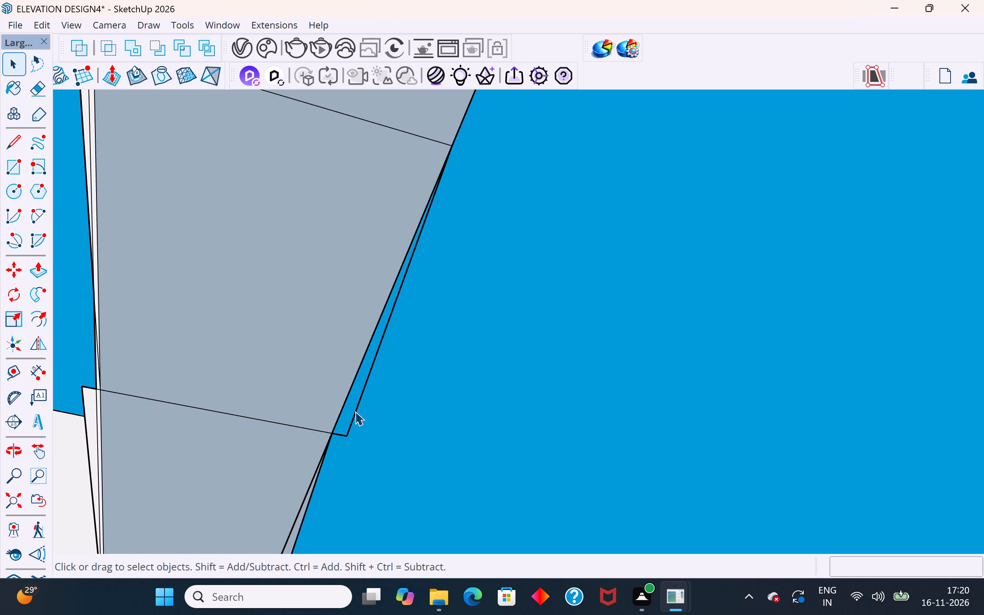
key("Delete")
left_click(339, 434)
key("Delete")
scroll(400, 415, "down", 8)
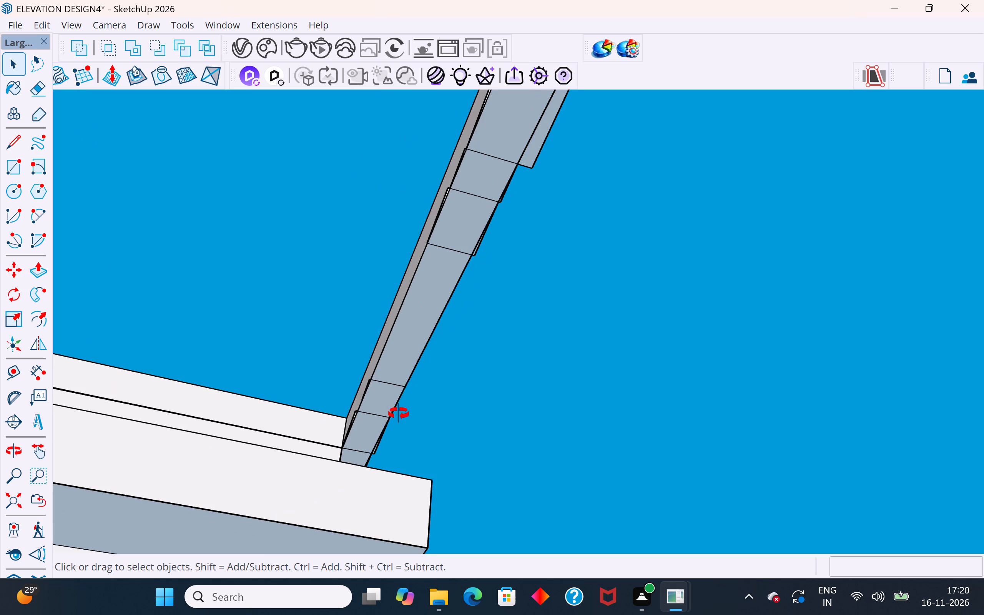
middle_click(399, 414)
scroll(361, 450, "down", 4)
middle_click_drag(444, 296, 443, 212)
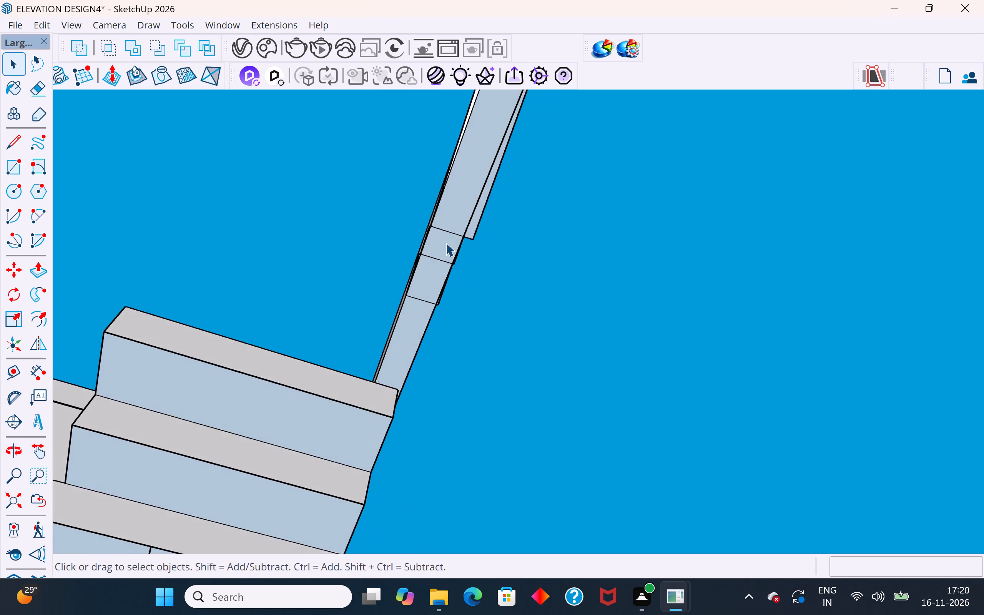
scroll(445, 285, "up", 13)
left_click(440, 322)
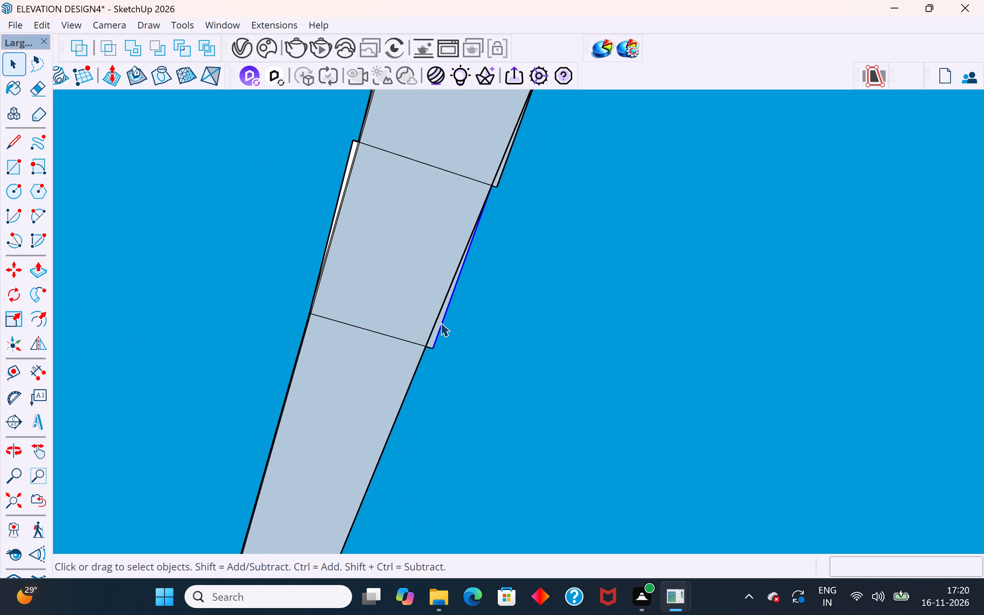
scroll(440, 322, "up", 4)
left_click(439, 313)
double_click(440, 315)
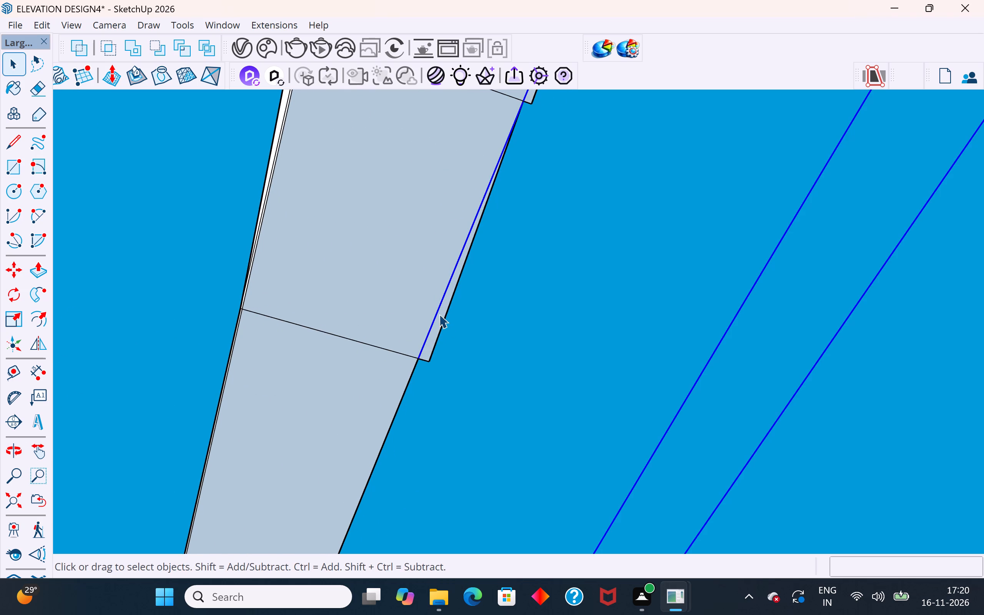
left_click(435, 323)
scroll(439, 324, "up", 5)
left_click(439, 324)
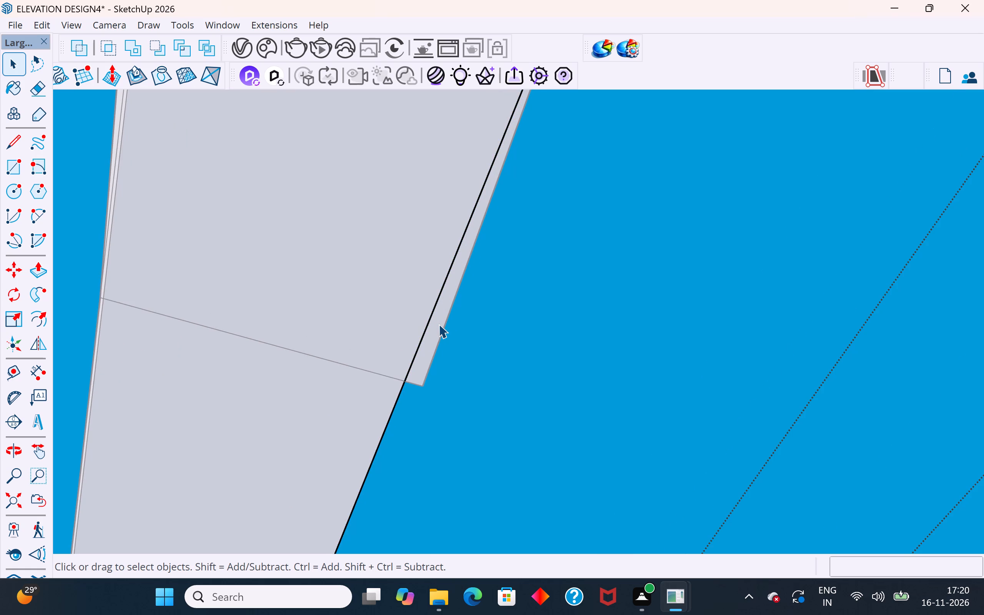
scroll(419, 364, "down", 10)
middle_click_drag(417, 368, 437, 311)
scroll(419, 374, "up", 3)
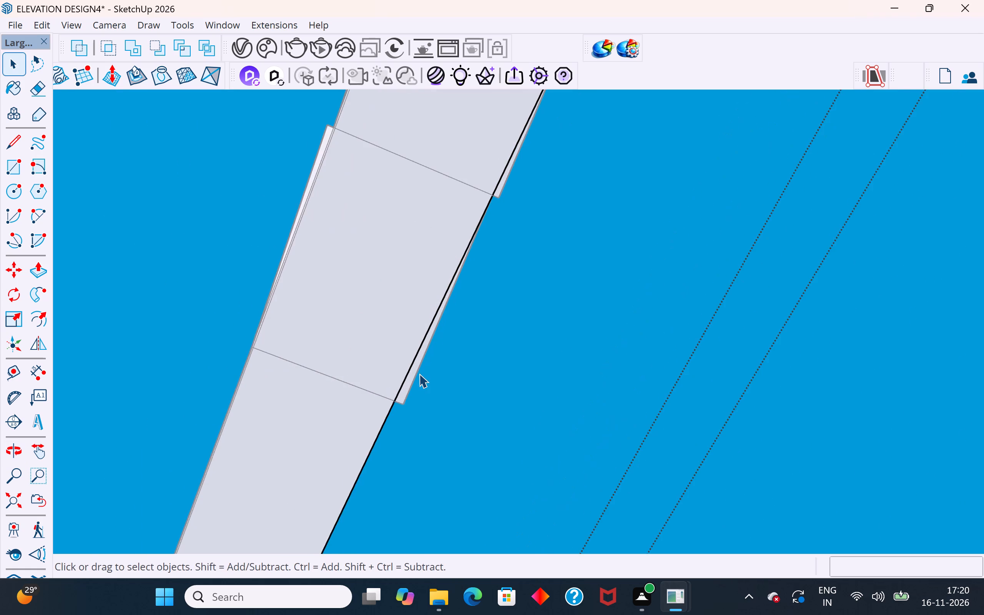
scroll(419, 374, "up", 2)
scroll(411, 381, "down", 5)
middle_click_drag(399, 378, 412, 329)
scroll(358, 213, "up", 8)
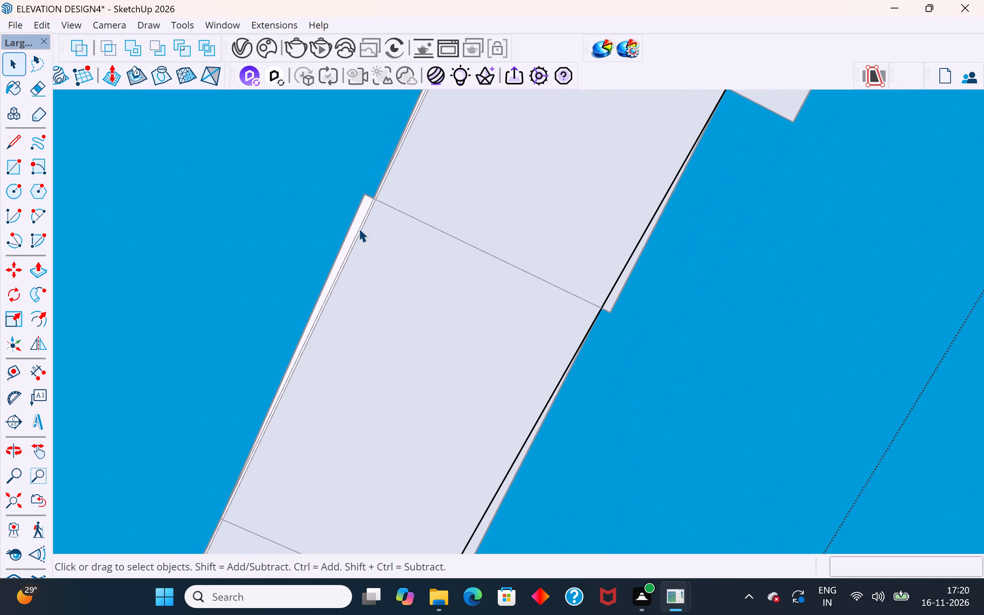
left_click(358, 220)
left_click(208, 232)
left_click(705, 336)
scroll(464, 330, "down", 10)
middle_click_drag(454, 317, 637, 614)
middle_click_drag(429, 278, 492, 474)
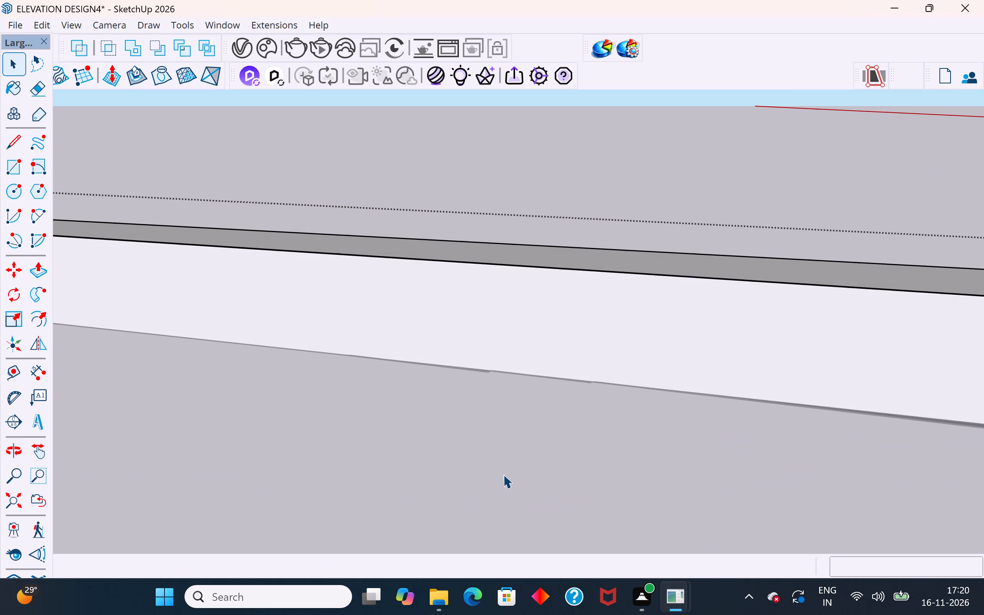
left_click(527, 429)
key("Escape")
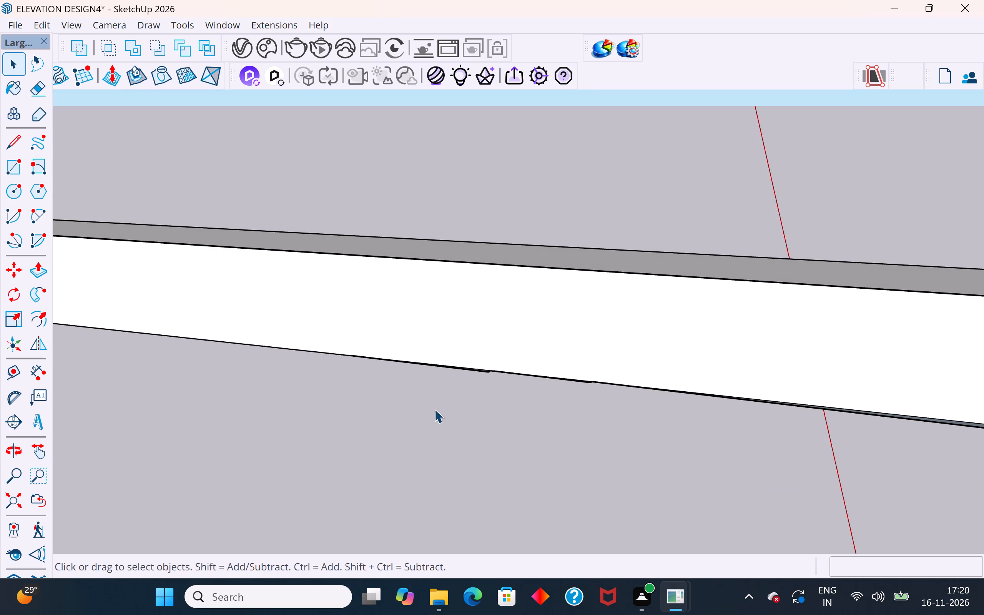
Delete the white sliver face protruding beyond the strip's edge at the rectangle past the long one, along with its two outer edges.
left_click(434, 409)
middle_click_drag(563, 413, 456, 115)
scroll(465, 336, "up", 3)
middle_click_drag(487, 313, 441, 150)
scroll(428, 354, "up", 6)
scroll(473, 372, "up", 1)
middle_click_drag(475, 372, 721, 351)
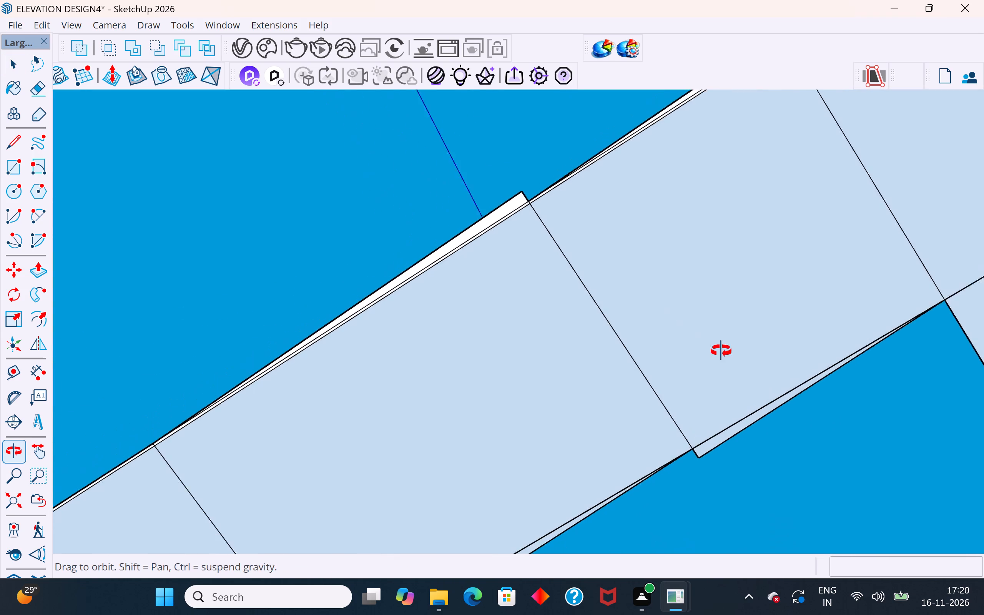
middle_click_drag(721, 351, 807, 420)
scroll(544, 265, "up", 6)
left_click(573, 214)
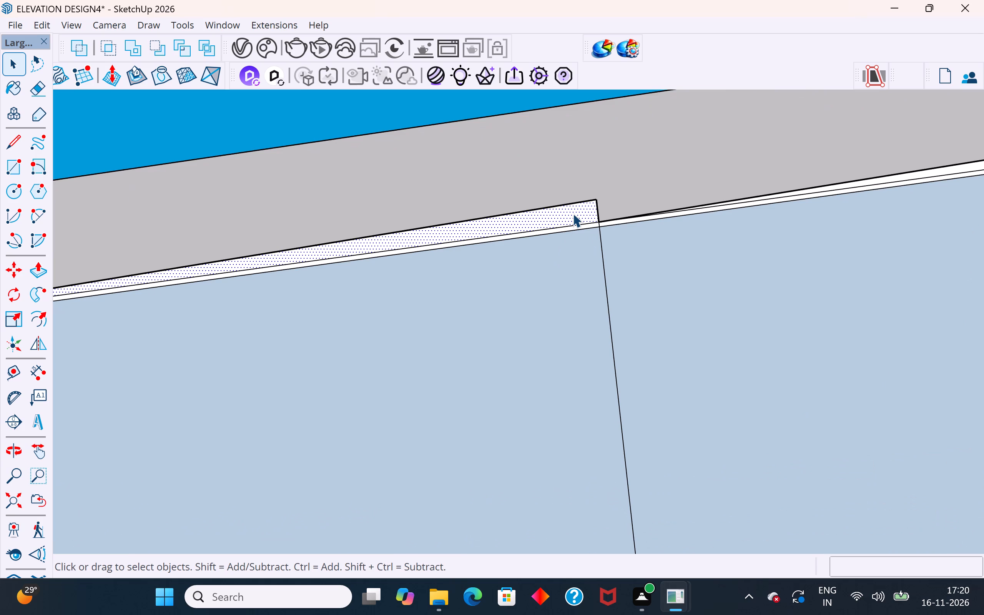
scroll(573, 213, "down", 4)
key("Delete")
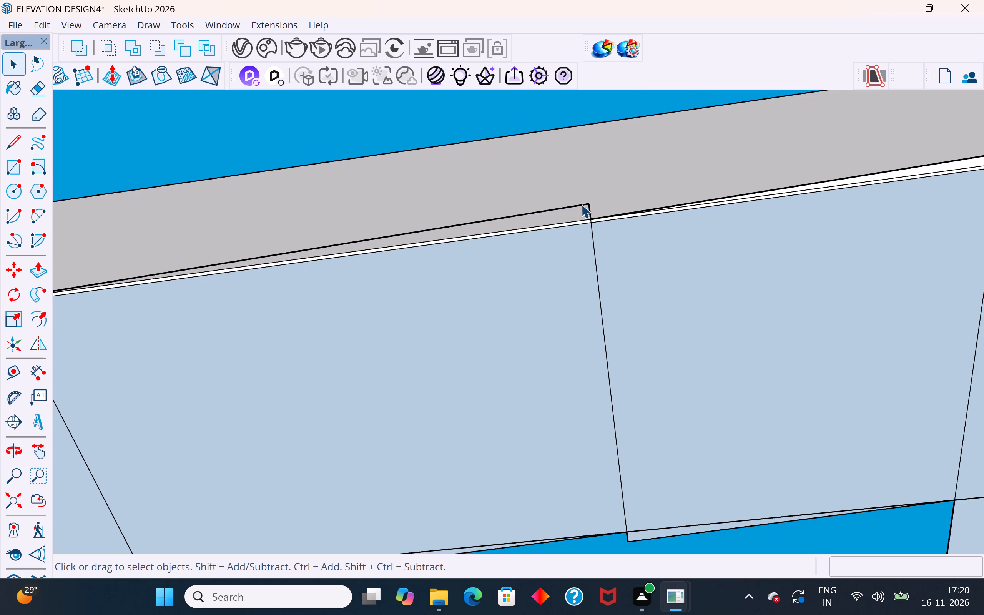
left_click(581, 204)
key("Delete")
left_click(588, 207)
key("Delete")
Split that rectangle's opposite overhang with a line about 8 13/16" along the slab edge, and delete the sliver and its border edges.
scroll(592, 215, "down", 6)
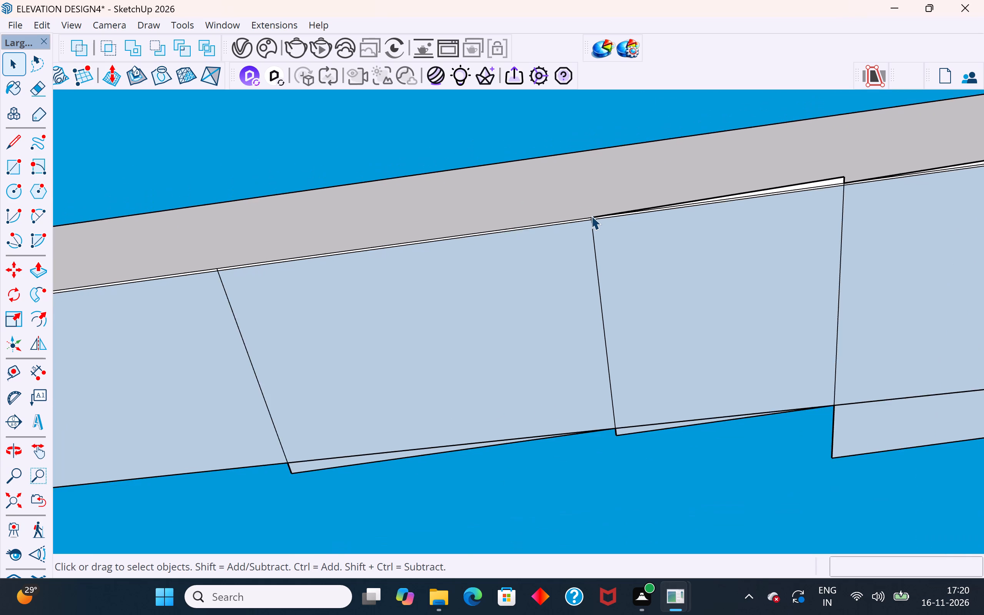
scroll(591, 216, "down", 5)
middle_click_drag(566, 255, 267, 233)
scroll(463, 369, "up", 3)
middle_click_drag(496, 441, 490, 431)
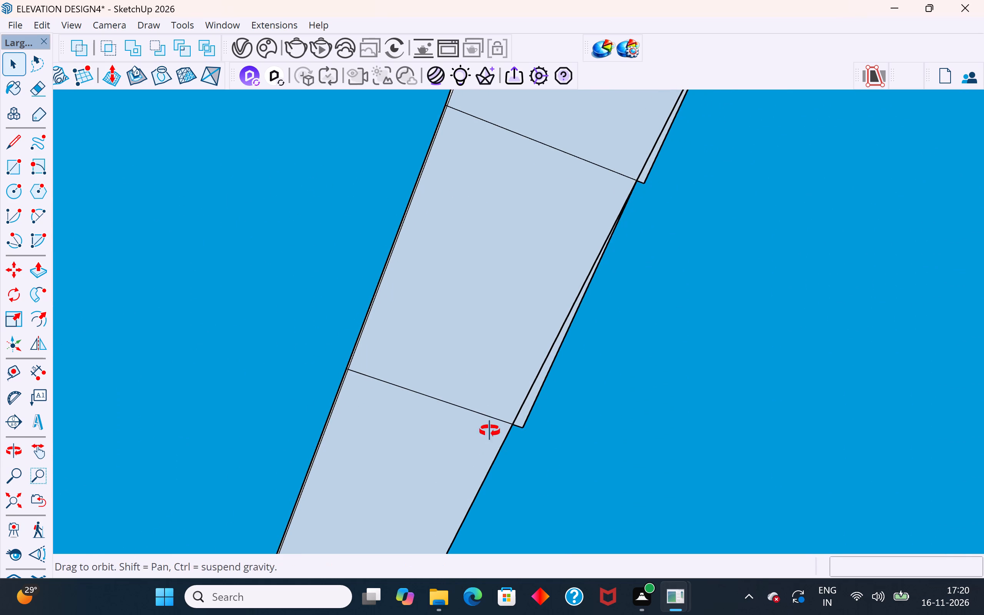
middle_click_drag(490, 431, 422, 390)
scroll(512, 434, "up", 7)
left_click(571, 412)
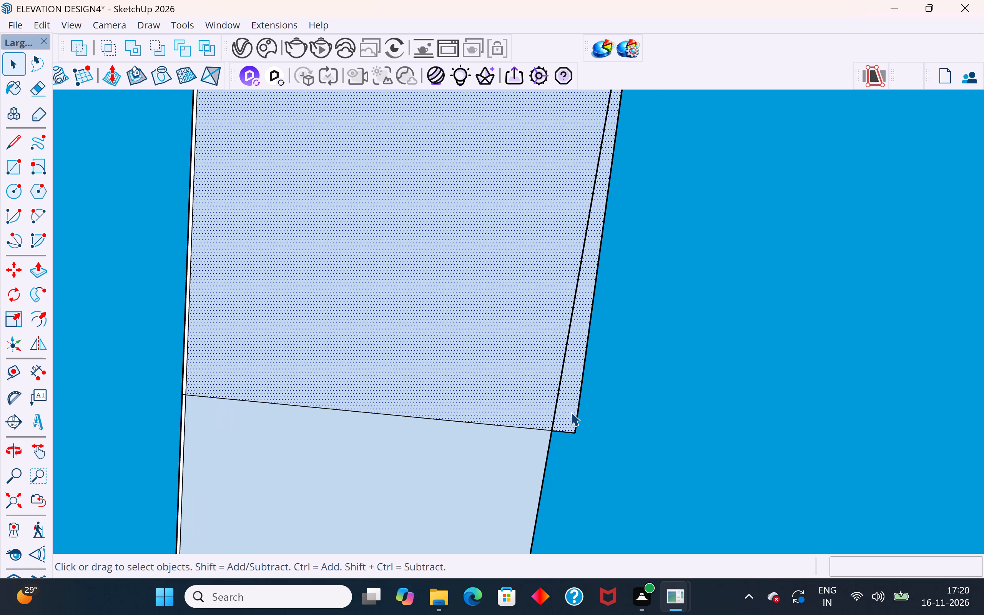
scroll(537, 534, "down", 6)
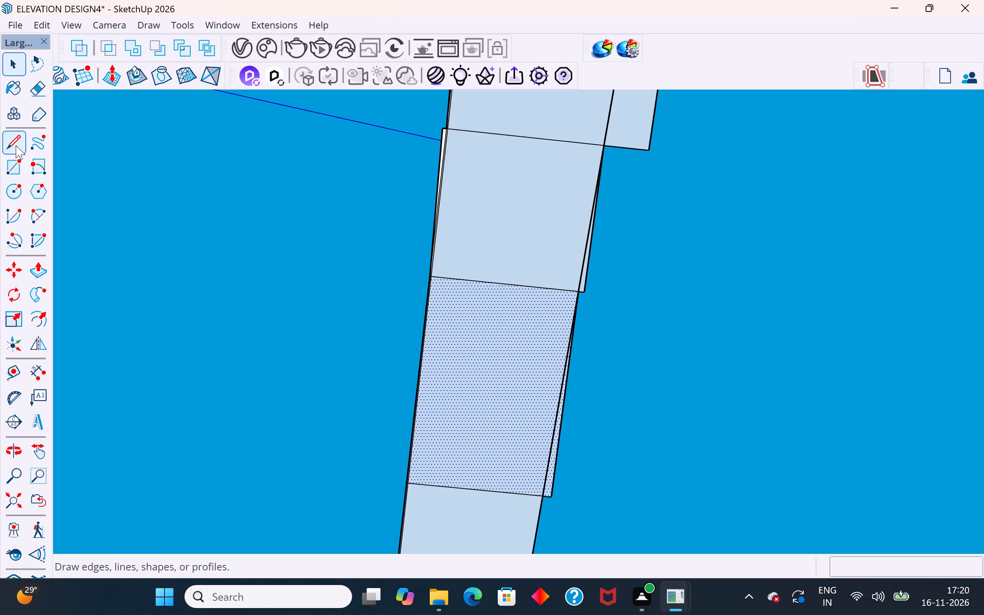
left_click(16, 145)
left_click(541, 502)
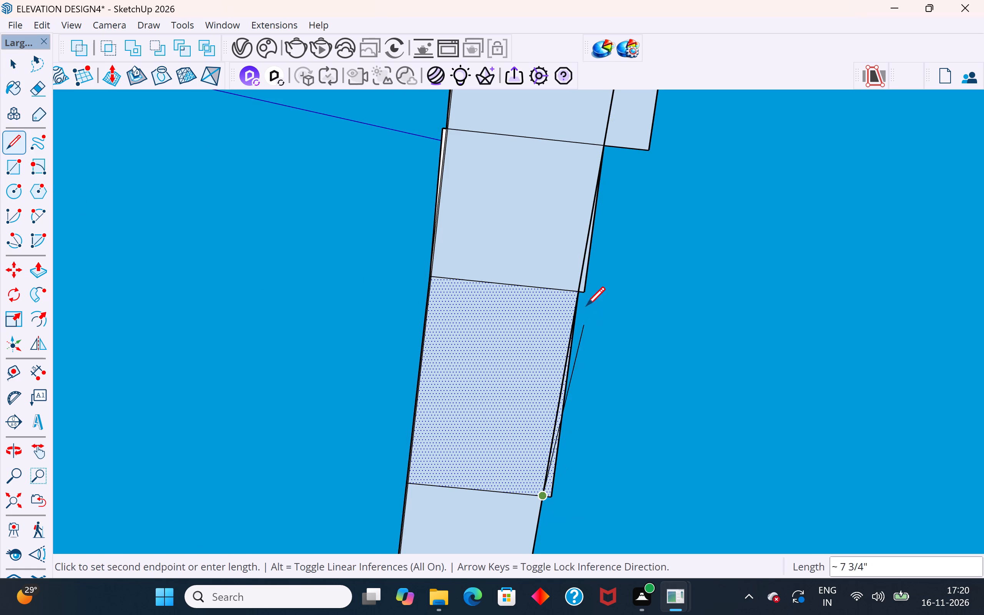
left_click(580, 296)
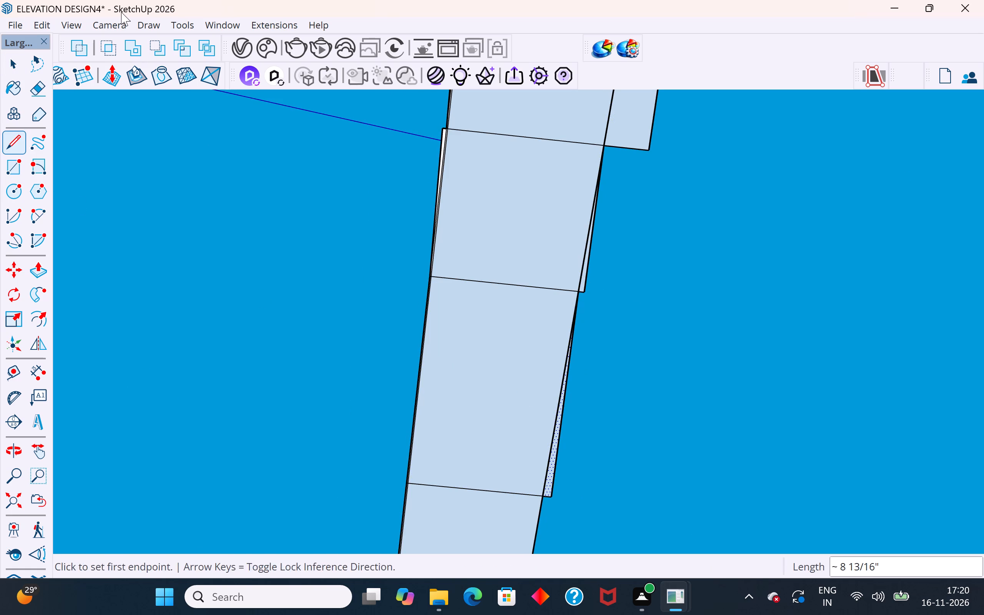
left_click(23, 58)
scroll(549, 489, "up", 4)
key("Delete")
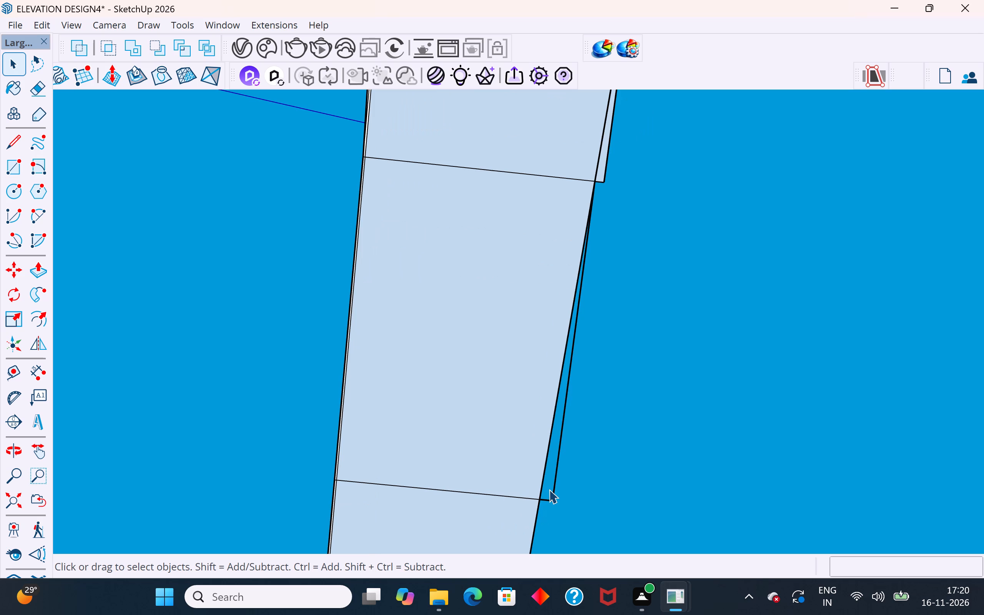
left_click(554, 490)
key("Delete")
left_click(550, 499)
key("Delete")
Split the next short rectangle's overhang with a line about 5 5/8" along the slab edge, and delete the sliver and its edges.
scroll(545, 494, "down", 4)
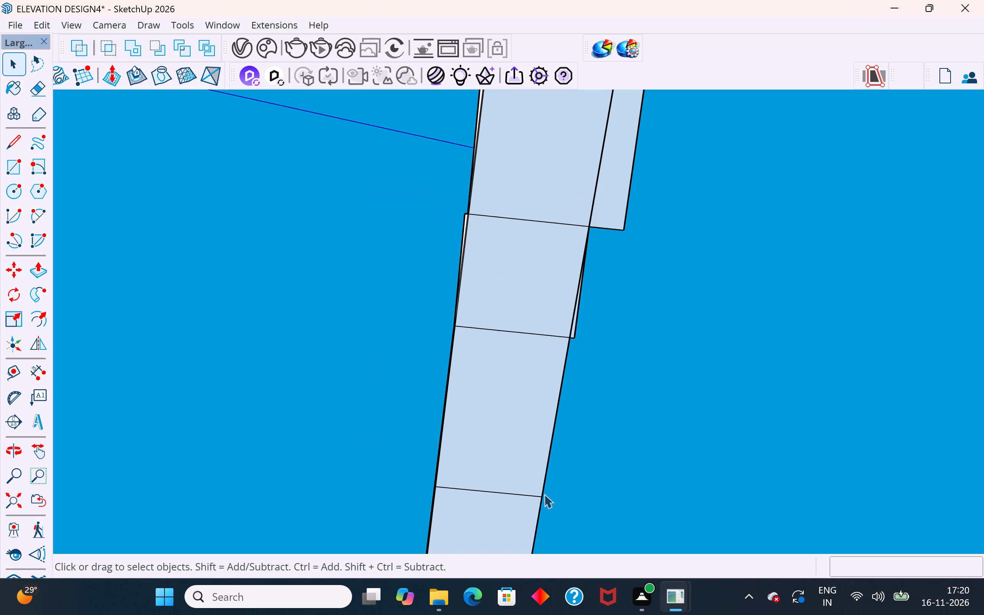
scroll(581, 316, "up", 8)
left_click(563, 328)
scroll(642, 304, "down", 8)
scroll(642, 303, "up", 8)
scroll(658, 341, "down", 3)
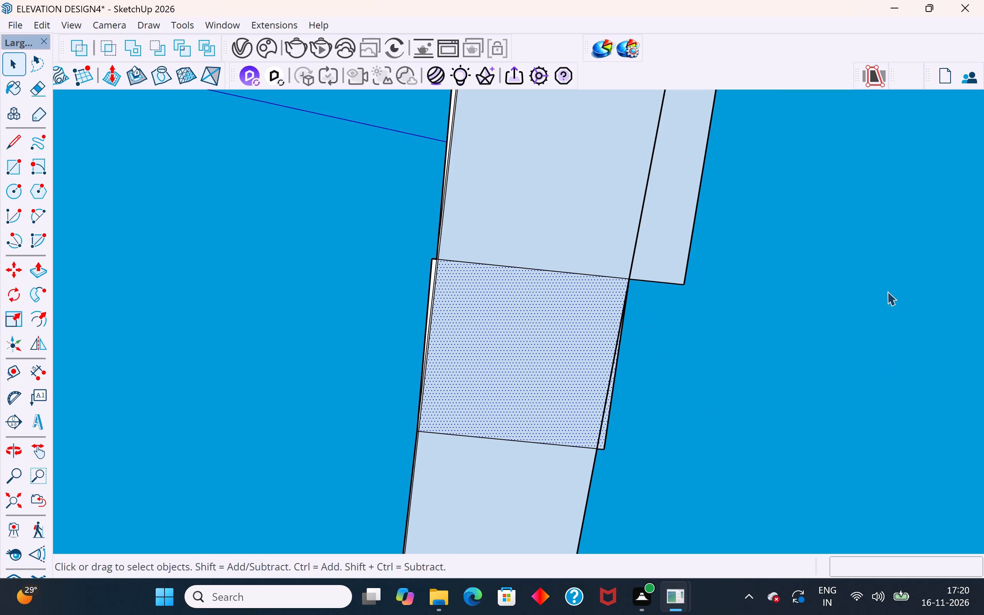
left_click(17, 142)
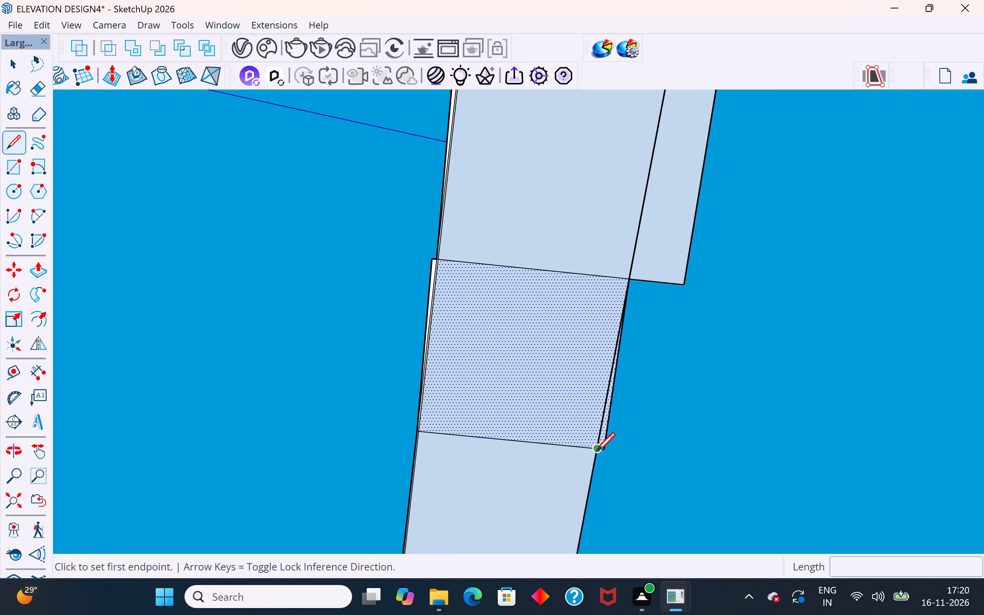
left_click(596, 453)
left_click(628, 283)
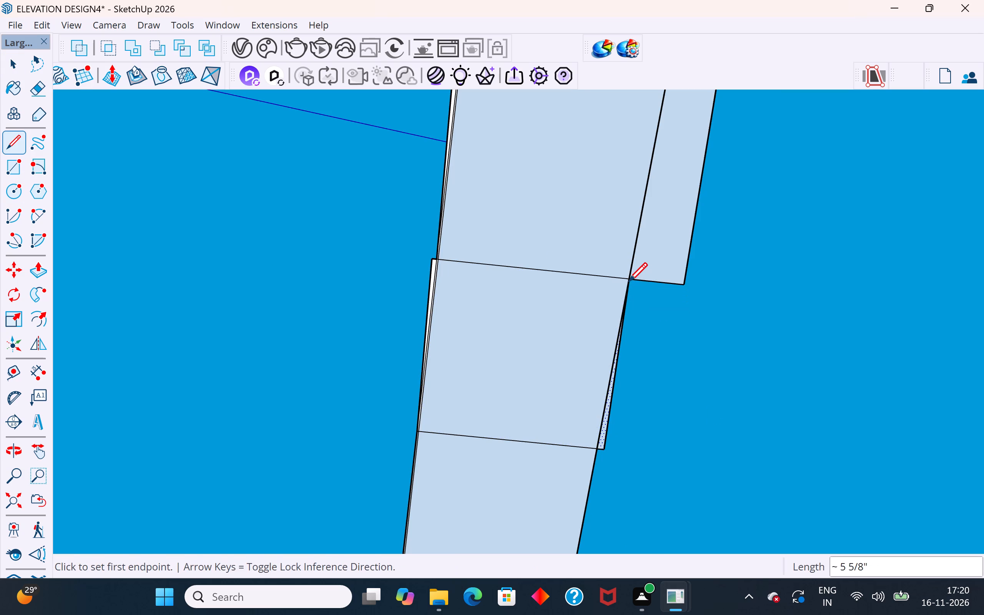
left_click(17, 68)
left_click(174, 302)
scroll(607, 427, "up", 4)
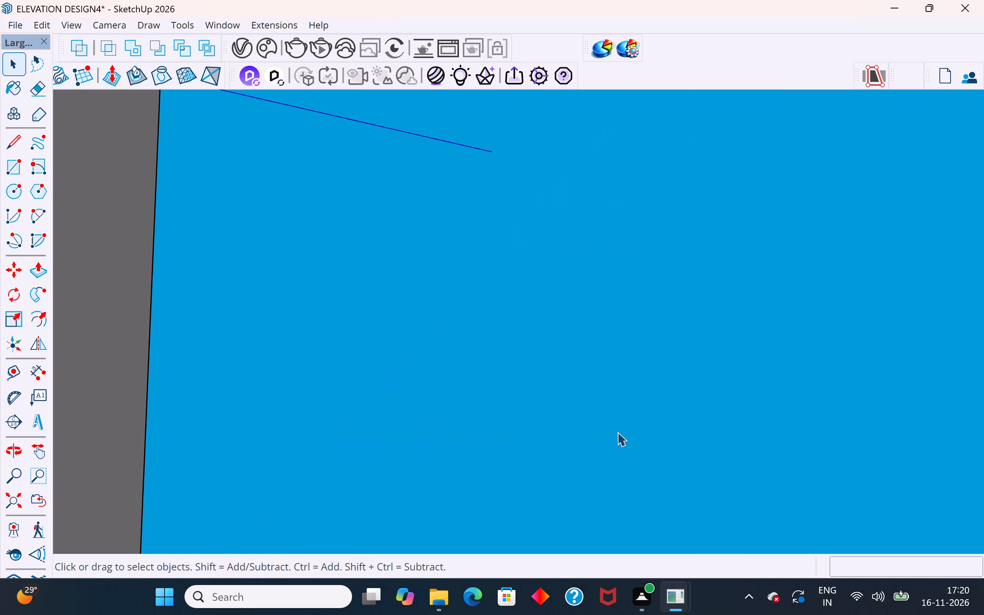
scroll(577, 442, "down", 2)
left_click(546, 434)
key("Delete")
left_click(547, 440)
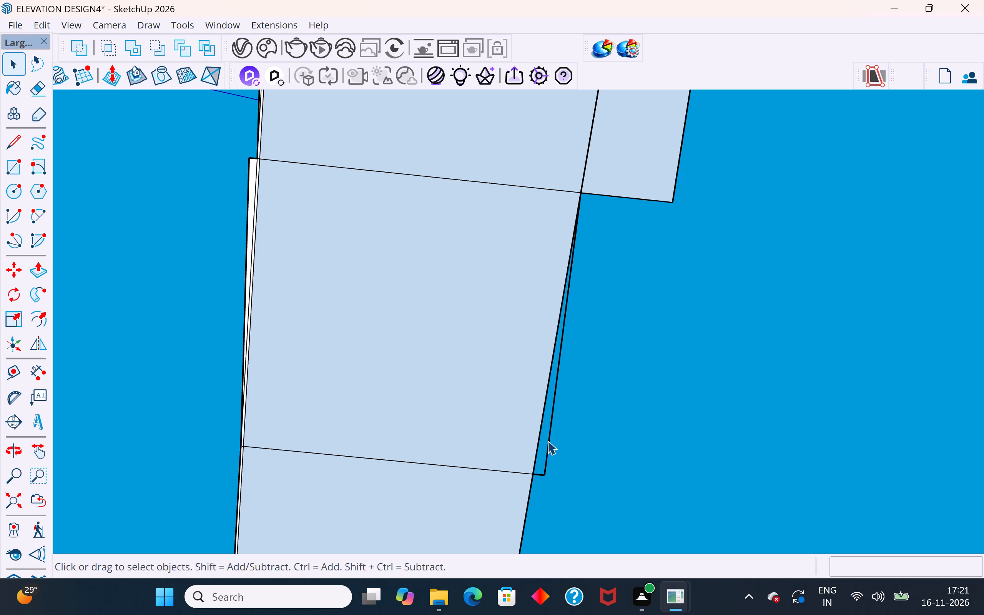
key("Delete")
left_click(544, 470)
left_click(540, 475)
key("Delete")
Delete the white sliver face protruding on that short rectangle's opposite side, together with its leftover end and outer edges.
scroll(608, 460, "down", 5)
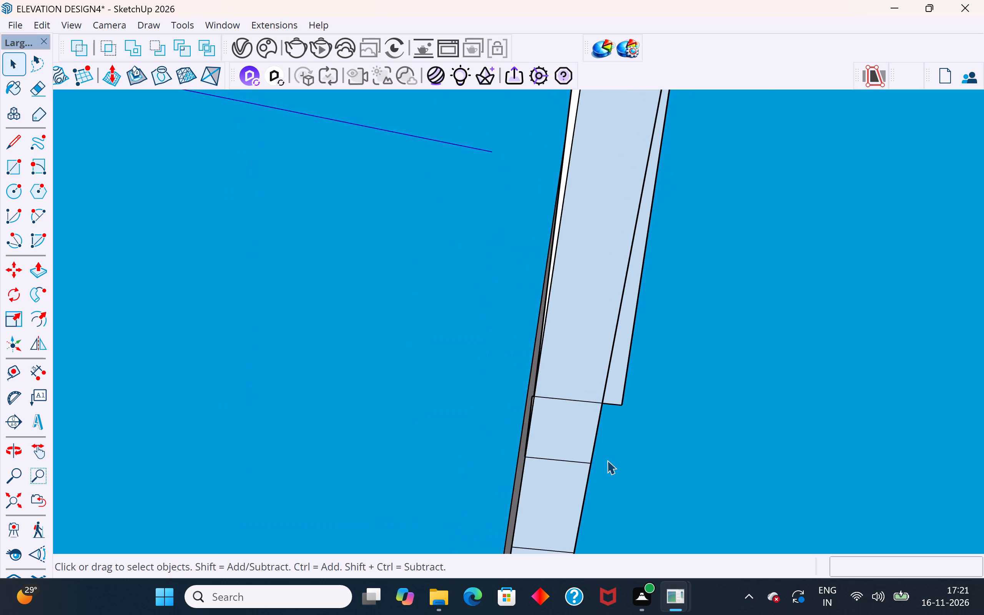
scroll(498, 409, "up", 18)
left_click(555, 371)
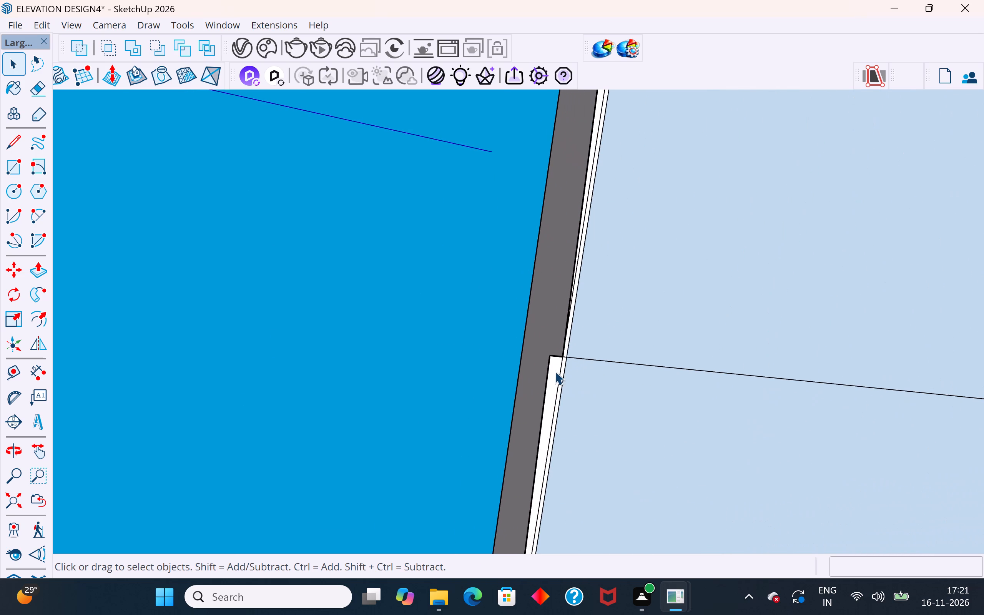
scroll(484, 268, "down", 3)
key("Delete")
scroll(530, 338, "down", 4)
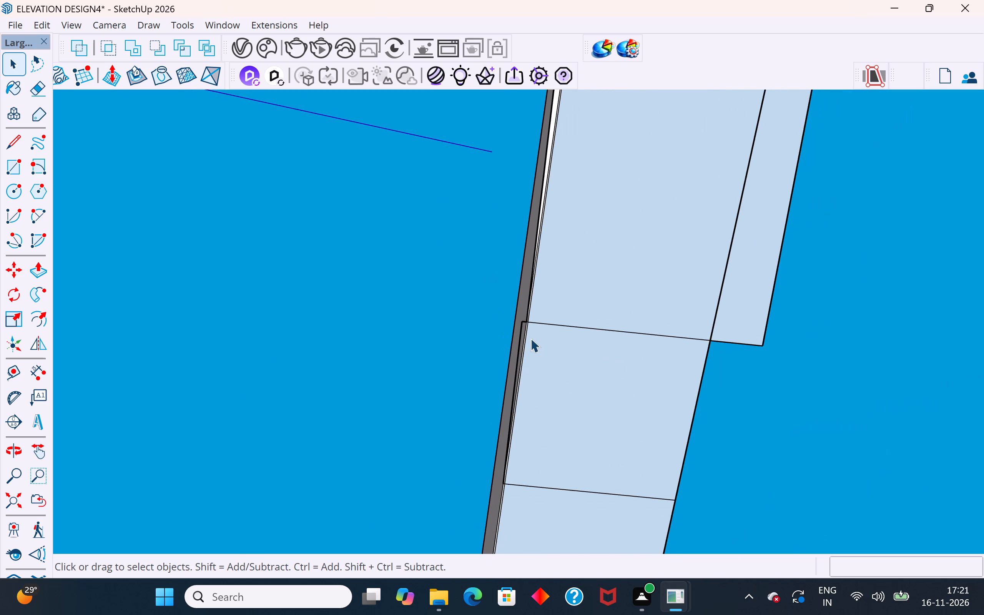
middle_click_drag(542, 345, 679, 486)
middle_click_drag(515, 370, 624, 563)
middle_click_drag(524, 325, 542, 491)
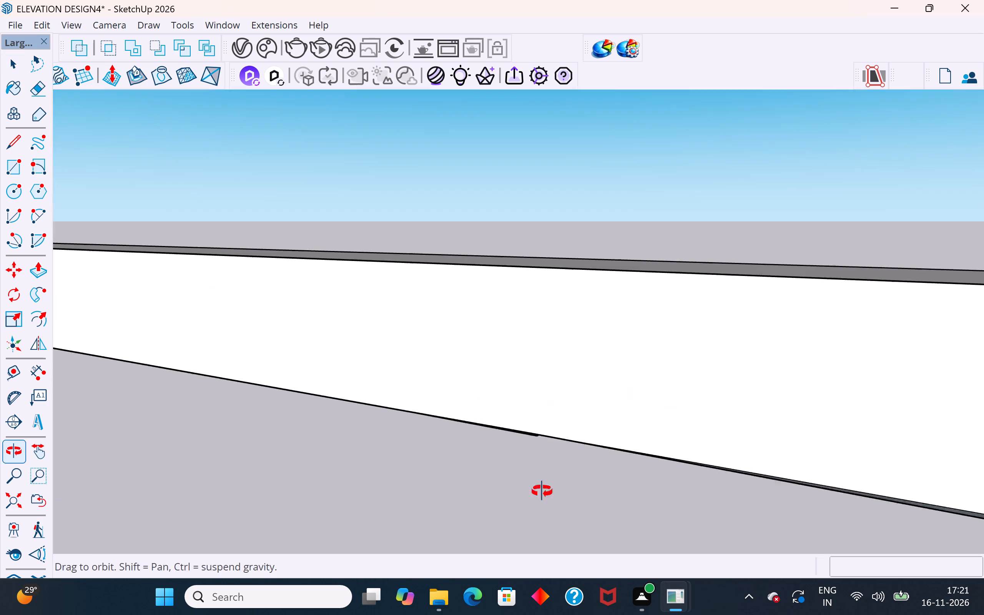
middle_click_drag(542, 491, 544, 522)
scroll(525, 389, "down", 3)
middle_click_drag(530, 444, 534, 535)
scroll(542, 504, "up", 5)
scroll(535, 490, "down", 5)
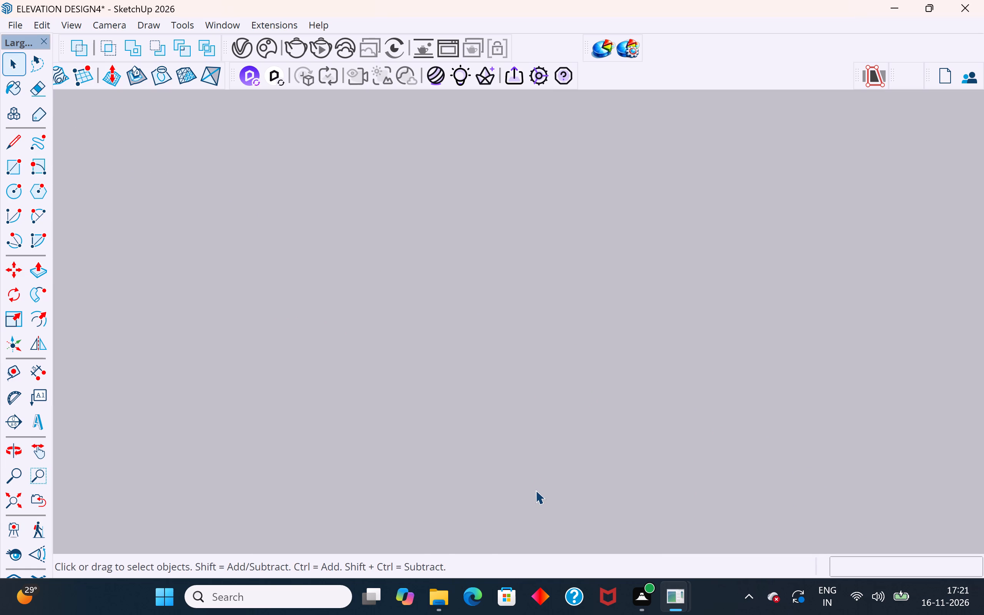
scroll(535, 490, "down", 4)
scroll(535, 486, "up", 6)
scroll(524, 470, "down", 2)
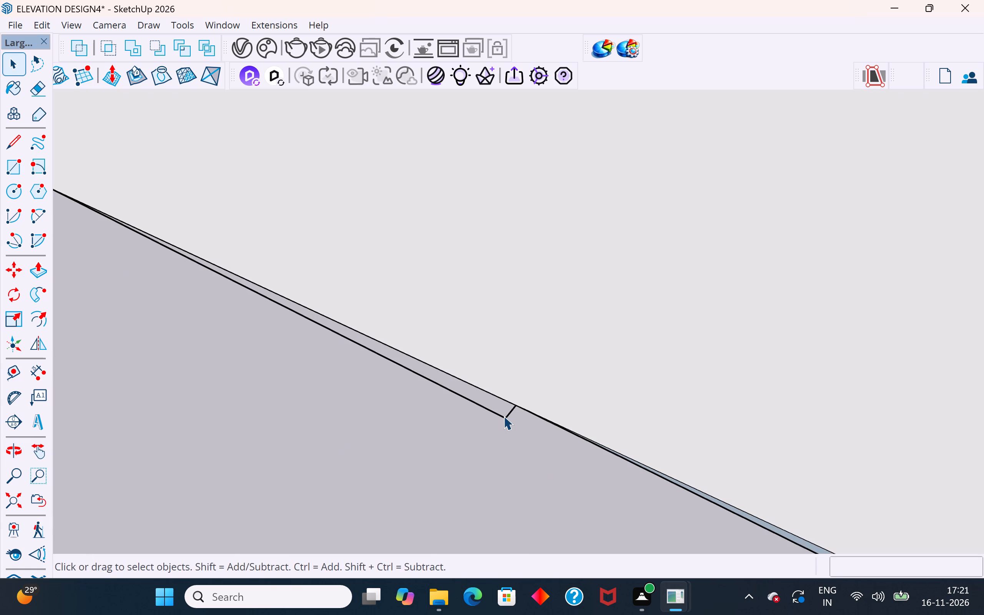
left_click(504, 416)
key("Delete")
left_click(497, 412)
key("Delete")
Delete the sliver face protruding from the inner side of the rectangle beside the staircase opening's corner, along with its outer edge.
scroll(495, 412, "down", 5)
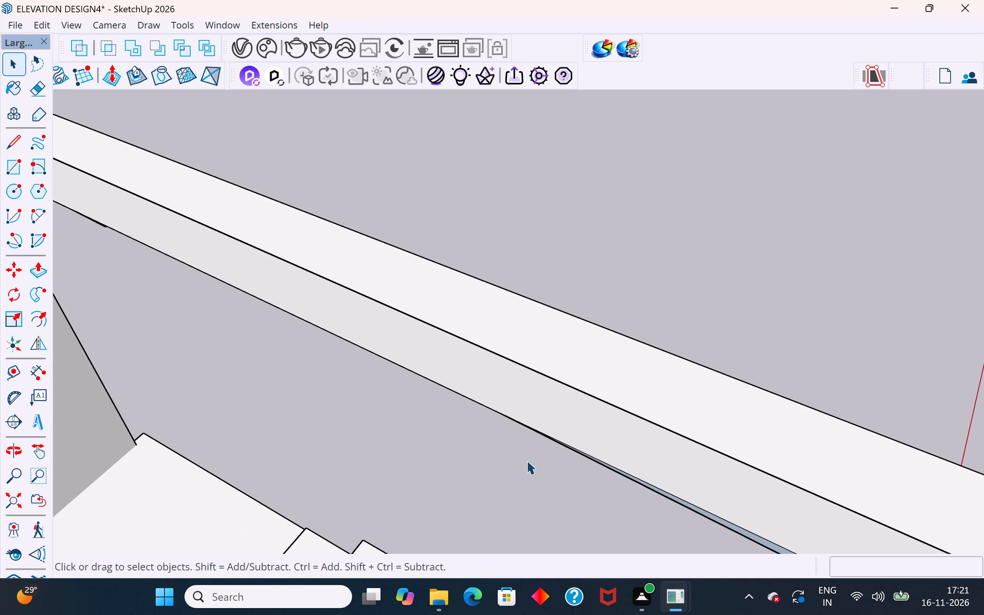
scroll(445, 330, "down", 4)
middle_click_drag(604, 459, 446, 182)
scroll(347, 479, "down", 5)
middle_click_drag(405, 376, 397, 247)
scroll(430, 317, "up", 3)
middle_click_drag(431, 263, 414, 190)
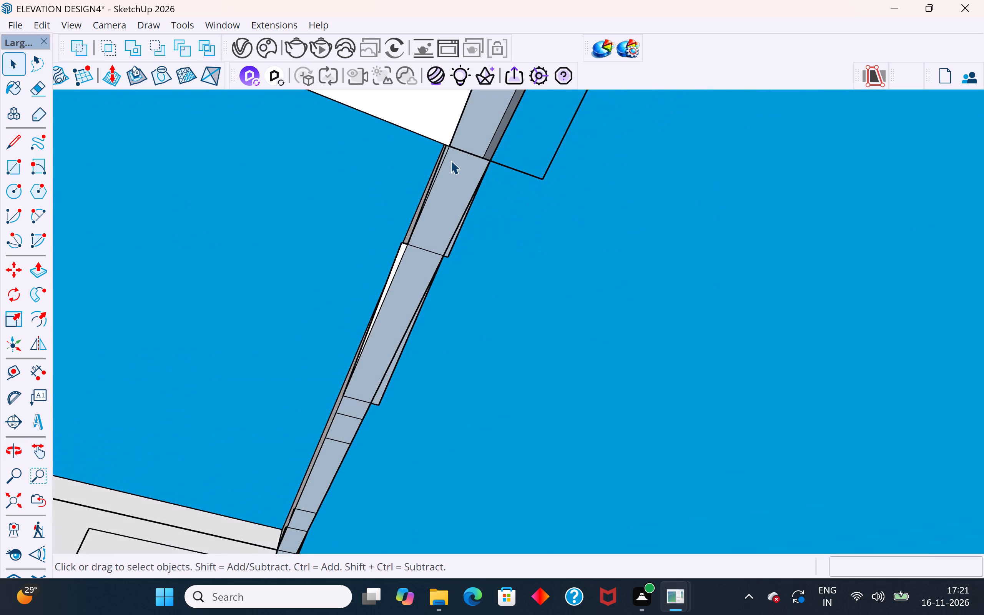
scroll(451, 160, "up", 10)
middle_click_drag(443, 144, 429, 117)
scroll(438, 123, "up", 5)
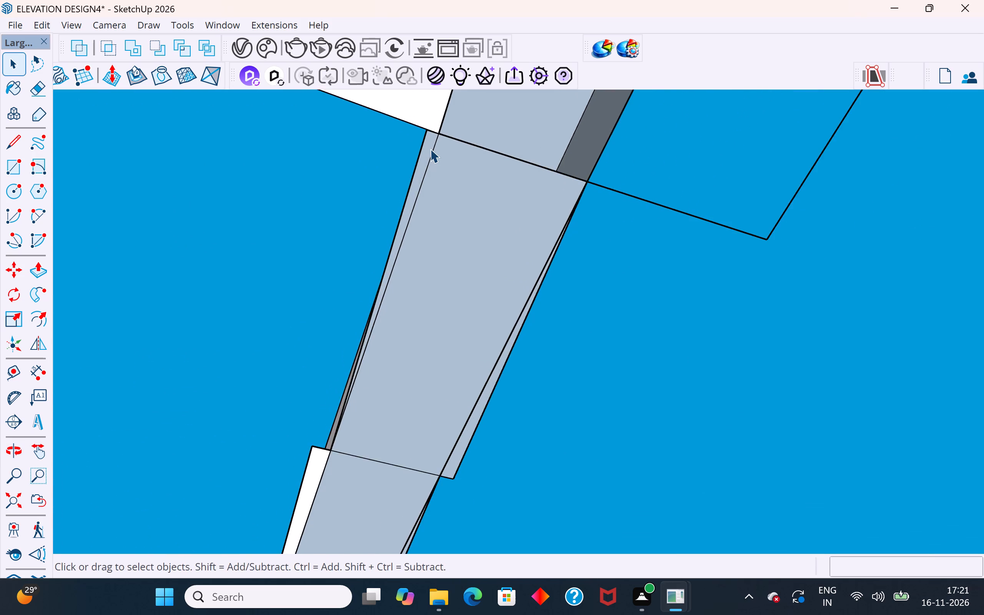
scroll(430, 149, "up", 2)
left_click(429, 148)
key("Delete")
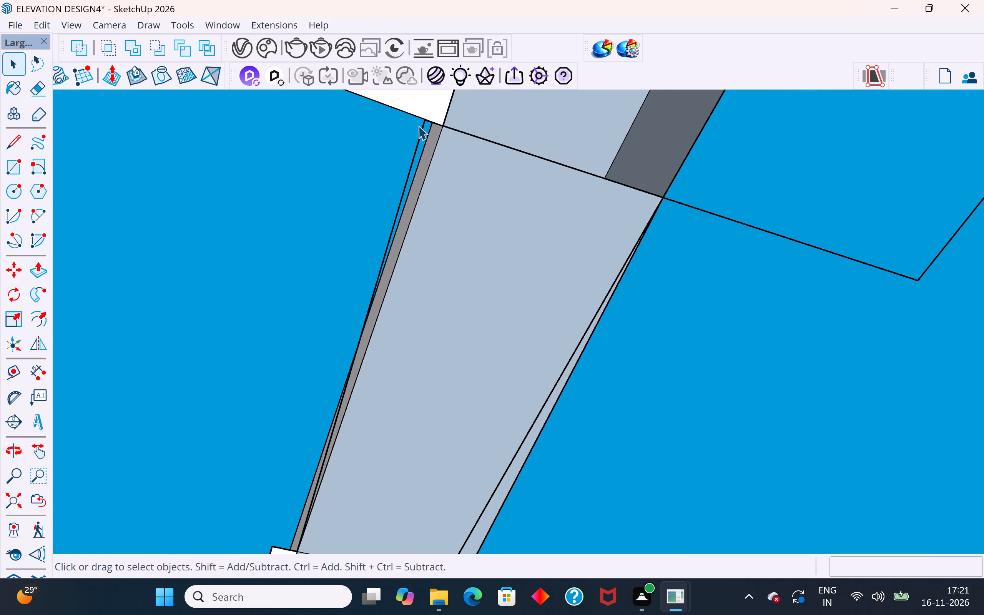
left_click(423, 128)
key("Delete")
Split that rectangle's opposite overhang with a line about 1' 8 5/16" along the slab edge, and delete the sliver and its border edges.
scroll(402, 226, "down", 3)
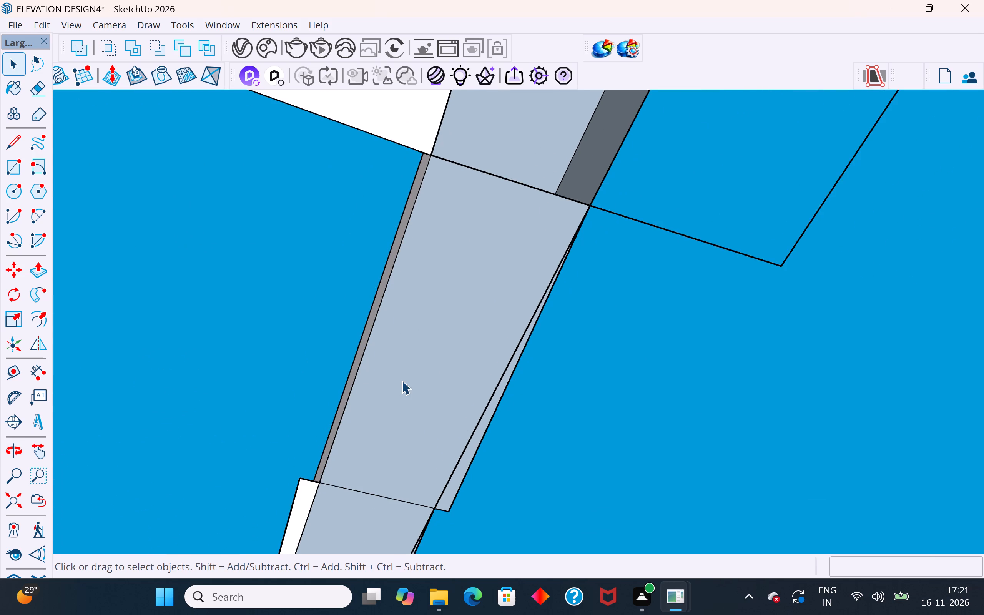
scroll(401, 379, "down", 3)
scroll(432, 469, "up", 3)
left_click(439, 470)
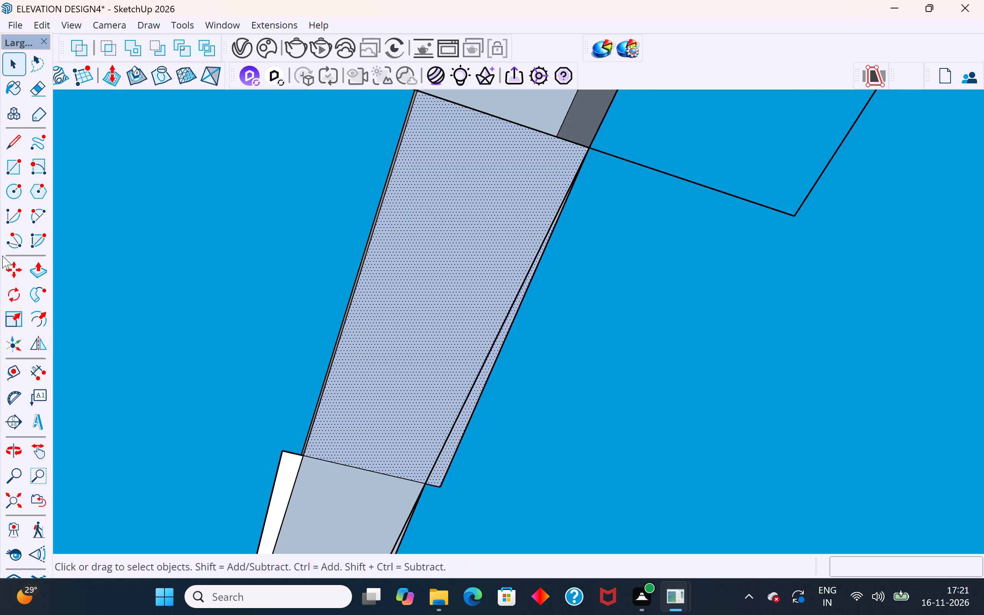
left_click(11, 170)
left_click(15, 147)
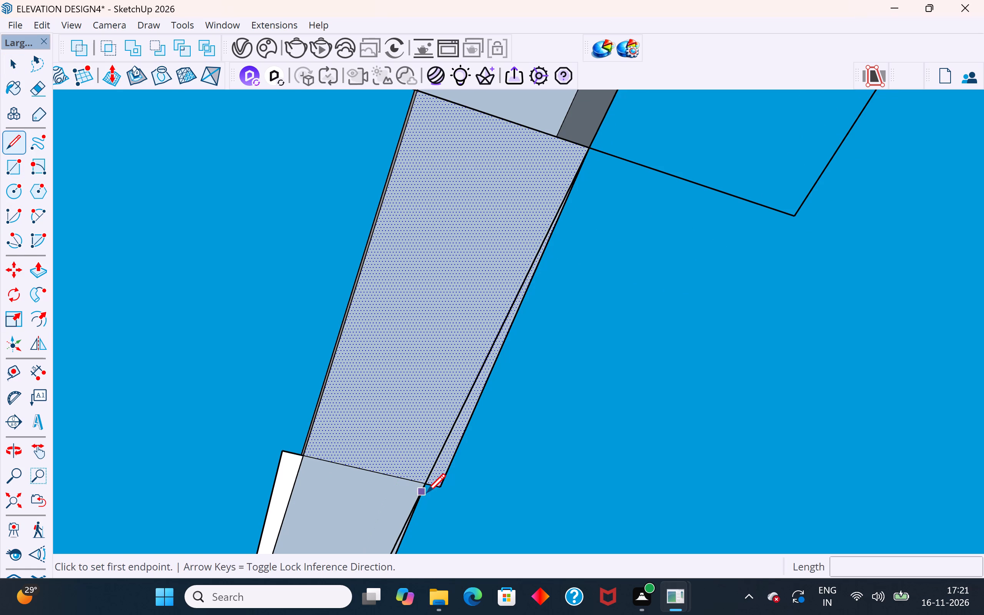
left_click(426, 485)
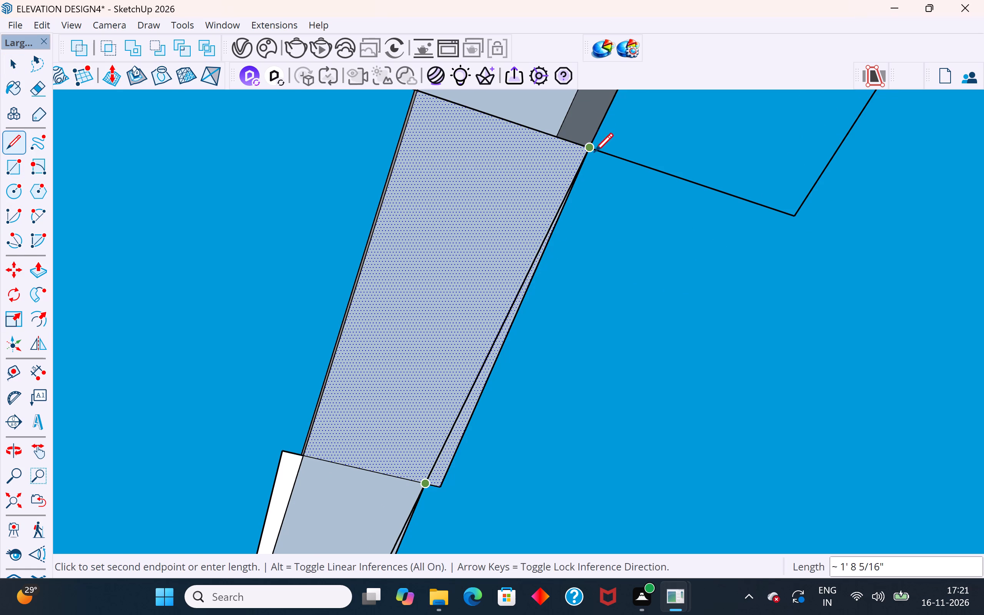
left_click(588, 149)
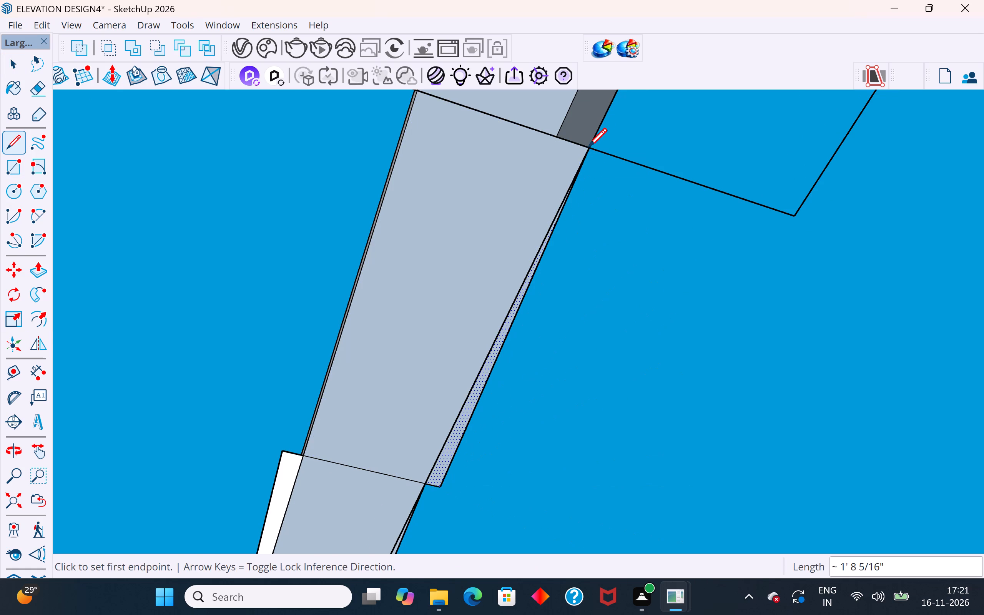
left_click(12, 57)
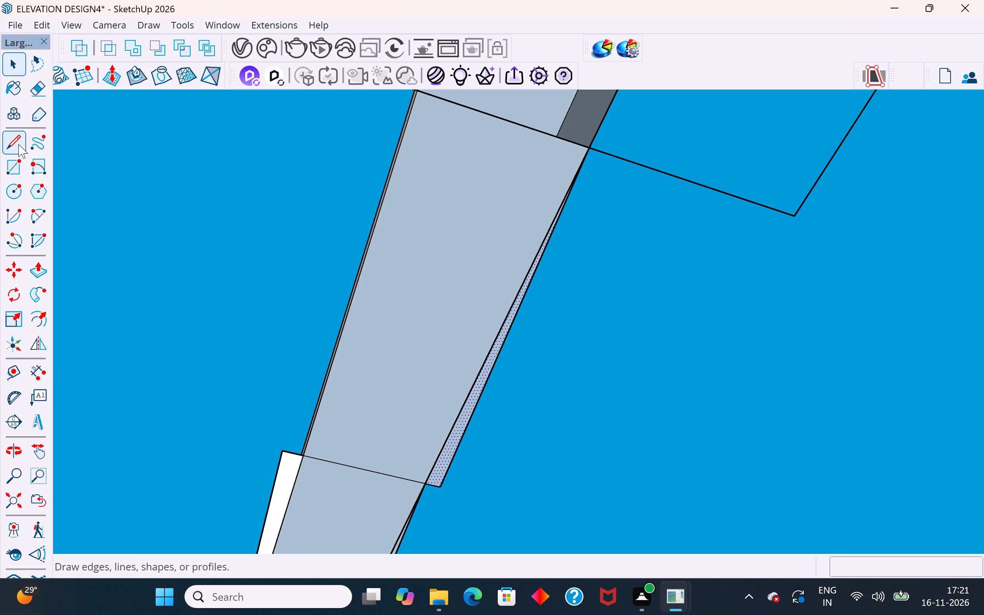
left_click(10, 58)
left_click(119, 178)
left_click(451, 454)
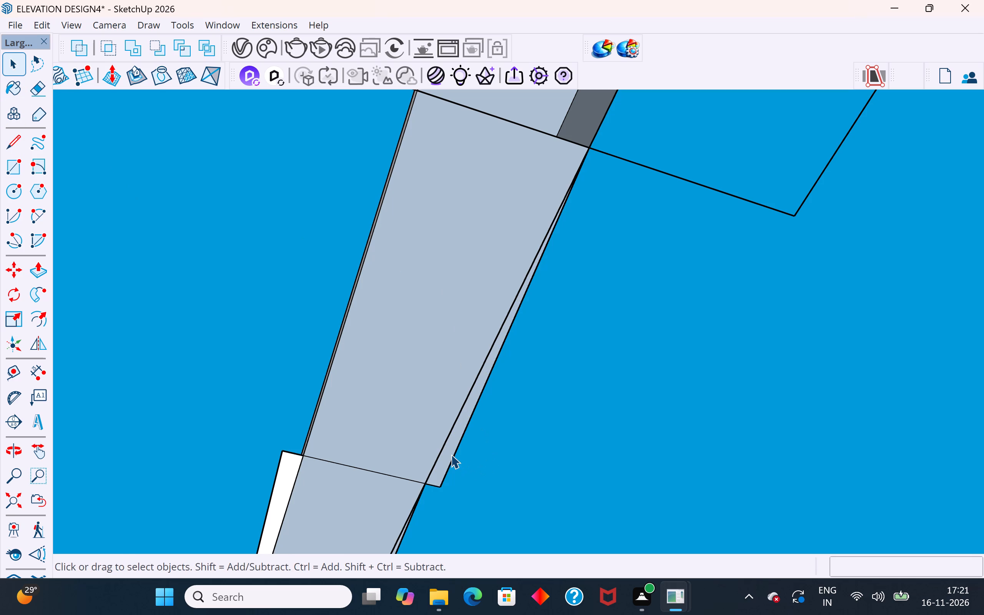
key("Delete")
left_click(450, 464)
key("Delete")
left_click(437, 485)
key("Delete")
Delete the white sliver face protruding from the inner side of the adjoining rectangle, together with its short leftover end edge.
scroll(433, 404, "down", 2)
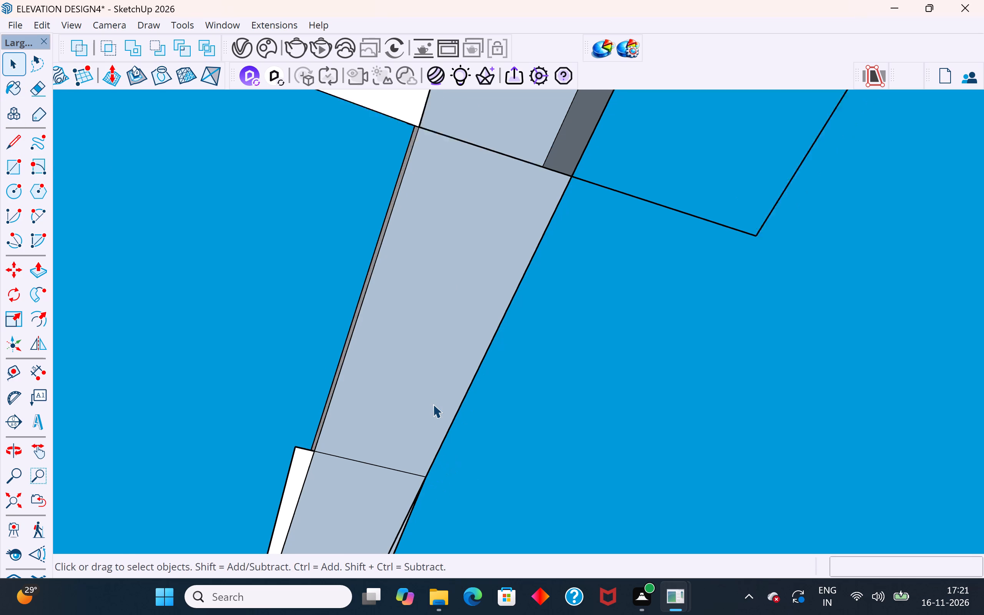
scroll(433, 404, "down", 7)
middle_click_drag(450, 367, 781, 387)
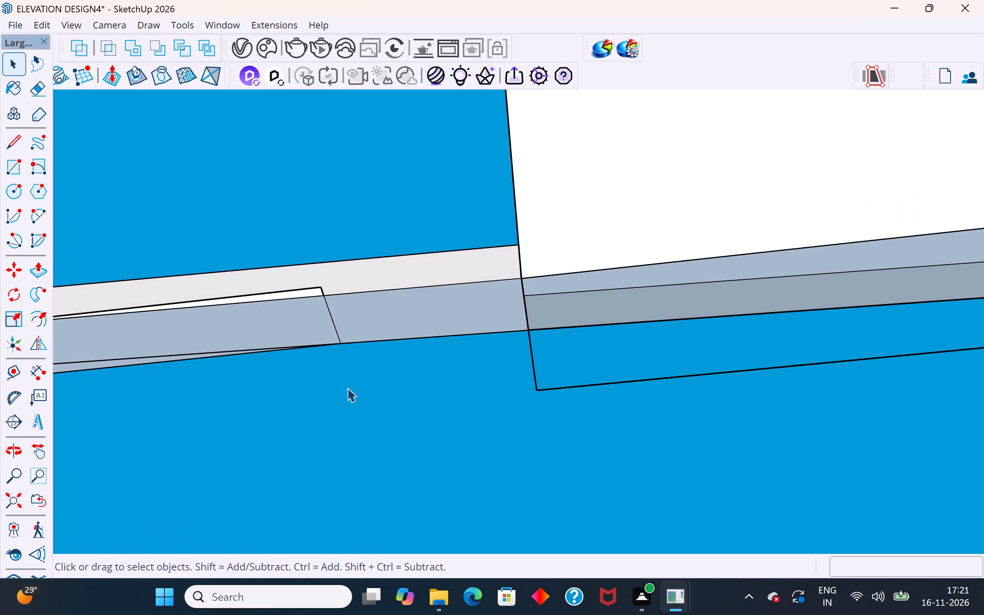
scroll(295, 305, "up", 4)
middle_click_drag(293, 293, 142, 245)
middle_click_drag(331, 372, 220, 332)
left_click(356, 406)
left_click(360, 406)
key("Delete")
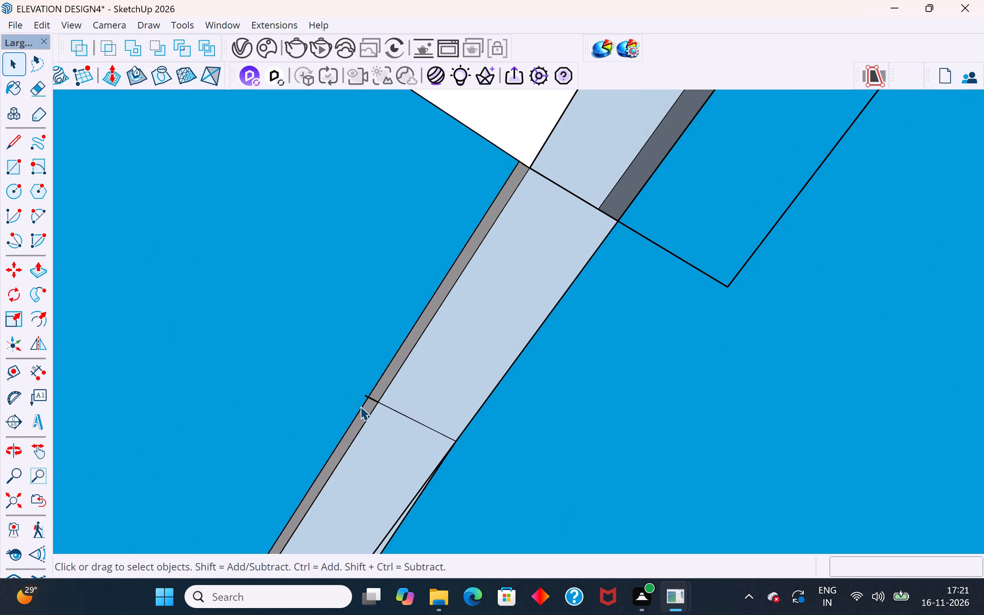
left_click(371, 399)
key("Delete")
Examine the whole house and the selected roof slab from below and above, around the staircase opening.
scroll(347, 376, "down", 10)
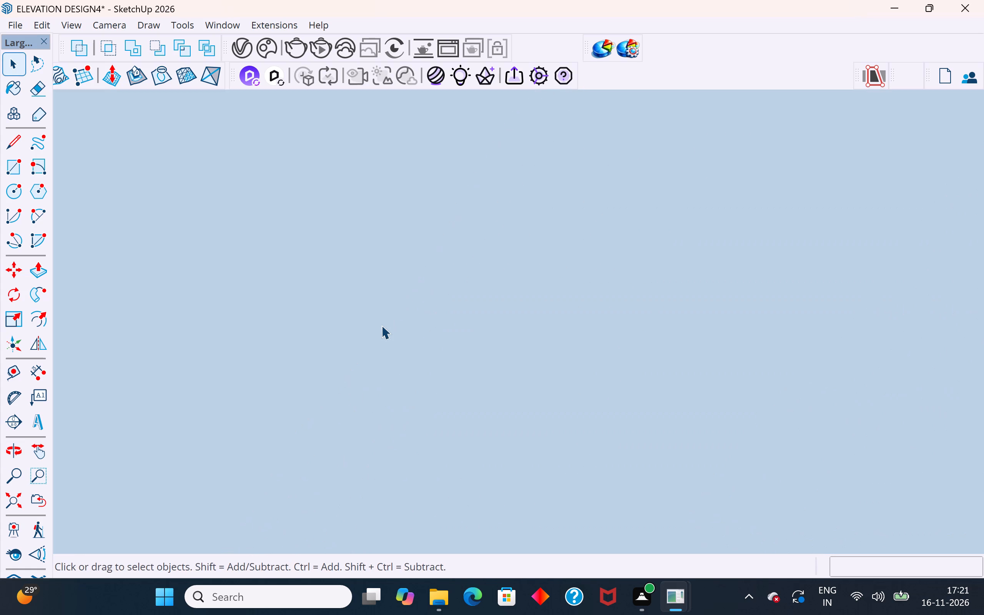
scroll(381, 325, "down", 4)
left_click(18, 500)
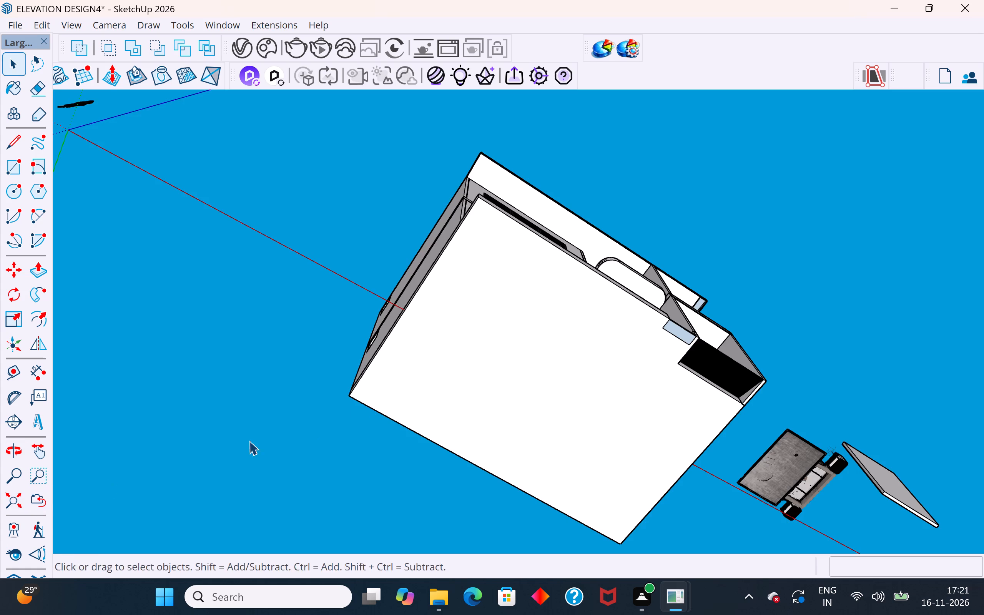
middle_click_drag(452, 241, 535, 484)
middle_click_drag(464, 275, 467, 452)
scroll(532, 298, "up", 1)
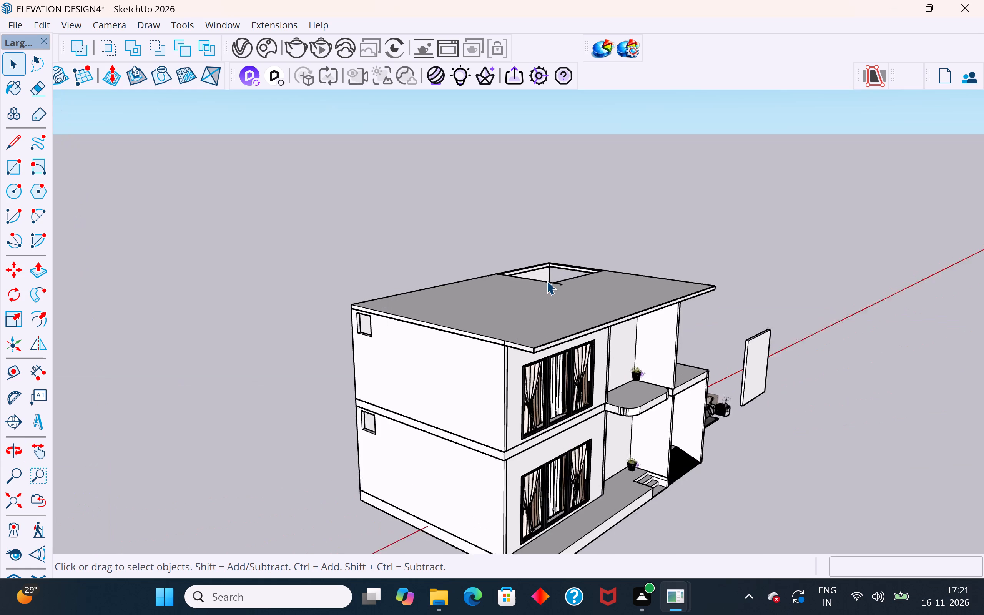
scroll(547, 281, "up", 2)
middle_click_drag(589, 368, 206, 253)
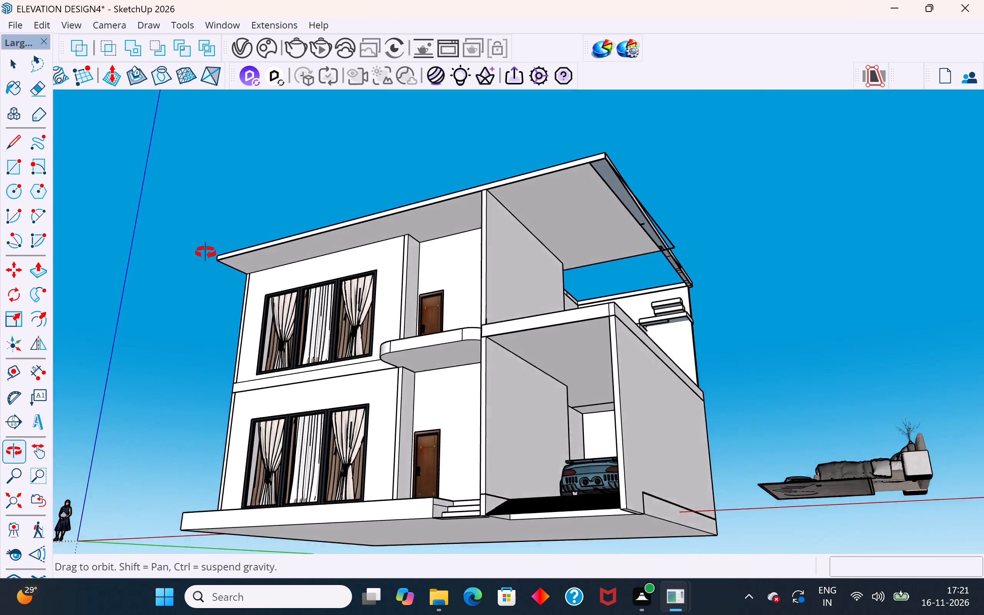
middle_click_drag(206, 253, 210, 273)
scroll(563, 225, "up", 3)
middle_click_drag(657, 264, 692, 120)
scroll(692, 206, "up", 3)
left_click(690, 228)
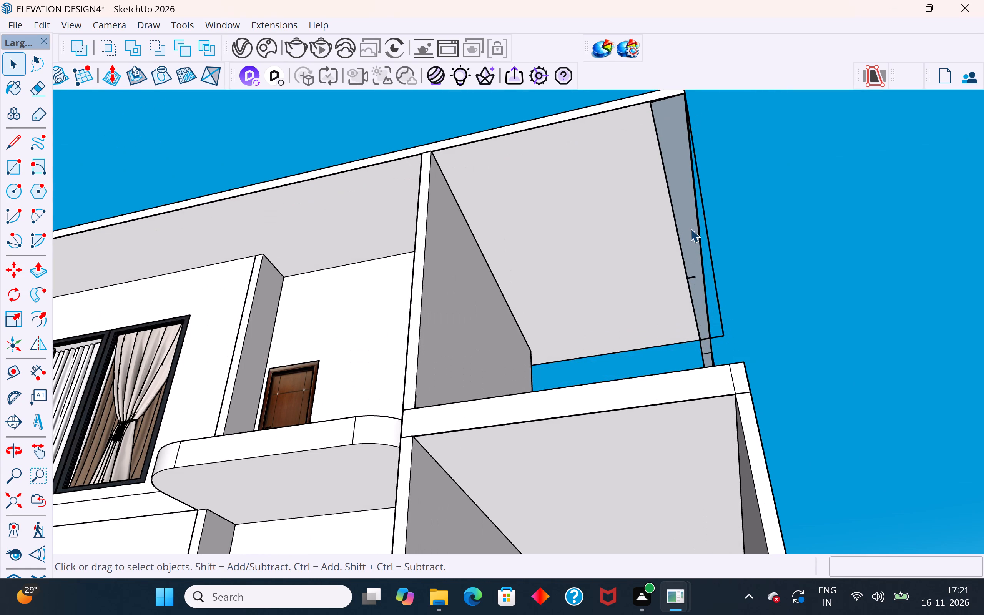
middle_click_drag(701, 256, 636, 525)
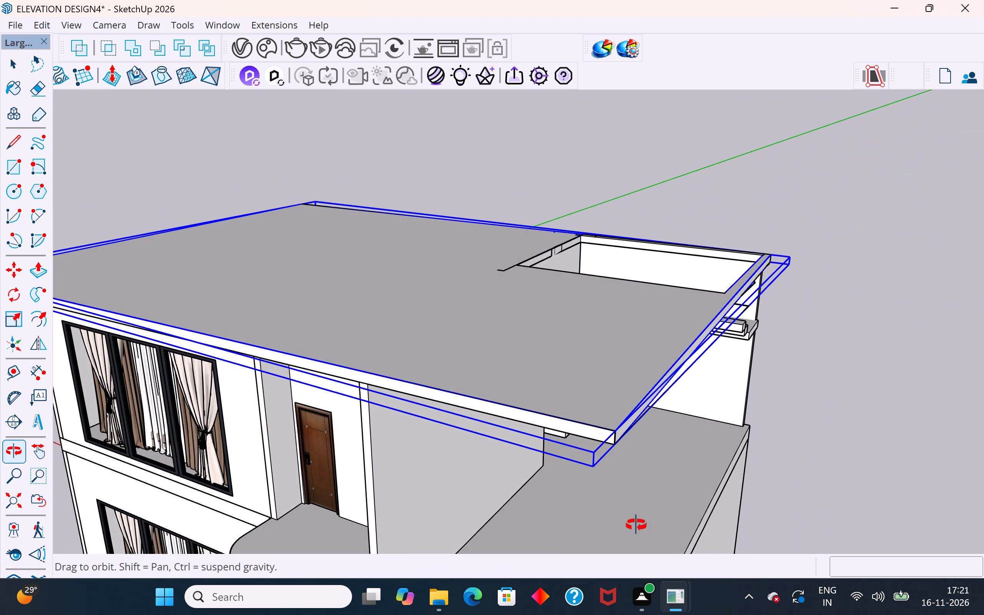
middle_click_drag(636, 525, 637, 525)
middle_click_drag(783, 197, 838, 231)
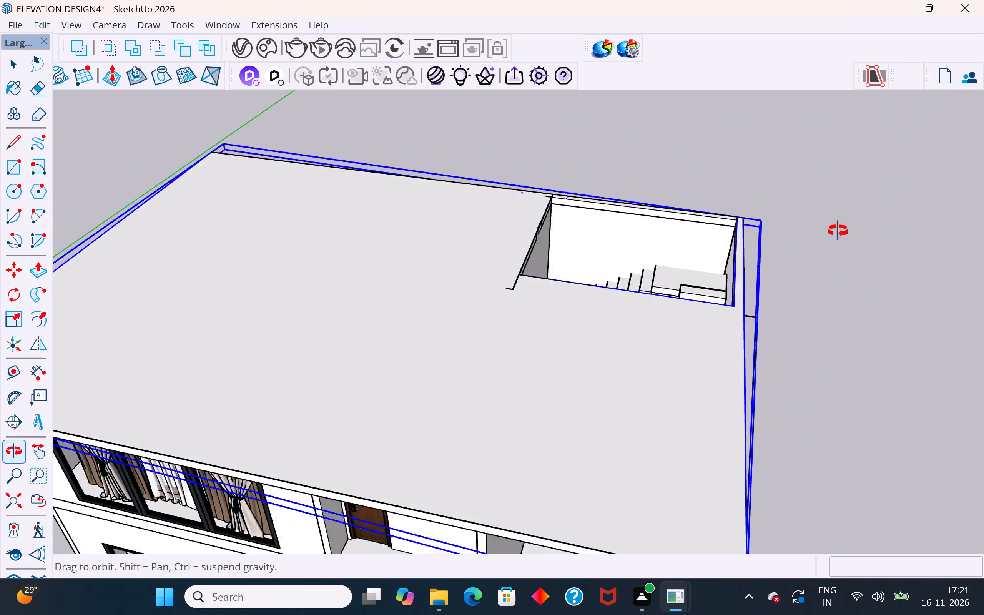
middle_click_drag(838, 231, 802, 14)
Delete the short stray edge on the roof slab's underside strip near the staircase opening.
scroll(738, 145, "up", 7)
left_click(689, 198)
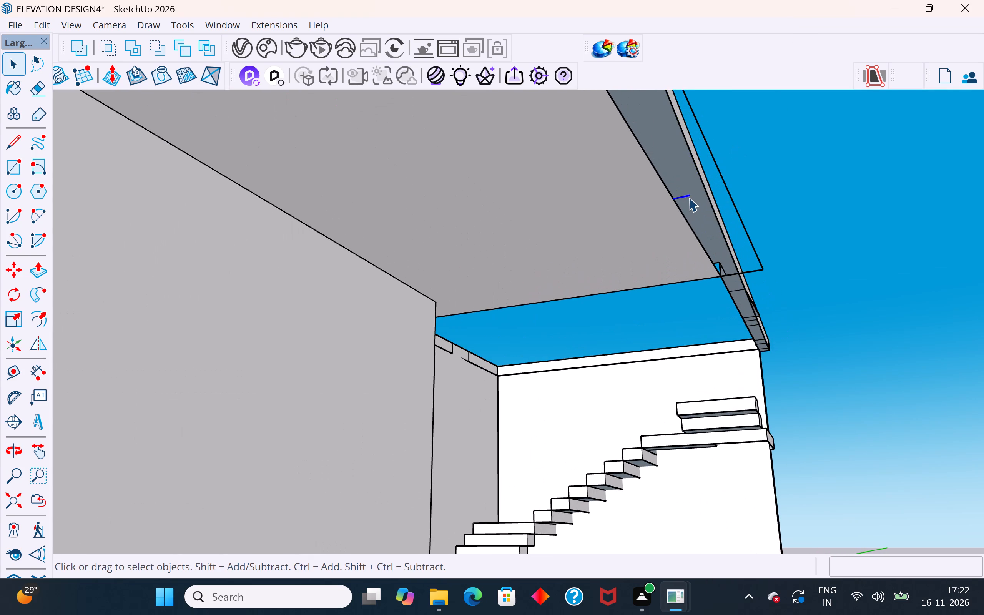
key("Delete")
middle_click_drag(735, 288, 730, 233)
scroll(730, 233, "up", 3)
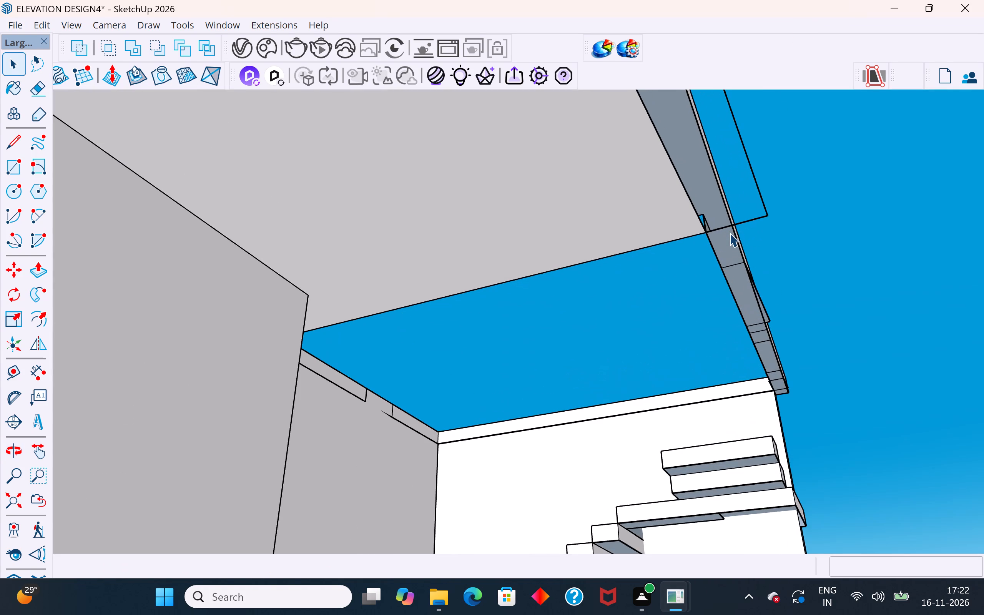
Undo the latest edge and sliver deletions along the roof slab's underside strip near the staircase opening.
scroll(730, 233, "up", 8)
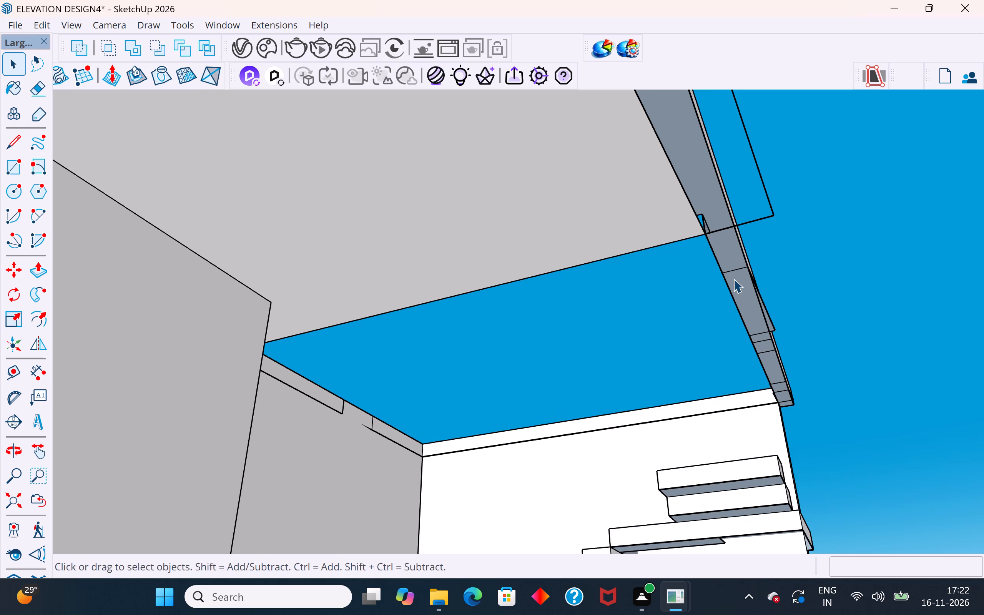
middle_click_drag(754, 271, 699, 365)
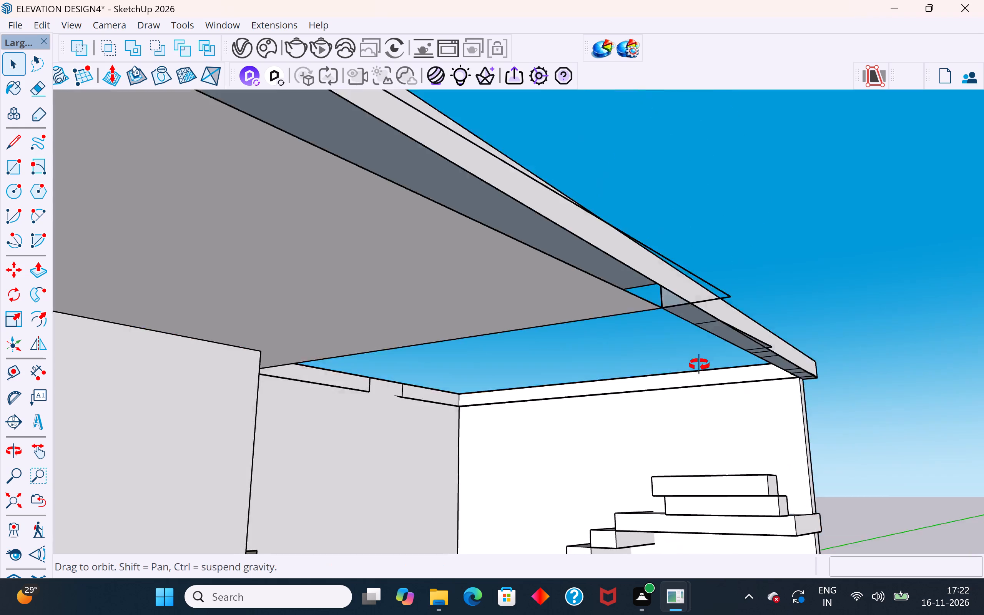
middle_click_drag(699, 365, 796, 393)
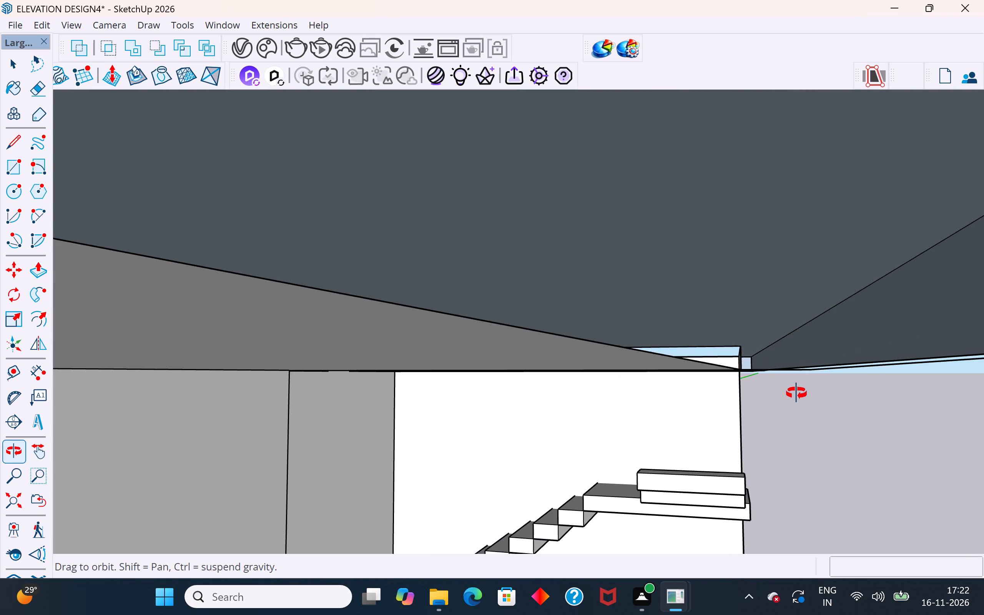
middle_click_drag(796, 393, 792, 366)
scroll(720, 415, "down", 3)
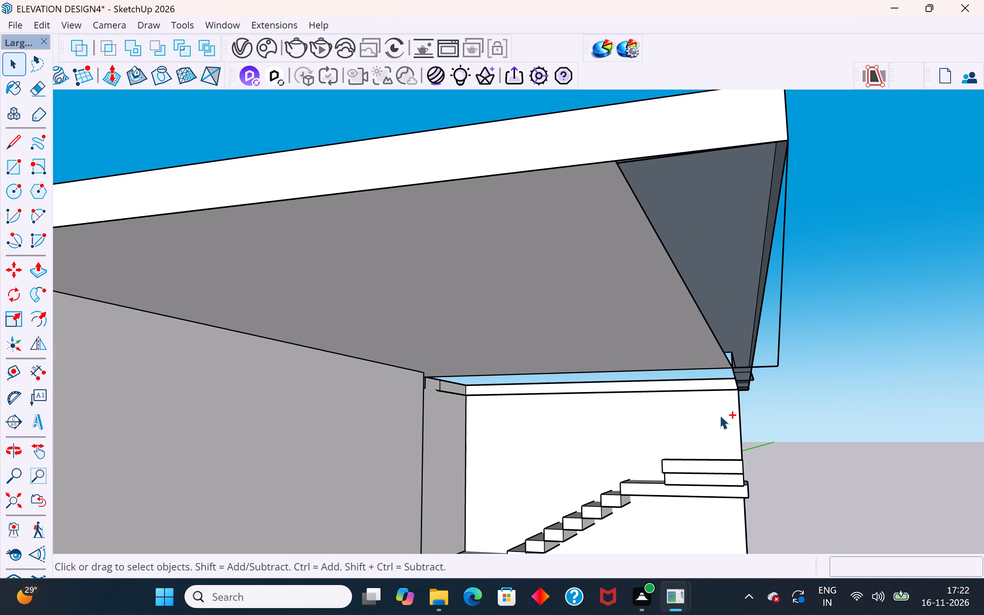
key("ctrl+z")
key("ctrl+z")
key("ctrl+z")
key("ctrl+z")
key("ctrl+z")
key("ctrl+z")
key("ctrl+z")
key("ctrl+z")
key("ctrl+z")
key("ctrl+z")
key("ctrl+z")
key("ctrl+z")
key("ctrl+z")
key("ctrl+z")
key("ctrl+z")
key("ctrl+z")
key("ctrl+z")
key("ctrl+z")
key("ctrl+z")
key("ctrl+z")
key("ctrl+z")
key("ctrl+z")
key("ctrl+z")
key("ctrl+z")
key("ctrl+z")
Undo the earlier lines and rectangle outlines drawn across the roof slab's underside strip beside the staircase opening.
middle_click_drag(731, 269, 678, 227)
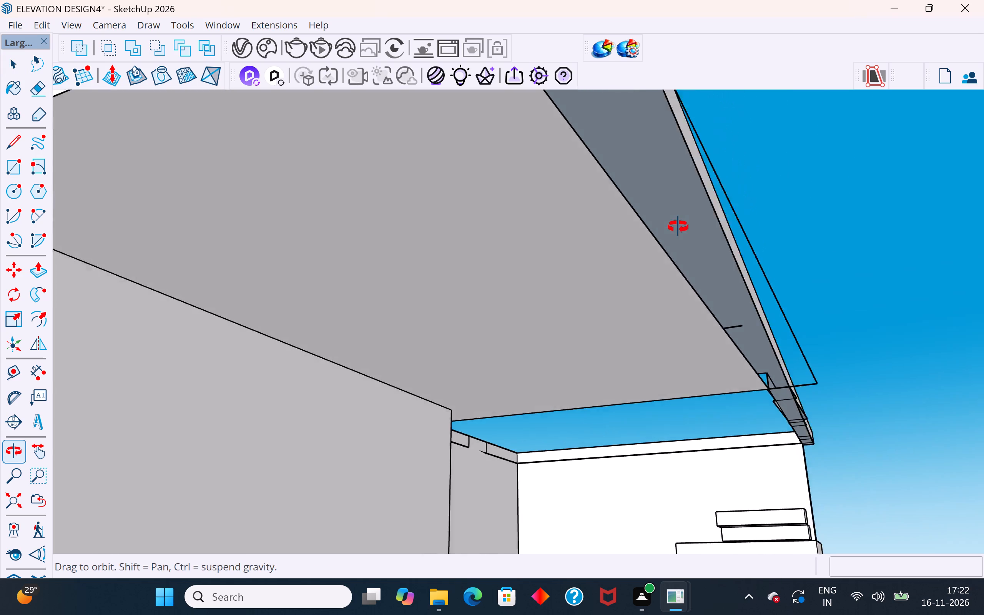
middle_click_drag(678, 227, 666, 242)
left_click(672, 256)
middle_click_drag(691, 273, 753, 289)
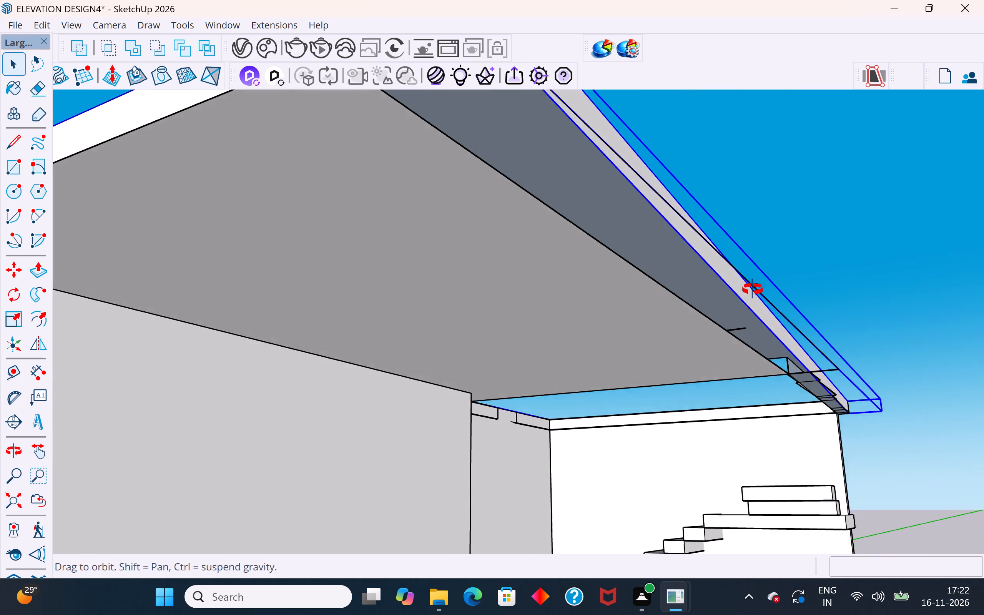
middle_click_drag(753, 289, 858, 244)
key("ctrl+z")
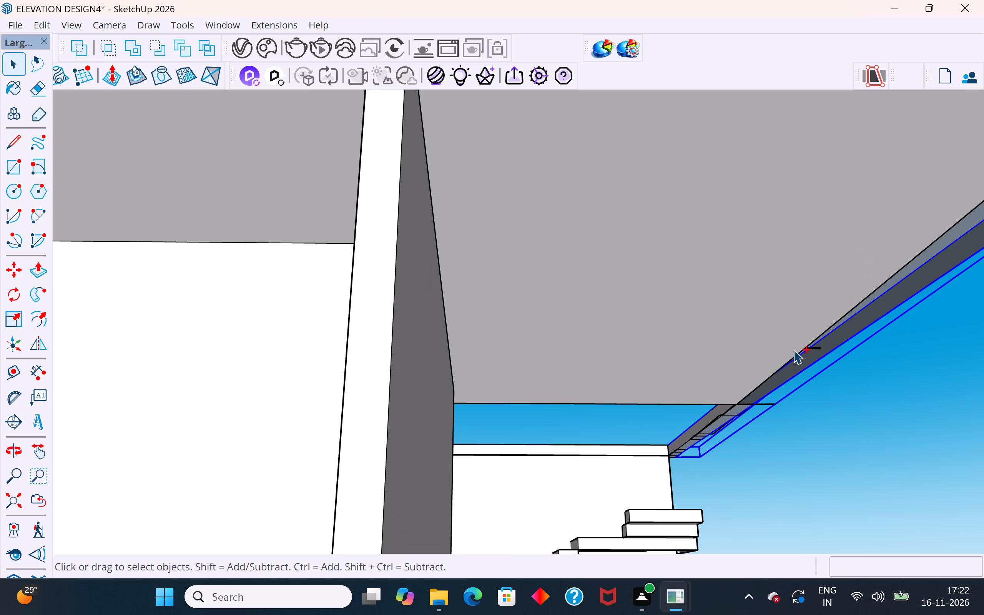
key("ctrl+z")
key("ctrl+z")
key("ctrl+z")
key("ctrl+z")
key("ctrl+z")
key("ctrl+z")
key("ctrl+z")
key("ctrl+z")
key("ctrl+z")
key("ctrl+z")
key("ctrl+z")
key("ctrl+z")
key("ctrl+z")
key("ctrl+z")
key("ctrl+z")
key("ctrl+z")
key("ctrl+z")
key("ctrl+z")
key("ctrl+z")
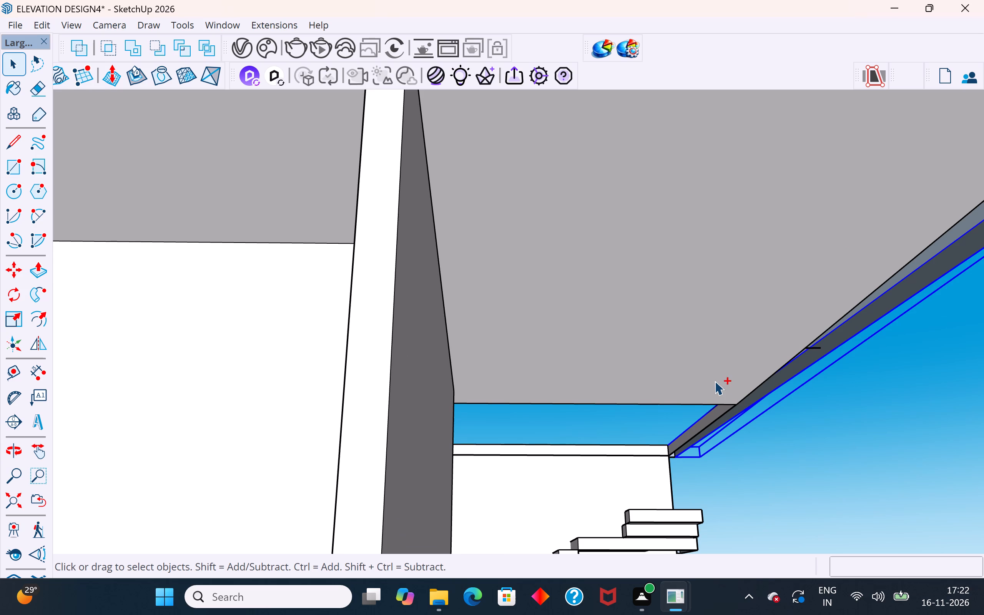
key("ctrl+z")
key("ctrl+z")
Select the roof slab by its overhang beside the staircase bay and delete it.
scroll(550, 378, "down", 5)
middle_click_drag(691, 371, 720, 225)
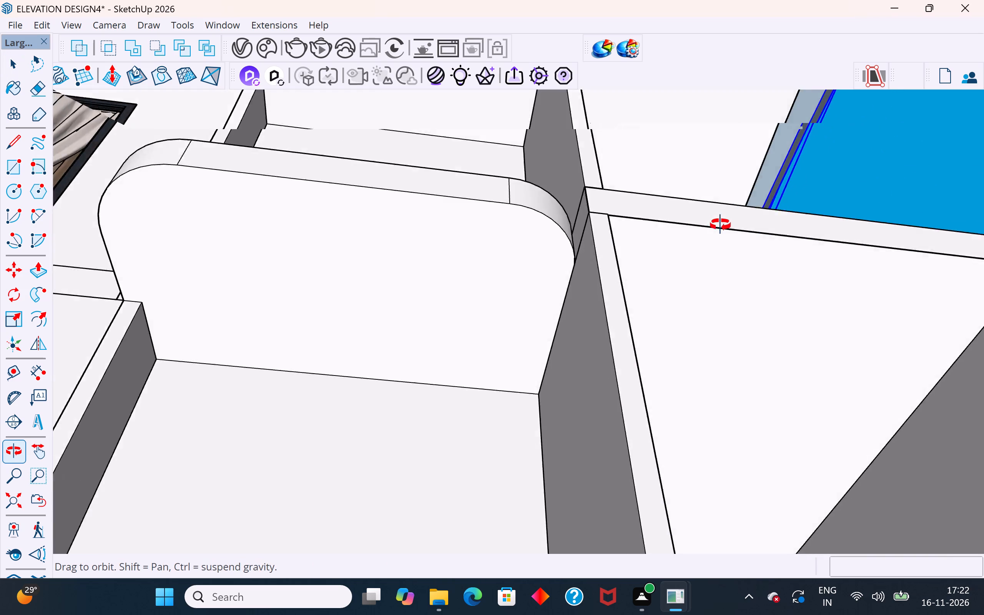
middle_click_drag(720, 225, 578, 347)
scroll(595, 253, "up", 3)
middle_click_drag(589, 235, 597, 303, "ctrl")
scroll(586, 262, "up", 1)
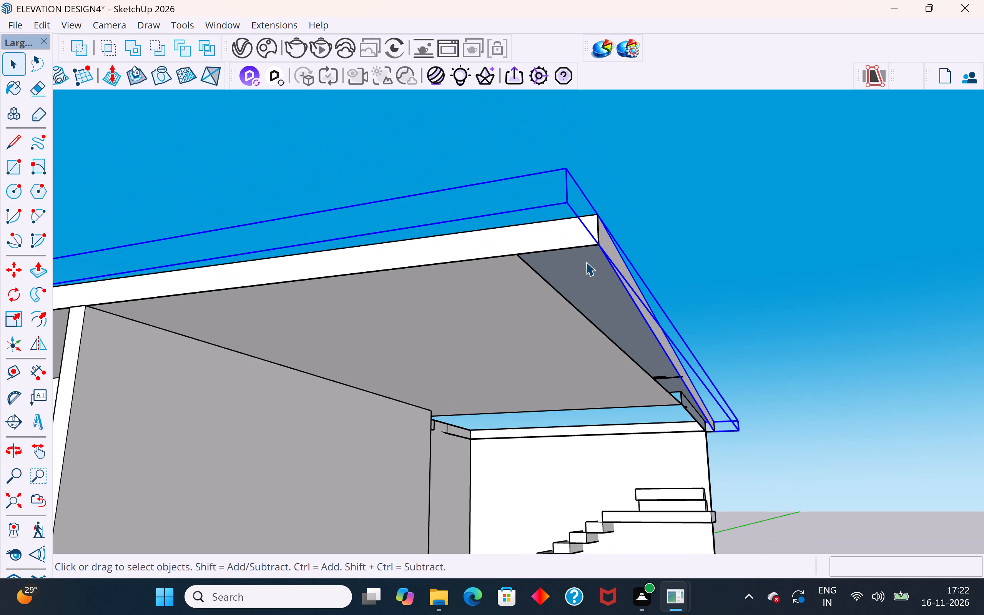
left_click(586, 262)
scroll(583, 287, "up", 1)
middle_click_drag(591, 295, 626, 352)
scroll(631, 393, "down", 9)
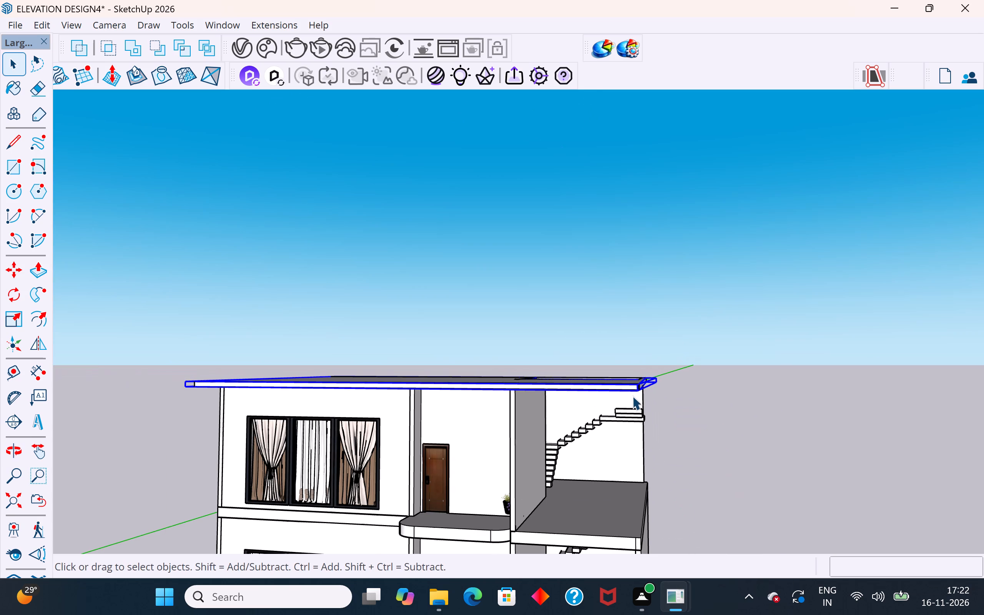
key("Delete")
Examine the remaining underside face, slab edges and staircase bay from above and below.
middle_click_drag(505, 371, 535, 521)
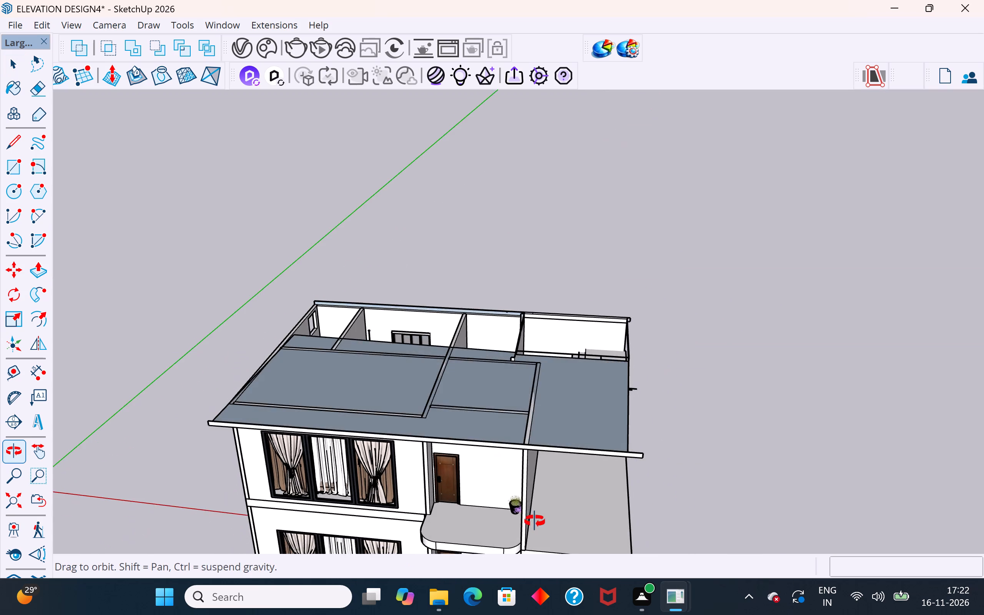
middle_click_drag(535, 521, 590, 585)
scroll(644, 401, "up", 3)
middle_click_drag(653, 381, 608, 393)
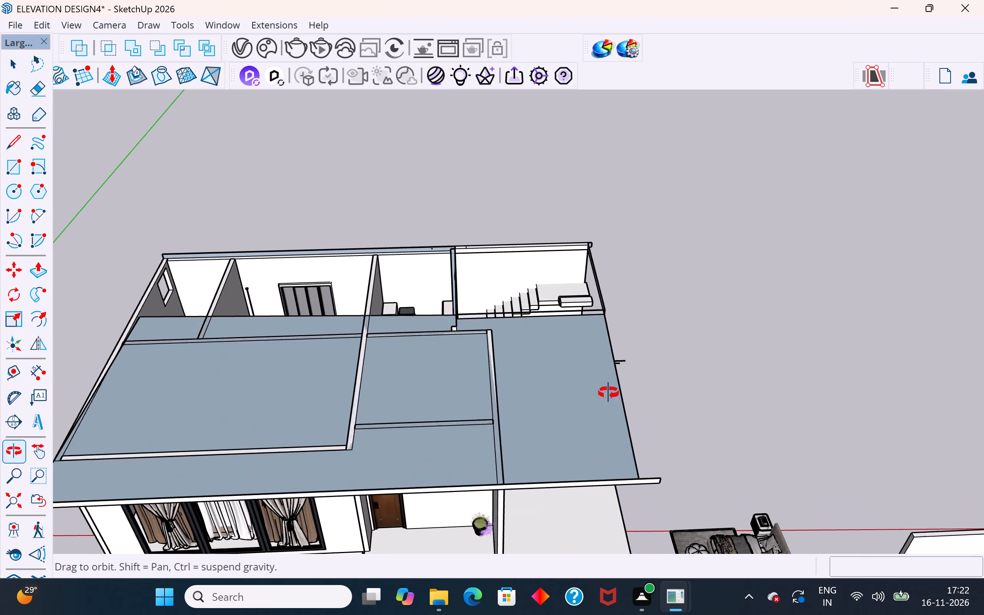
middle_click_drag(608, 393, 356, 539)
scroll(488, 433, "up", 3)
middle_click_drag(529, 418, 738, 413)
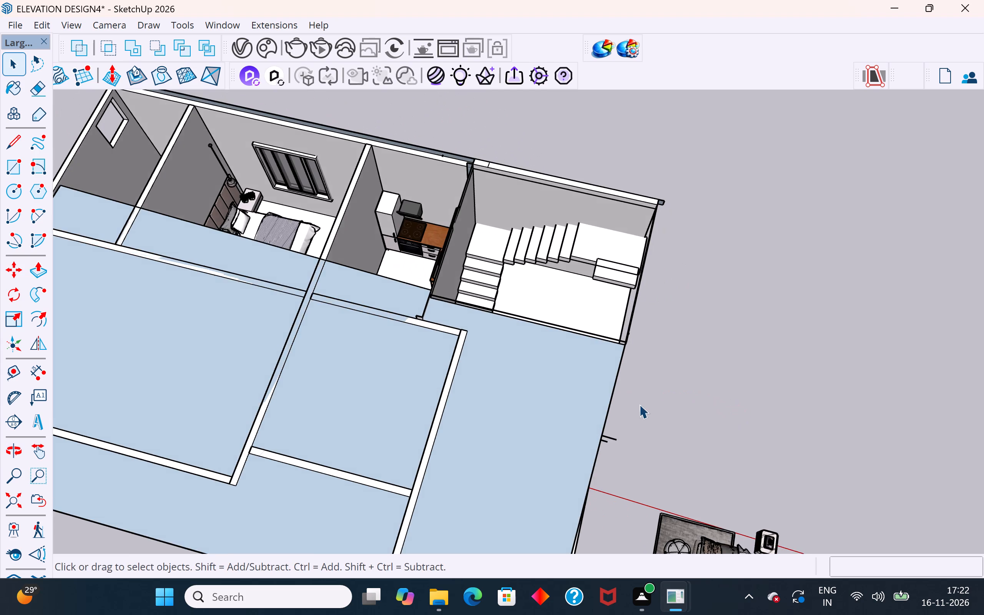
scroll(565, 306, "down", 3)
middle_click_drag(569, 388, 672, 49)
middle_click_drag(608, 331, 554, 138)
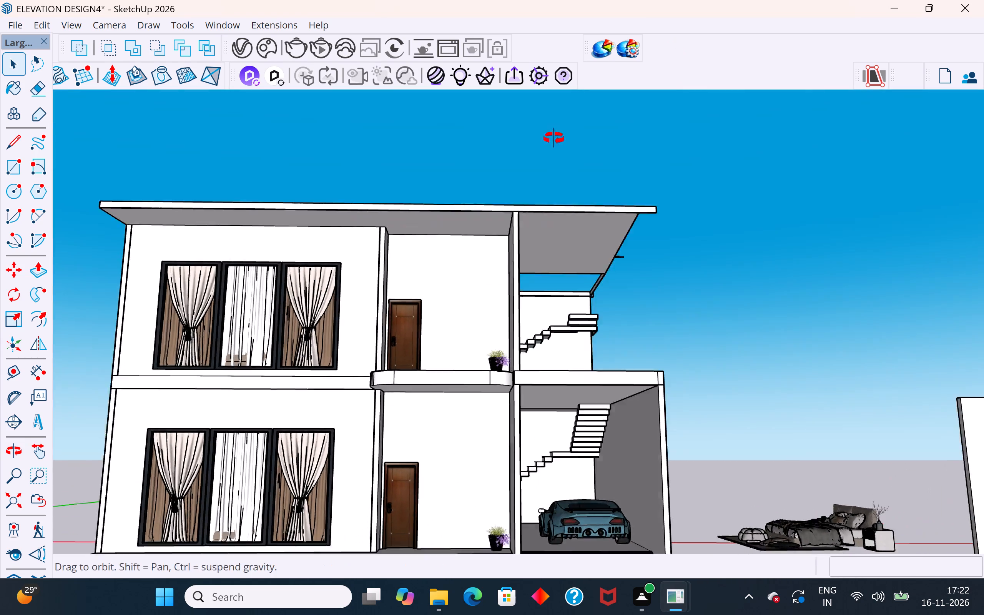
middle_click_drag(554, 138, 543, 96)
scroll(582, 183, "up", 1)
middle_click_drag(590, 227, 462, 389)
scroll(598, 241, "up", 3)
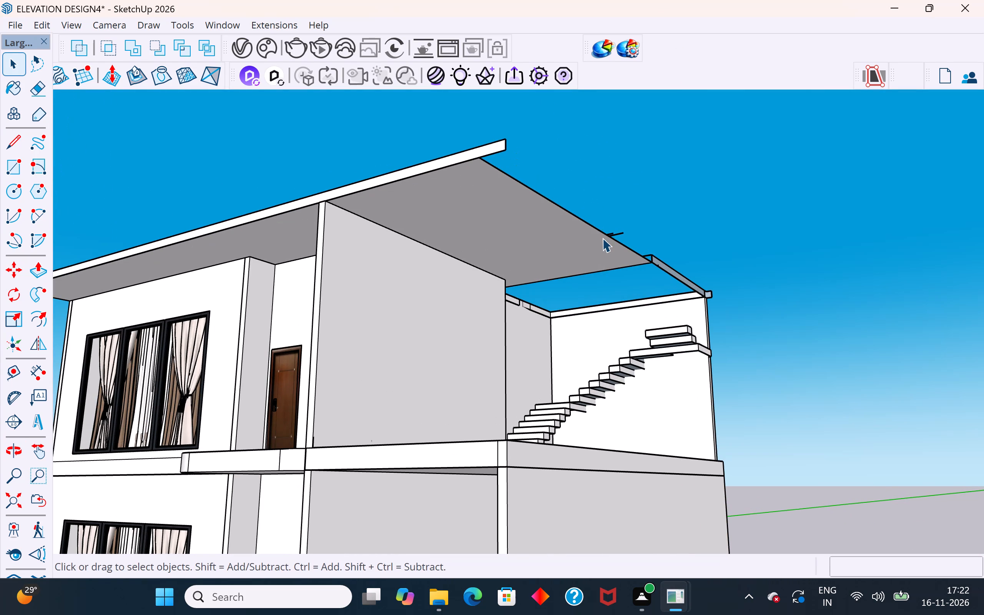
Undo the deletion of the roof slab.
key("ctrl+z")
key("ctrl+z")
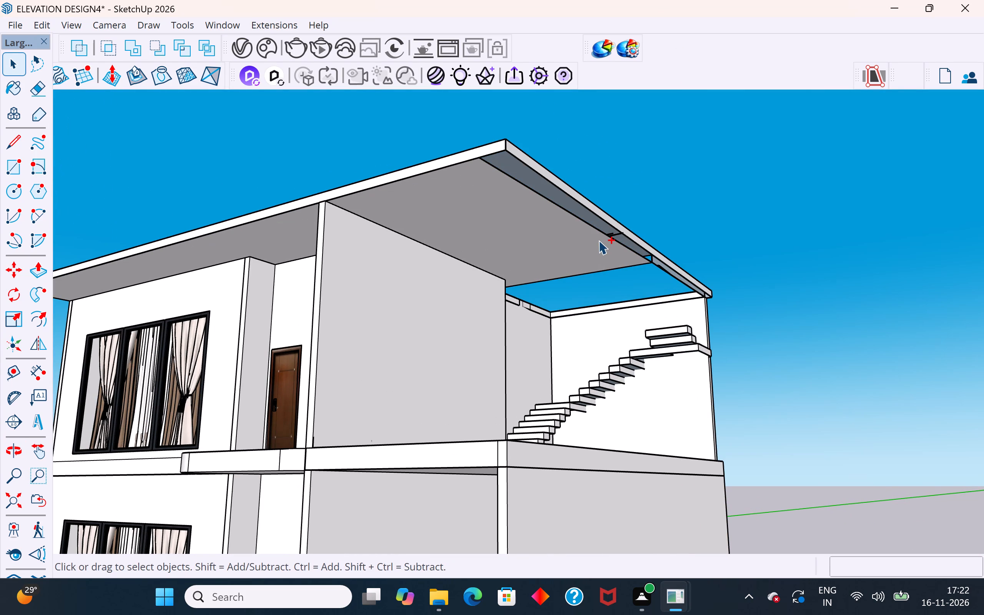
Undo the earlier deletions of the steps in the upper staircase flight below the roof opening.
key("ctrl+z")
key("ctrl+z")
key("ctrl+z")
key("ctrl+z")
key("ctrl+z")
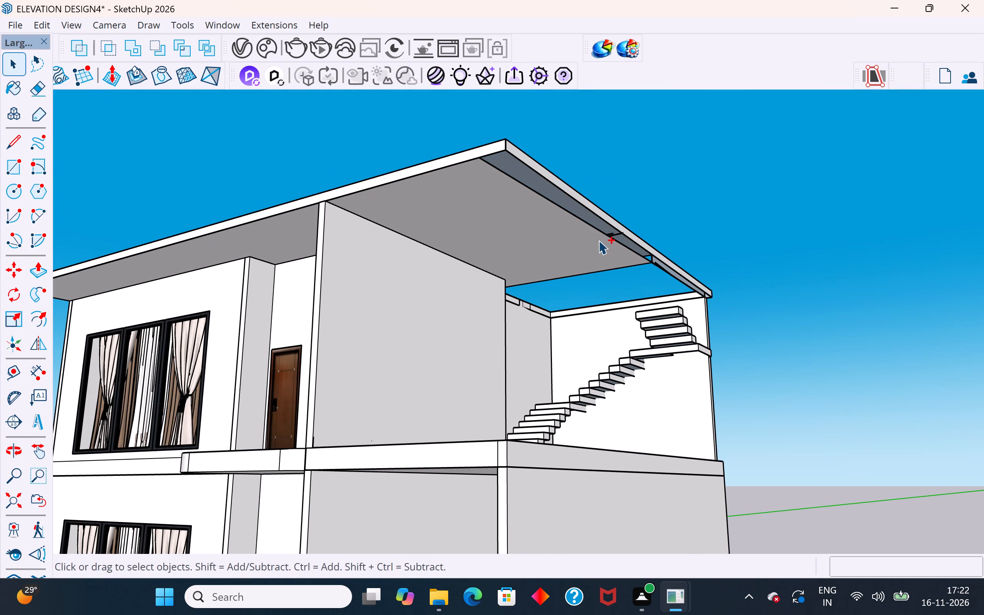
key("ctrl+z")
key("ctrl+z")
key("ctrl+z")
key("ctrl+z")
key("ctrl+z")
key("ctrl+z")
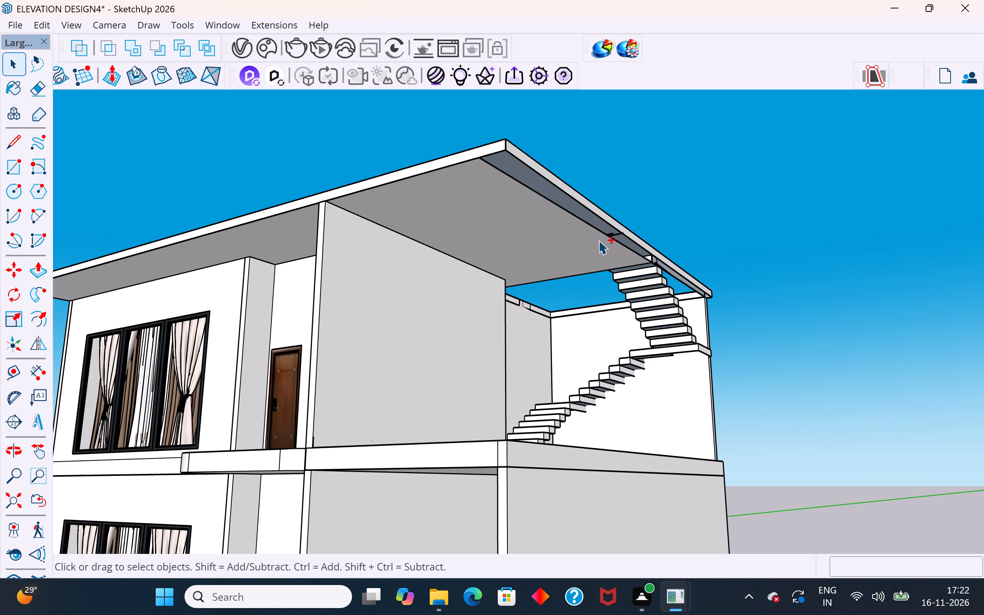
Select the roof slab's underside panel and examine its outline and the open strip at the overhang from all sides.
left_click(504, 235)
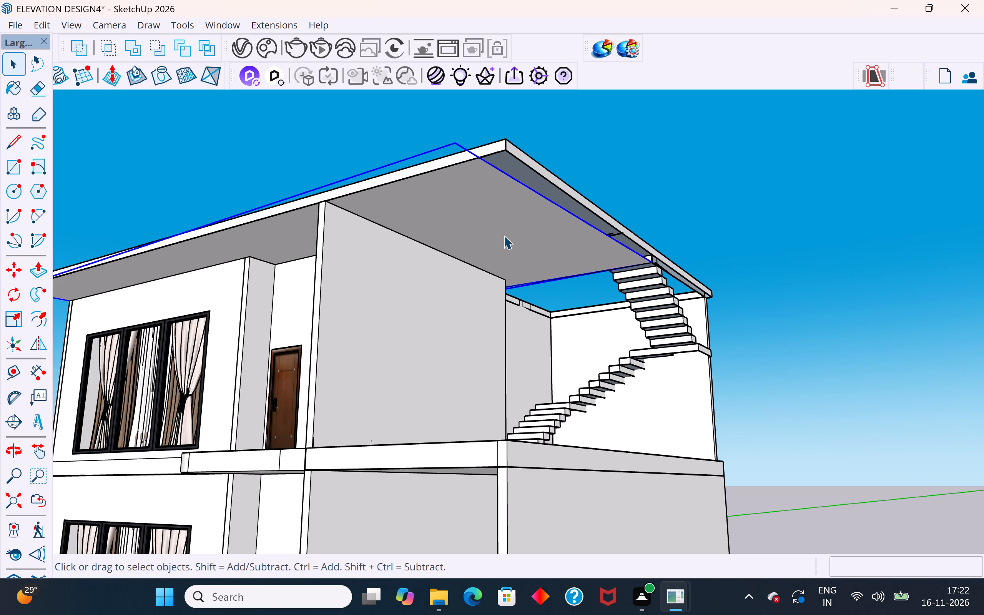
middle_click_drag(503, 236, 614, 436)
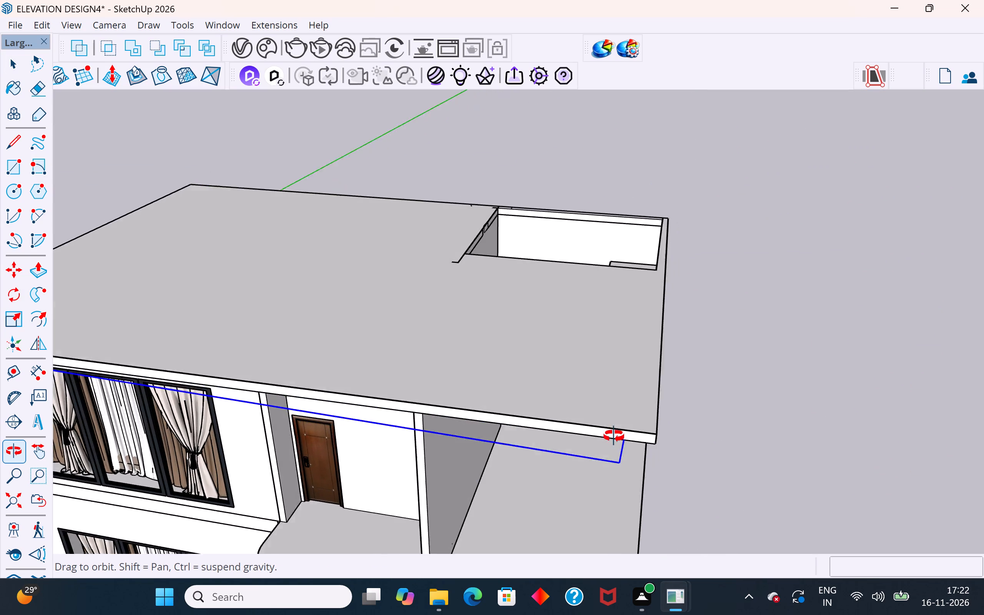
middle_click_drag(614, 436, 553, 199)
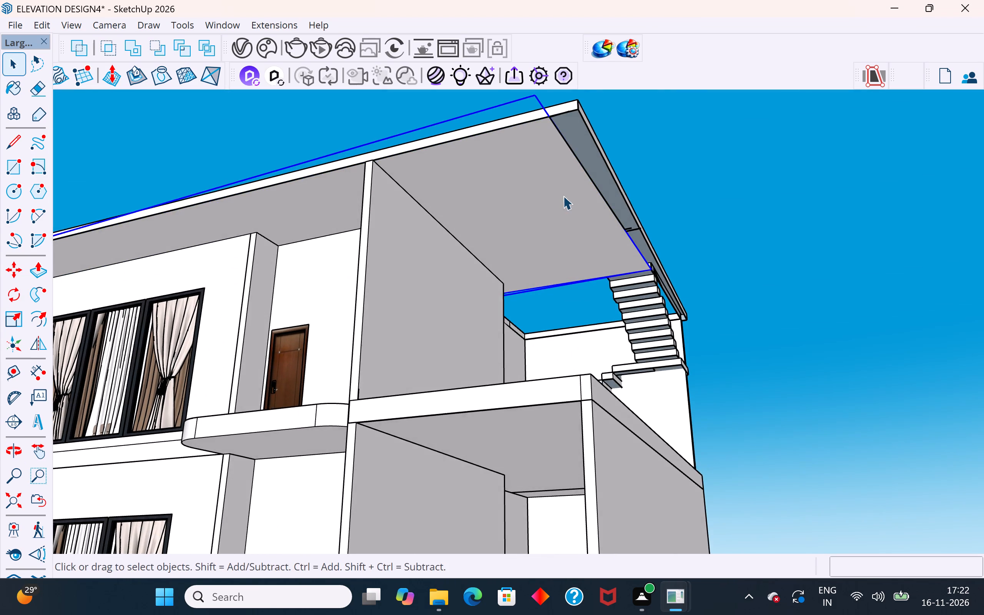
scroll(567, 190, "up", 1)
middle_click_drag(569, 190, 481, 253)
scroll(497, 233, "up", 3)
middle_click_drag(560, 196, 577, 135)
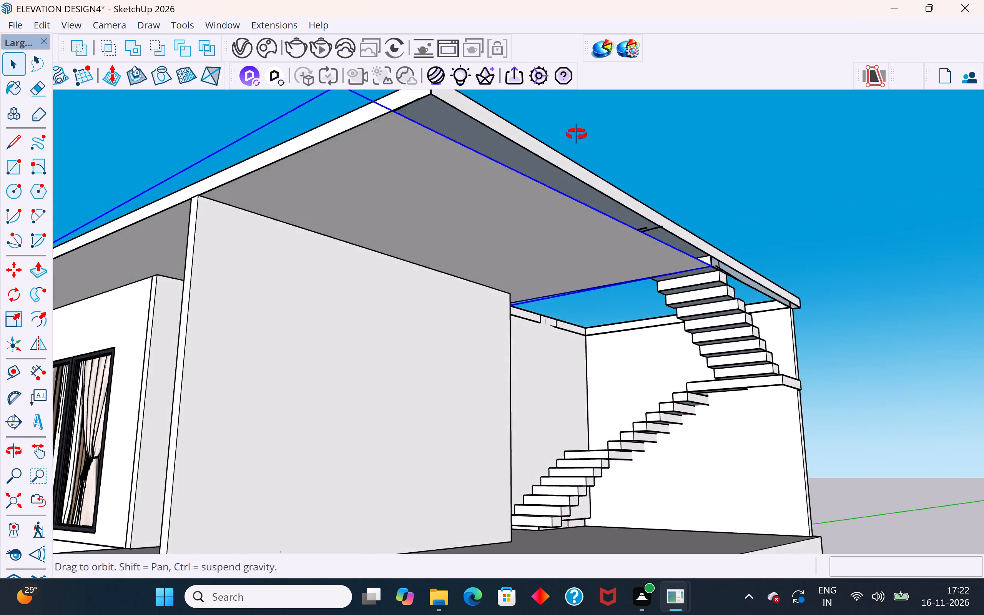
middle_click_drag(577, 135, 581, 117)
middle_click_drag(642, 201, 650, 244)
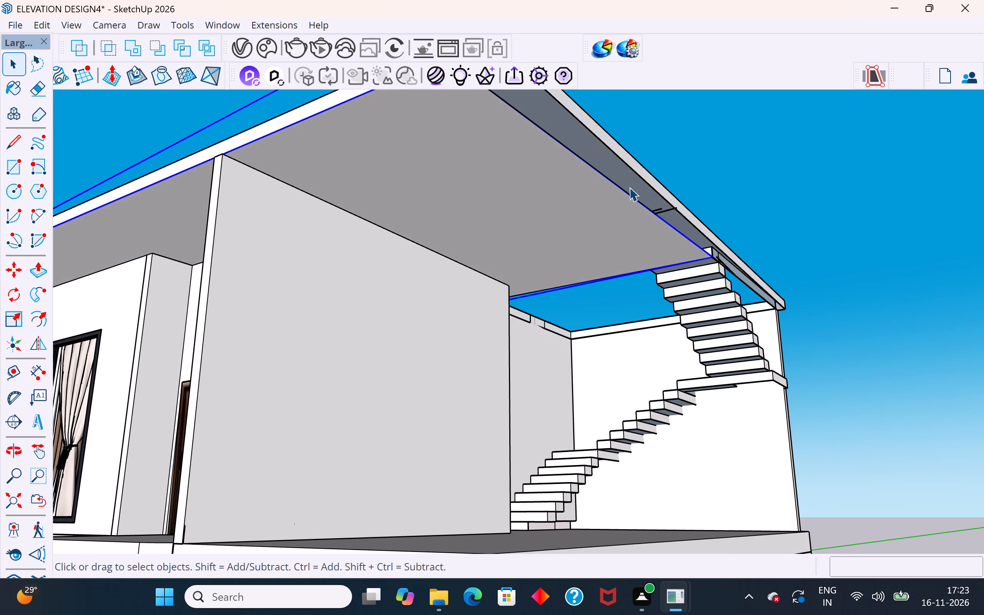
middle_click_drag(629, 187, 637, 258)
scroll(532, 229, "up", 1)
middle_click_drag(532, 229, 369, 177)
scroll(305, 182, "up", 3)
middle_click_drag(283, 180, 132, 151)
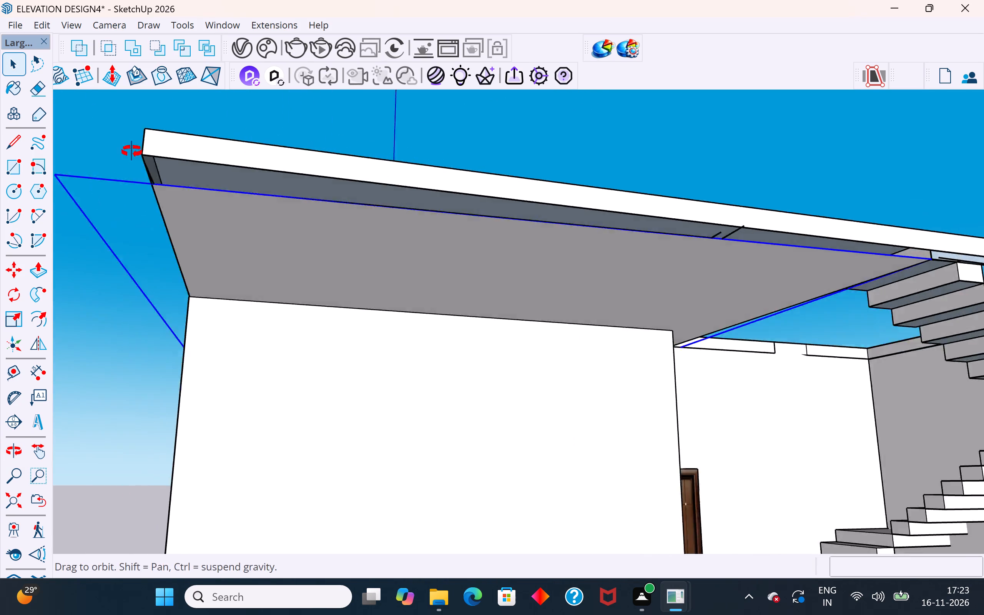
middle_click_drag(132, 151, 102, 152)
scroll(105, 202, "up", 3)
middle_click_drag(447, 303, 256, 339)
scroll(454, 281, "down", 3)
Draw a 6" vertical line up the front fascia's inner side, from the underside panel's corner at the overhang.
left_click(15, 140)
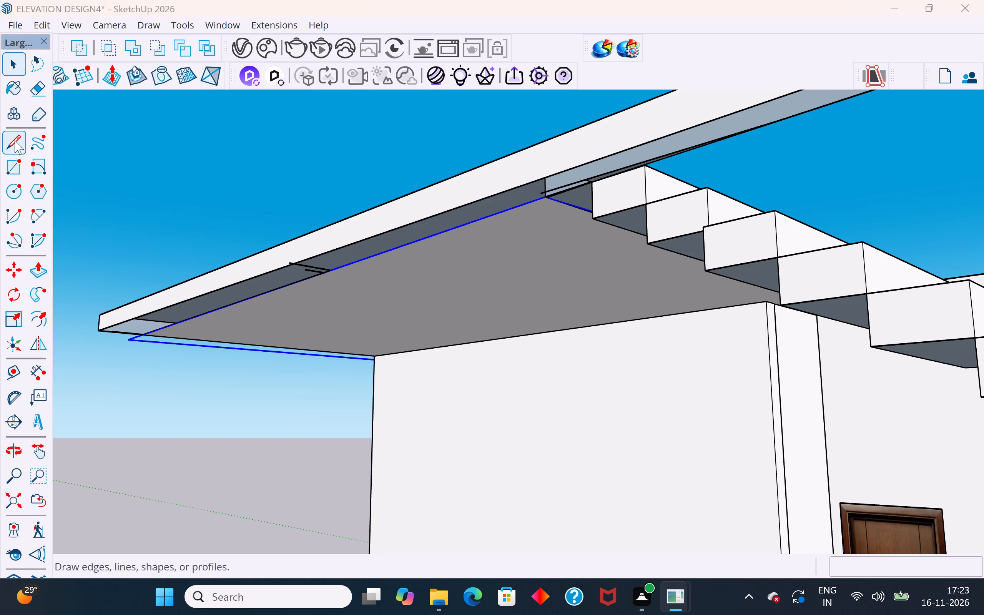
scroll(143, 366, "up", 11)
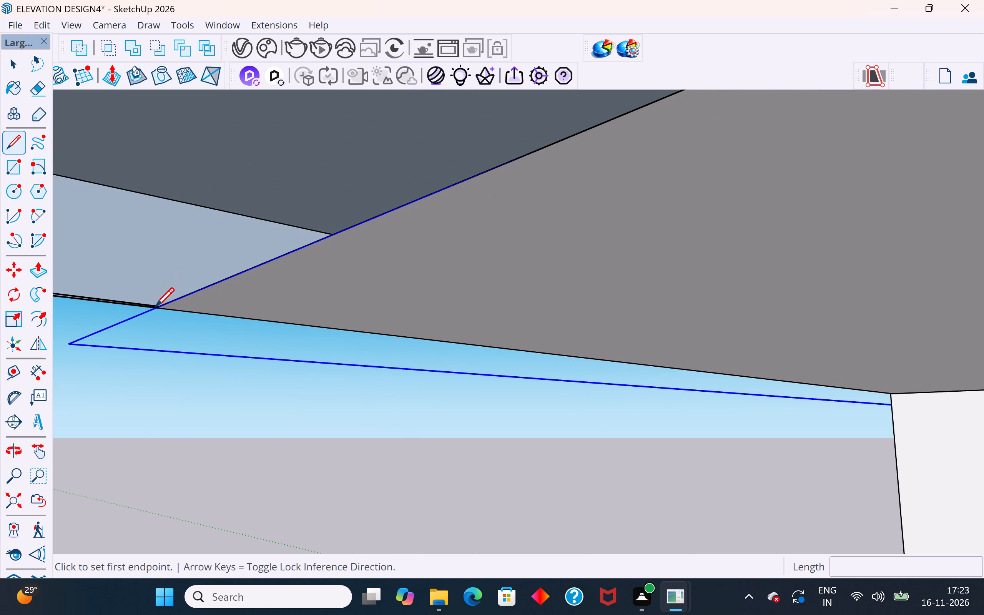
left_click(160, 309)
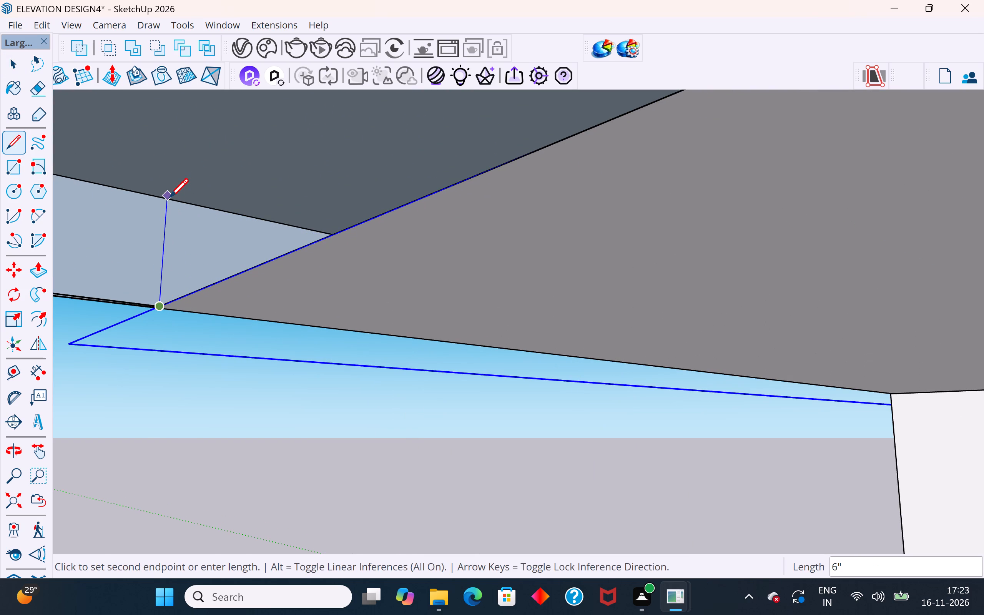
left_click(170, 199)
scroll(382, 284, "down", 4)
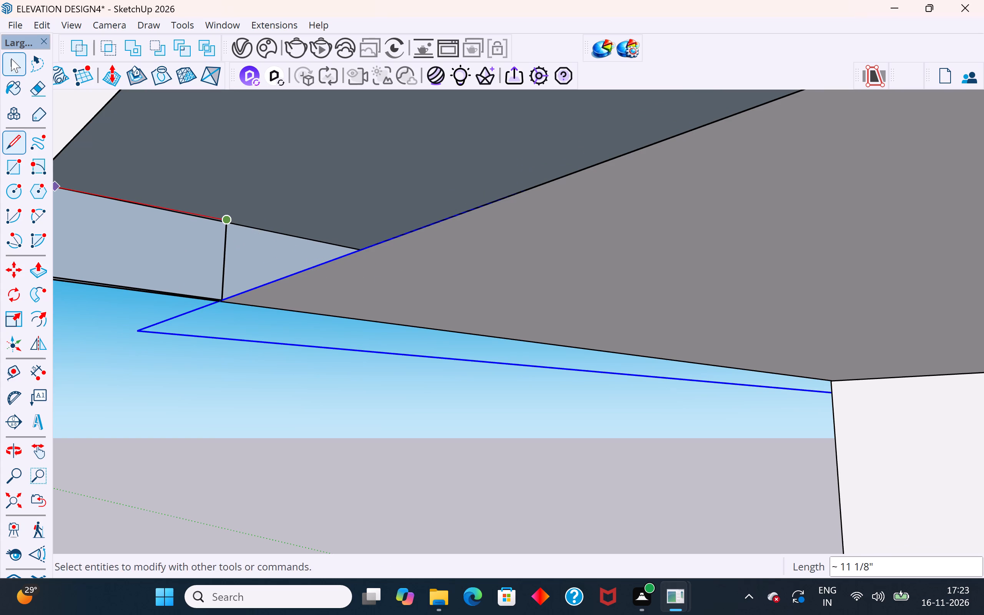
Draw a 6" vertical line across the front fascia's outer face from the underside panel's corner at the overhang.
left_click(11, 58)
left_click(209, 278)
scroll(368, 327, "down", 4)
middle_click_drag(334, 351, 845, 405)
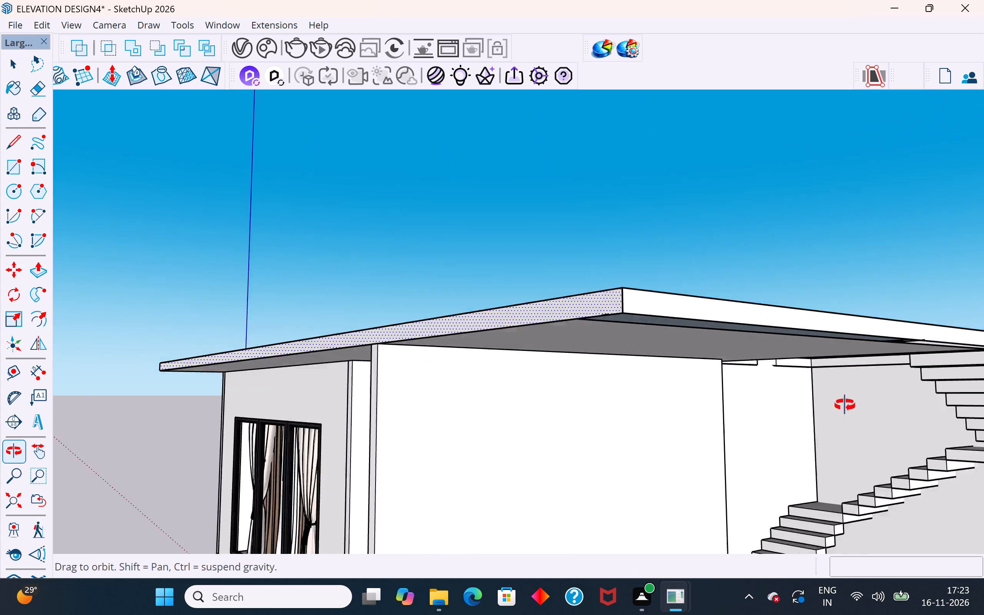
middle_click_drag(845, 405, 914, 450)
middle_click_drag(687, 332, 675, 125)
scroll(671, 403, "down", 6)
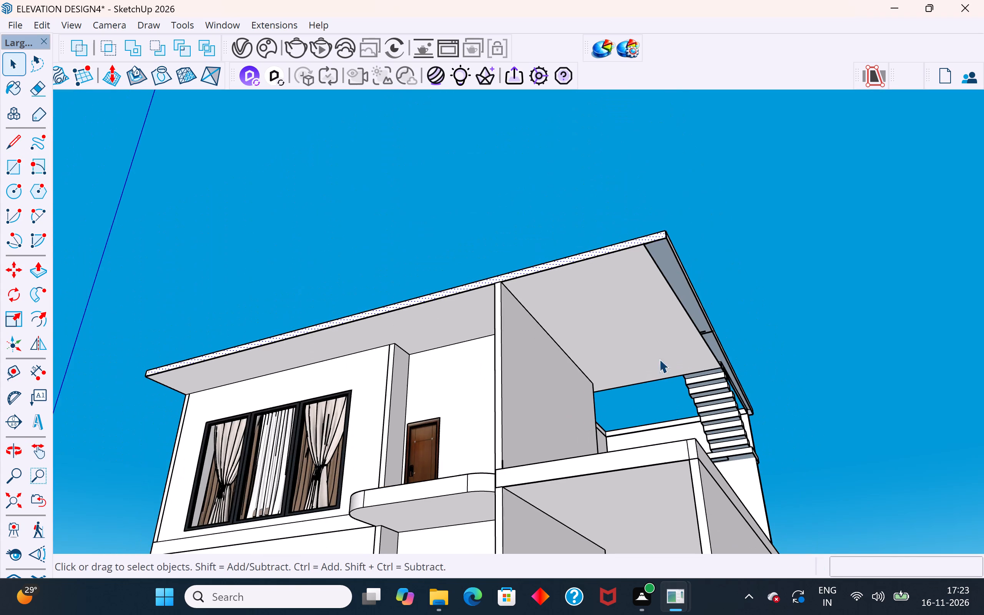
middle_click_drag(651, 241, 290, 231)
scroll(339, 225, "up", 7)
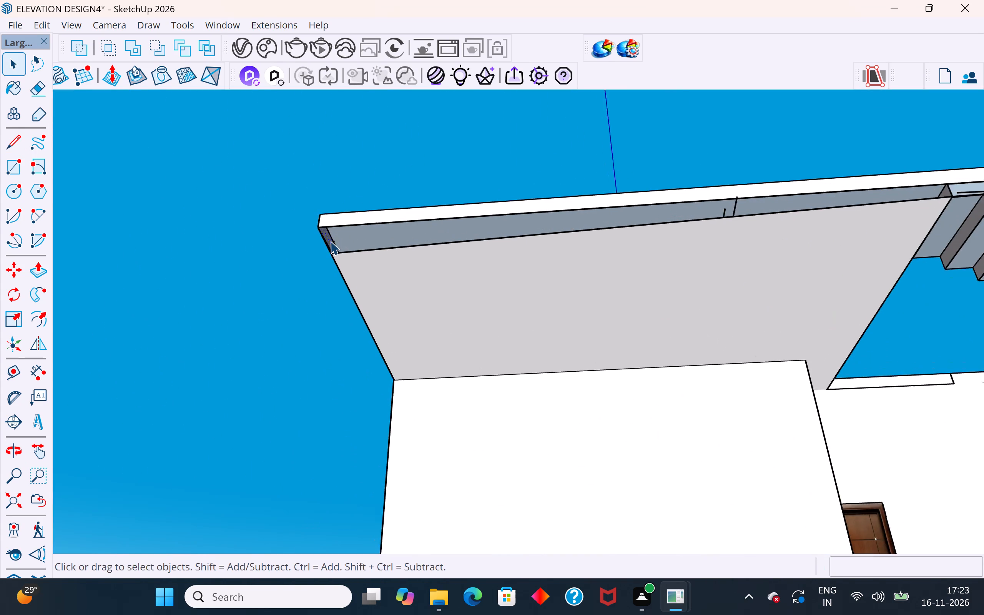
scroll(330, 241, "up", 10)
middle_click_drag(315, 267, 464, 328)
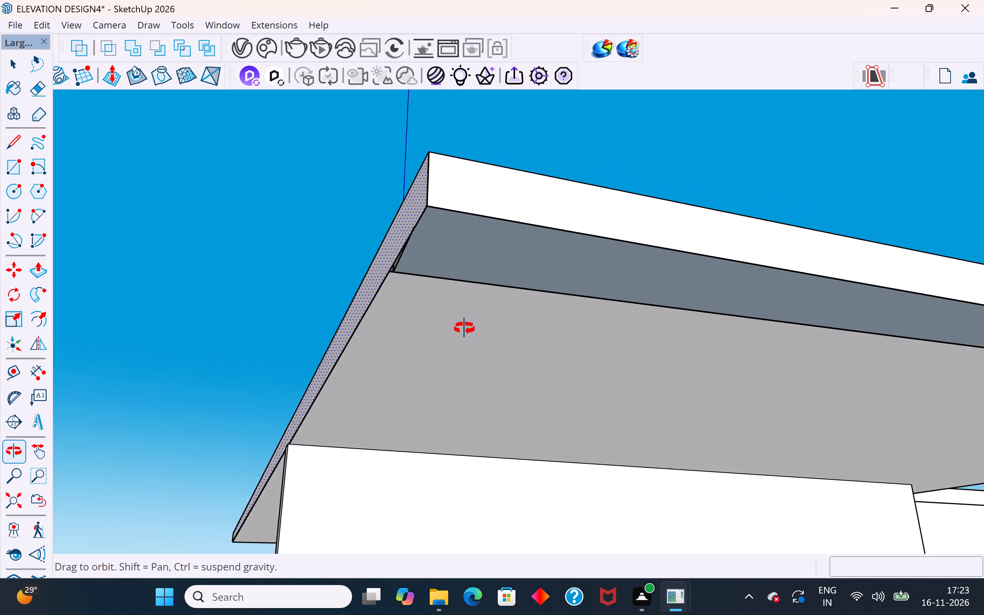
middle_click_drag(464, 328, 464, 327)
scroll(336, 256, "up", 3)
scroll(374, 255, "down", 4)
scroll(398, 252, "up", 2)
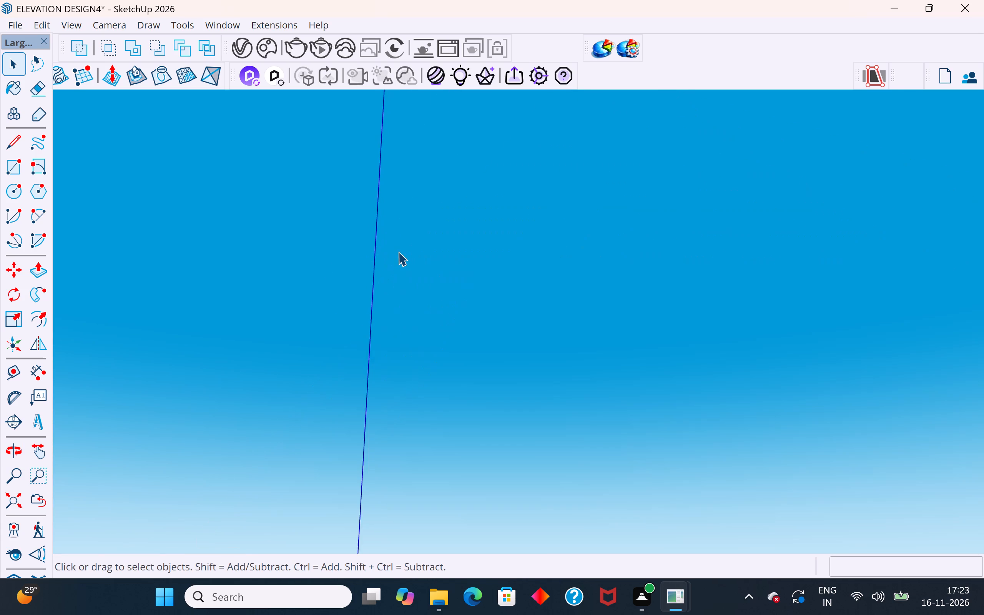
scroll(402, 252, "down", 1)
left_click(527, 239)
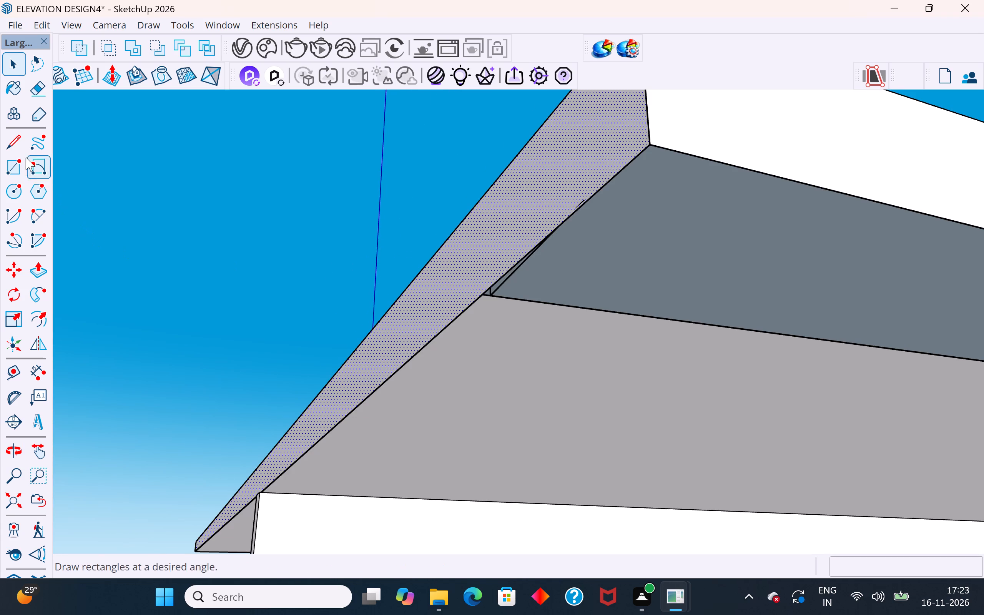
left_click(14, 145)
left_click(480, 298)
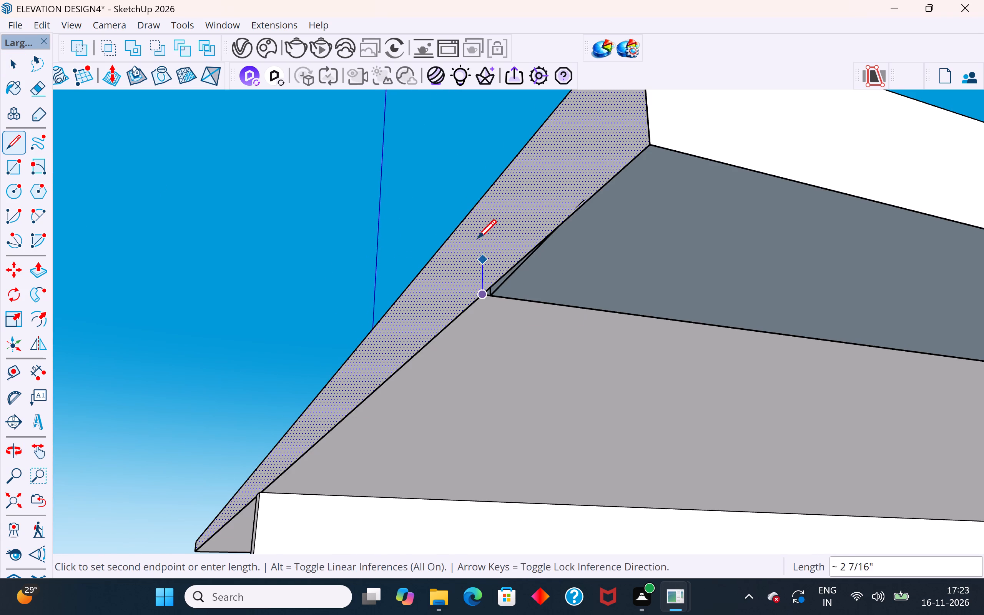
left_click(484, 194)
Delete the end portion of the front fascia face between the new vertical line and the slab's outer corner.
left_click(18, 66)
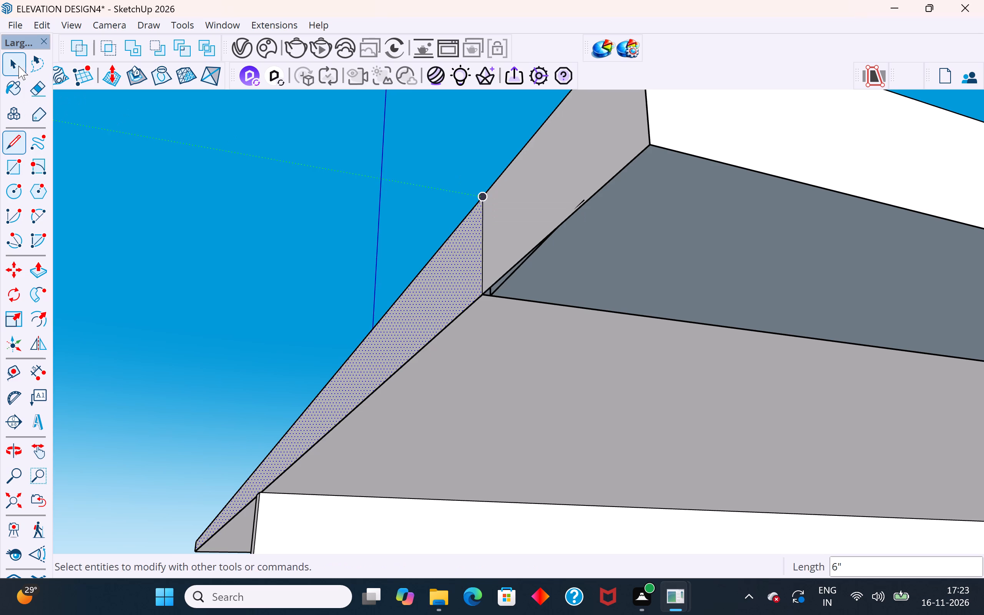
left_click(234, 202)
left_click(533, 213)
key("Delete")
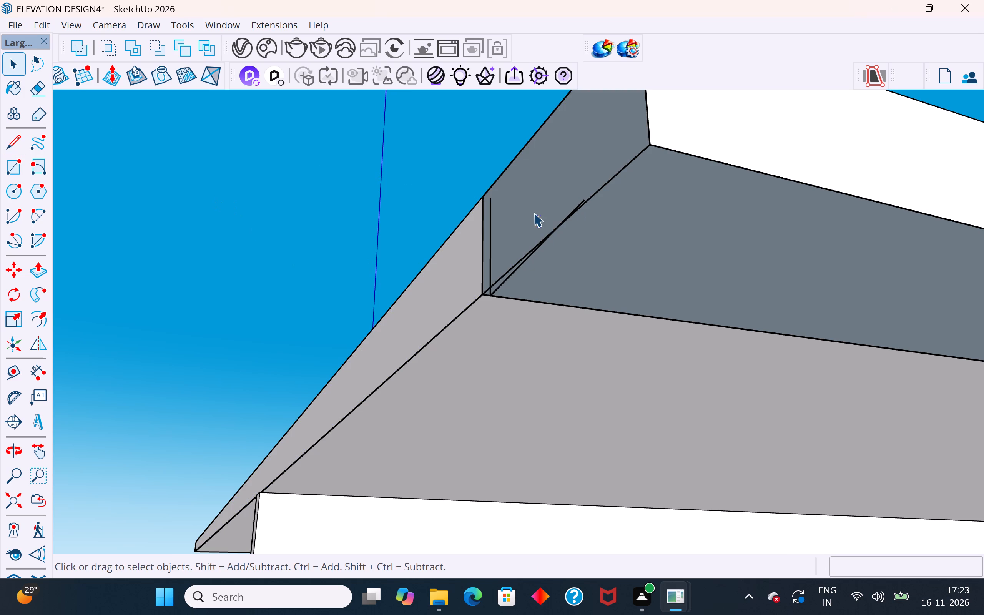
Delete the leftover bottom edge of the removed fascia portion and the two stray lines beside the underside panel's corner.
left_click(551, 226)
double_click(556, 228)
key("Delete")
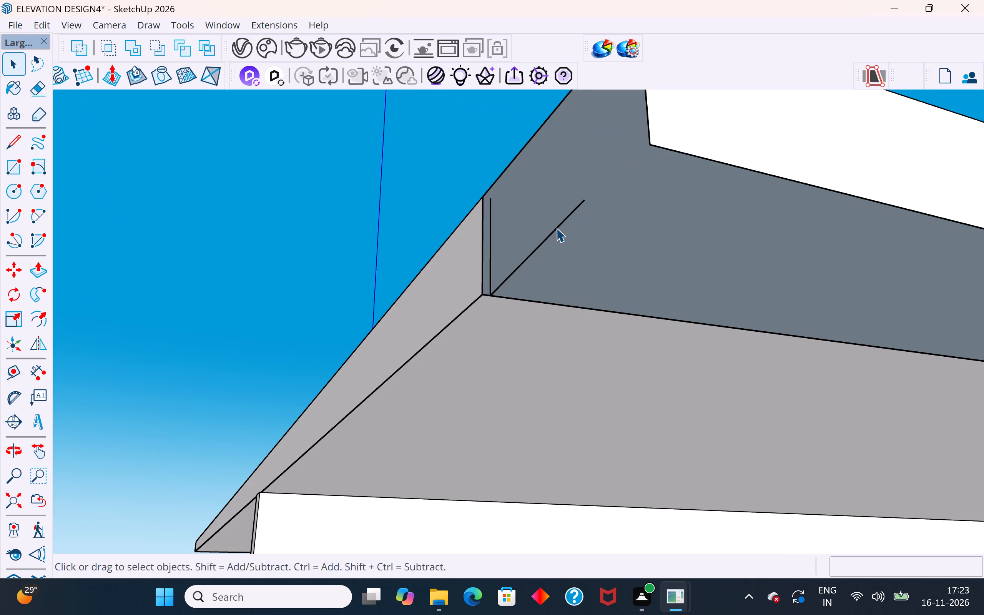
left_click(539, 250)
key("Delete")
left_click(492, 268)
key("Delete")
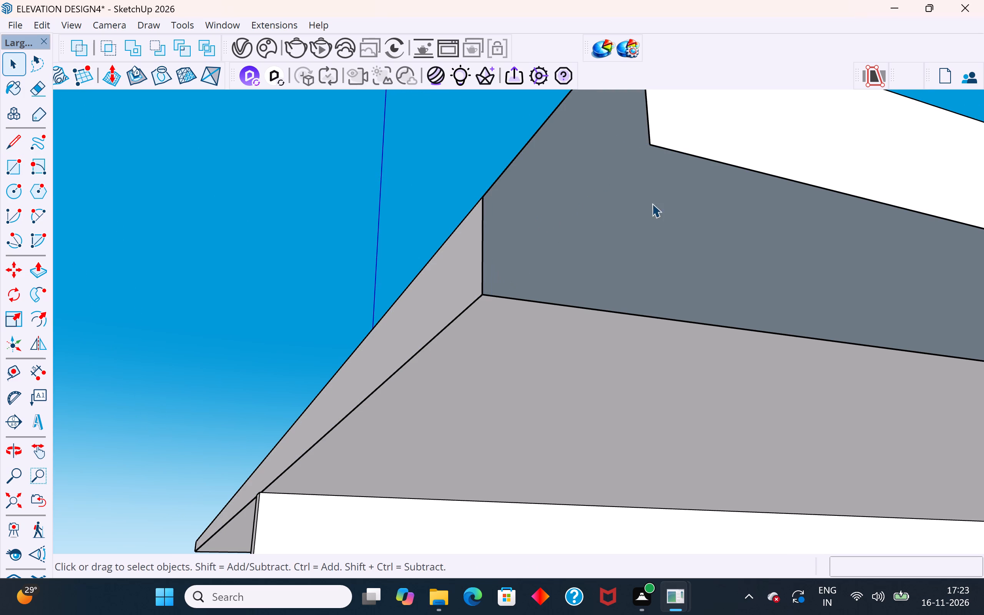
Delete the two short stray lines crossing the open underside strip partway along the side overhang.
left_click(709, 148)
scroll(538, 424, "down", 6)
middle_click_drag(630, 375, 724, 426)
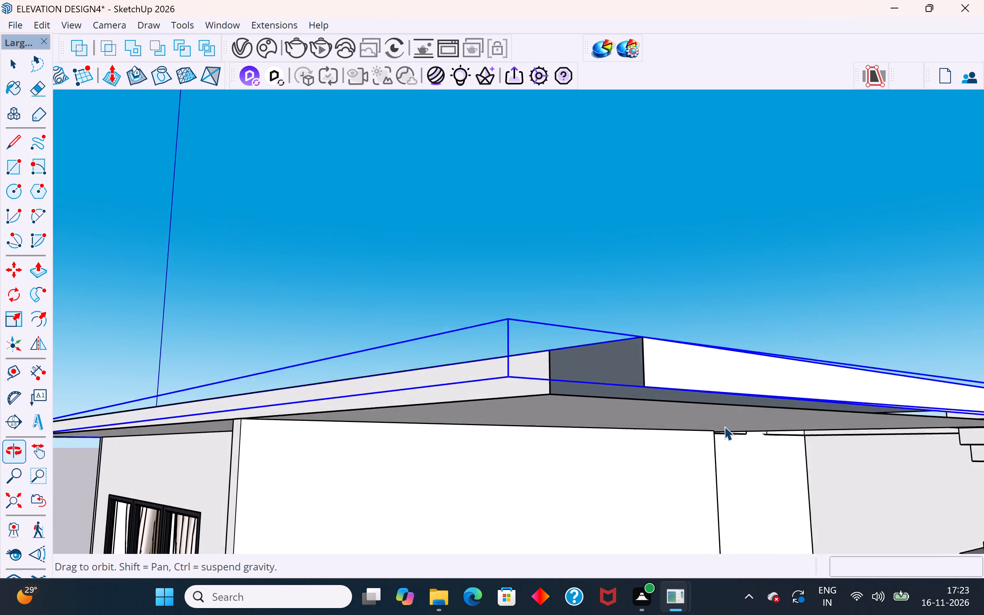
middle_click_drag(724, 426, 722, 426)
left_click(736, 261)
scroll(580, 399, "down", 4)
middle_click_drag(562, 384, 840, 326)
scroll(534, 403, "down", 6)
middle_click_drag(783, 425, 696, 380)
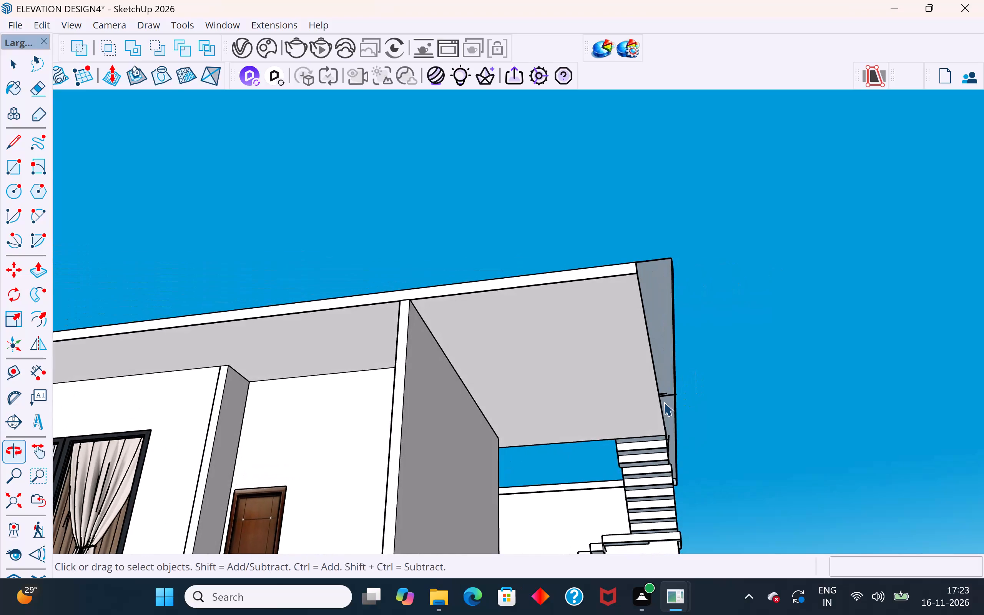
scroll(663, 402, "up", 13)
middle_click_drag(669, 396, 645, 411)
scroll(645, 411, "up", 4)
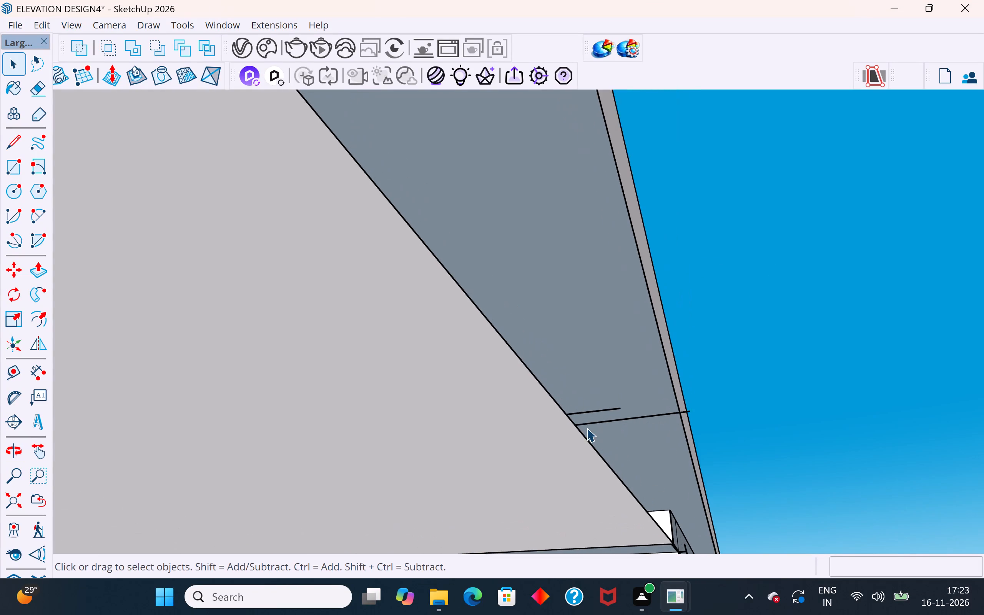
scroll(587, 428, "up", 4)
left_click(602, 426)
double_click(603, 420)
key("Delete")
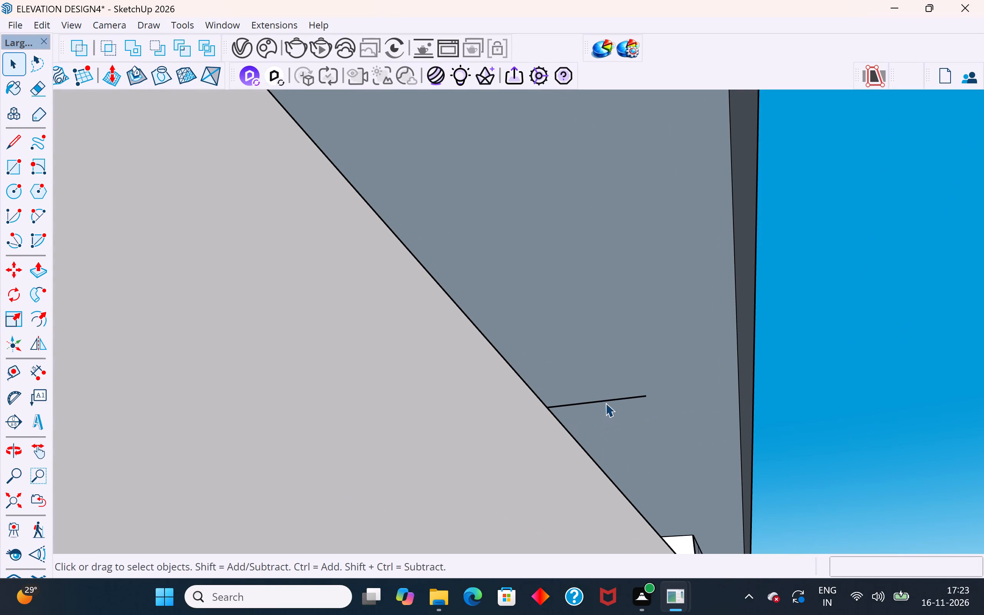
left_click(615, 402)
key("Delete")
Delete the four stray lines around the roof slab's inner corner beside the top step of the upper staircase flight.
scroll(610, 405, "down", 15)
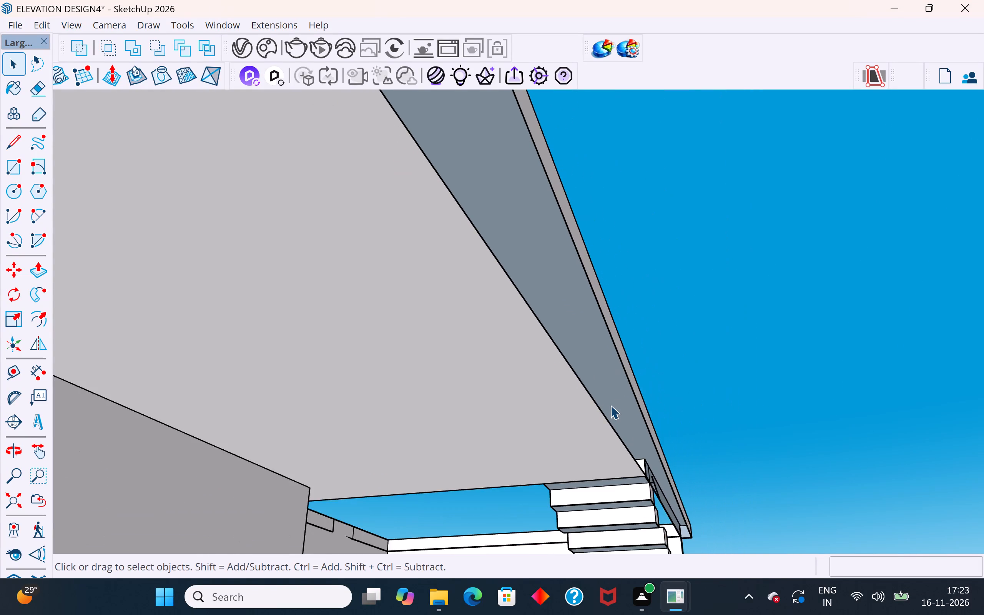
middle_click_drag(605, 453, 598, 478)
scroll(657, 522, "up", 1)
middle_click_drag(663, 515, 629, 482)
scroll(694, 517, "down", 1)
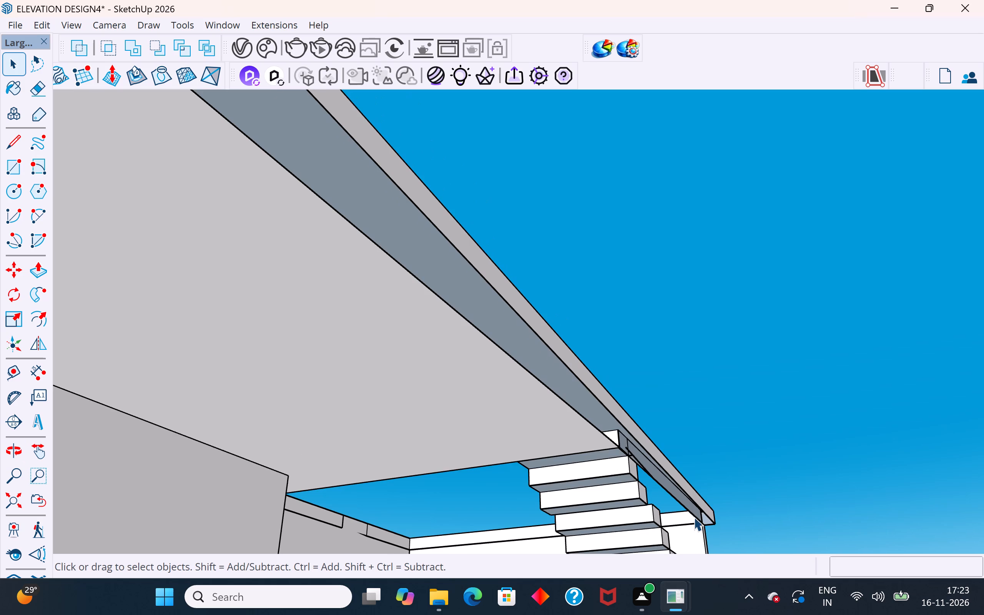
scroll(694, 517, "down", 2)
scroll(671, 493, "up", 14)
left_click(642, 465)
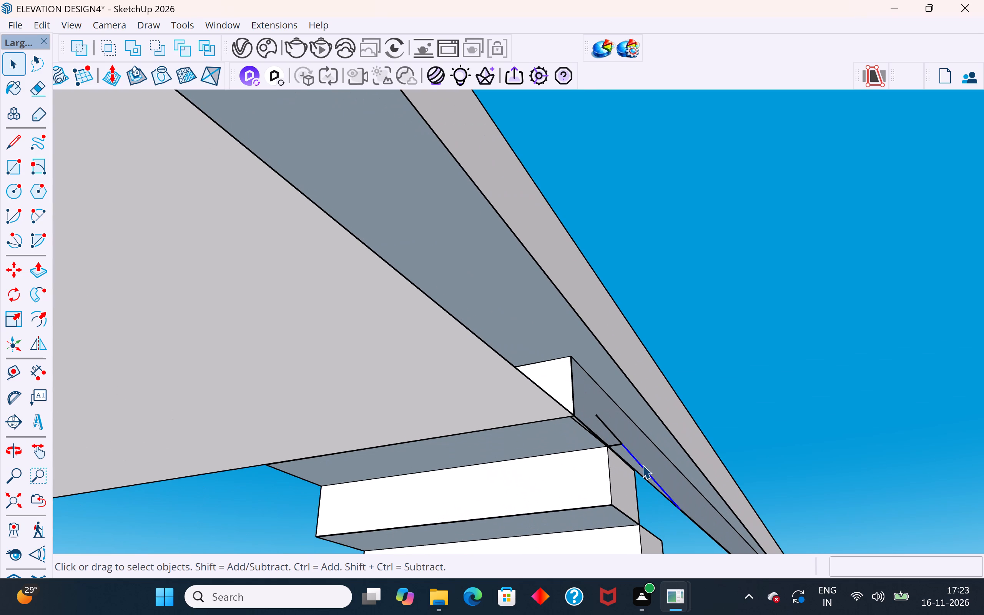
key("Delete")
left_click(614, 437)
key("Delete")
middle_click_drag(587, 429, 622, 402)
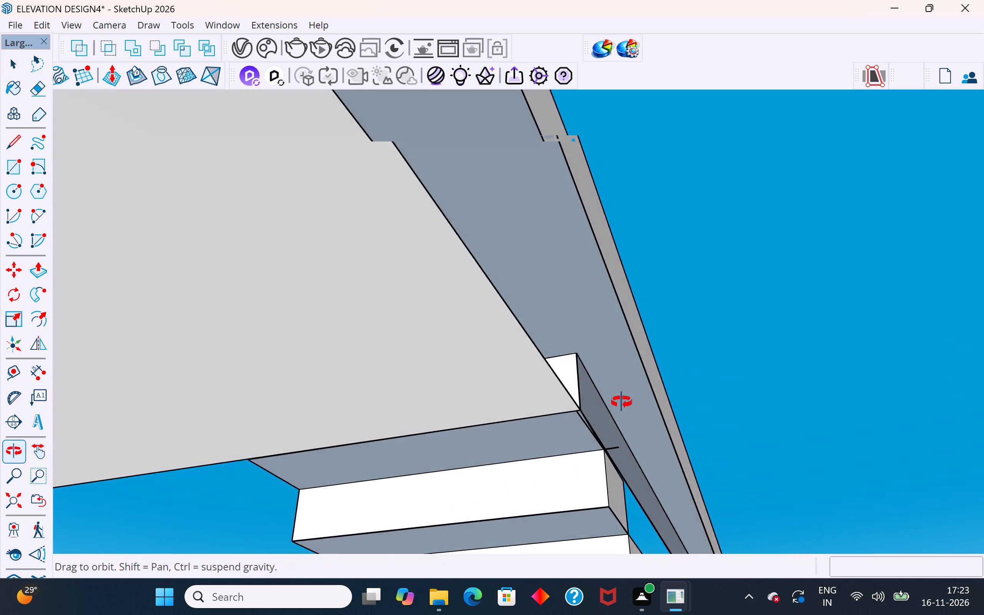
middle_click_drag(622, 402, 628, 398)
scroll(606, 418, "up", 8)
left_click(579, 411)
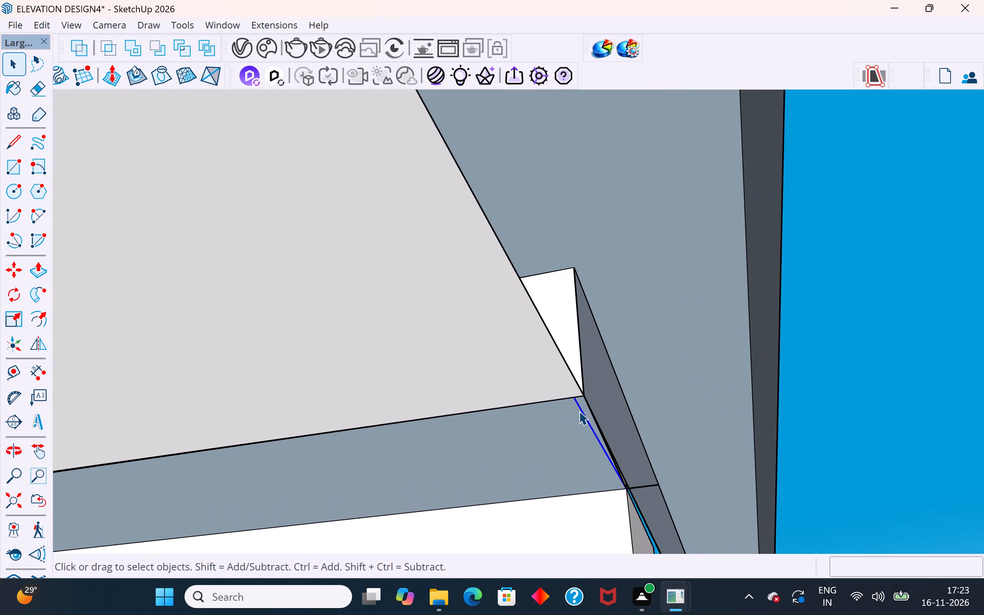
key("Delete")
left_click(640, 489)
key("Delete")
Draw a line about 1' 4" long from the underside panel's front corner to the slab's outer corner to close the fascia end.
scroll(631, 458, "down", 10)
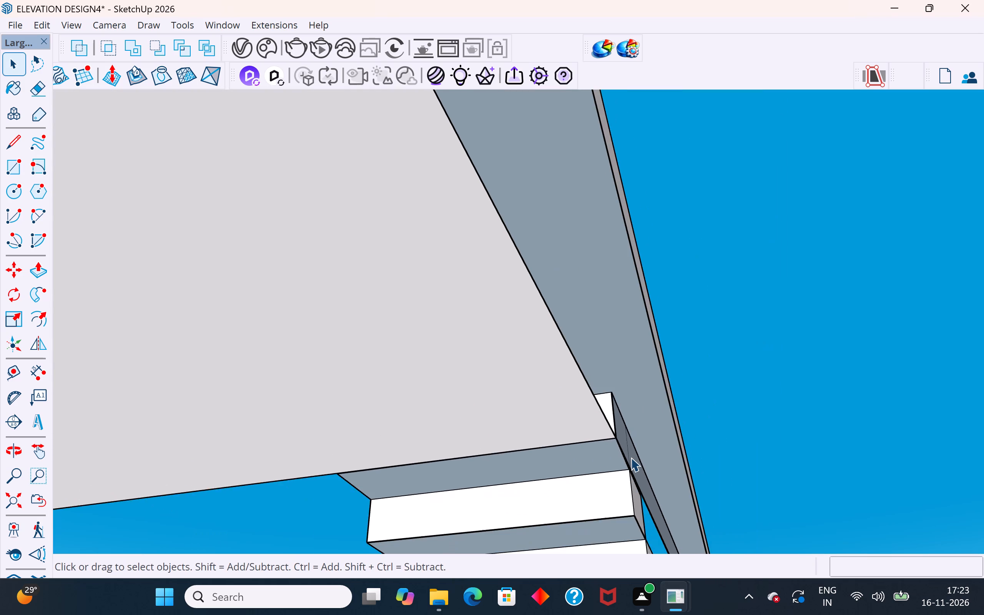
scroll(631, 457, "down", 19)
middle_click_drag(663, 457, 440, 614)
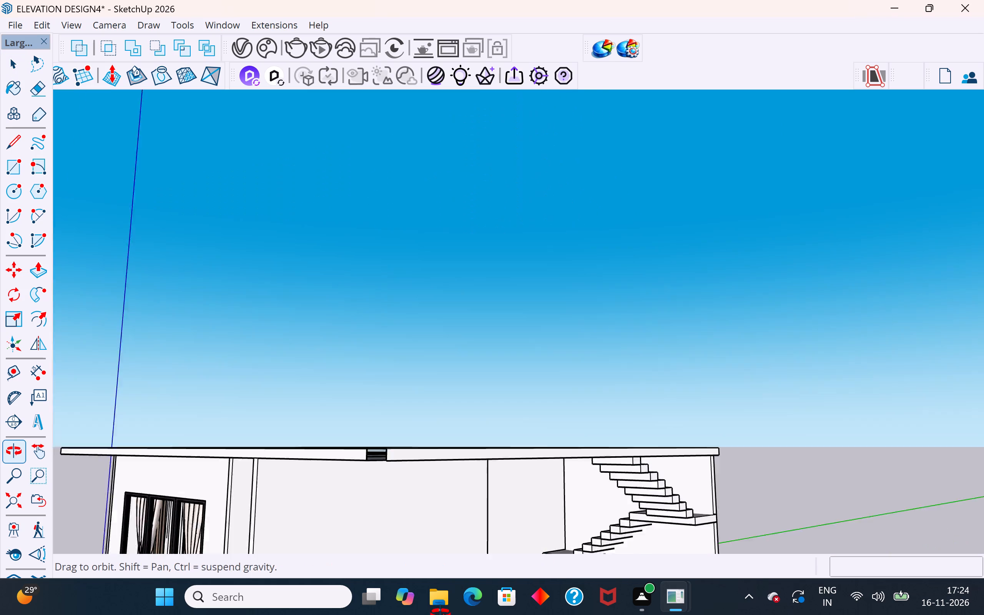
middle_click_drag(440, 614, 401, 614)
middle_click_drag(531, 399, 614, 252)
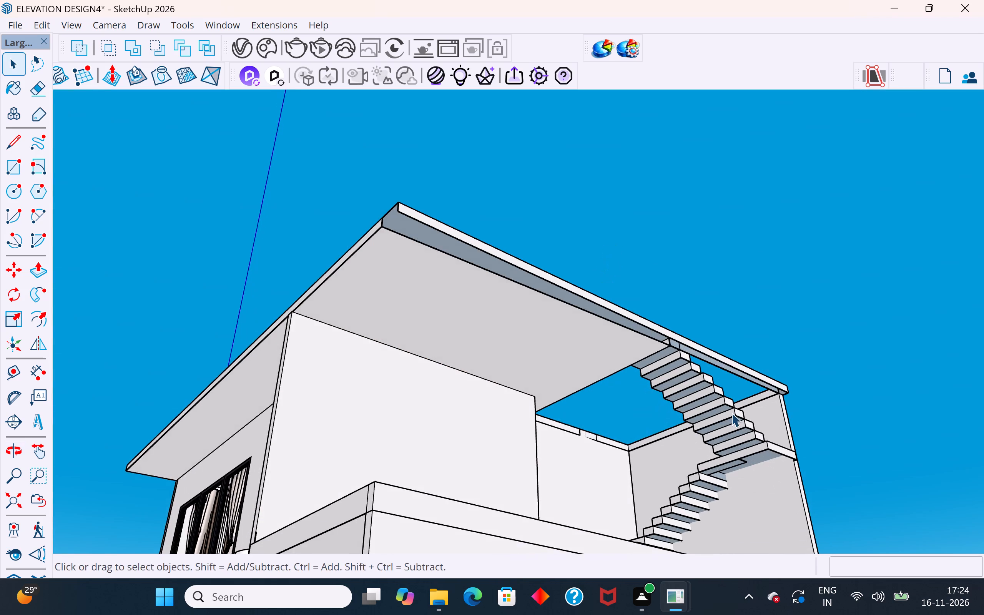
middle_click_drag(752, 385, 816, 347)
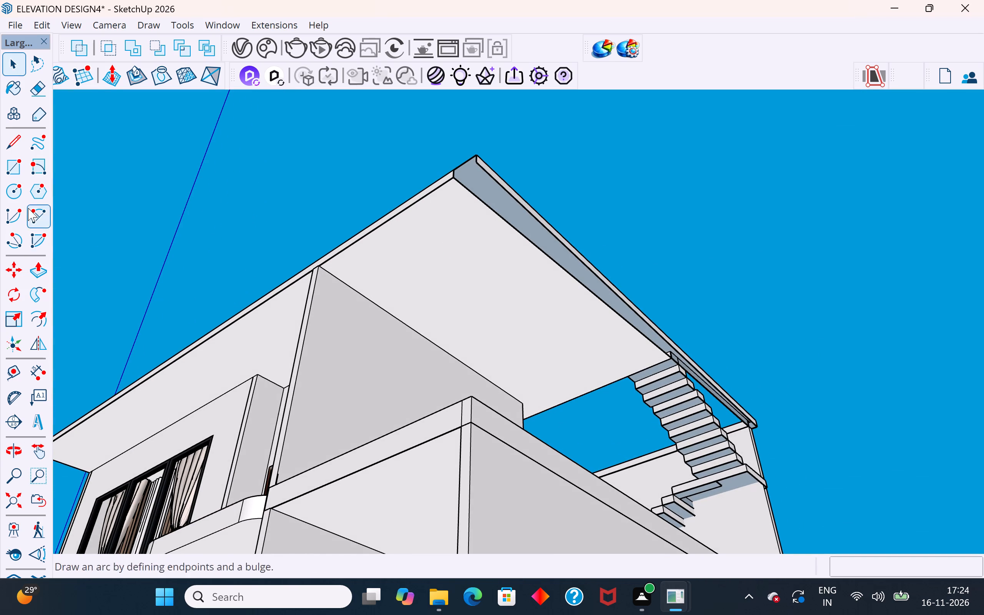
left_click(11, 144)
left_click(452, 179)
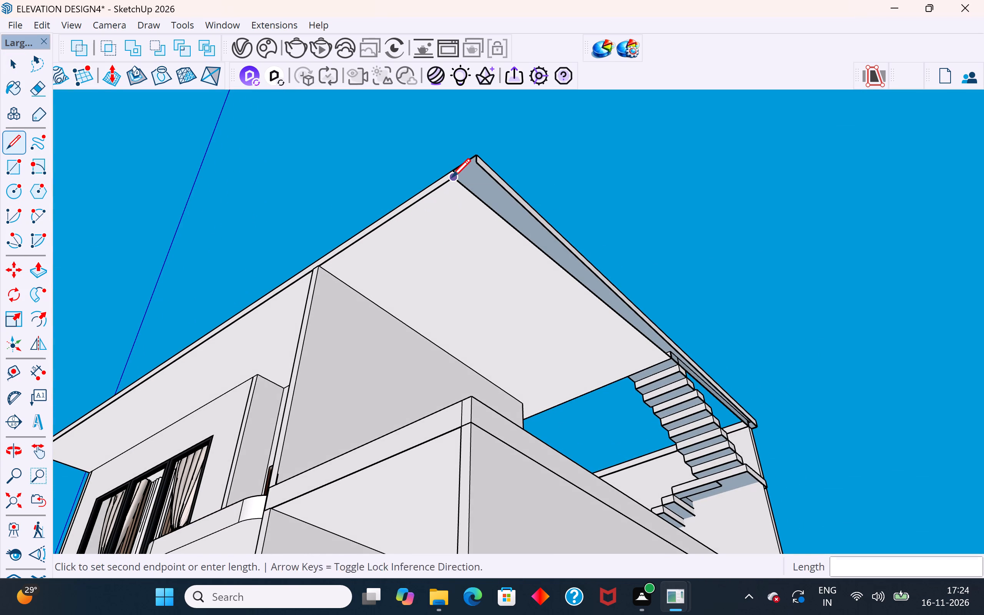
left_click(476, 164)
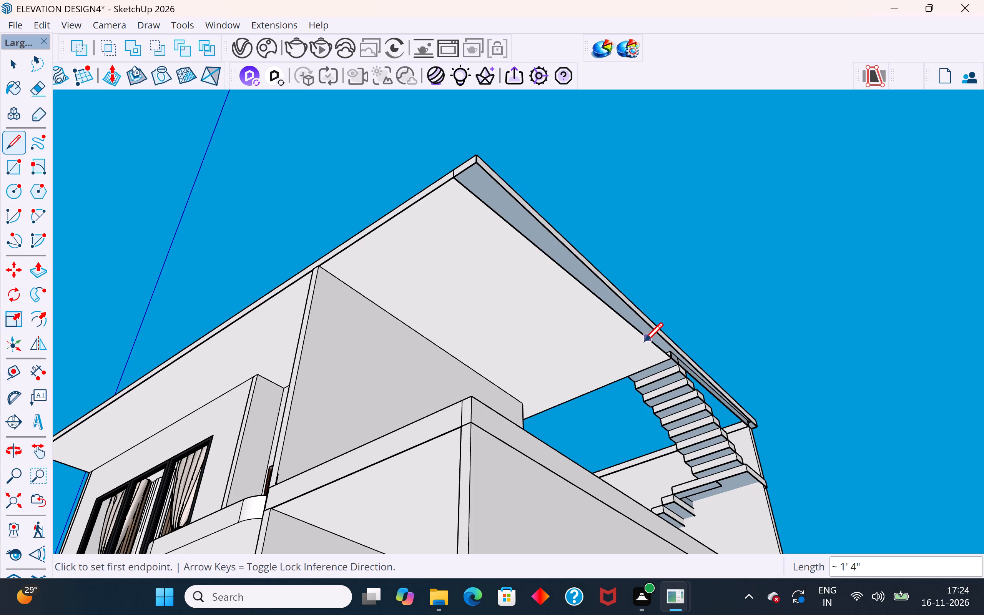
Draw a 6" by about 18' 5 7/16" rectangle from the inner corner above the top step to the underside panel's front corner.
scroll(664, 357, "up", 17)
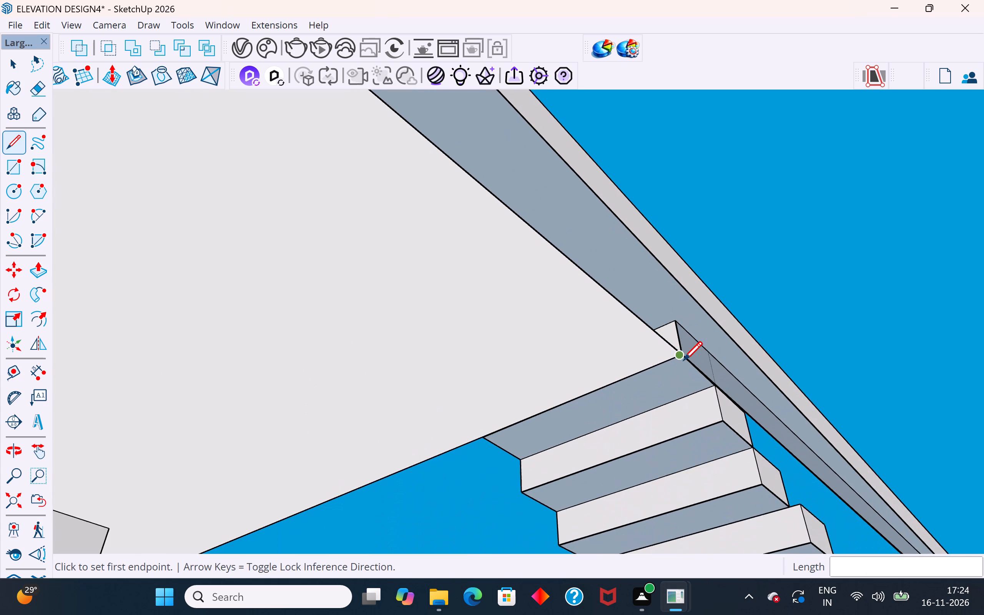
scroll(683, 362, "up", 5)
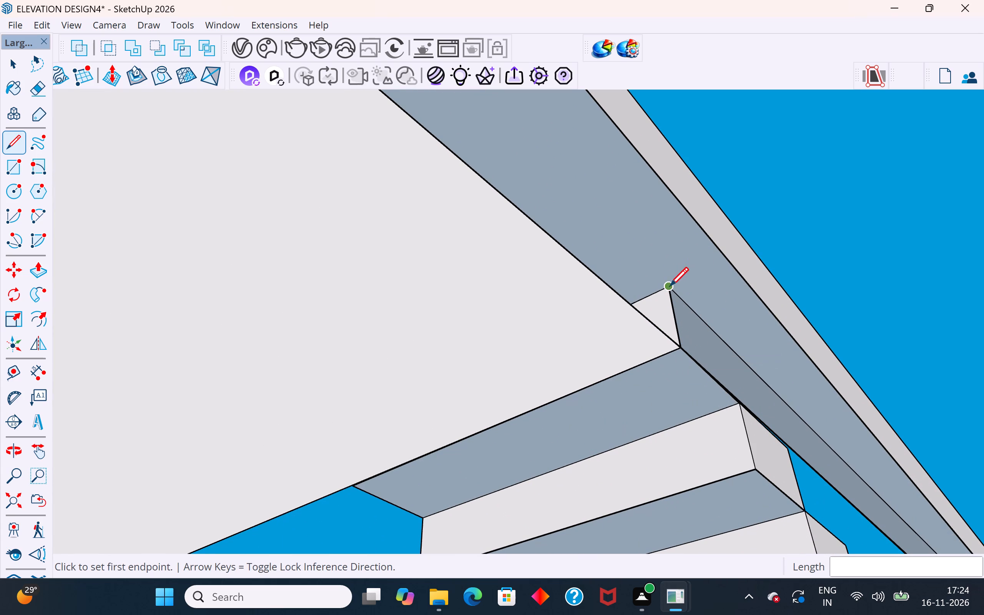
left_click(15, 166)
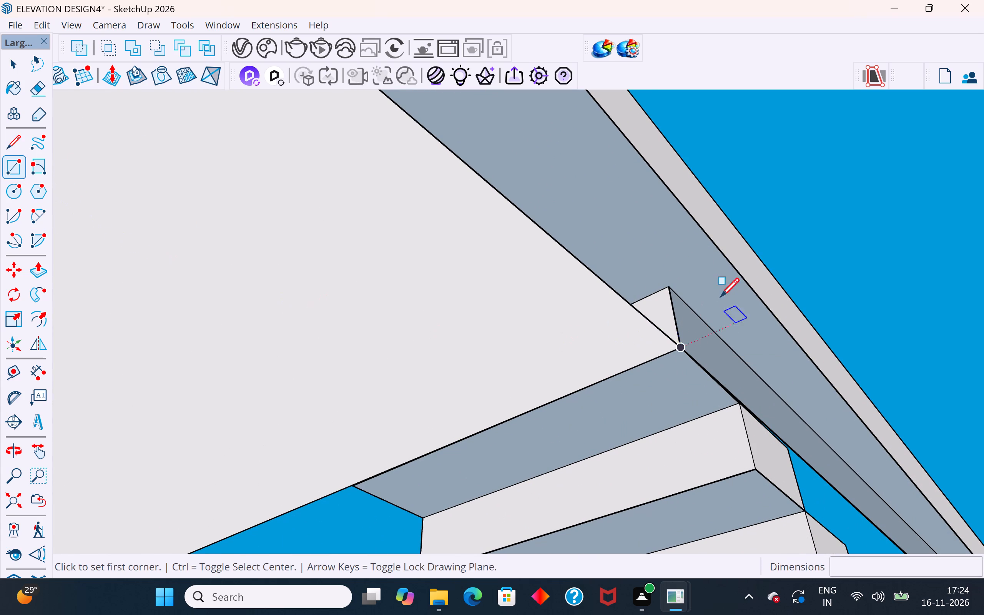
left_click(670, 291)
scroll(670, 294, "down", 10)
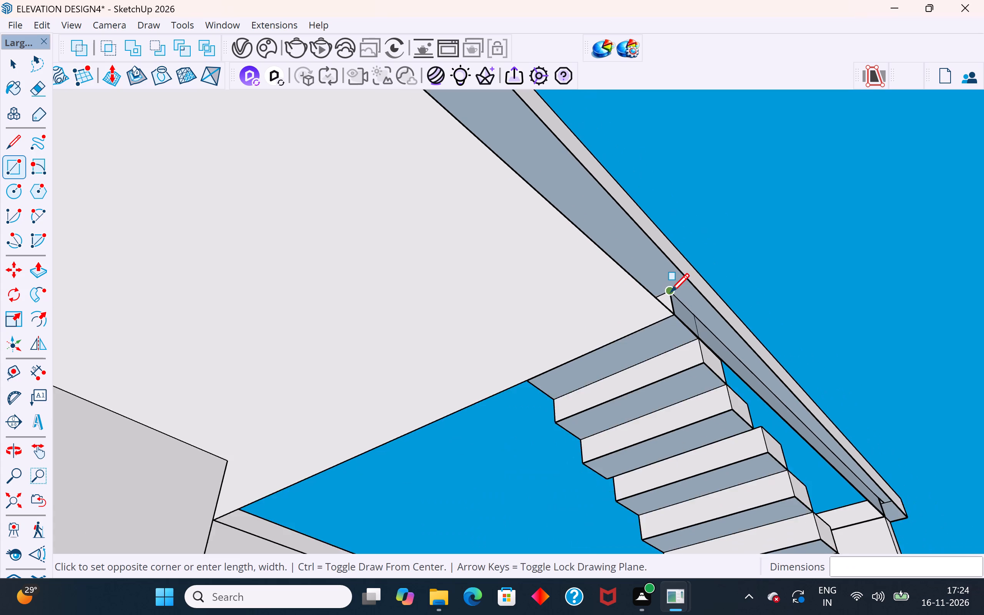
scroll(670, 294, "down", 6)
middle_click_drag(670, 294, 740, 404)
scroll(740, 404, "down", 8)
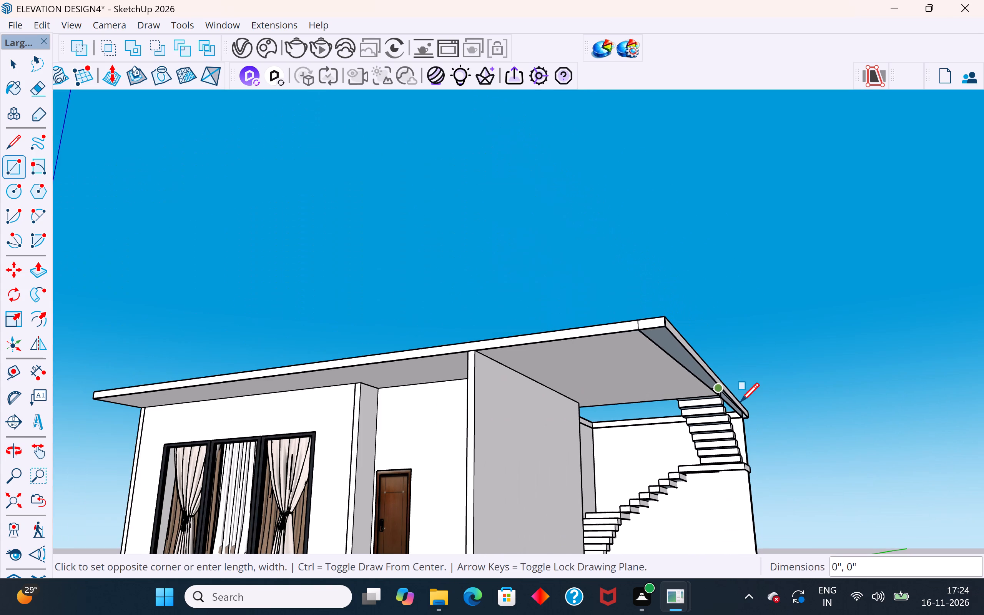
left_click(640, 333)
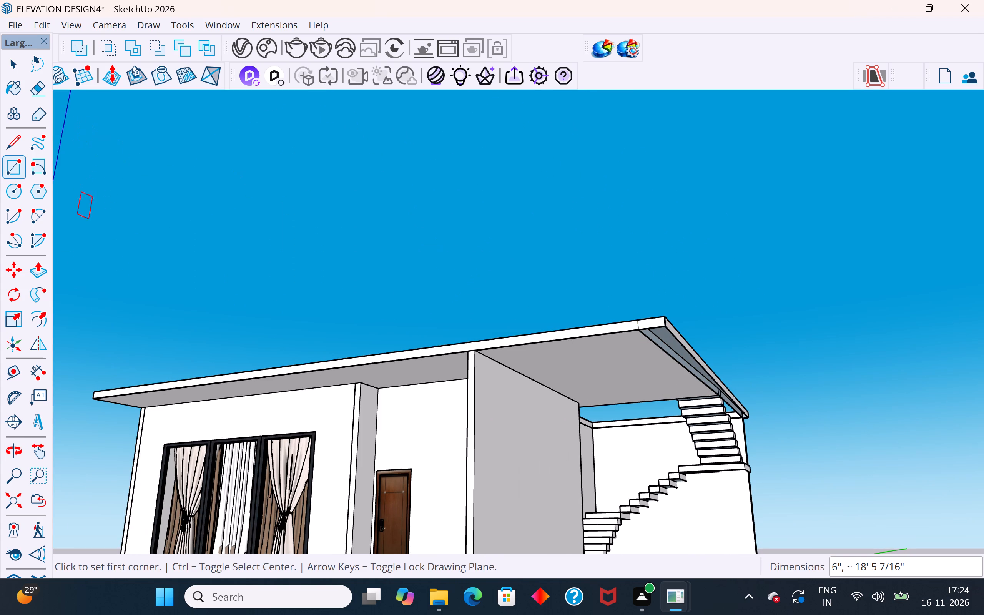
Draw a rectangle about 8 3/4" by 14' 7 7/8" over the open underside strip, from the panel's front corner toward the staircase.
left_click(13, 165)
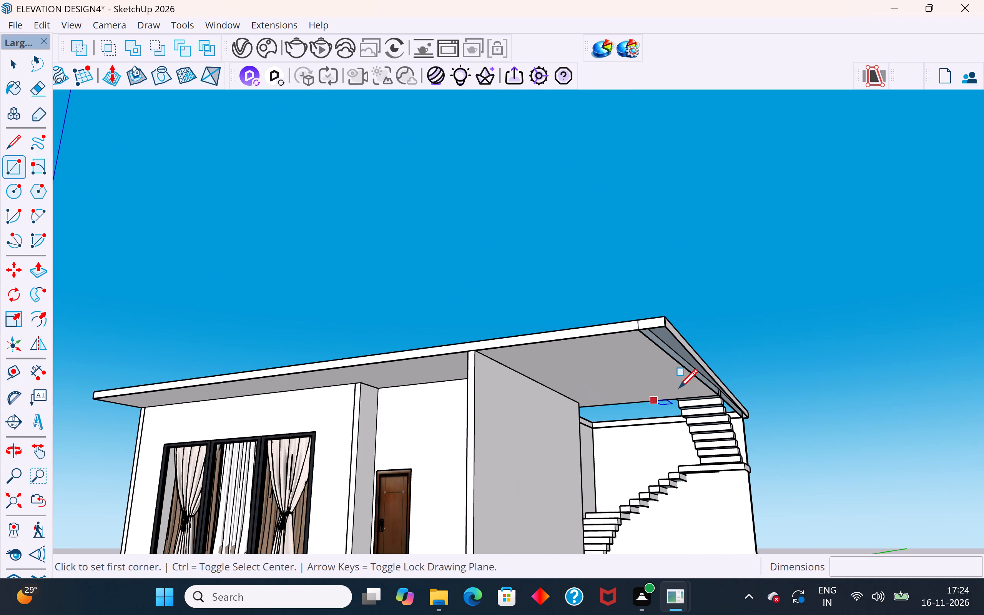
scroll(700, 394, "up", 3)
left_click(603, 294)
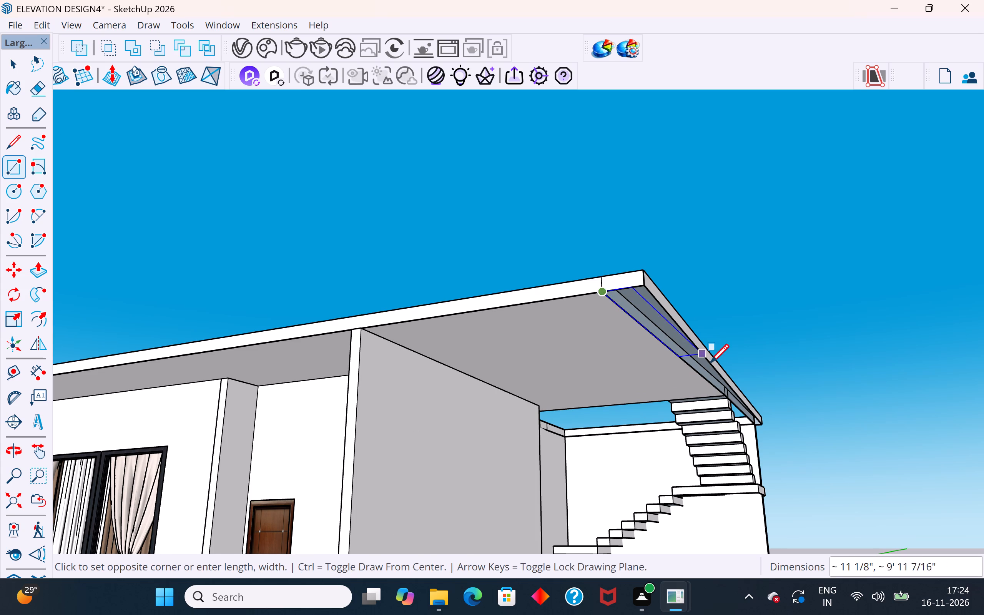
left_click(726, 378)
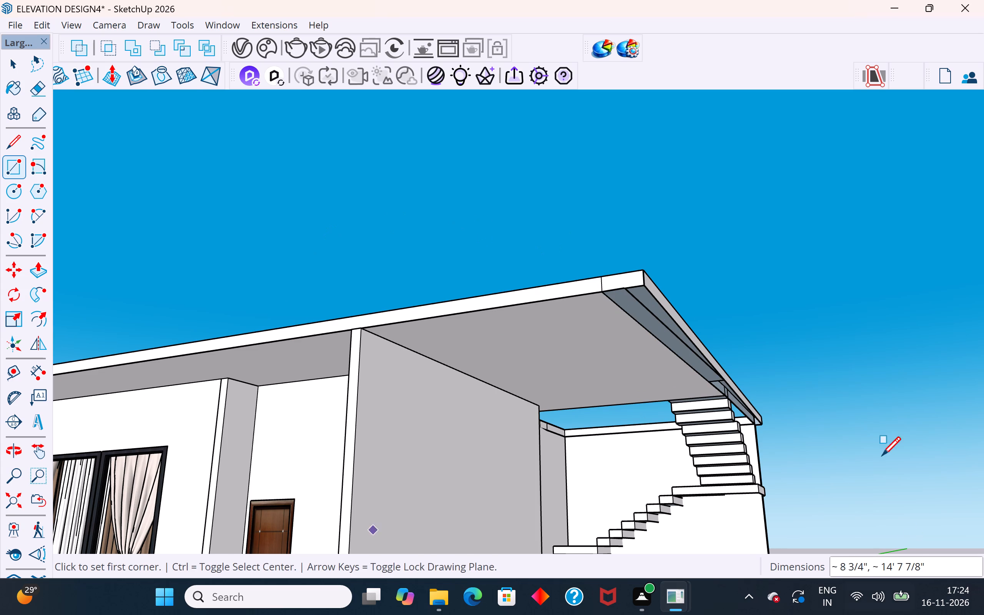
Delete the sliver face and the stray edges overshooting the fascia at the underside strip's front end.
left_click(17, 63)
left_click(478, 247)
scroll(695, 298, "up", 1)
middle_click_drag(693, 296, 693, 142)
scroll(717, 369, "down", 5)
scroll(647, 394, "down", 6)
scroll(635, 238, "up", 8)
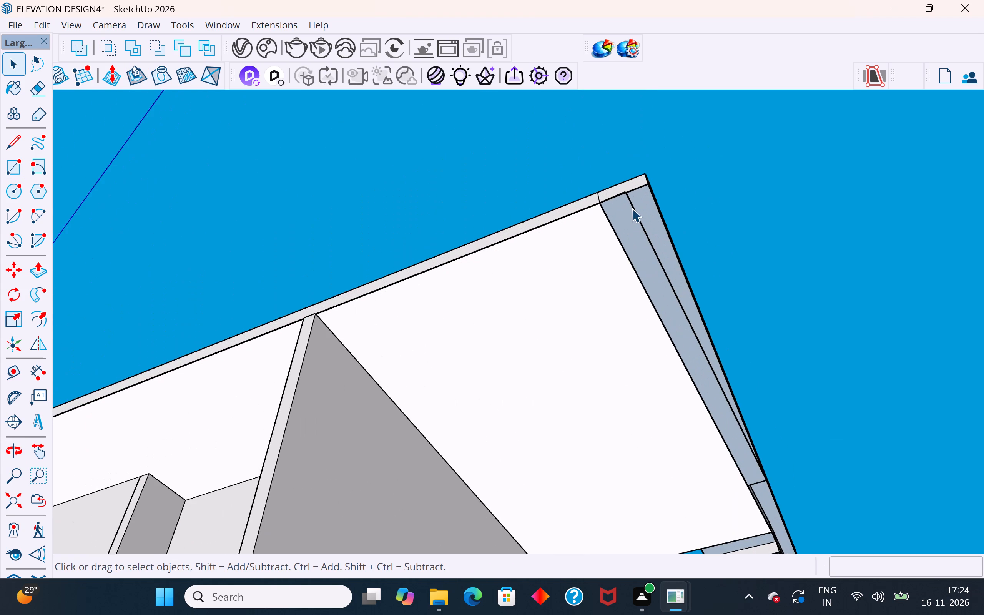
scroll(635, 198, "up", 19)
scroll(607, 235, "up", 1)
middle_click_drag(615, 240, 685, 264)
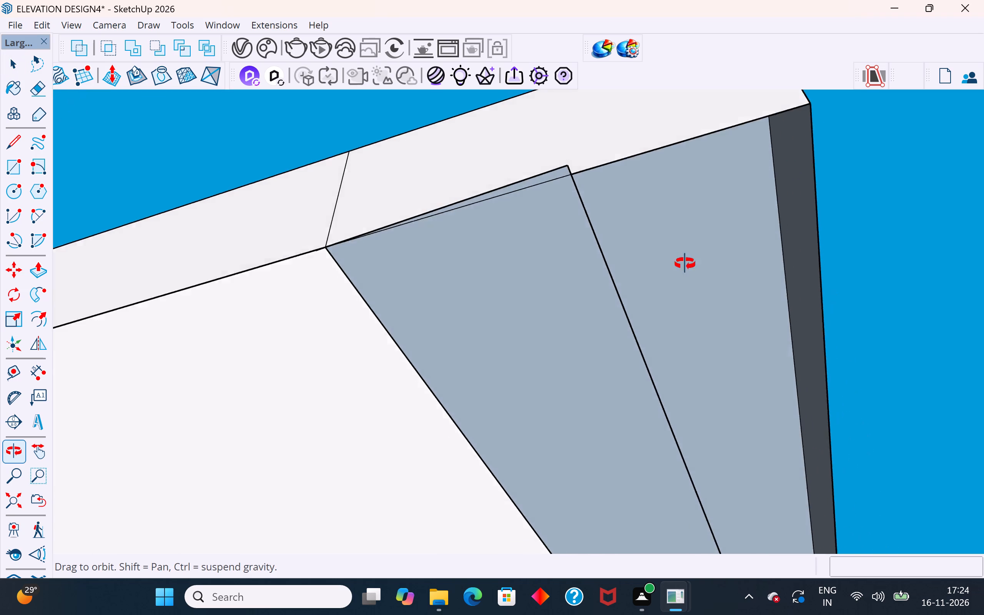
middle_click_drag(685, 264, 765, 332)
left_click(603, 214)
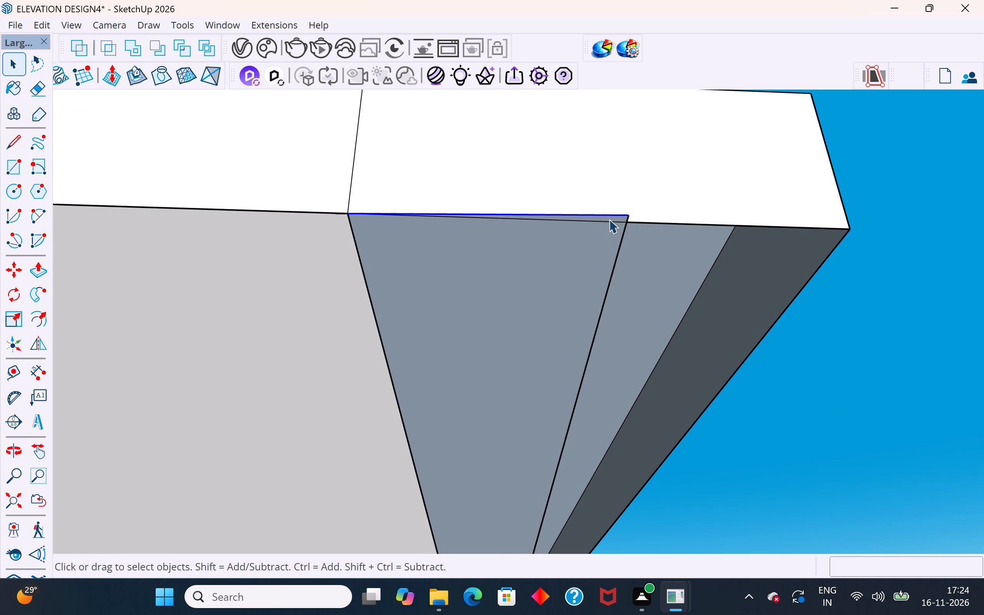
left_click(609, 219)
key("Delete")
left_click(619, 213)
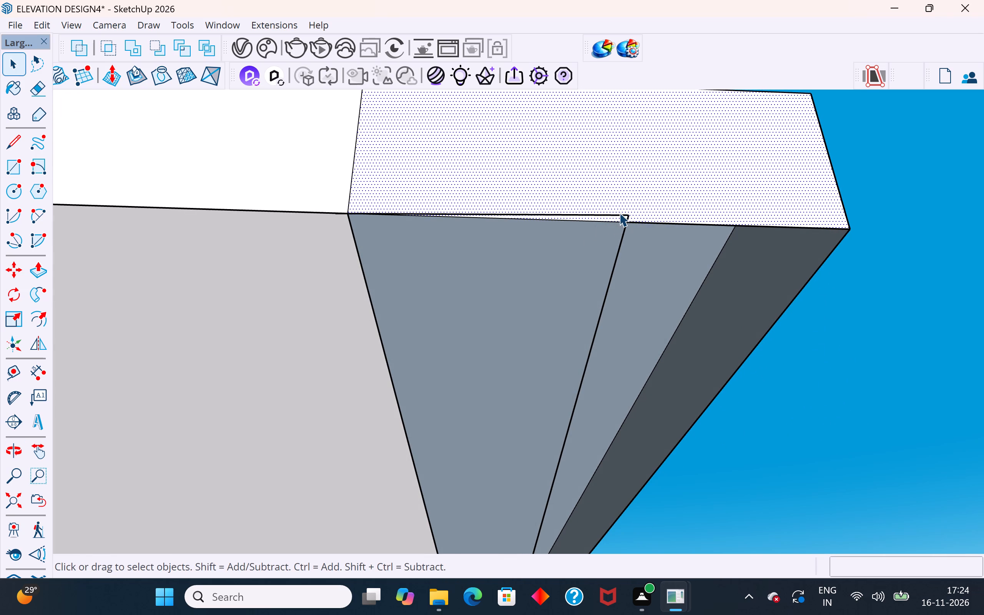
left_click(841, 271)
middle_click_drag(569, 234, 798, 188)
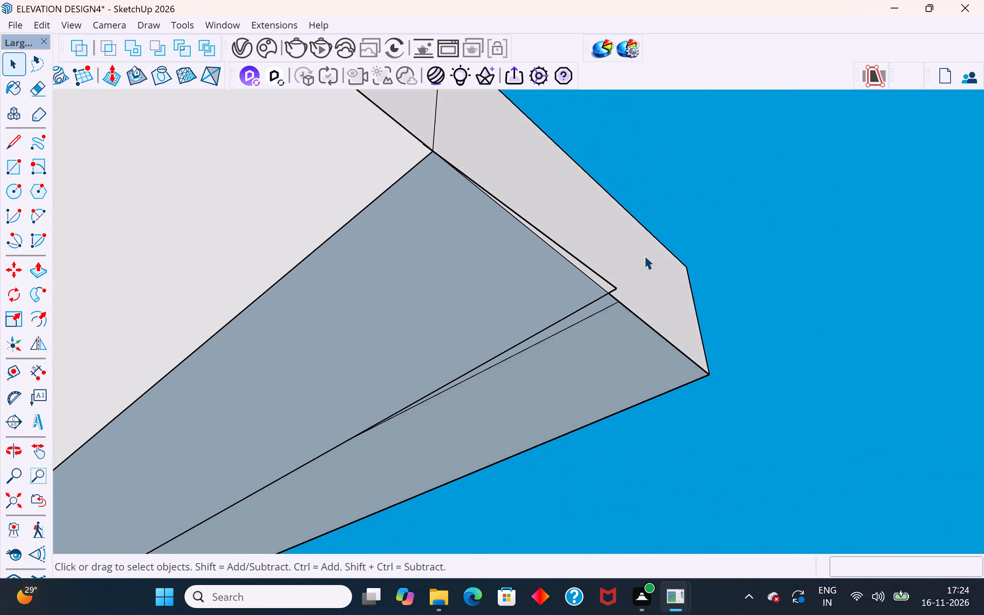
middle_click_drag(572, 273, 630, 224)
scroll(601, 317, "up", 6)
left_click(621, 306)
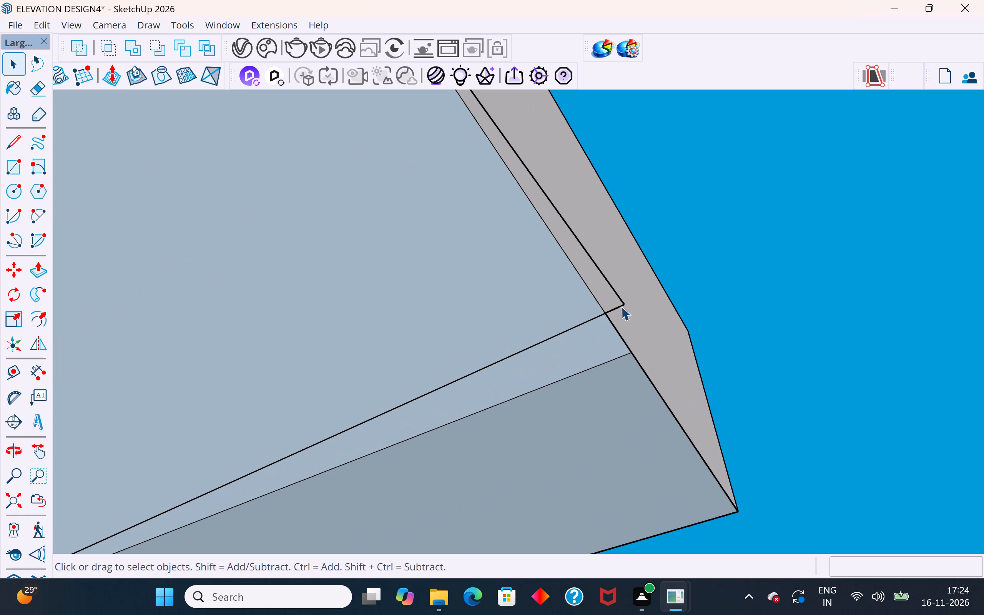
key("Delete")
left_click(621, 300)
key("Delete")
scroll(614, 301, "down", 11)
Draw a rectangle about 5 7/16" by 3' 7 1/4" over the open strip, from its inner front corner toward the fascia.
middle_click_drag(587, 320, 289, 362)
scroll(487, 294, "down", 10)
middle_click_drag(479, 328, 466, 446)
scroll(470, 361, "down", 5)
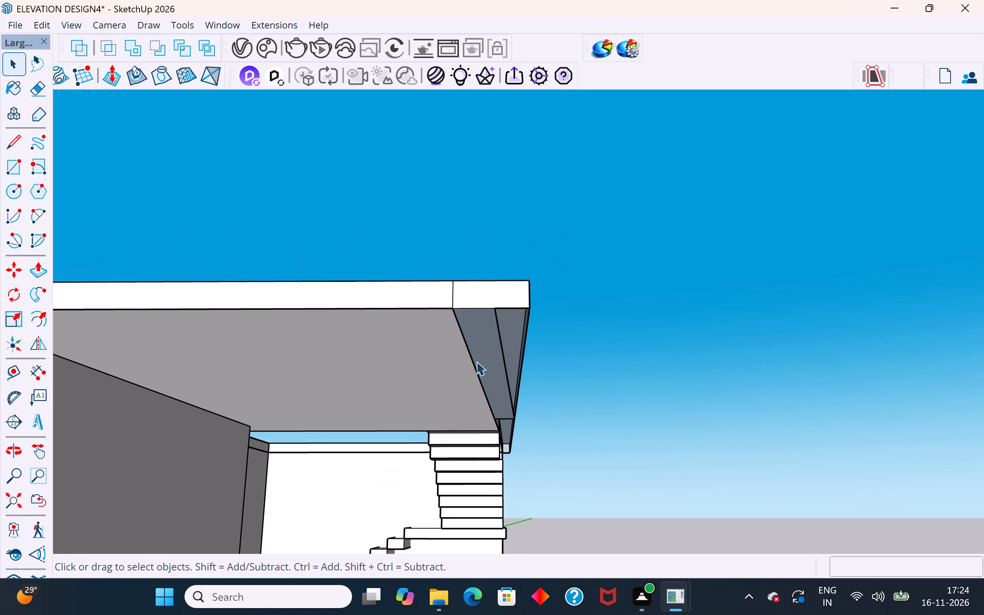
scroll(526, 395, "up", 1)
left_click(12, 169)
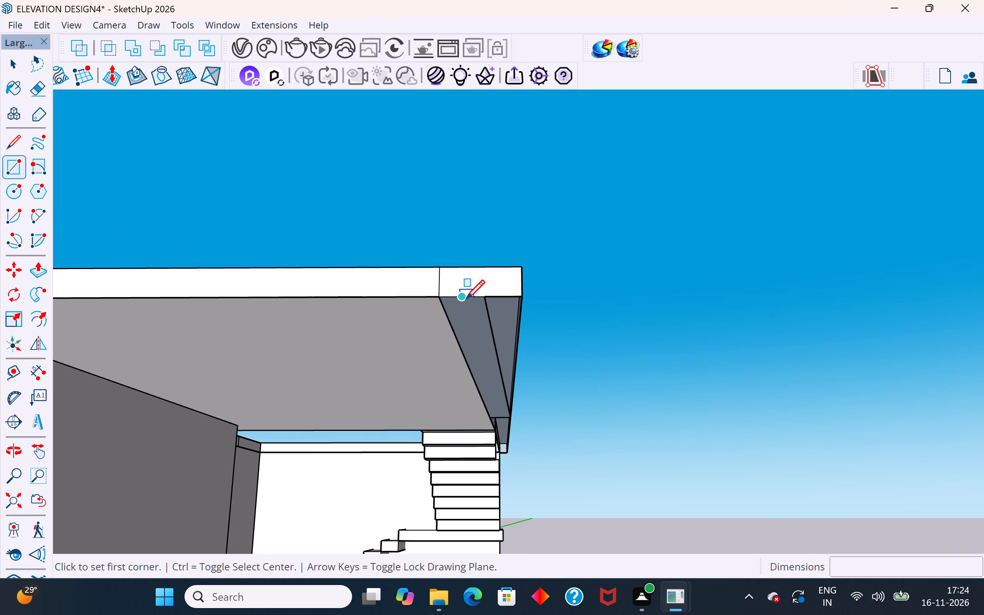
left_click(484, 298)
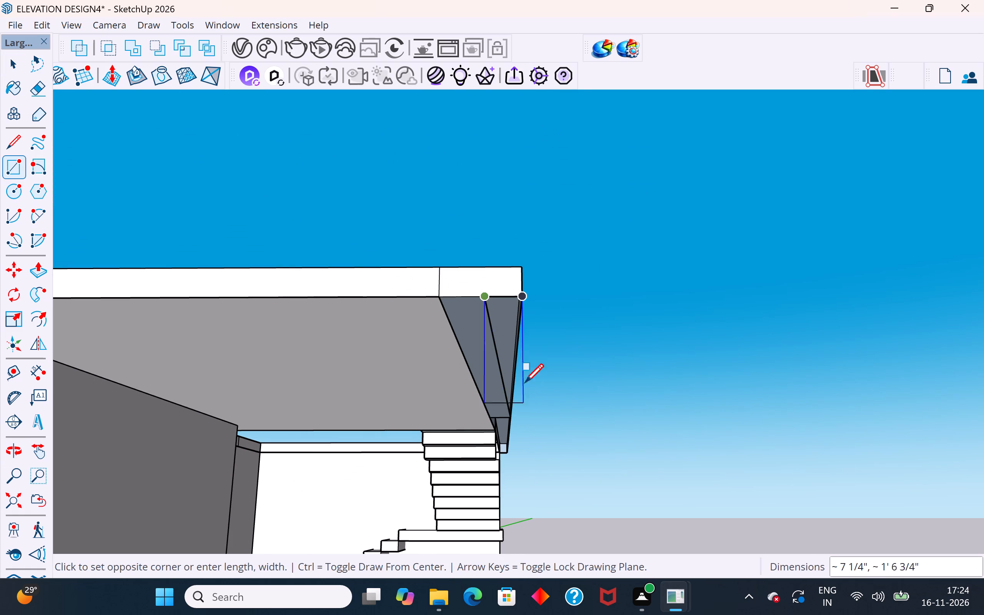
middle_click_drag(526, 352, 295, 409)
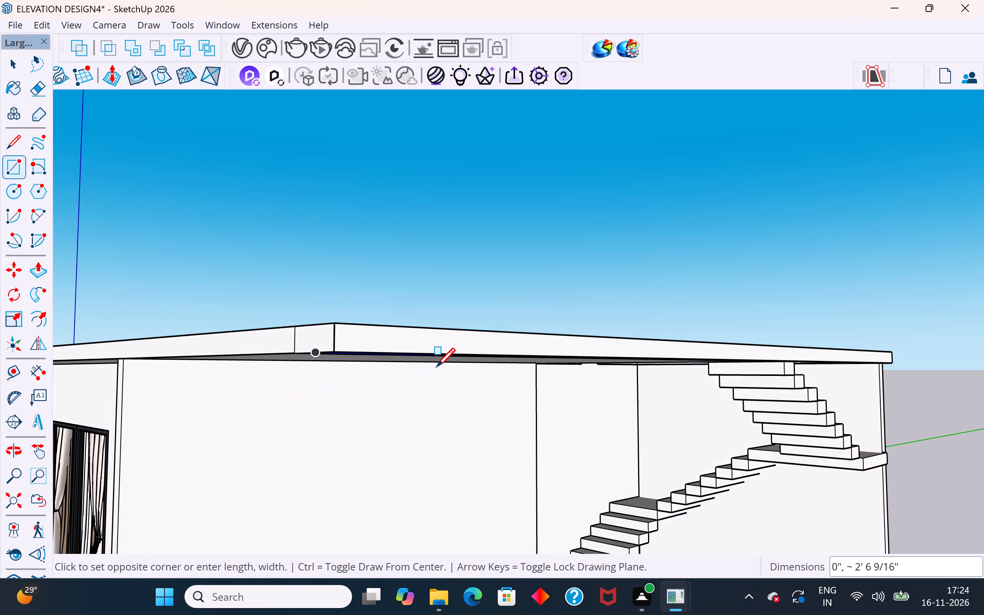
middle_click_drag(458, 357, 503, 236)
left_click(534, 218)
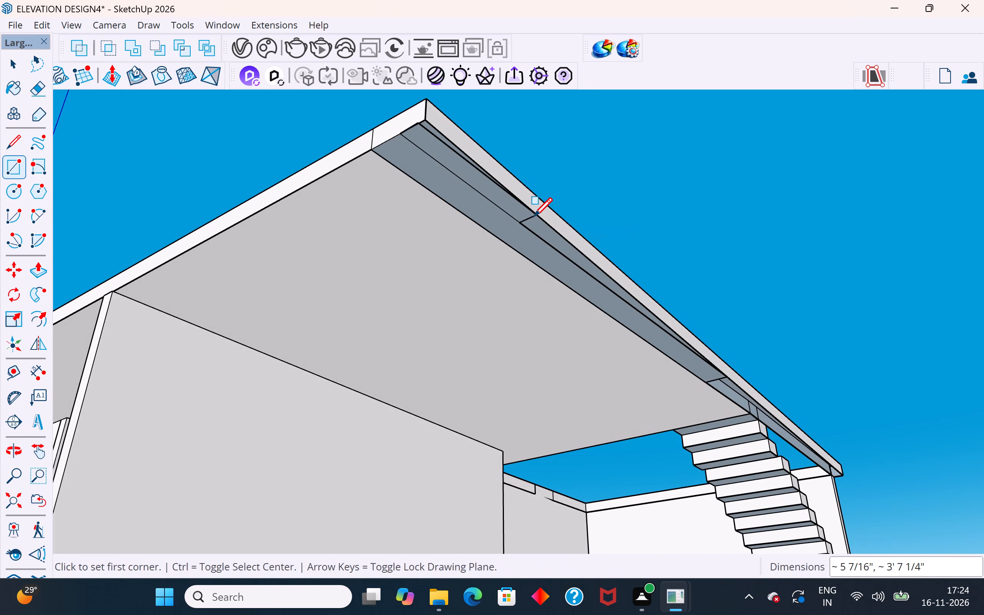
Draw a rectangle about 1' 3 3/16" by 10' 10 3/4" from the front rectangle's inner corner along the strip toward the staircase.
left_click_drag(522, 227, 525, 225)
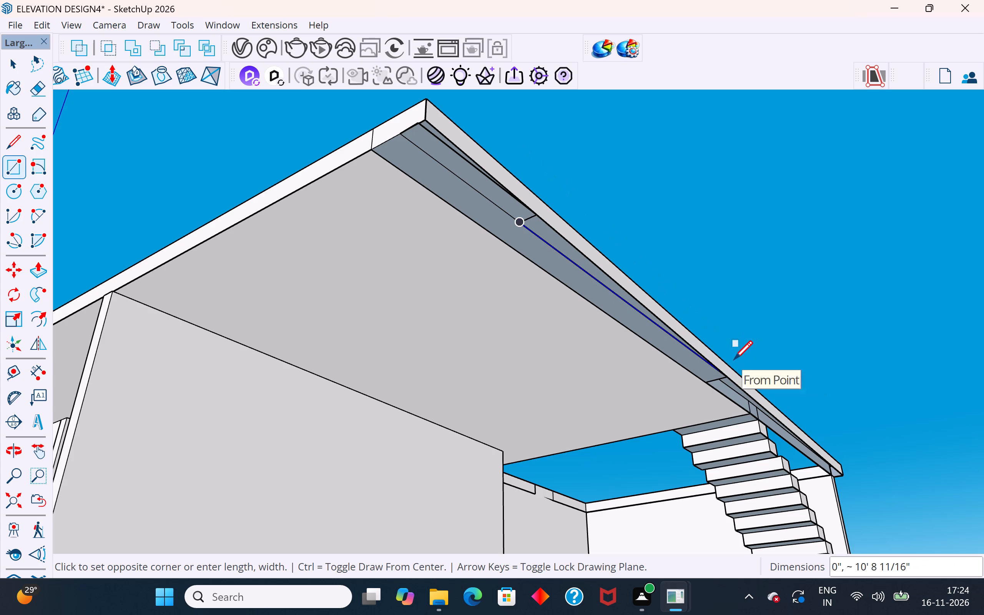
middle_click_drag(723, 372, 770, 297)
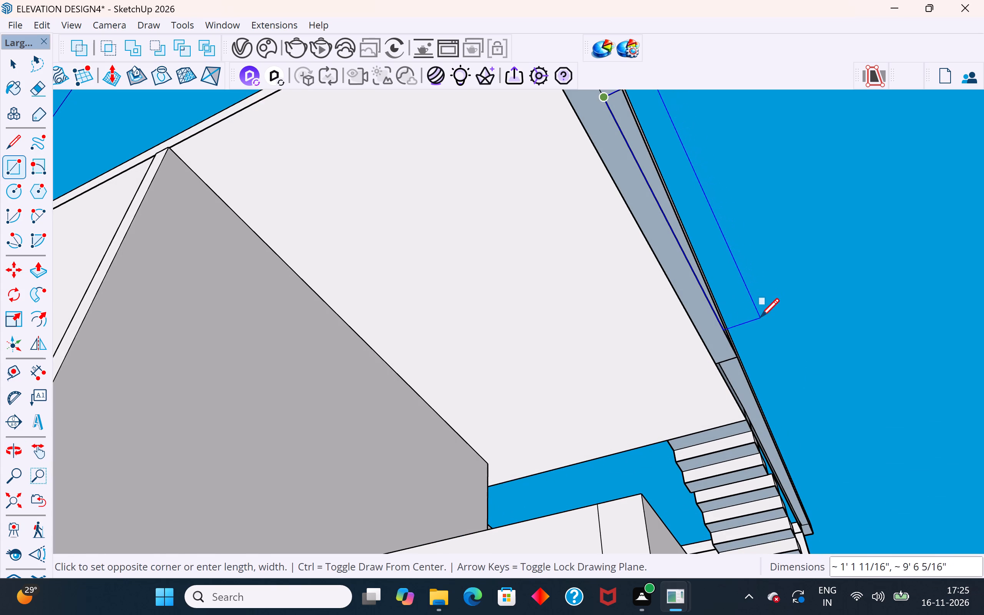
left_click(775, 342)
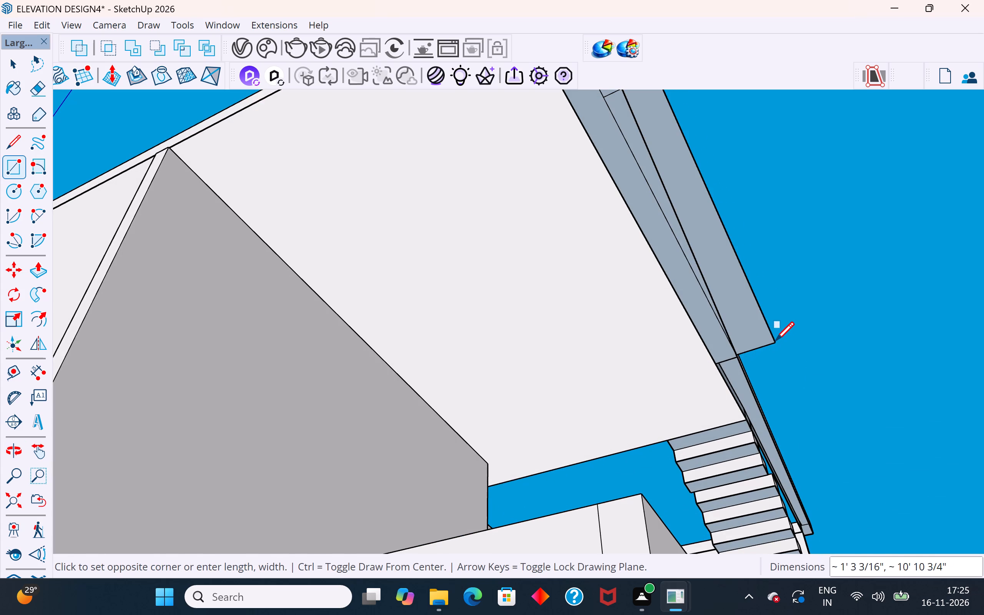
middle_click_drag(785, 410, 760, 525)
scroll(763, 524, "down", 1)
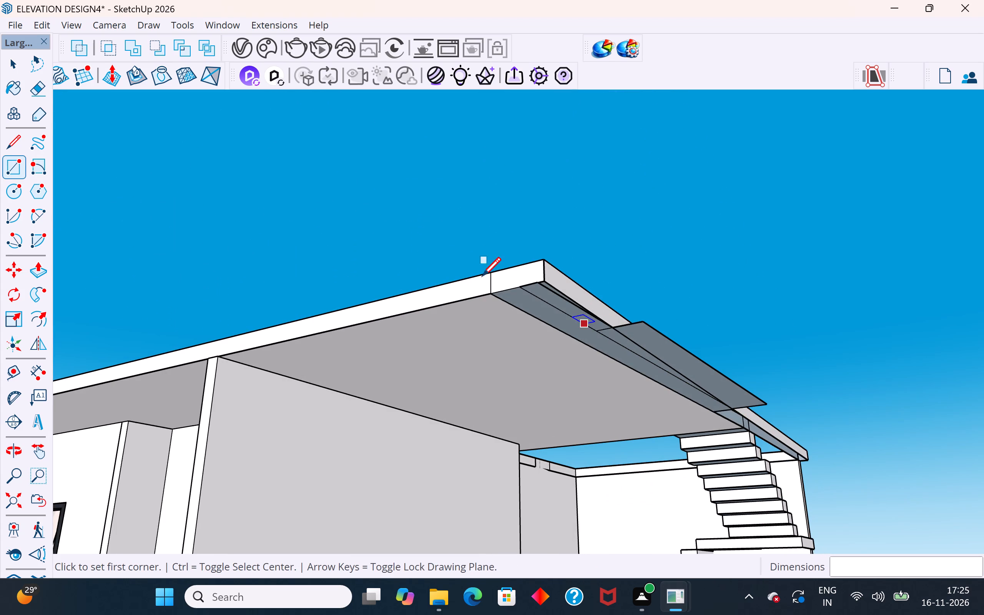
key("Escape")
Delete the two stray edges at the front end of the roof slab's underside strip.
left_click(8, 66)
left_click(471, 232)
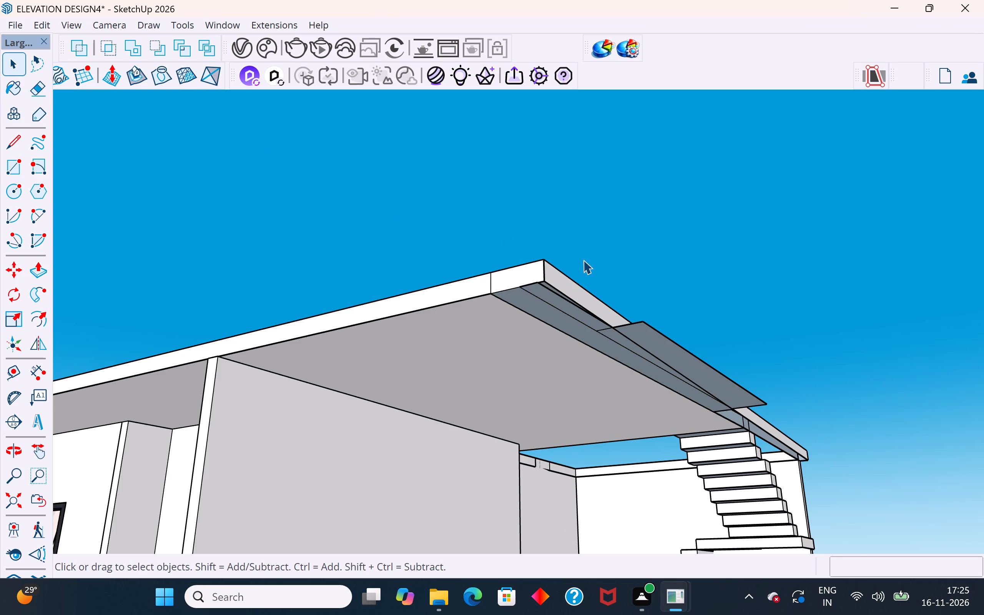
scroll(650, 329, "up", 7)
left_click(670, 322)
left_click(662, 340)
middle_click_drag(662, 340, 755, 342)
scroll(550, 190, "up", 10)
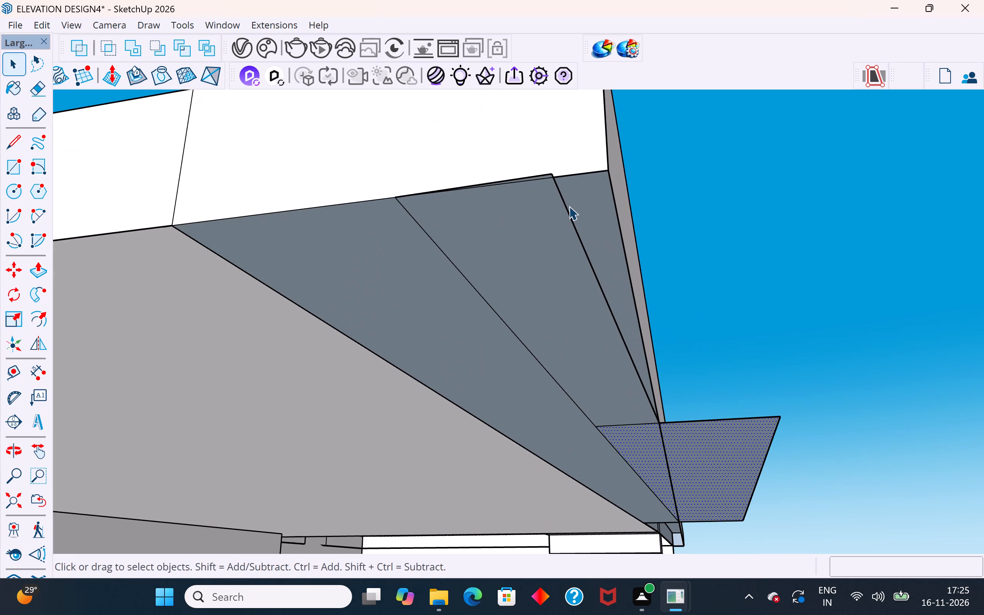
left_click(569, 206)
key("Delete")
left_click(549, 172)
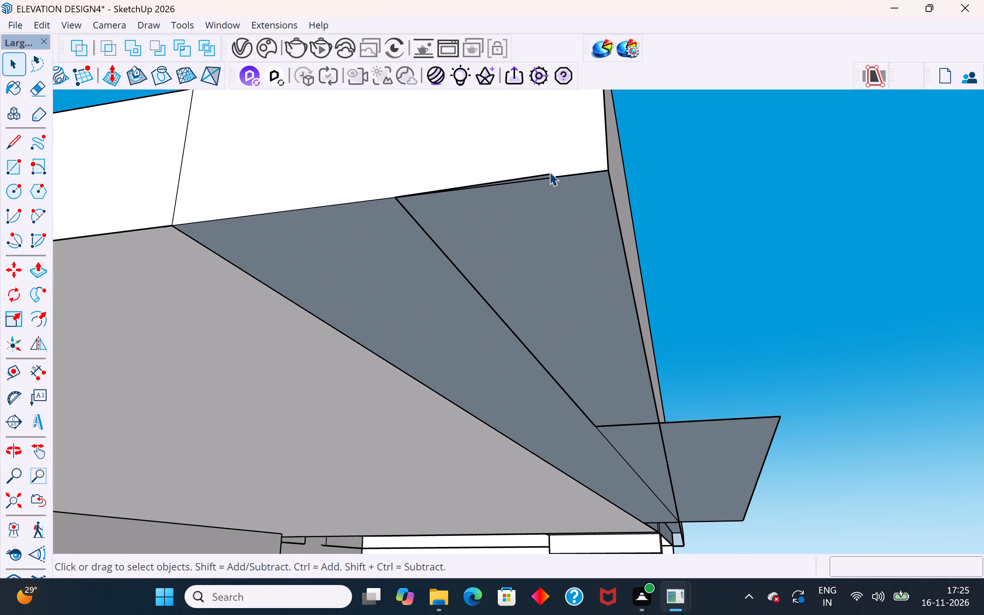
key("Delete")
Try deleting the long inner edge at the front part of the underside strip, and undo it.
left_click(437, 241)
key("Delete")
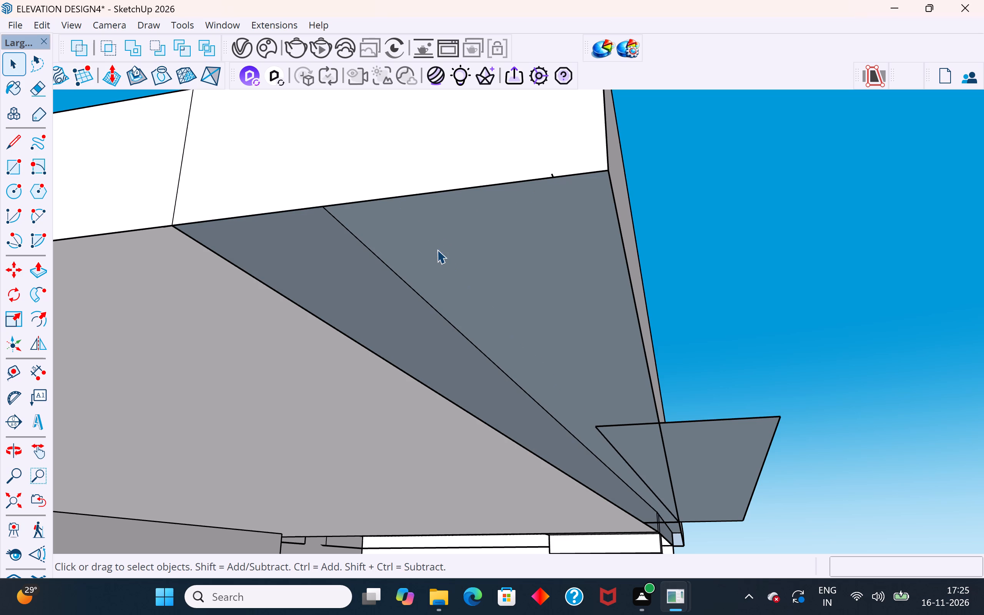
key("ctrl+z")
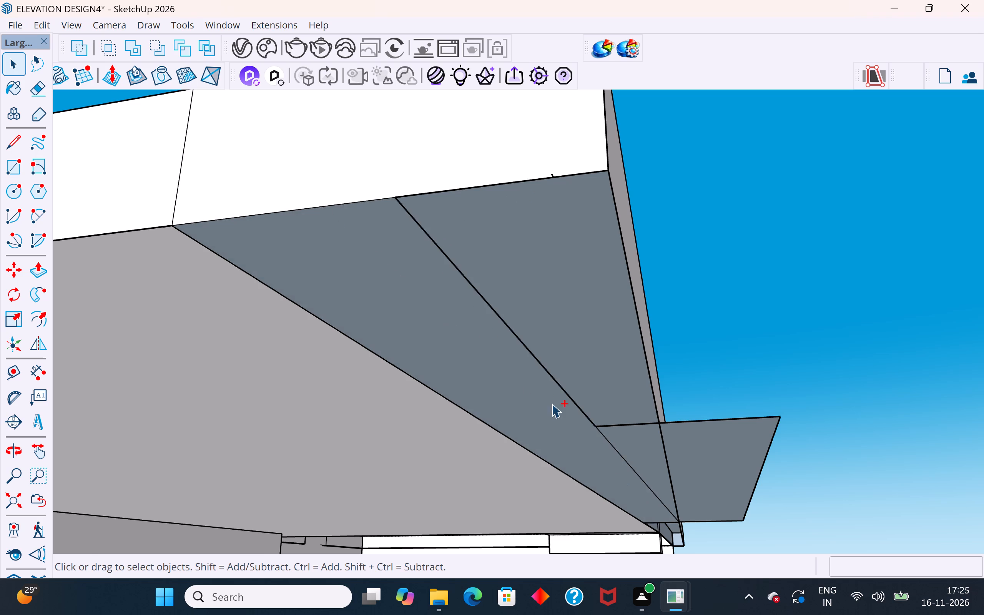
Draw a line about 11' 3/8" along the slab's lower outer edge, across the rectangle protruding beyond the fascia.
middle_click_drag(552, 404, 586, 292, "ctrl")
scroll(591, 408, "down", 11)
scroll(567, 363, "down", 5)
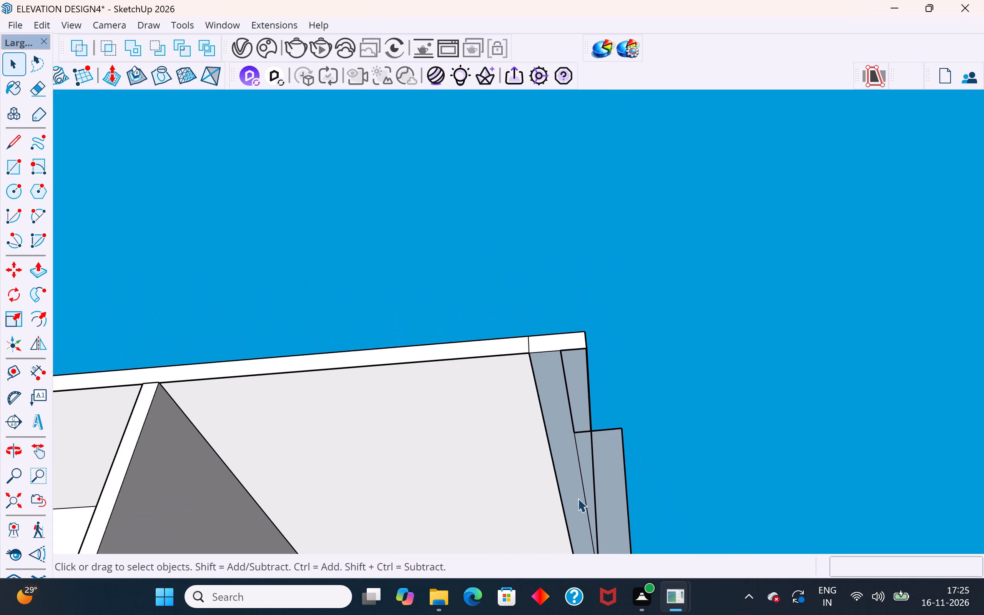
scroll(620, 333, "down", 3)
left_click(609, 447)
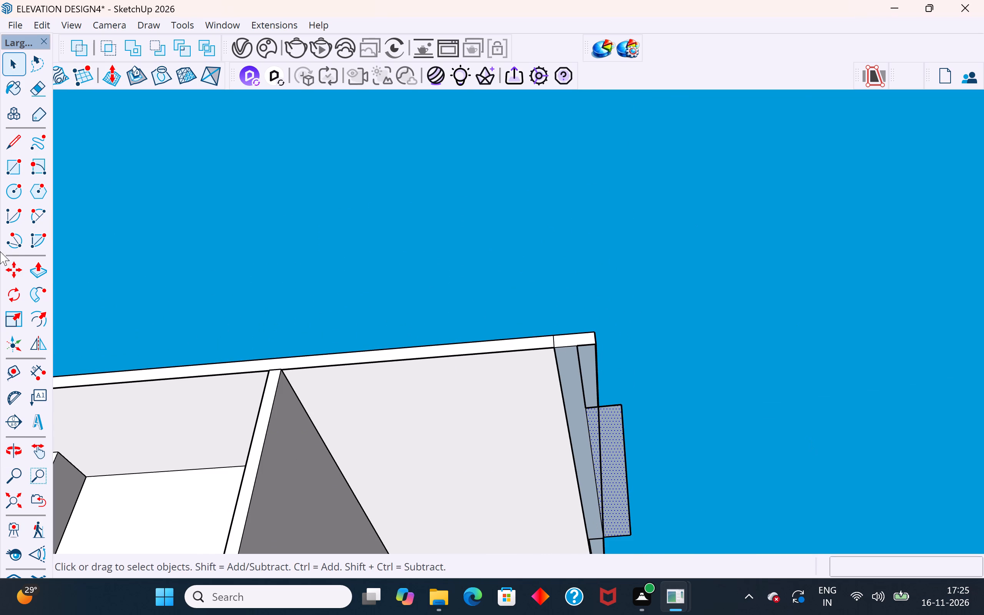
left_click(17, 141)
scroll(498, 211, "down", 4)
scroll(567, 461, "up", 2)
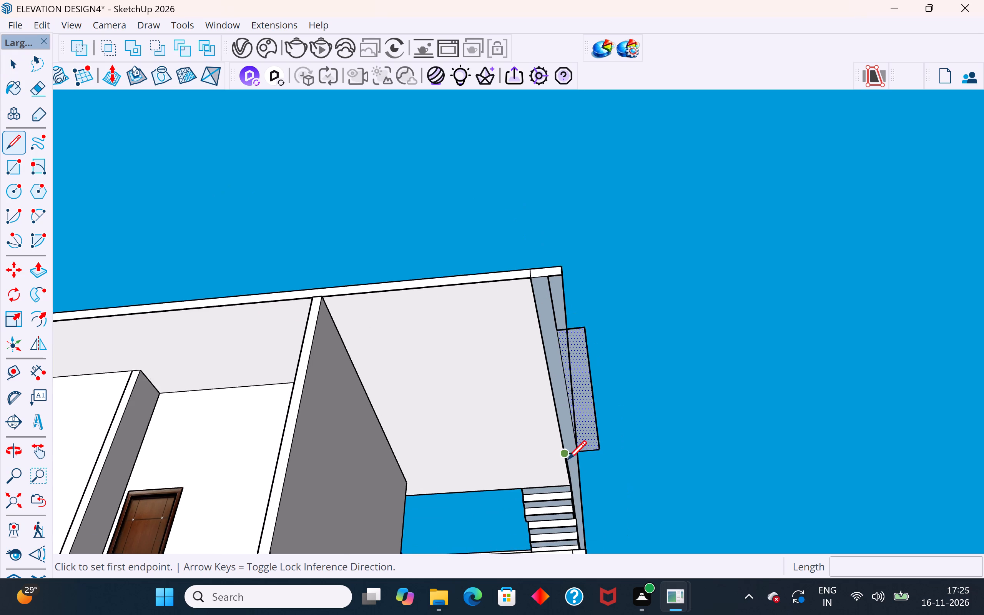
scroll(568, 461, "up", 1)
left_click(581, 450)
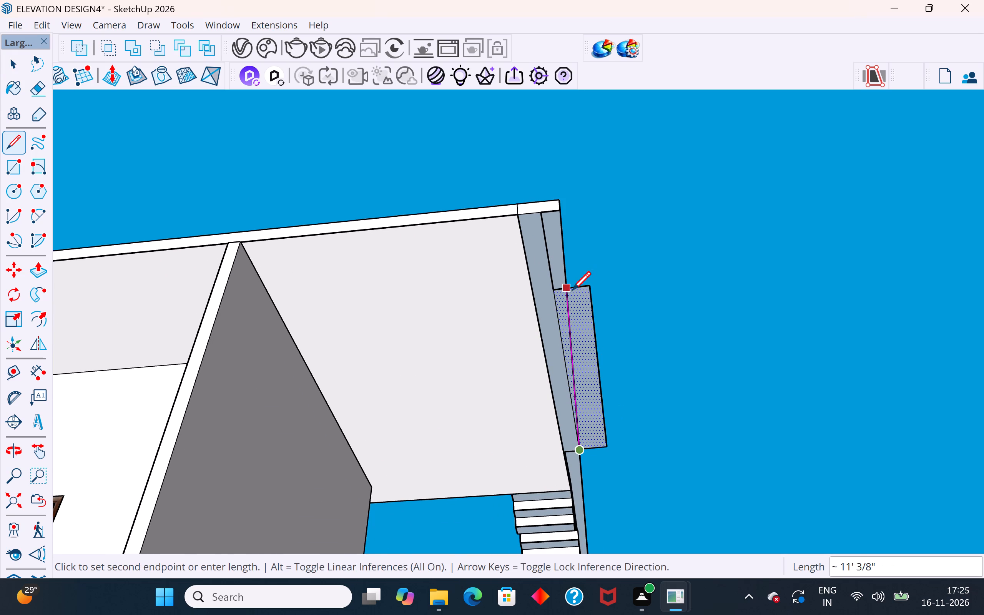
left_click(572, 292)
Delete the rectangle portion protruding beyond the slab's outer edge, including its face and three outer edges.
left_click(8, 58)
left_click(591, 347)
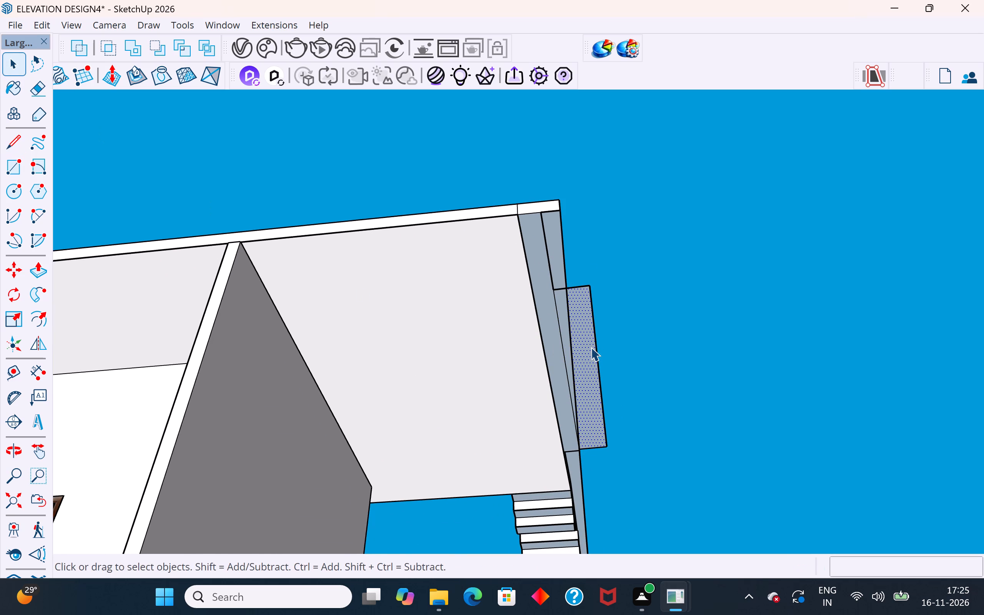
key("Delete")
left_click(587, 287)
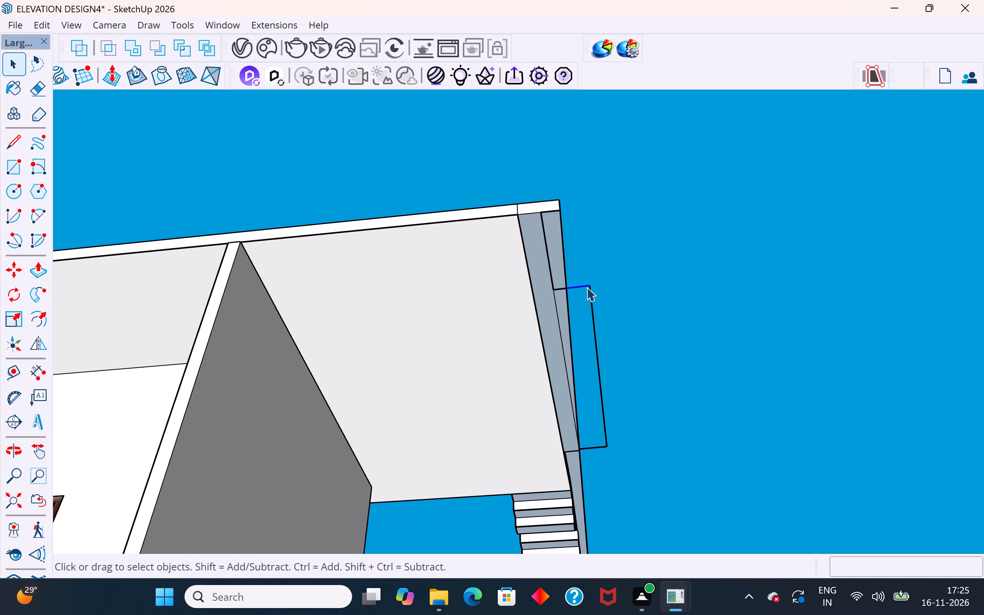
key("Delete")
left_click(594, 303)
key("Delete")
left_click(602, 445)
key("Delete")
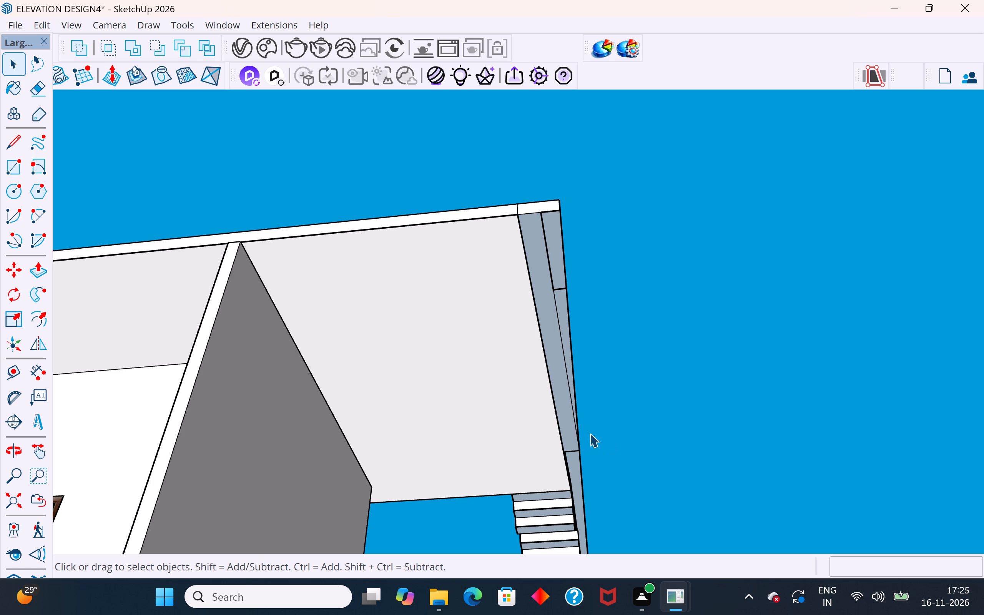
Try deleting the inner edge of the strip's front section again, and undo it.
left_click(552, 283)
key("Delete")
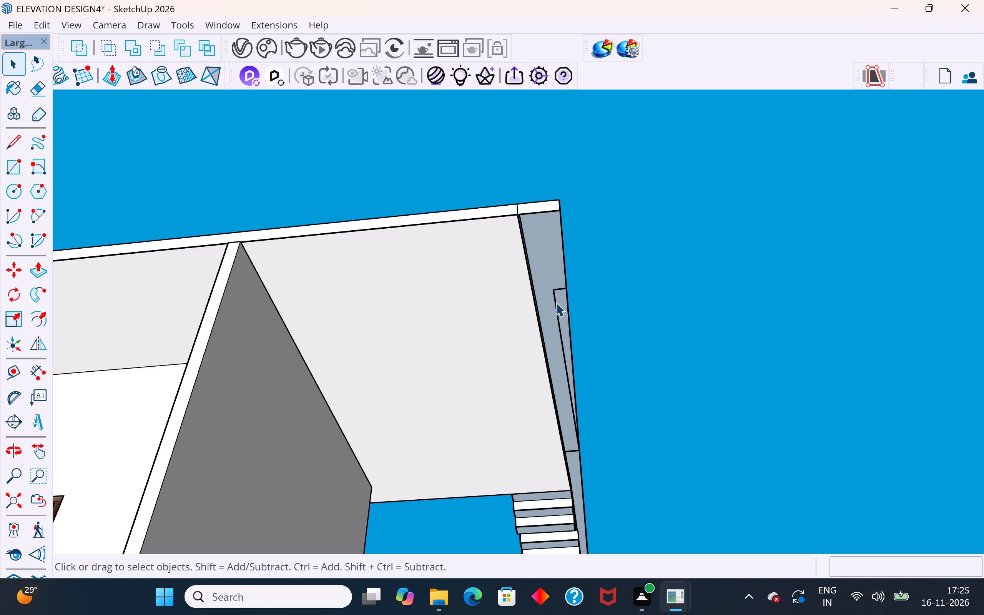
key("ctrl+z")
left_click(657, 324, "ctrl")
Delete the short vertical dividing line on the roof slab's front fascia near the outer corner.
scroll(562, 292, "up", 4)
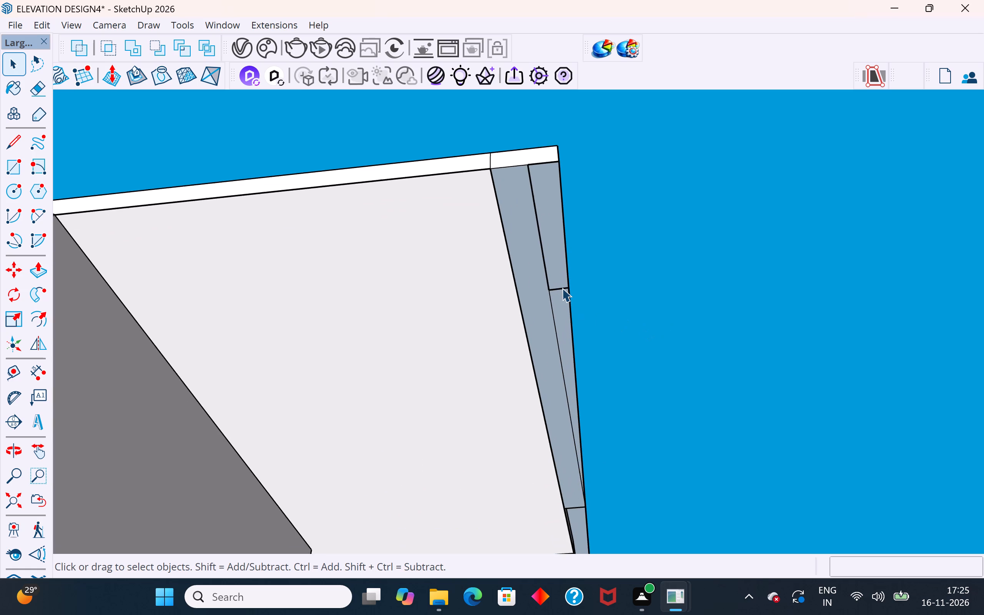
middle_click_drag(565, 303, 570, 431)
scroll(482, 287, "up", 3)
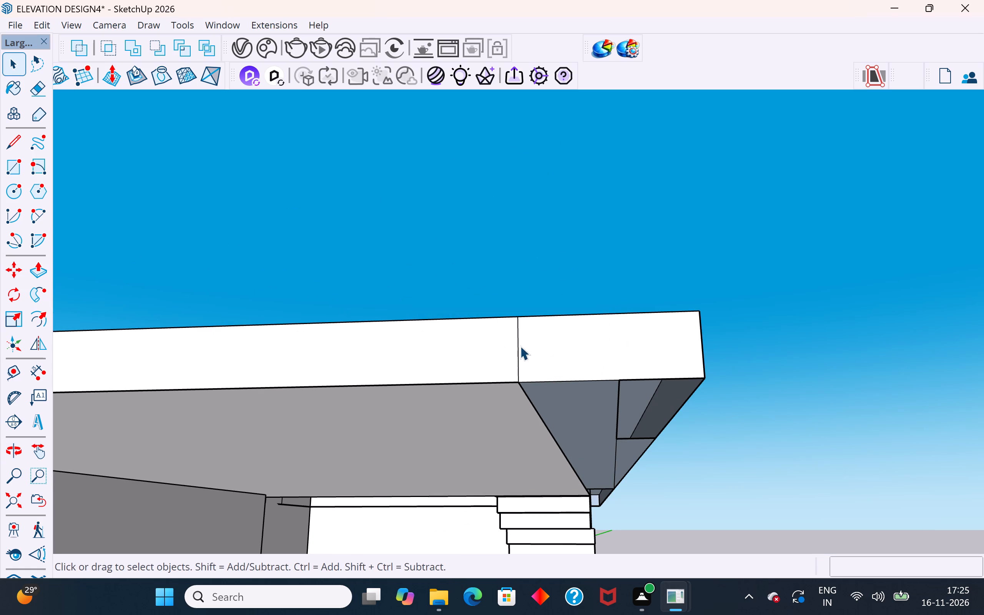
left_click(520, 346)
key("Delete")
Draw a rectangle about 3' 7 1/4" by 5 7/16" over the open recess in the underside strip at the slab's outer corner.
middle_click_drag(540, 352, 566, 237)
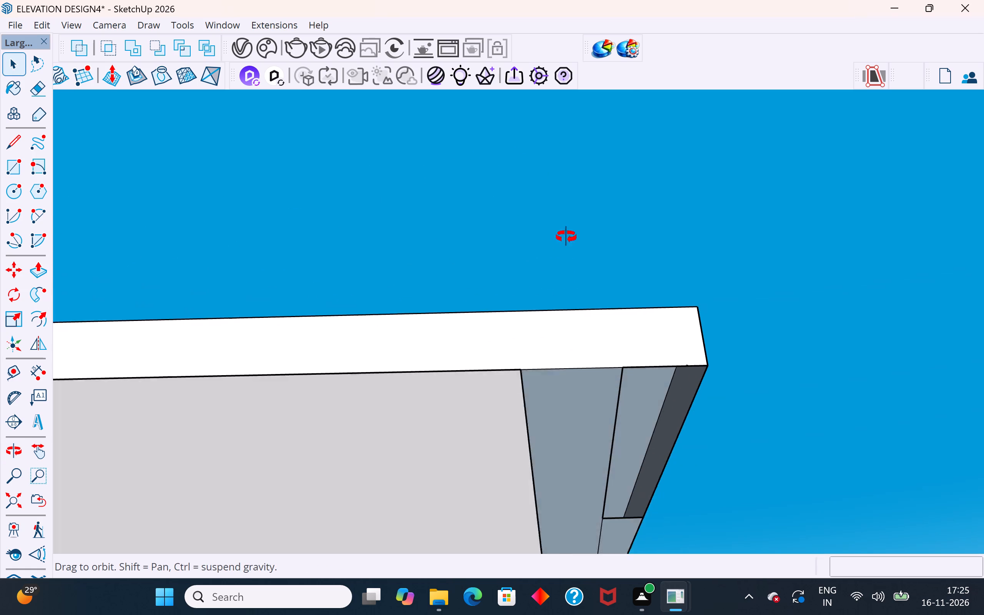
middle_click_drag(566, 237, 454, 325)
scroll(665, 367, "down", 4)
middle_click_drag(698, 430, 551, 354)
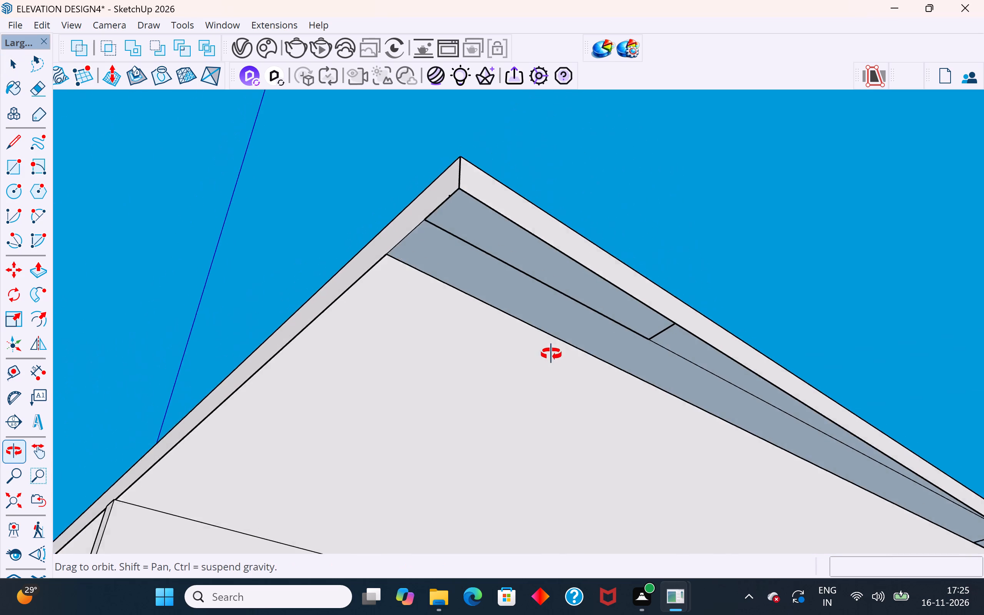
middle_click_drag(551, 354, 551, 355)
scroll(650, 348, "up", 1)
middle_click_drag(637, 337, 419, 313)
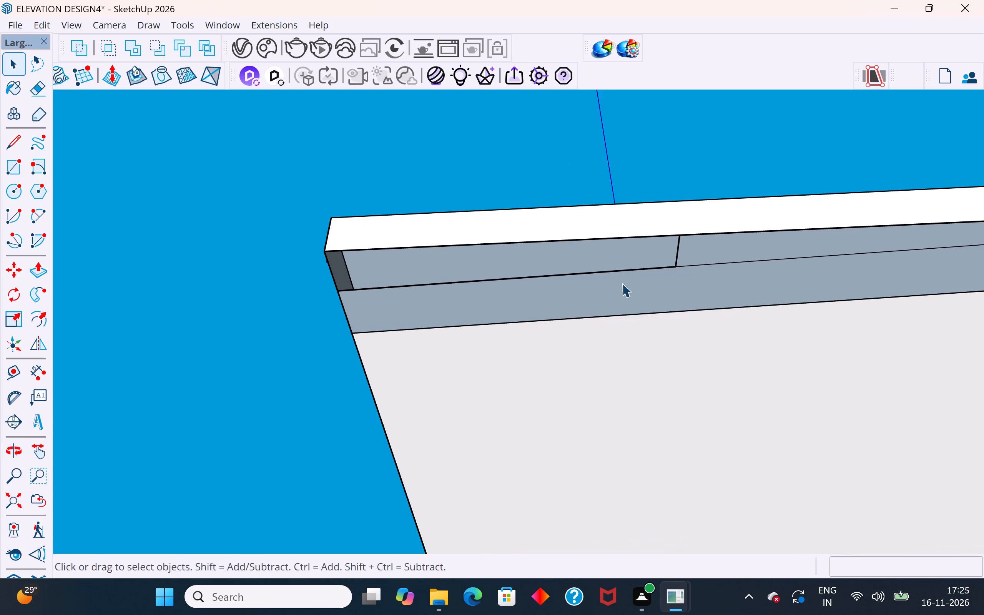
middle_click_drag(662, 288, 871, 337)
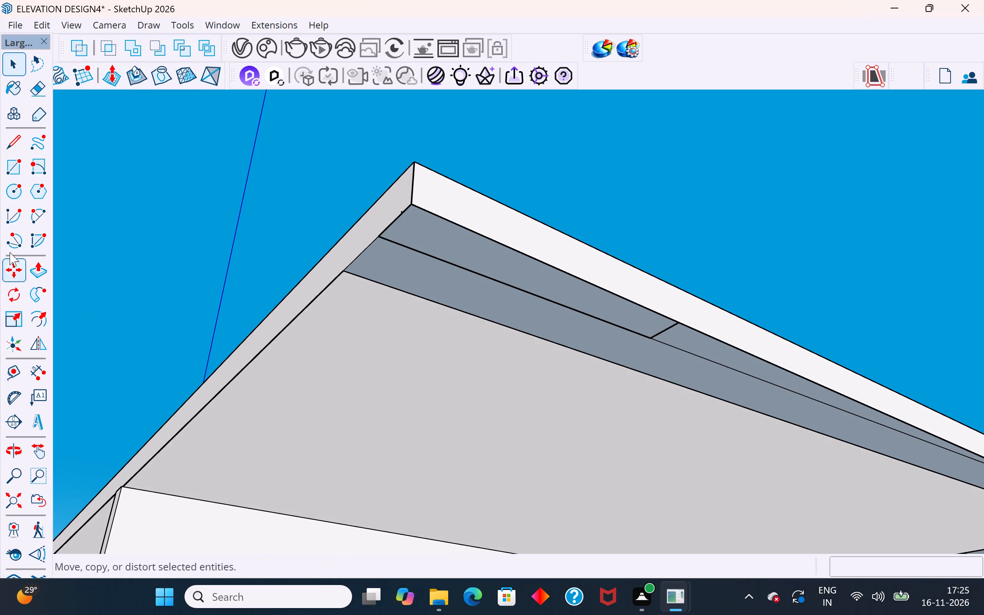
left_click(12, 163)
left_click(676, 326)
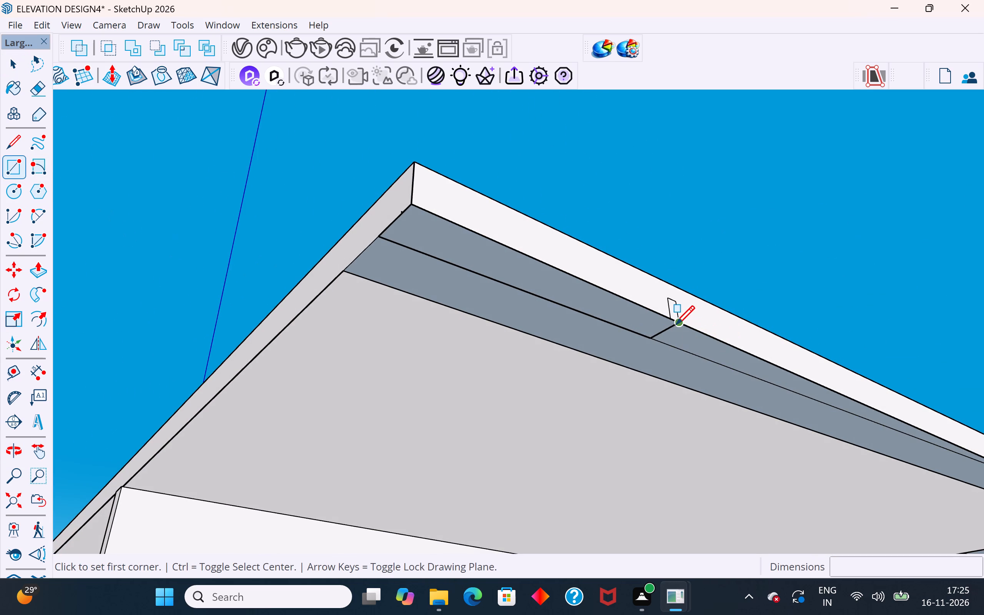
left_click(378, 238)
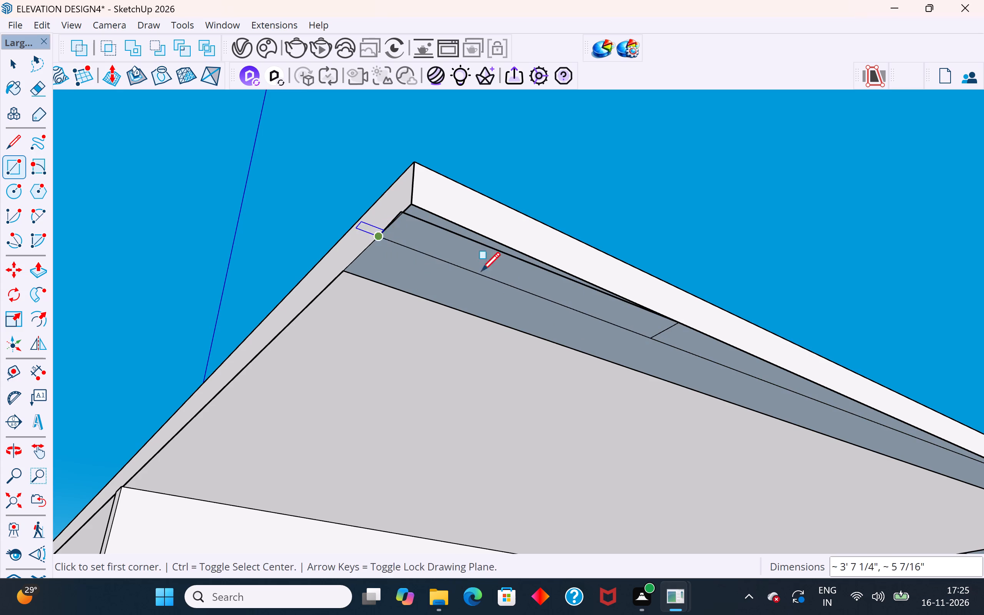
middle_click_drag(647, 314, 781, 228)
left_click(12, 68)
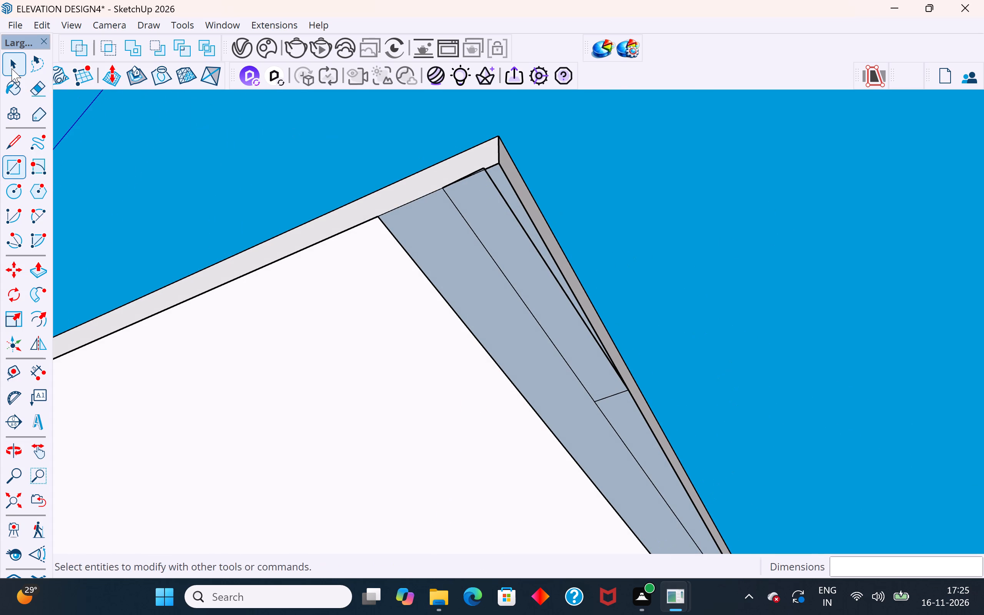
left_click(278, 166)
Delete the two lengthwise edge segments and the short cross edge dividing the front section of the underside strip.
scroll(525, 189, "up", 3)
scroll(524, 189, "down", 3)
scroll(568, 346, "up", 2)
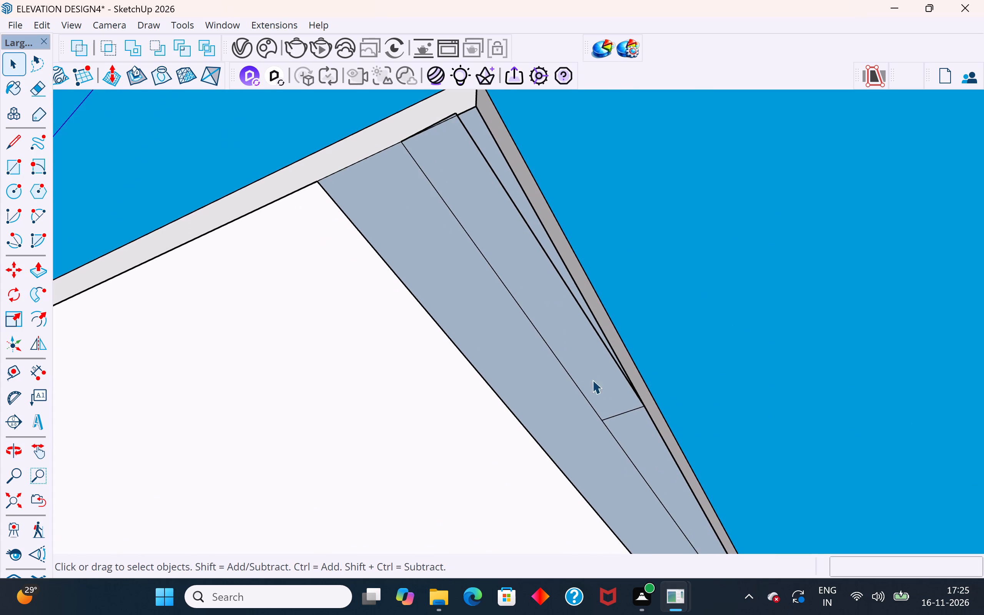
middle_click_drag(604, 407, 645, 453)
scroll(612, 437, "up", 3)
left_click(590, 438)
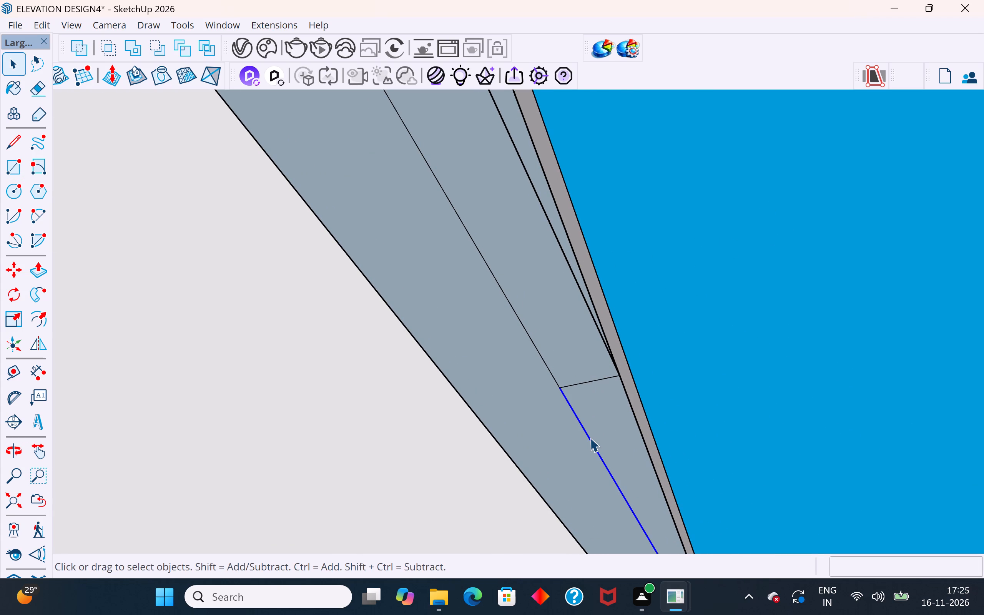
key("Delete")
left_click(545, 363)
key("Delete")
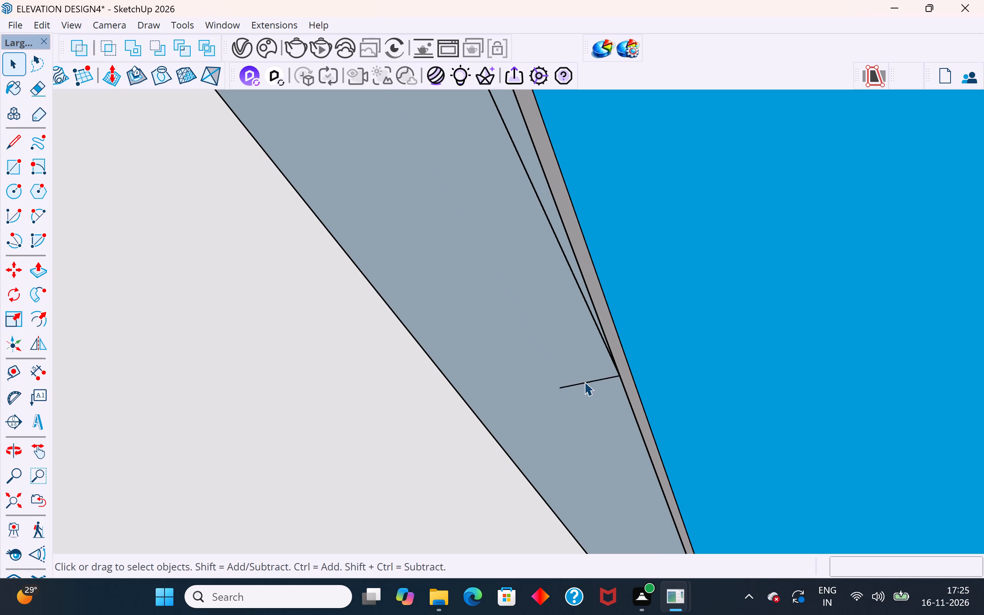
left_click(584, 382)
key("Delete")
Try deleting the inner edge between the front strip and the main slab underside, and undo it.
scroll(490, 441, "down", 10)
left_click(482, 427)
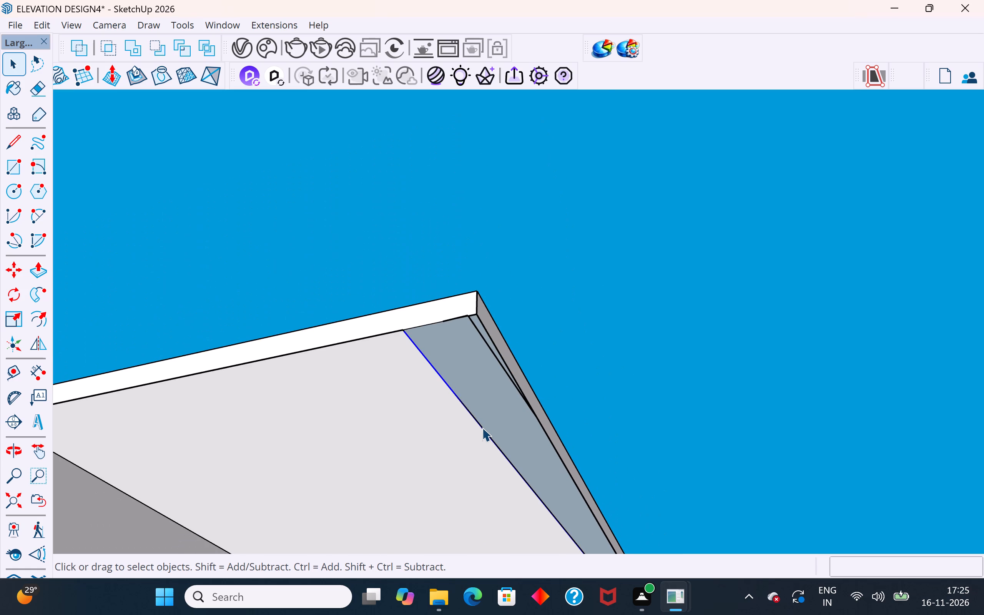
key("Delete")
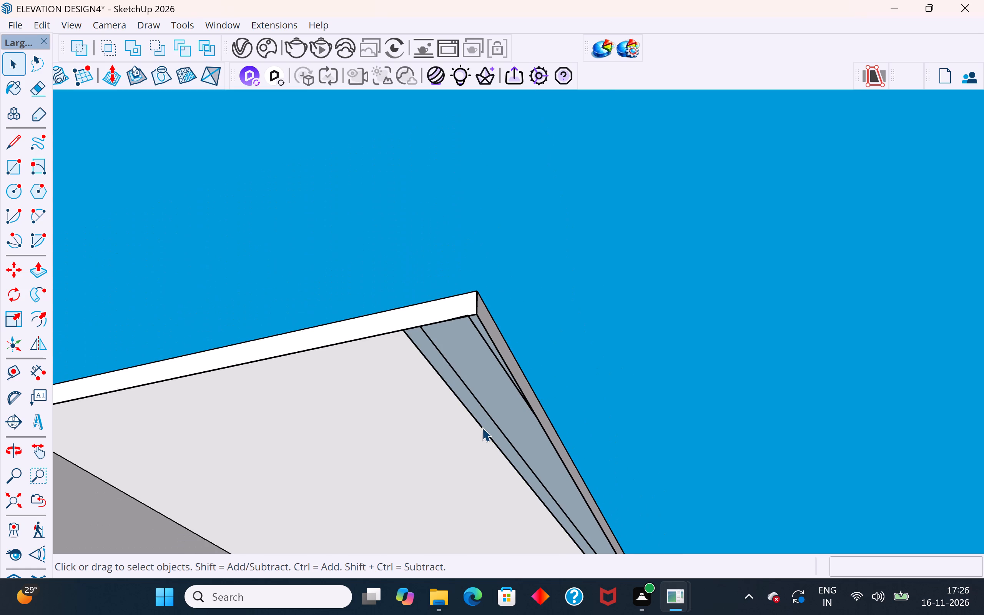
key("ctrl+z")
Delete the thin triangular sliver overlapping the front fascia near the outer corner, including its face and two edges.
scroll(479, 329, "up", 4)
middle_click_drag(485, 307, 522, 332)
scroll(496, 324, "up", 2)
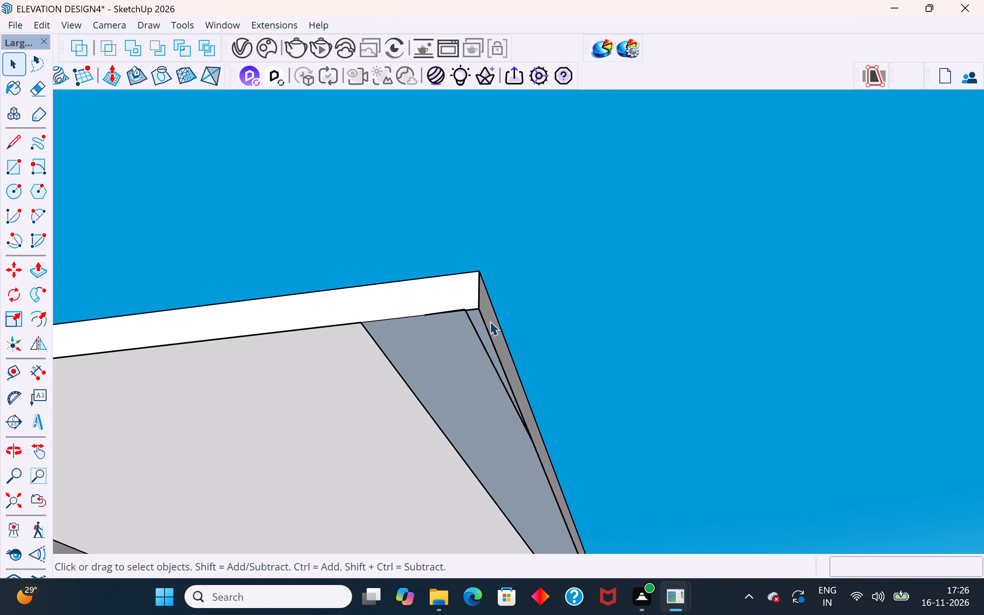
scroll(490, 321, "up", 10)
middle_click_drag(409, 322, 421, 225)
scroll(425, 317, "up", 8)
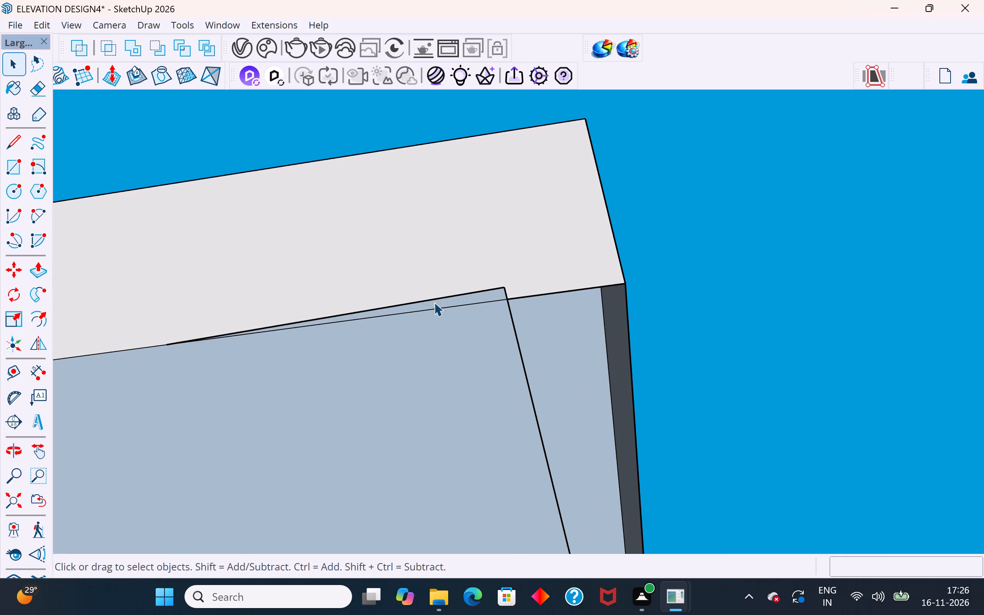
left_click(451, 298)
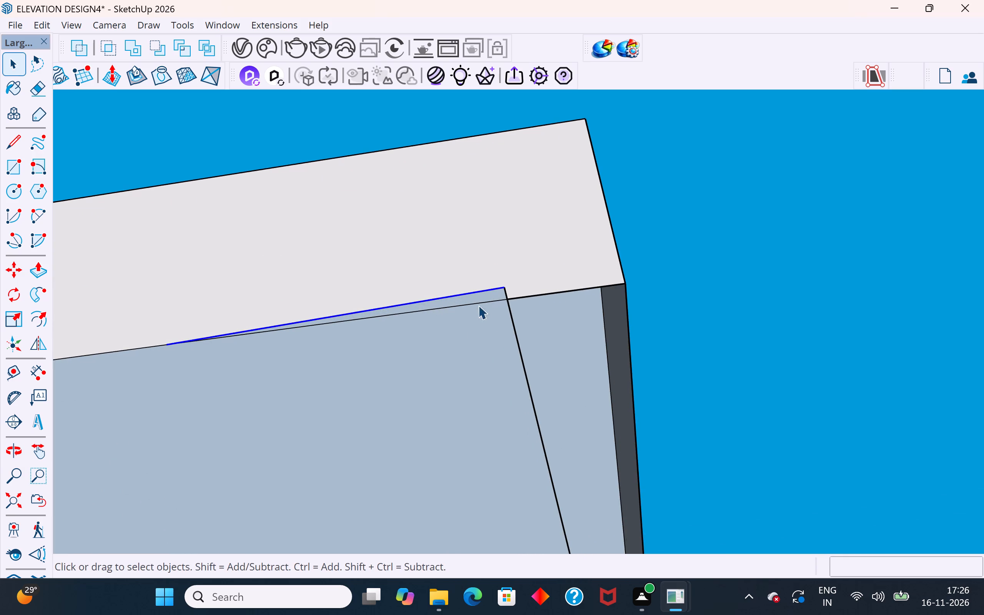
left_click(486, 300)
left_click(489, 296)
key("Delete")
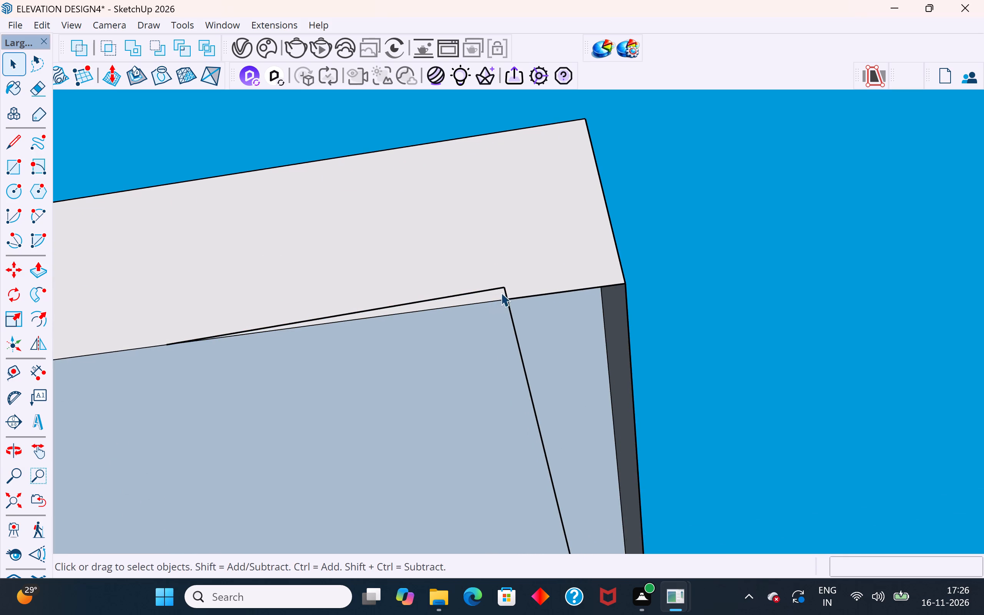
left_click(505, 291)
key("Delete")
left_click(497, 289)
key("Delete")
scroll(513, 241, "down", 4)
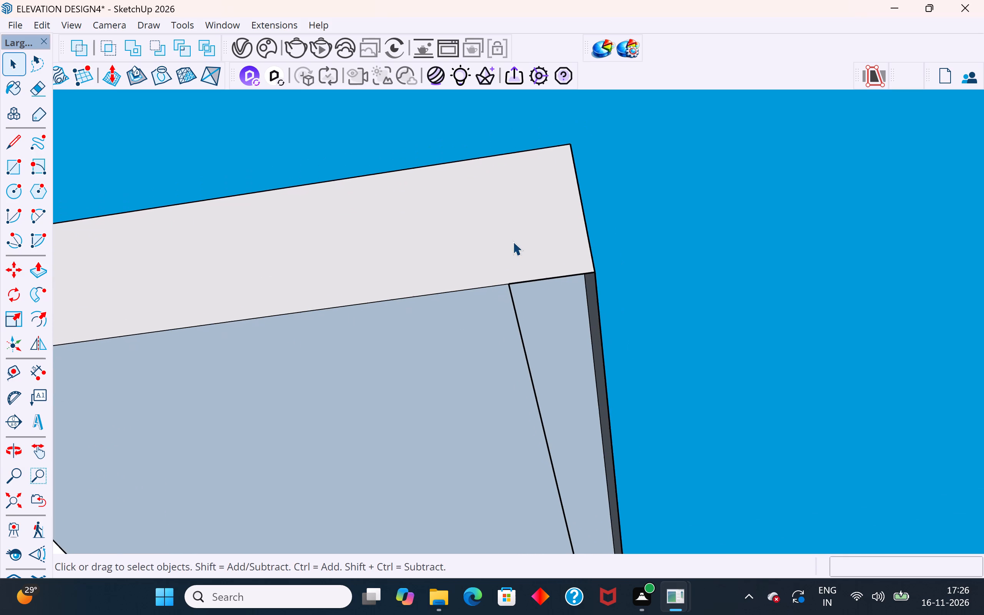
Draw a rectangle along the strip's rear section, from the slab's far outer corner to the inner end of the cross edge.
scroll(508, 287, "down", 19)
middle_click_drag(485, 275, 505, 346)
middle_click_drag(480, 271, 325, 300)
scroll(662, 374, "up", 2)
scroll(607, 381, "up", 1)
middle_click_drag(607, 381, 686, 361)
scroll(687, 364, "down", 6)
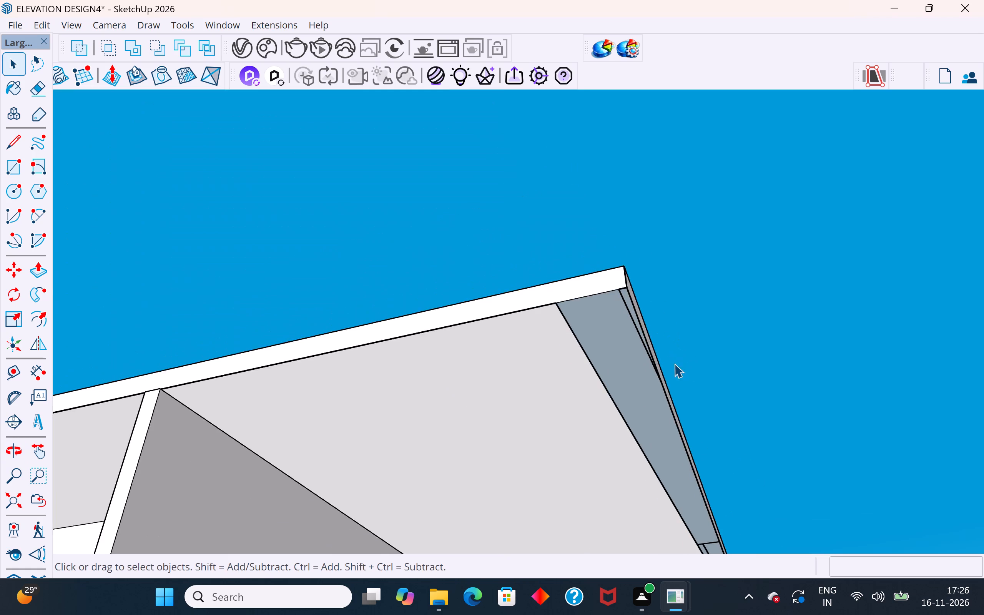
middle_click_drag(634, 360, 683, 446)
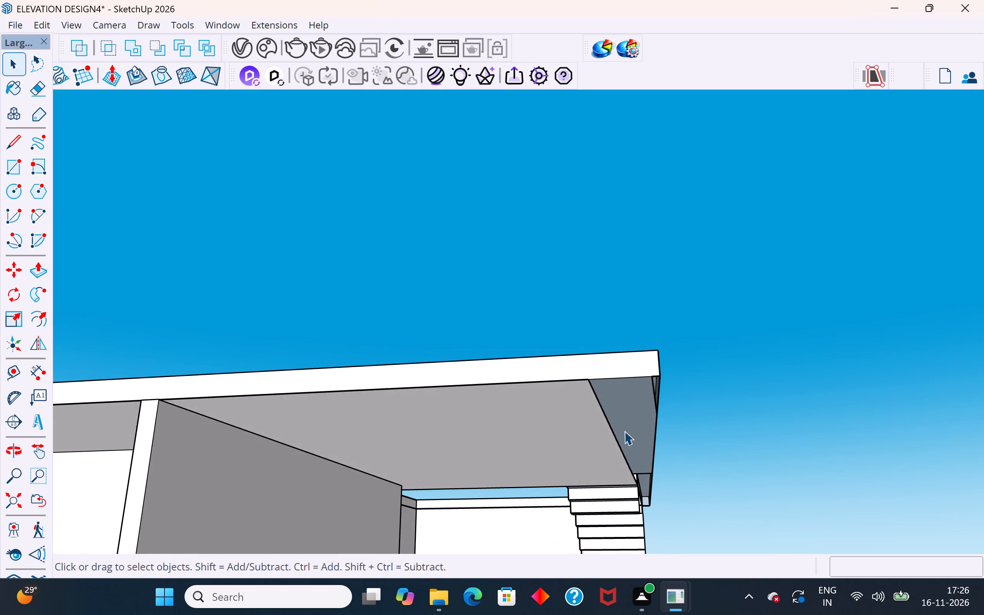
scroll(604, 379, "down", 4)
scroll(628, 479, "up", 12)
scroll(638, 453, "down", 3)
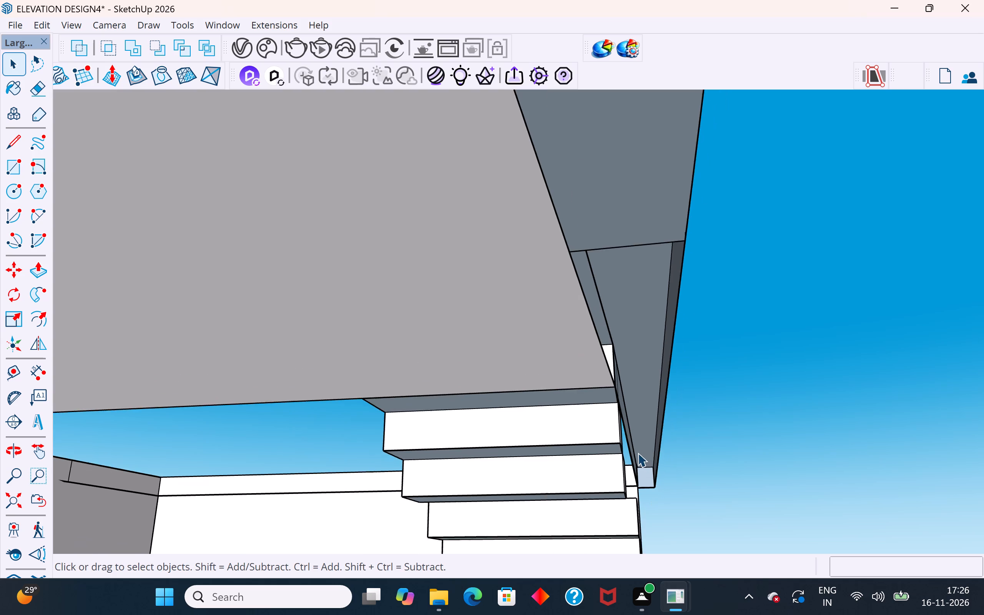
middle_click_drag(656, 448, 628, 432)
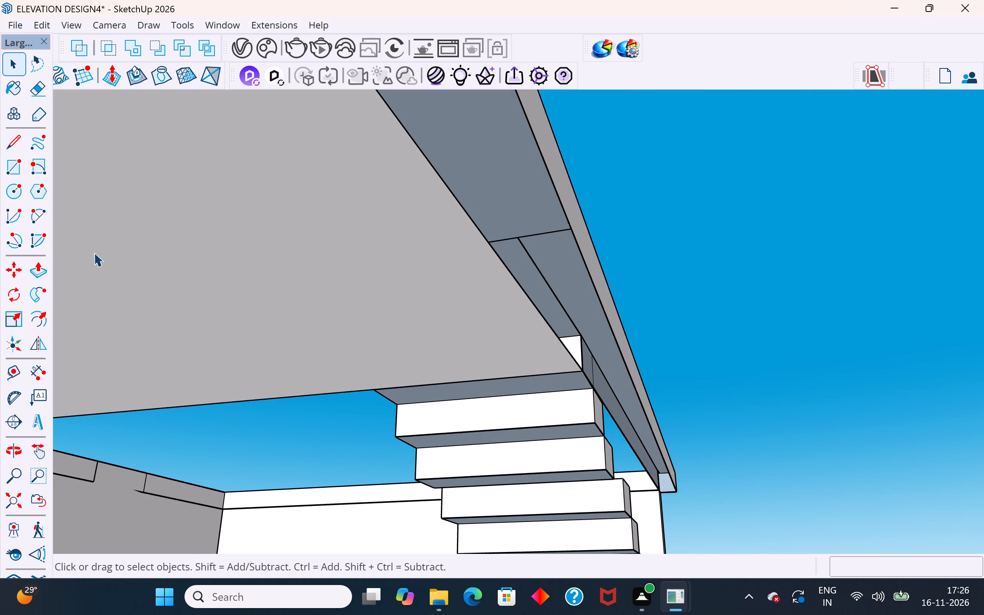
left_click(6, 166)
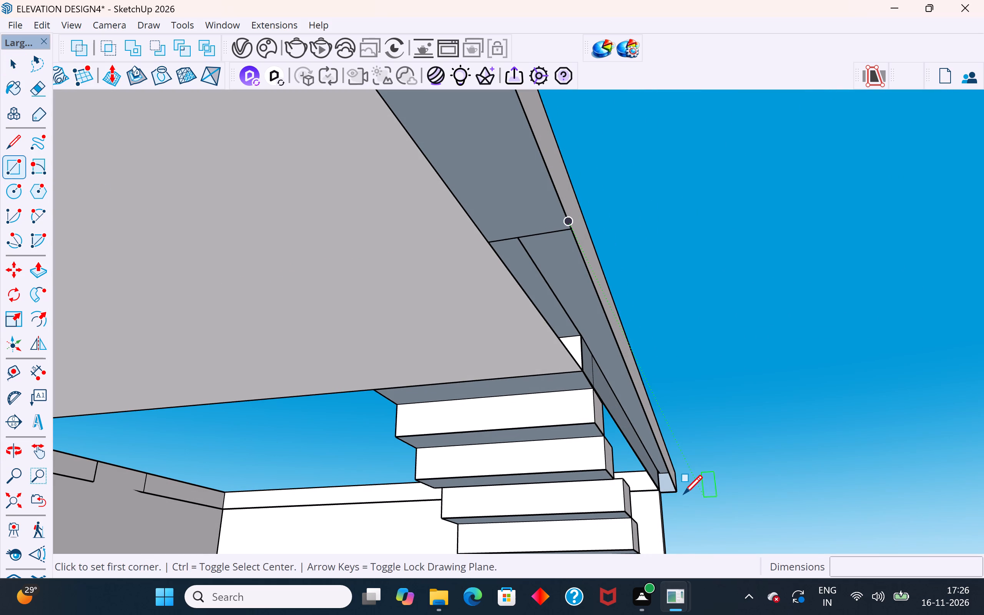
left_click(672, 494)
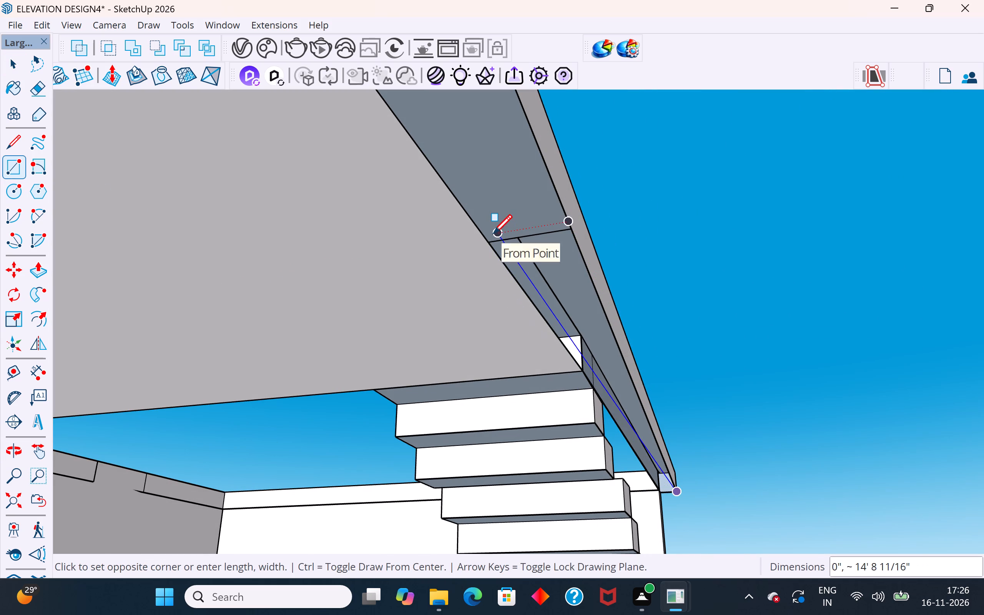
left_click(489, 246)
Draw a rectangle about 5 7/16" by 3' 7 5/8" across the strip's open recess, from the cross edge to the slab's outer edge.
middle_click_drag(688, 495, 699, 460)
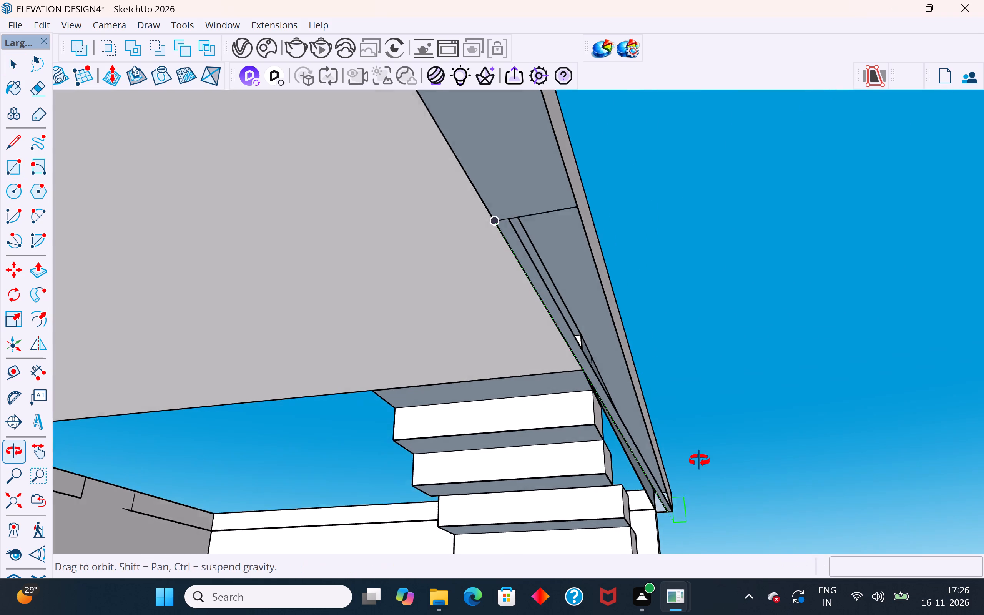
middle_click_drag(699, 460, 699, 456)
left_click(521, 190)
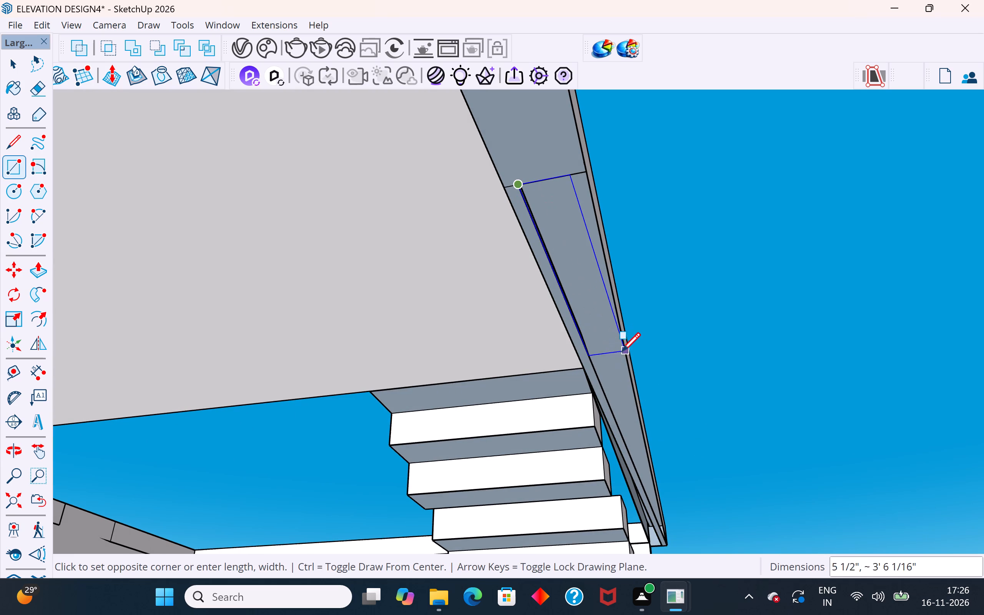
left_click(627, 357)
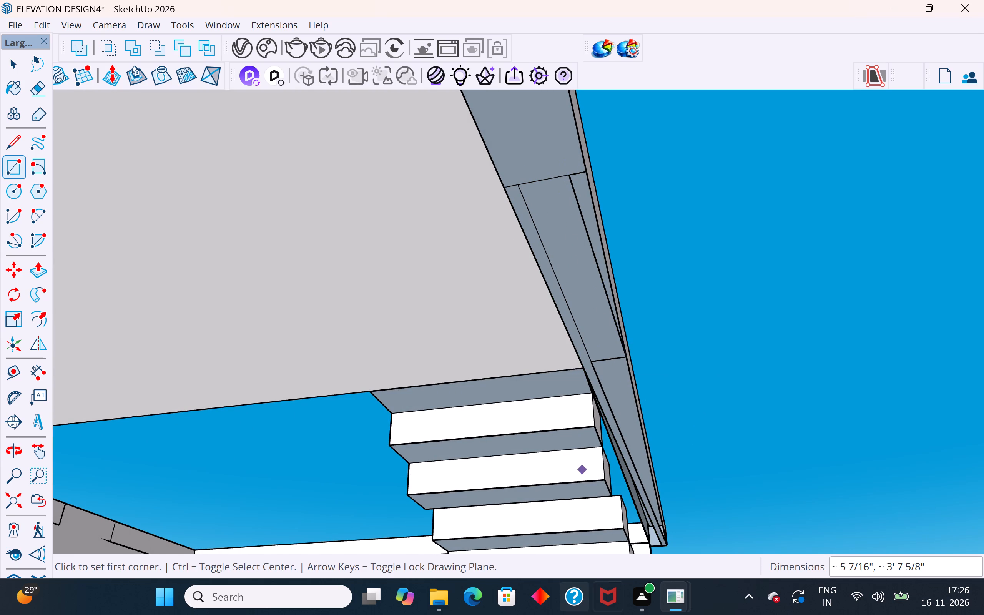
Draw a rectangle about 3' 8 7/16" by 1 13/16" over the remaining gap beside the recess along the slab's outer edge.
left_click(570, 176)
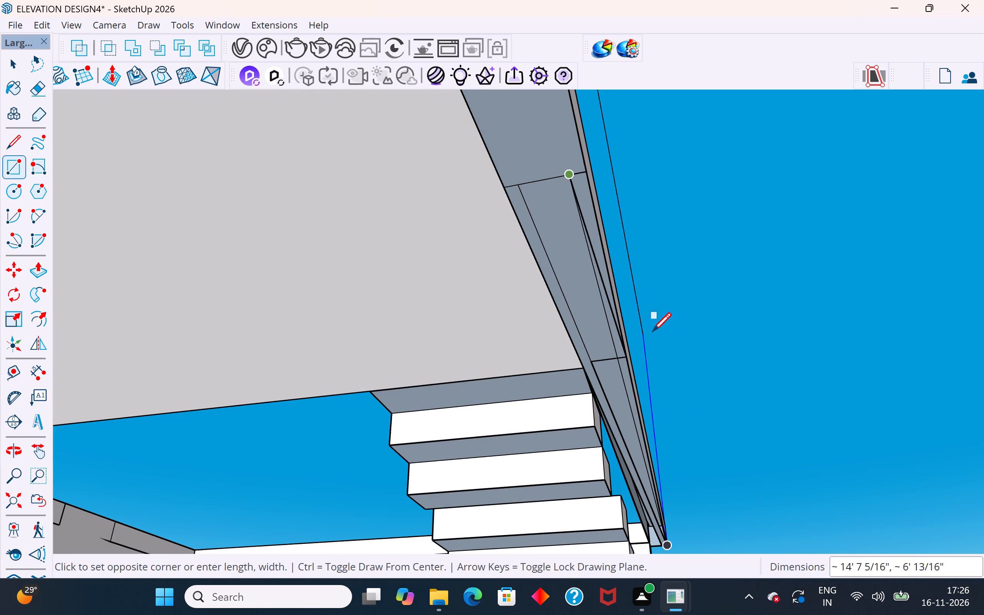
left_click(635, 347)
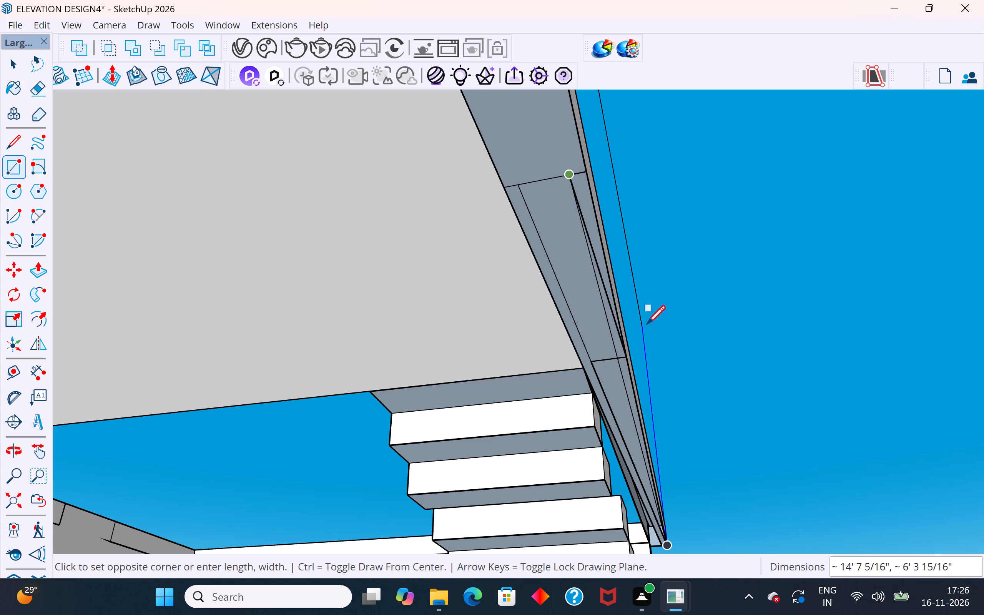
scroll(631, 369, "up", 5)
left_click(644, 351)
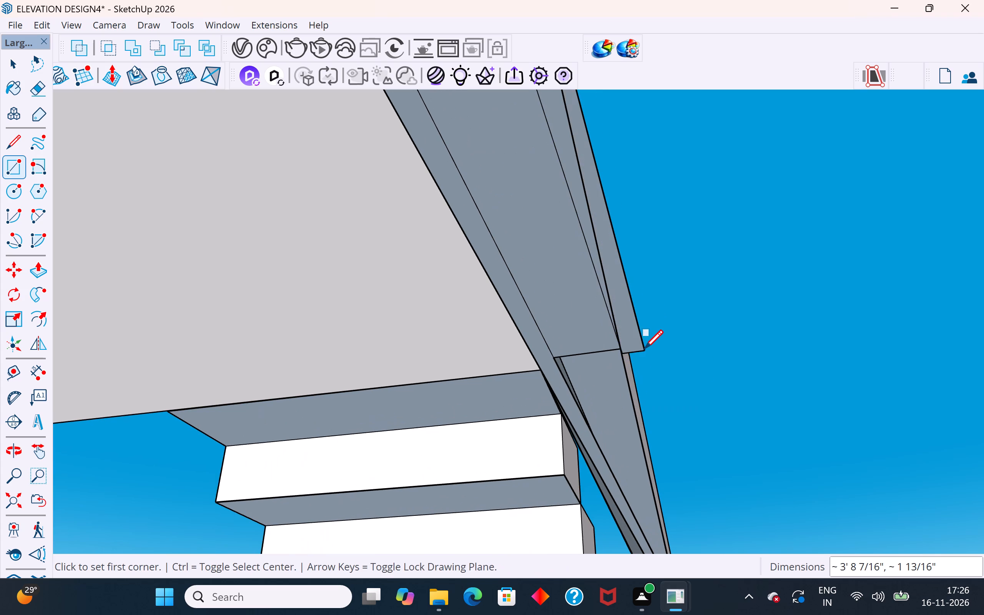
left_click(19, 65)
left_click(738, 196)
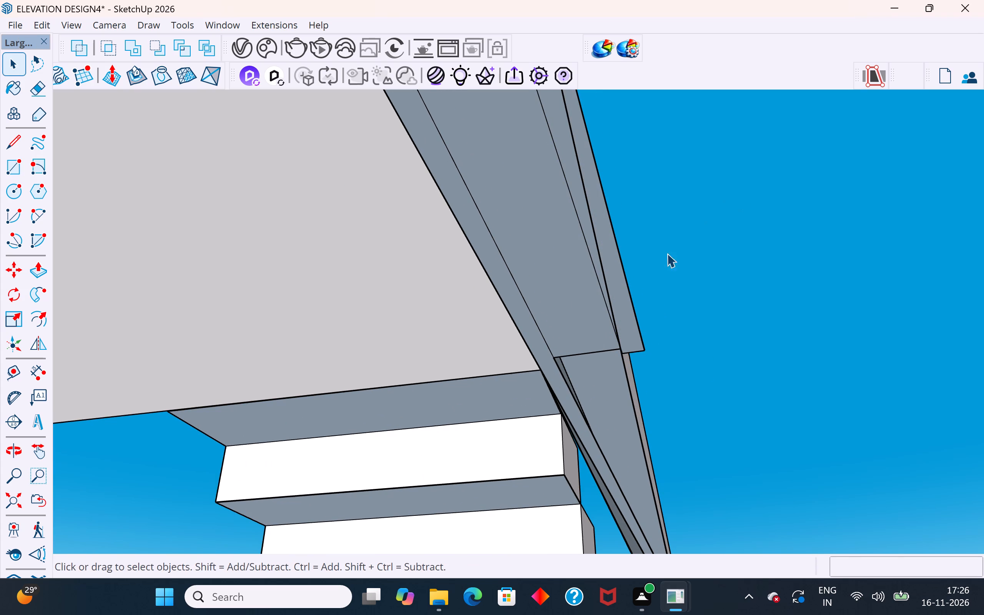
Draw a line about 3' 9 1/2" long along the fascia's lower edge, splitting the narrow strip that overlaps it from the slab's underside.
scroll(622, 310, "down", 6)
middle_click_drag(647, 307, 554, 333)
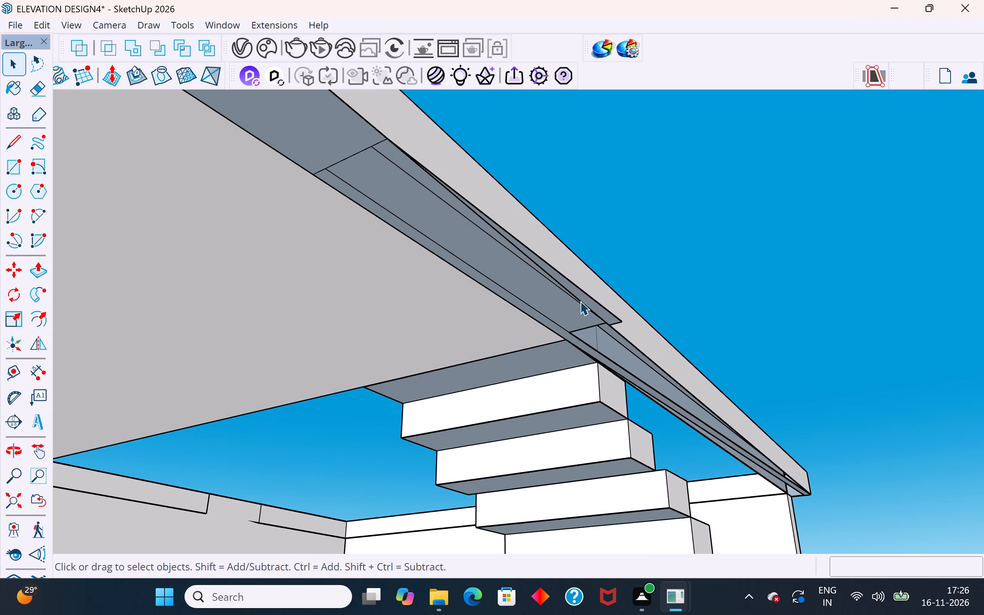
middle_click_drag(586, 301, 628, 296)
scroll(586, 301, "up", 1)
scroll(658, 392, "down", 3)
middle_click_drag(577, 320, 608, 267)
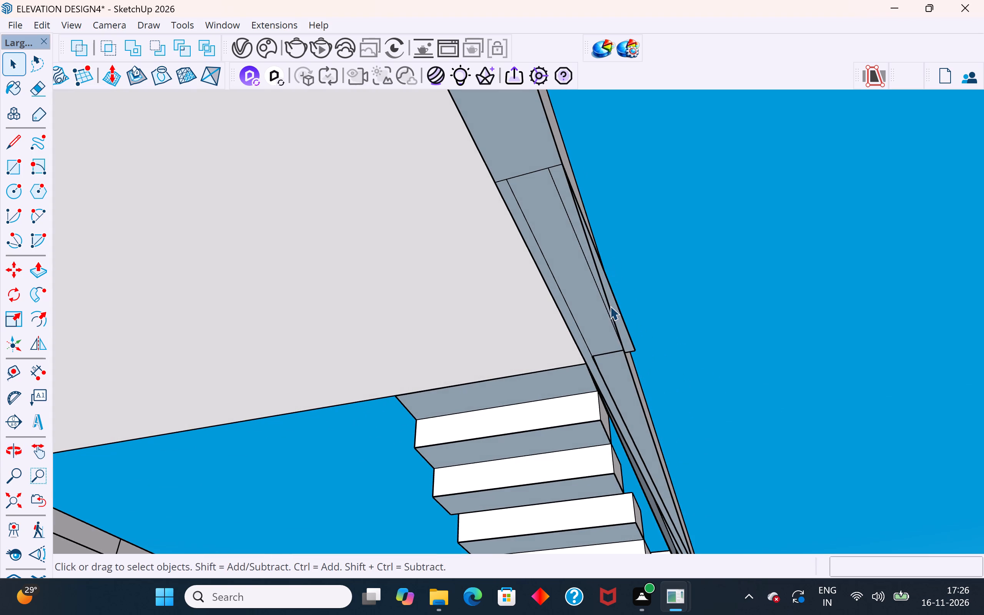
left_click(610, 307)
left_click(615, 319)
double_click(620, 322)
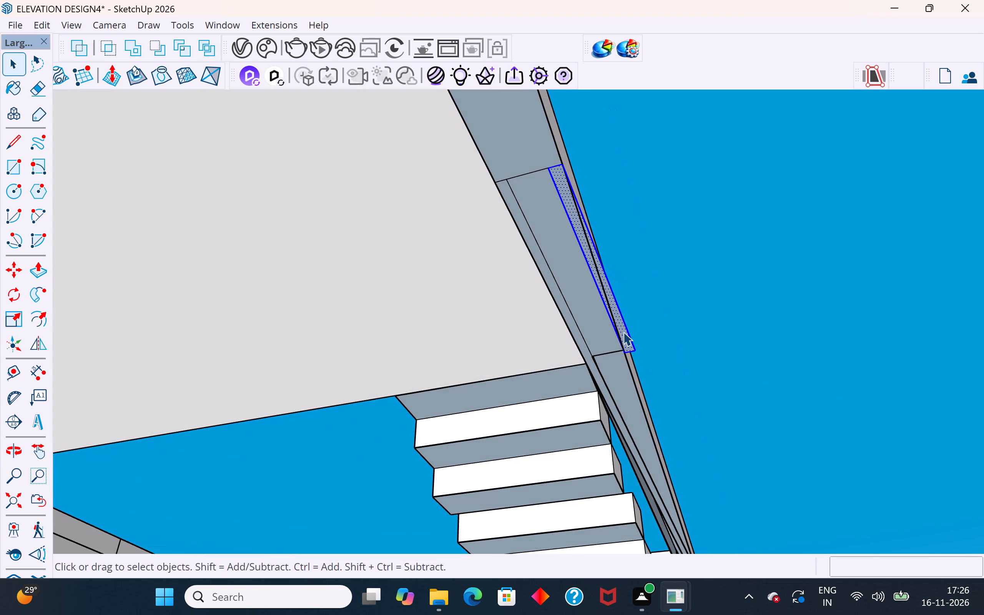
left_click(14, 145)
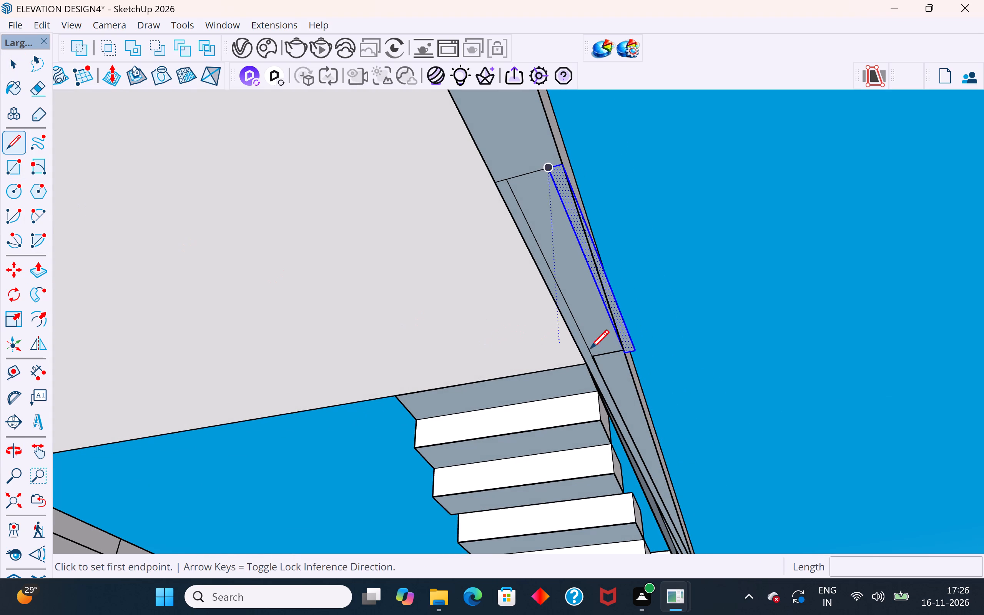
left_click(625, 356)
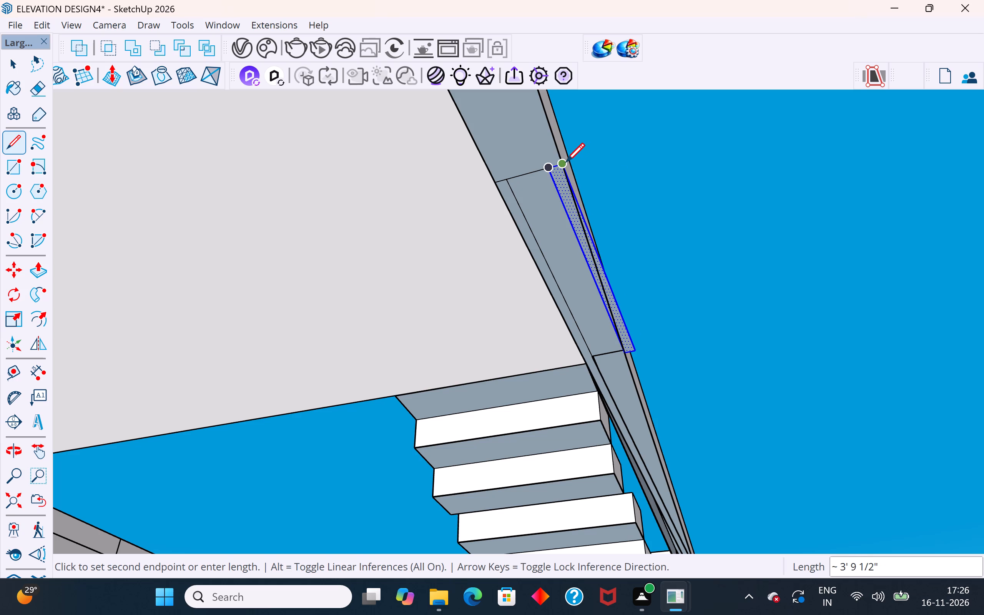
left_click(566, 164)
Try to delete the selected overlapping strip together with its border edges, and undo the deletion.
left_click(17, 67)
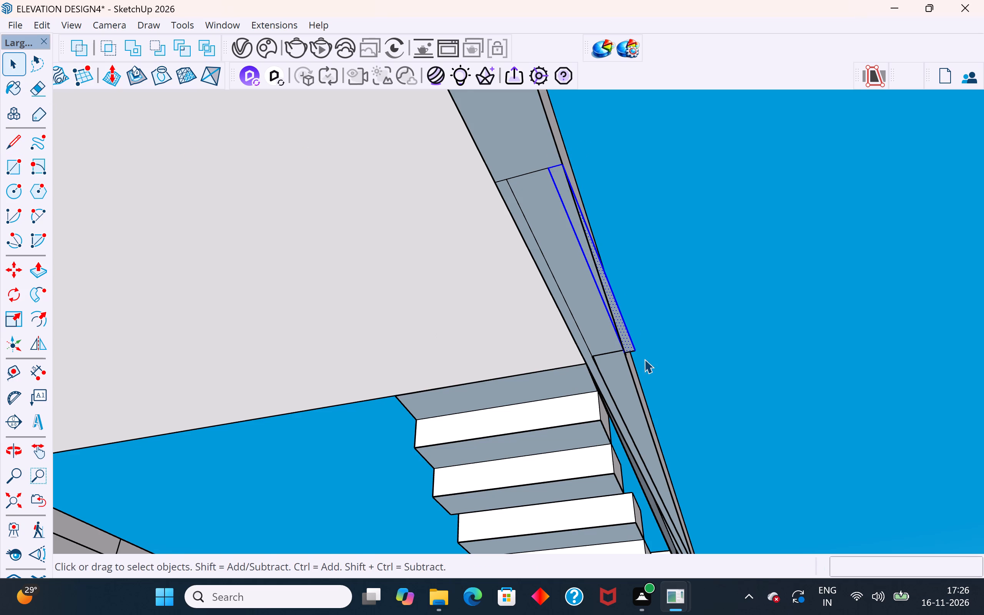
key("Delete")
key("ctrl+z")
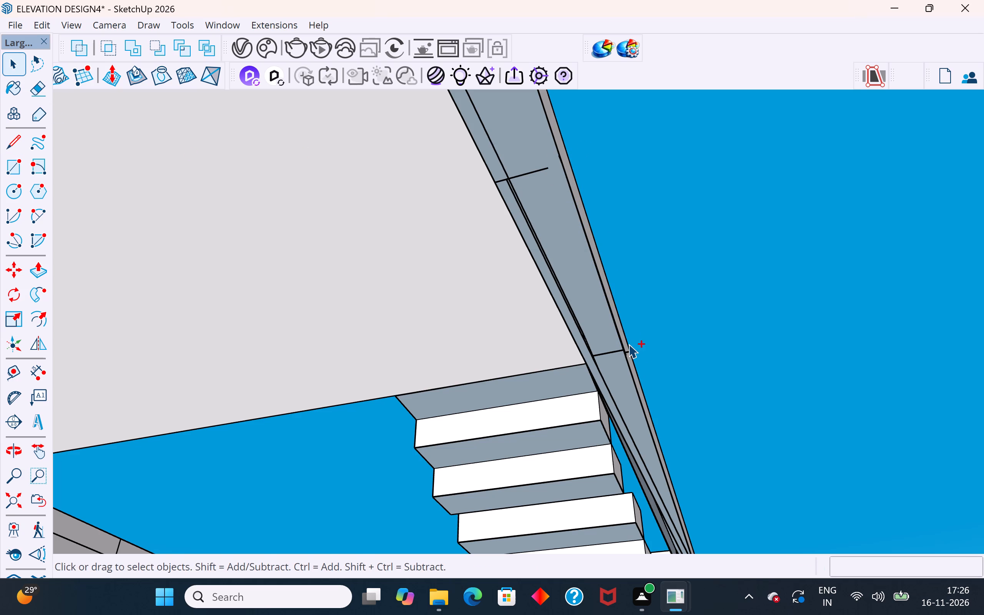
Delete the sliver face projecting past the fascia and its outer slanted edge.
left_click(704, 287)
left_click(607, 347)
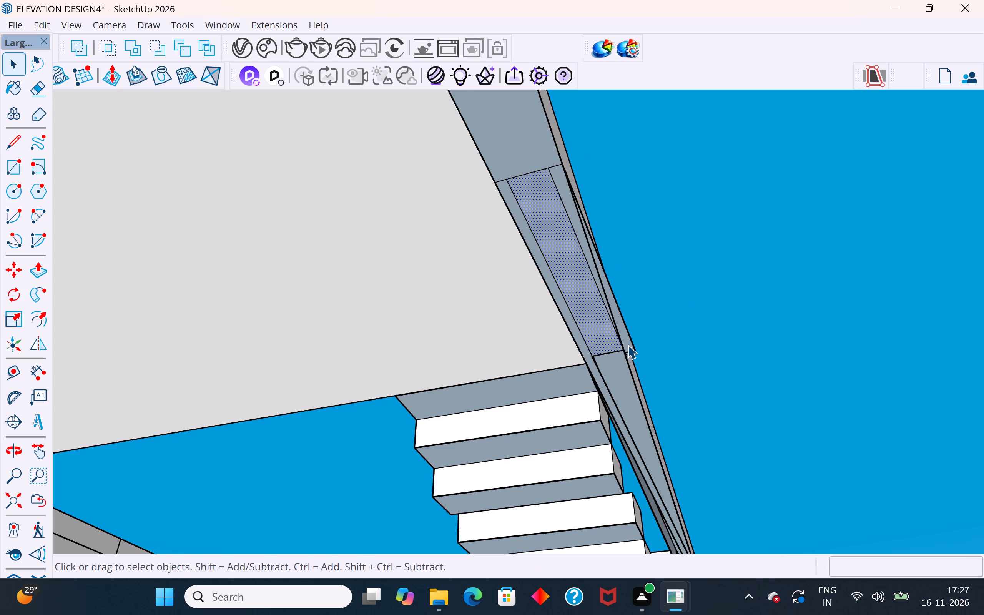
left_click(628, 345)
key("Delete")
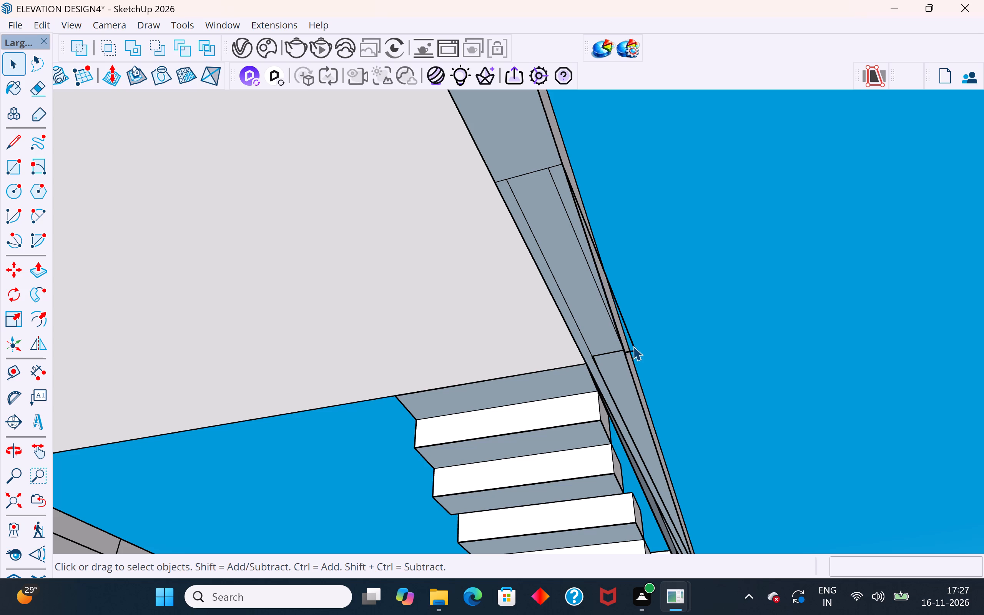
left_click(633, 346)
key("Delete")
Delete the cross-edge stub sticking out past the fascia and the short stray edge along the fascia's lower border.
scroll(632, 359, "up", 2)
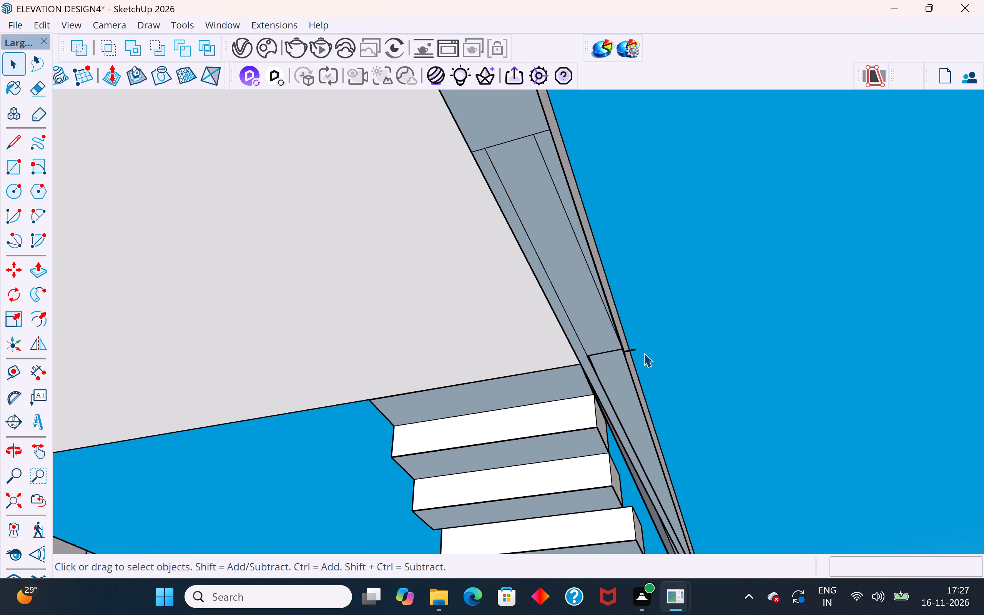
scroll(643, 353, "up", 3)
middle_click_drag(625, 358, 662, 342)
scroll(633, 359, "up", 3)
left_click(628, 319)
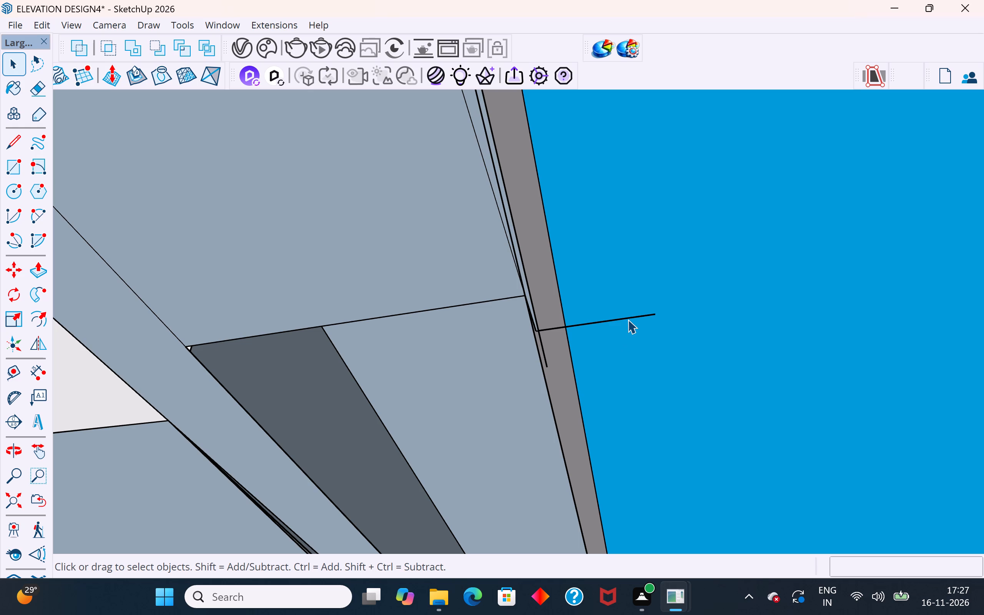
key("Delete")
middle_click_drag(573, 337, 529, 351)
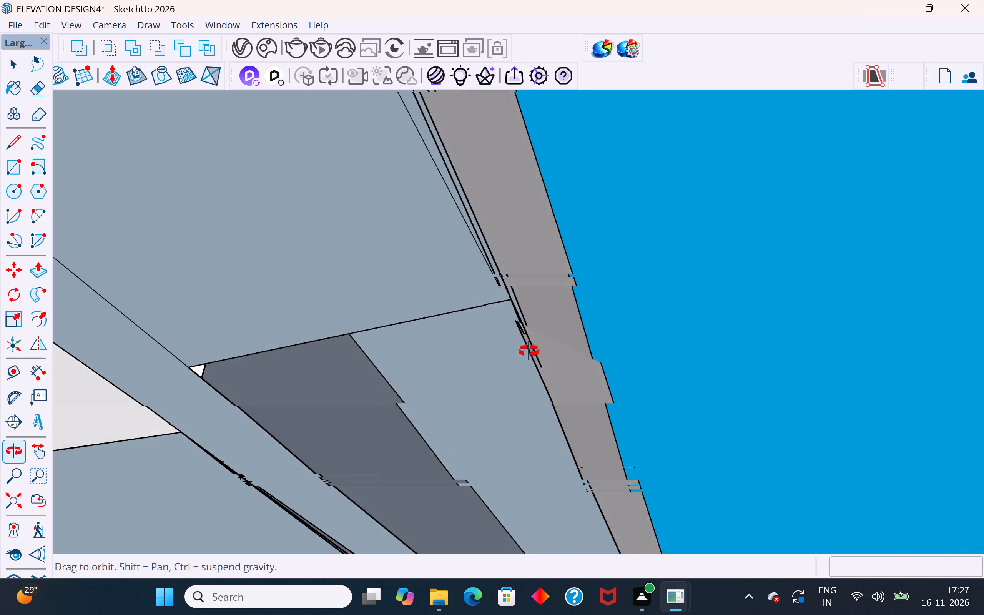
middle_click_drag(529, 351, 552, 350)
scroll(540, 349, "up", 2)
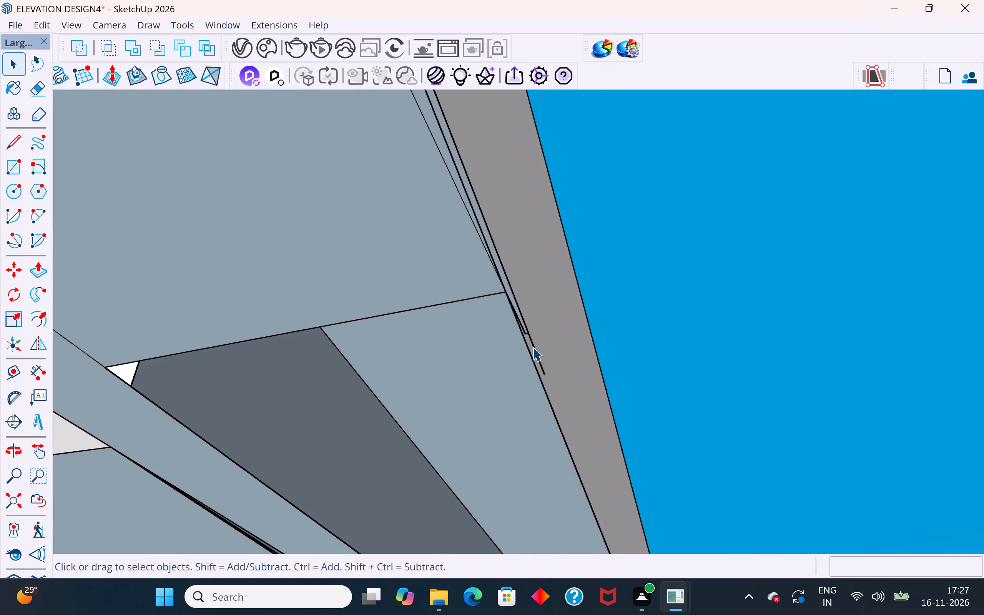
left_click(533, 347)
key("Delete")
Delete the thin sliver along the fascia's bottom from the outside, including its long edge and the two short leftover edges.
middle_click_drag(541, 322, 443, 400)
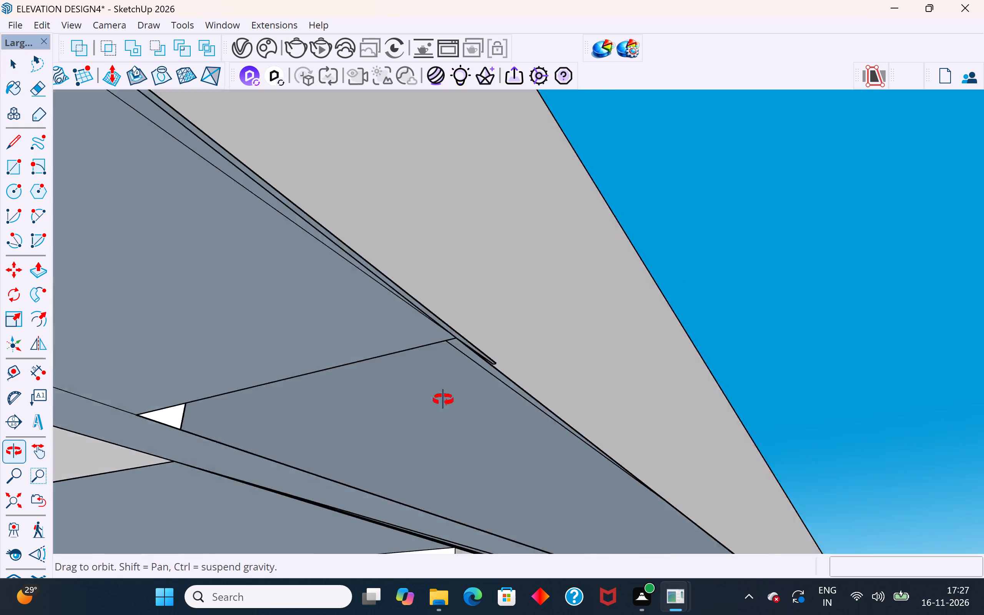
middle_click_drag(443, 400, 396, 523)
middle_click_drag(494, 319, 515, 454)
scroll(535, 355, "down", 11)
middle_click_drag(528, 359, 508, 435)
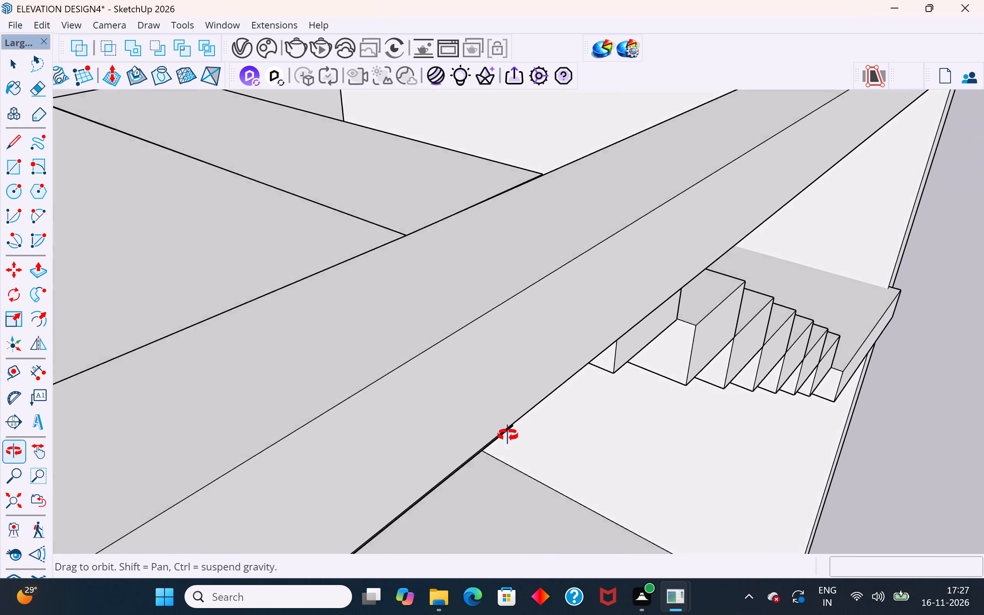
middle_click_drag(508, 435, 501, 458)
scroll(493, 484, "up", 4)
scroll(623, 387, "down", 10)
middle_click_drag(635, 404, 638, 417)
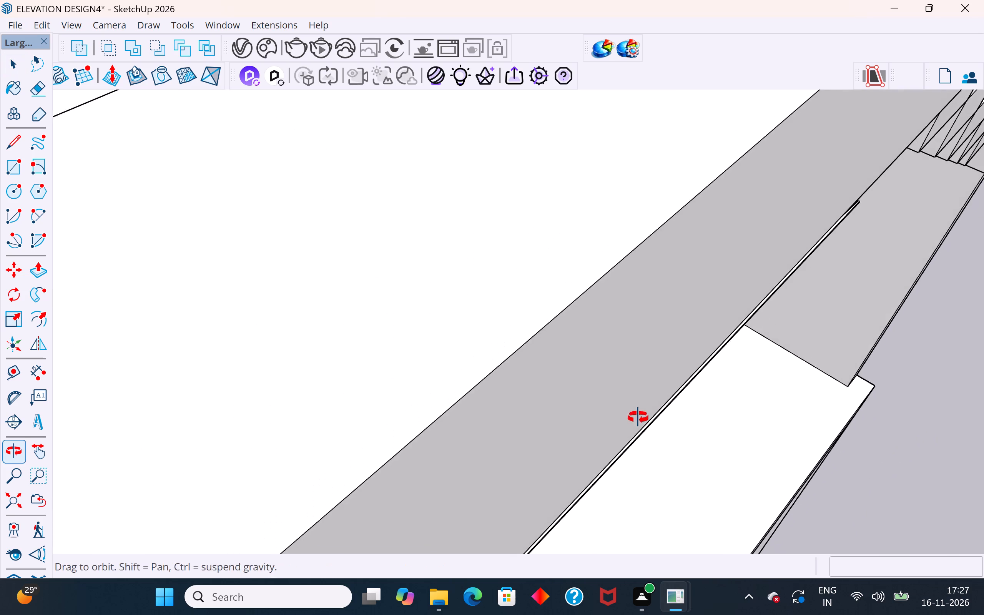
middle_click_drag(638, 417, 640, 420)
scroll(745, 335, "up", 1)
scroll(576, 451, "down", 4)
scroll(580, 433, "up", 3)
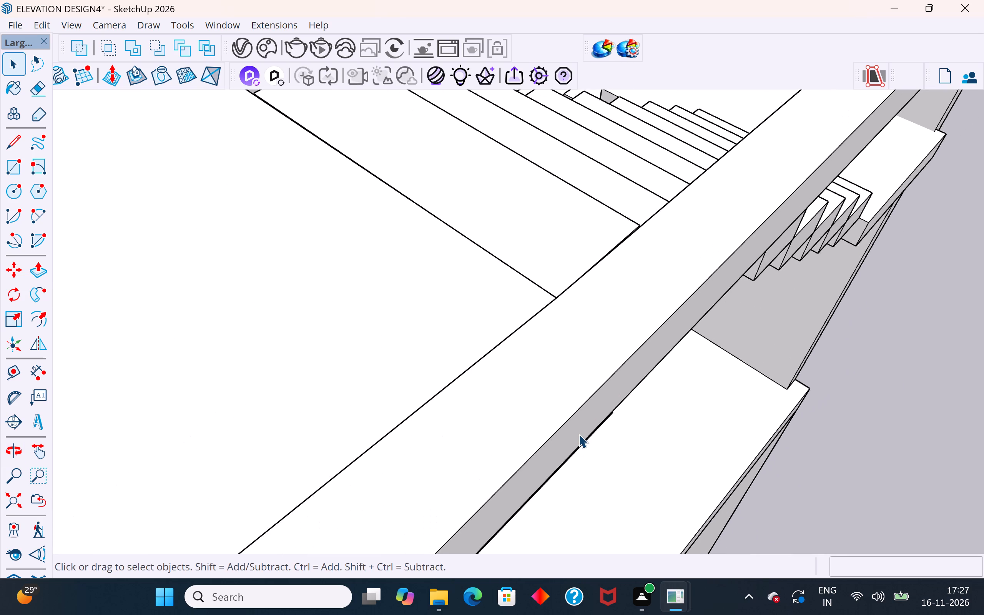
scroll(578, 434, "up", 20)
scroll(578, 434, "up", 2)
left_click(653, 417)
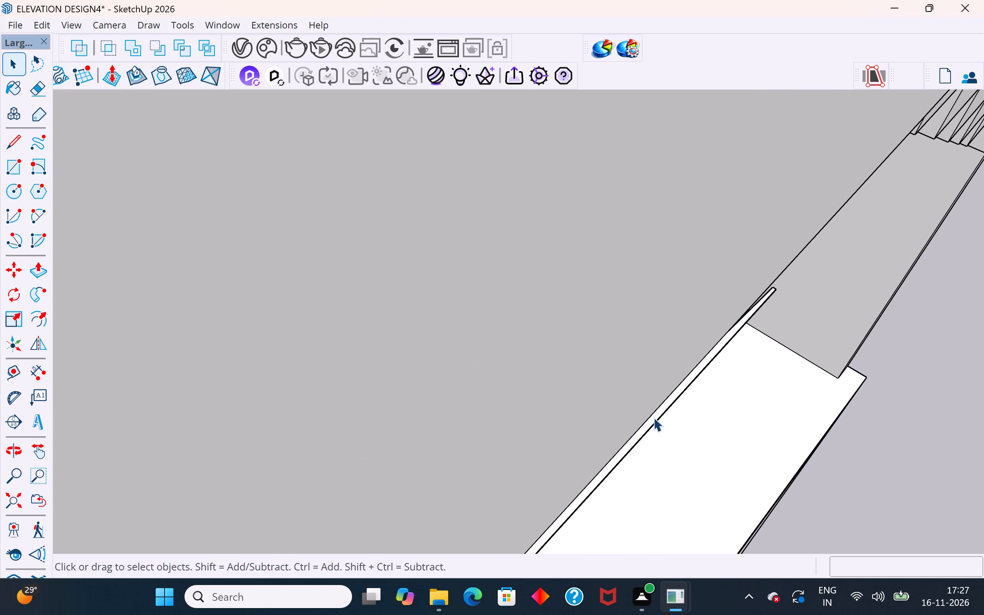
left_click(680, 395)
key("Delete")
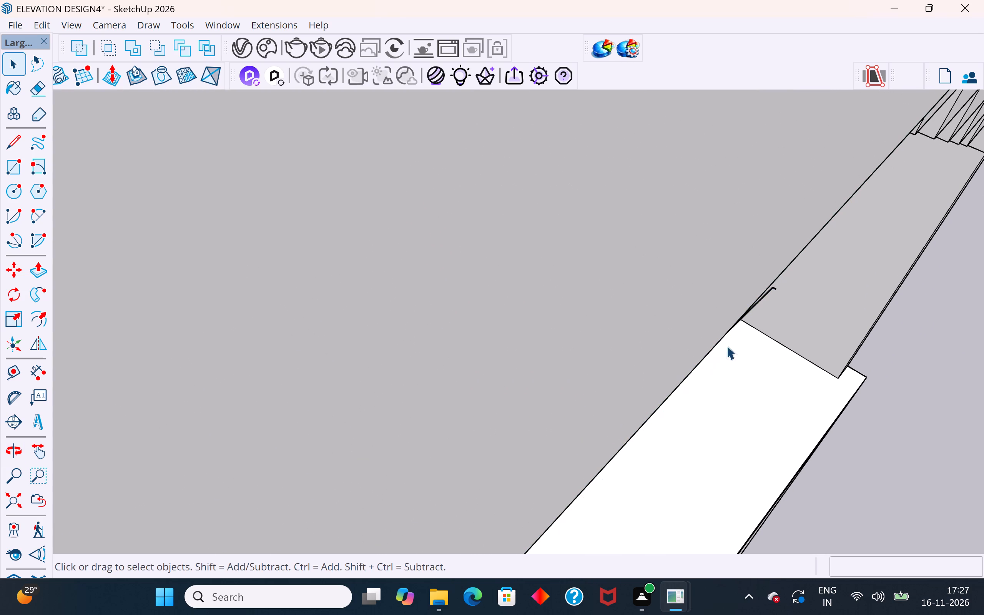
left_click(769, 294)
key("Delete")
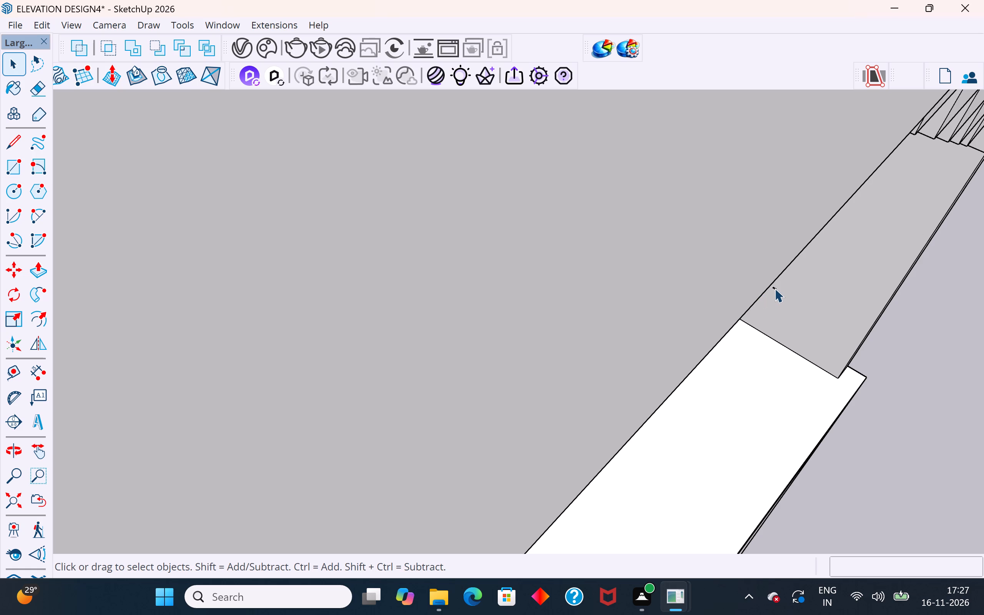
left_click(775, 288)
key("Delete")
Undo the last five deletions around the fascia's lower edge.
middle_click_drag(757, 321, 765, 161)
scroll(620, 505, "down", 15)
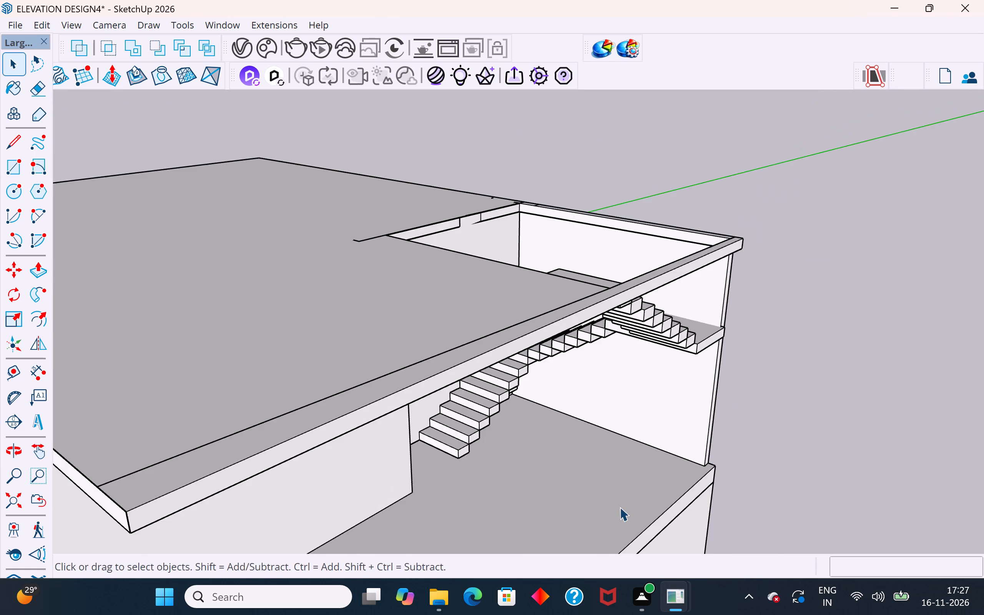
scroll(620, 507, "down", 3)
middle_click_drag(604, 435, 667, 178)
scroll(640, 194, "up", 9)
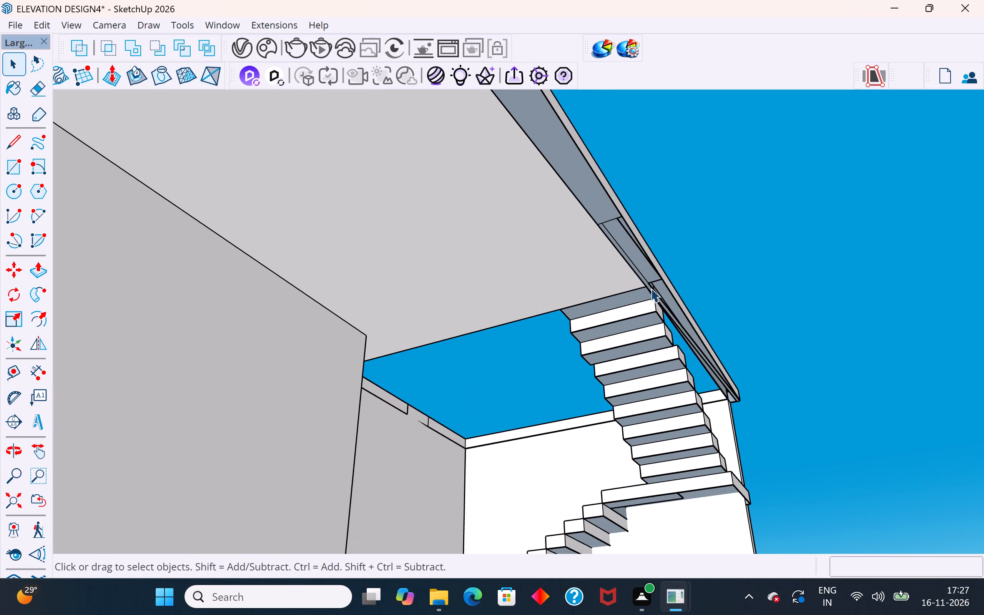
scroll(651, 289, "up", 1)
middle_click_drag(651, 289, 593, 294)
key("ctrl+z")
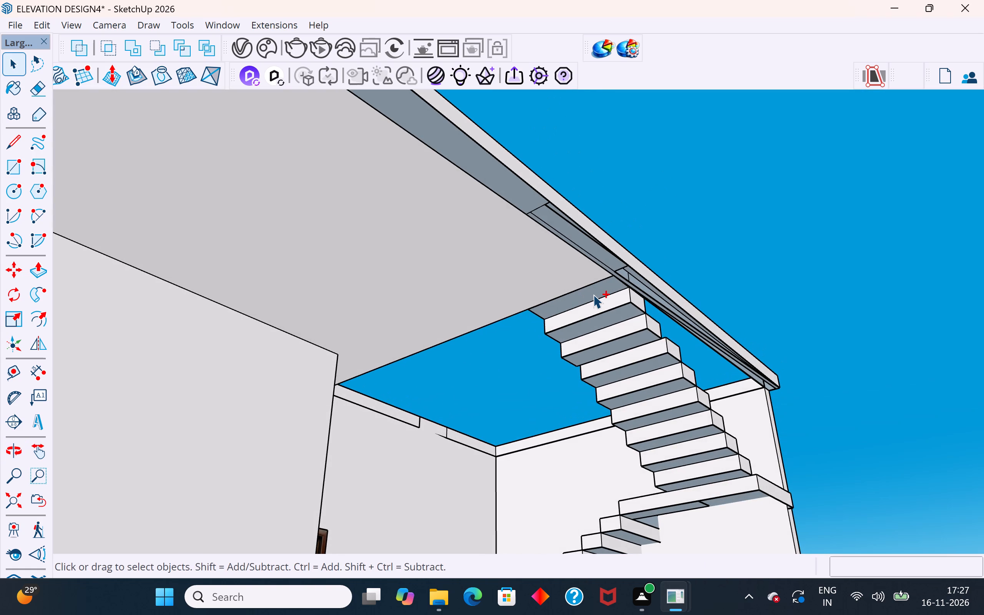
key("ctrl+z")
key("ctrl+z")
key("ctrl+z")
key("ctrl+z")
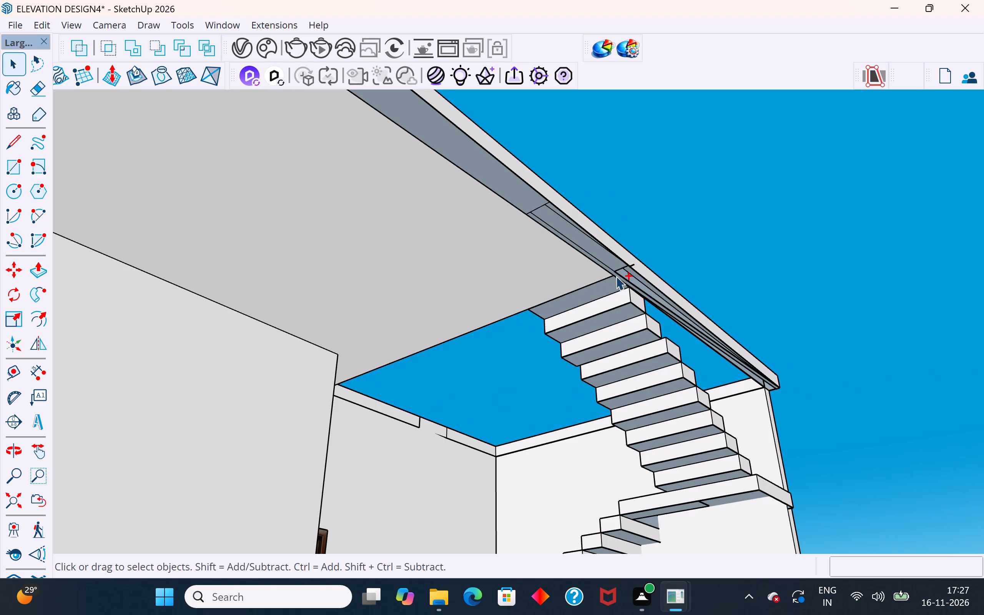
Delete the short cross-edge stub sticking out past the fascia above the stairs.
scroll(617, 274, "up", 5, "ctrl")
middle_click_drag(640, 263, 658, 235)
left_click(591, 219)
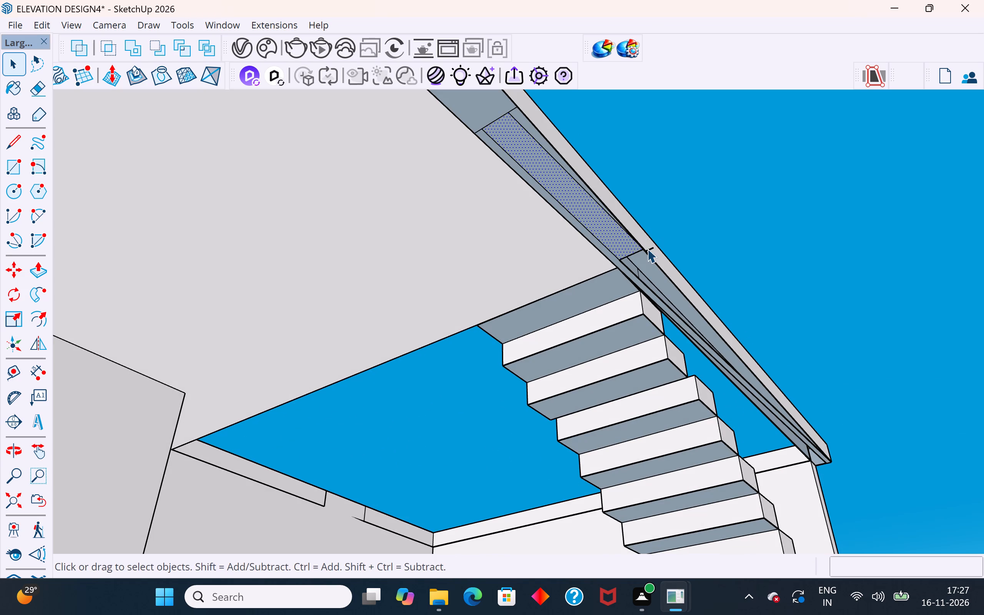
left_click(650, 249)
key("Delete")
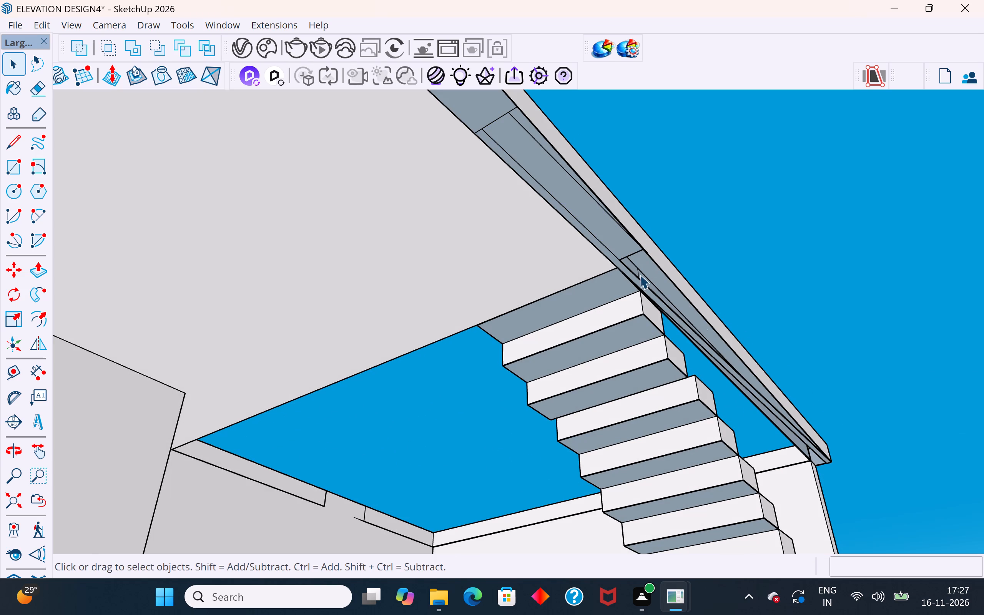
Delete the narrow strip and its long inner edge along the slab's underside beside the staircase.
middle_click_drag(786, 377, 742, 396)
scroll(748, 391, "up", 1)
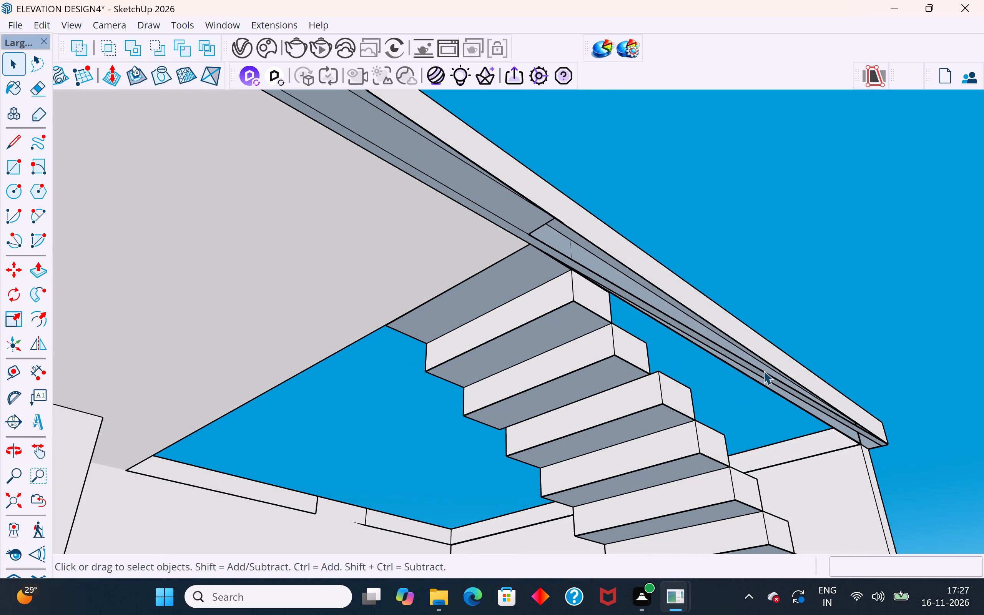
left_click(763, 376)
key("Delete")
left_click(769, 374)
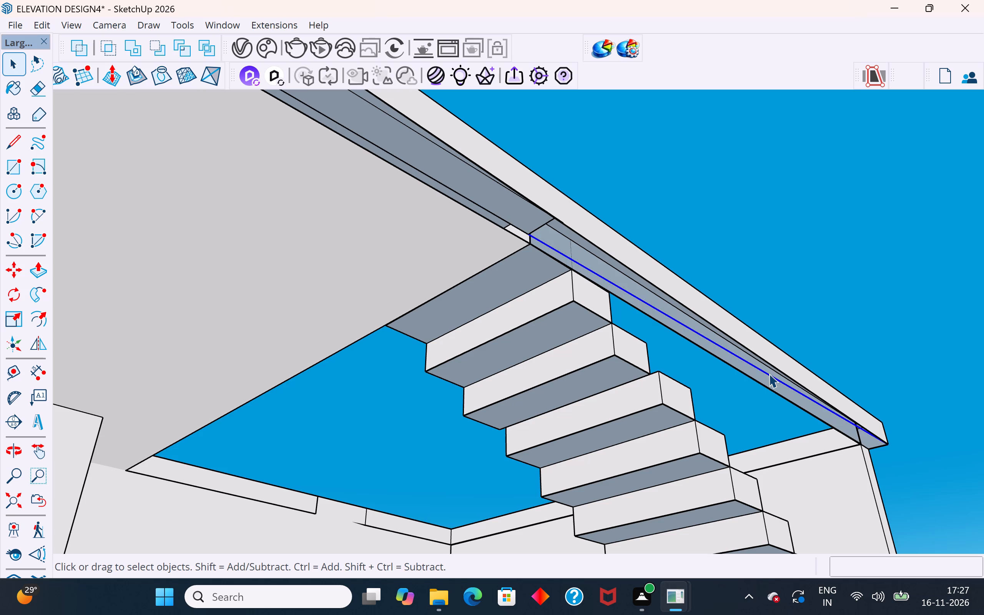
key("Delete")
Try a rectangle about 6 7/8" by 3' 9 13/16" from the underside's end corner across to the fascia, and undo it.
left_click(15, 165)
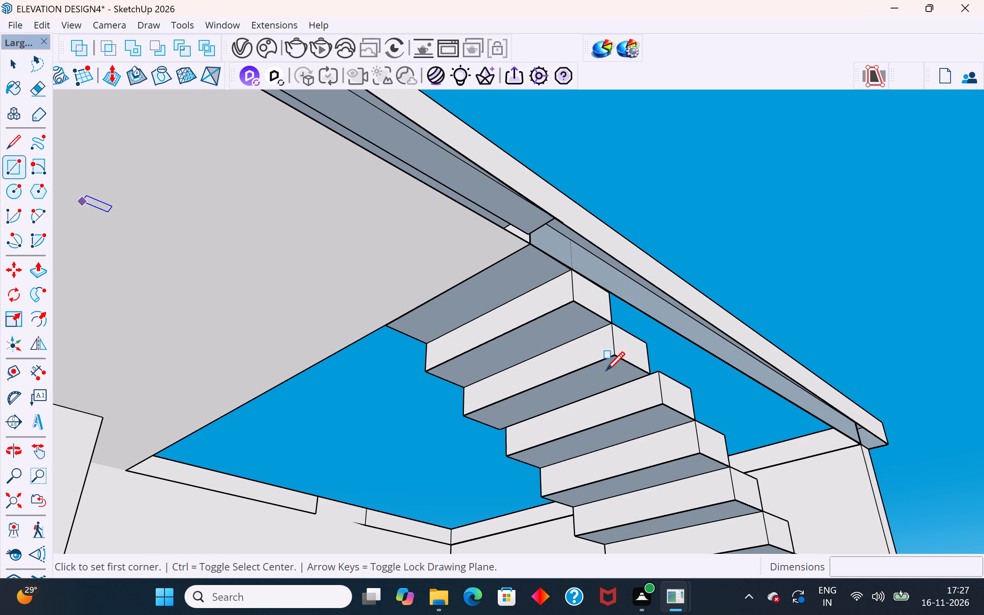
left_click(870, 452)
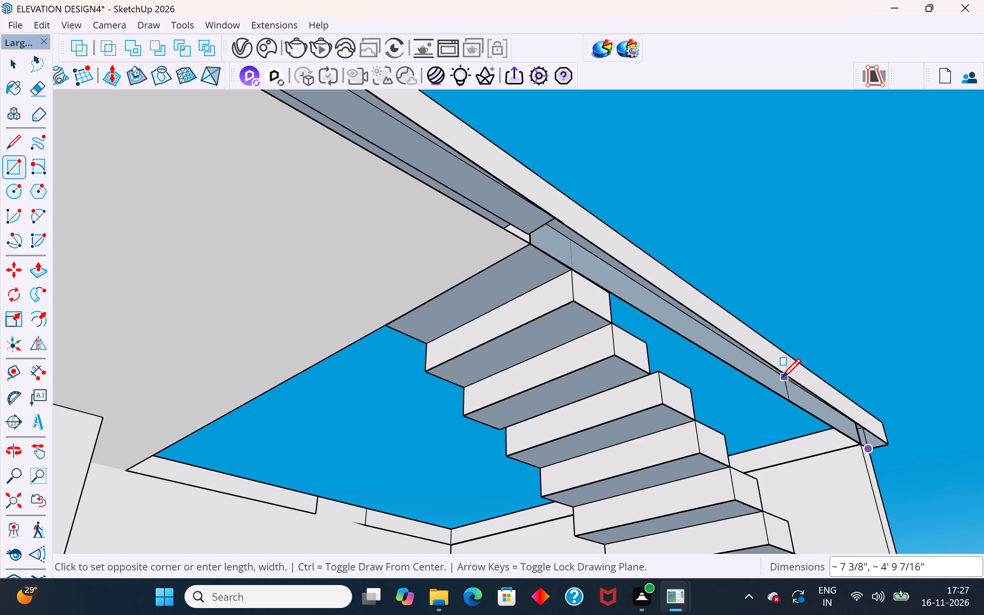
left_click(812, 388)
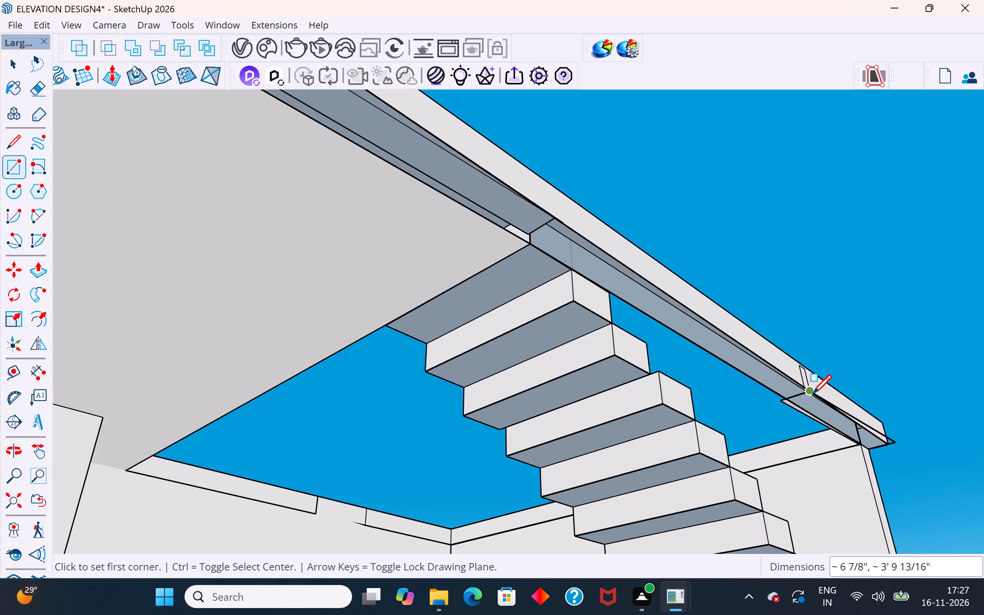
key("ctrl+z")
Draw a rectangle about 4 1/2" by 1' 2 1/8" across the end of the slab's underside strip, from the outer corner to the wall top.
left_click(887, 448)
scroll(861, 452, "up", 4)
middle_click_drag(863, 440, 863, 371)
left_click(849, 409)
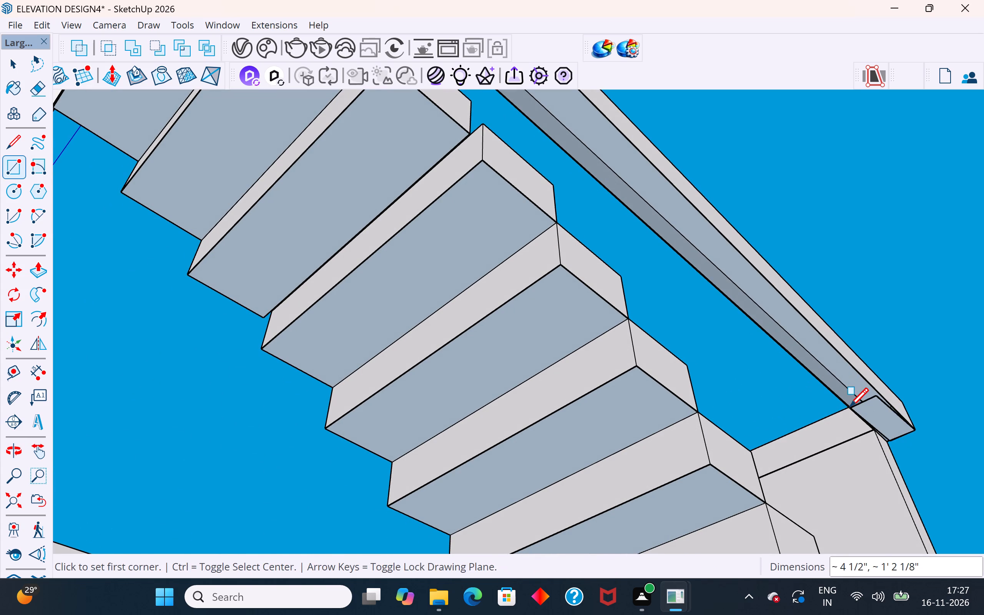
Draw a rectangle about 4 1/16" by 2' 6 3/8" from the strip's outer end corner to its inner edge.
left_click(912, 430)
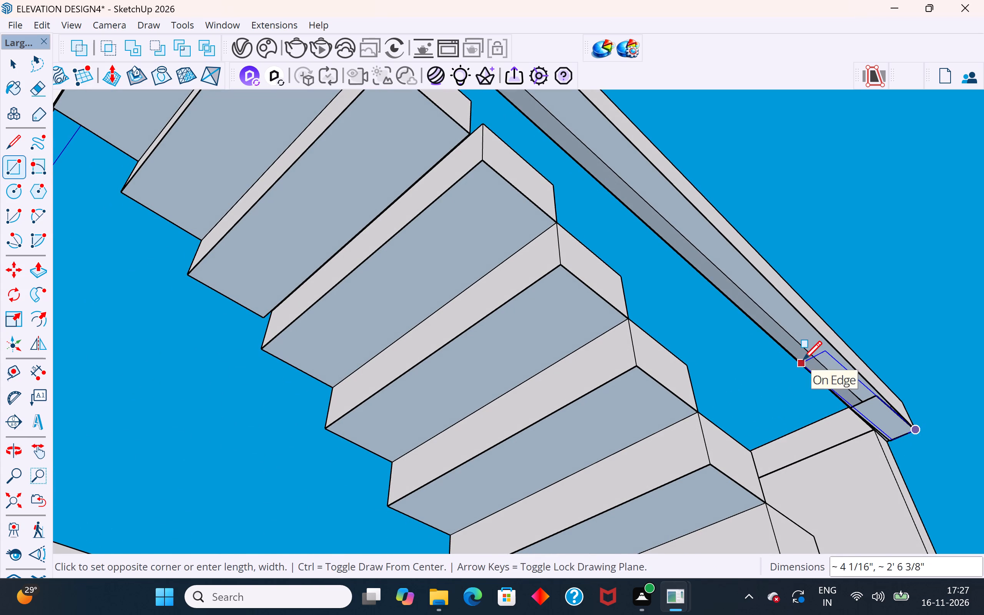
left_click(803, 362)
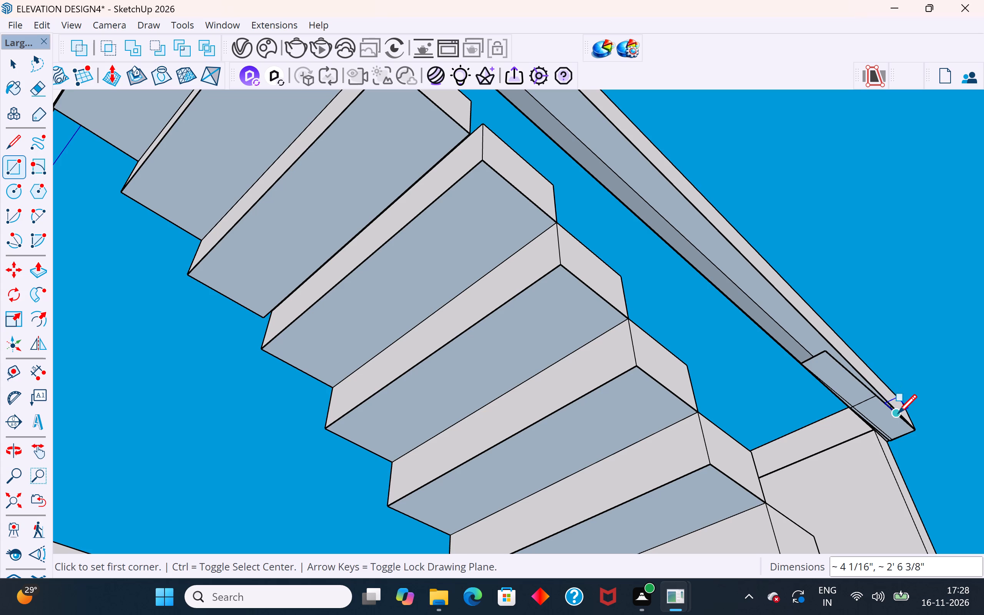
Draw two rectangles back along the underside strip from the slab's end corner, the first about 3 11/16" by 3' 3 11/16".
left_click(898, 415)
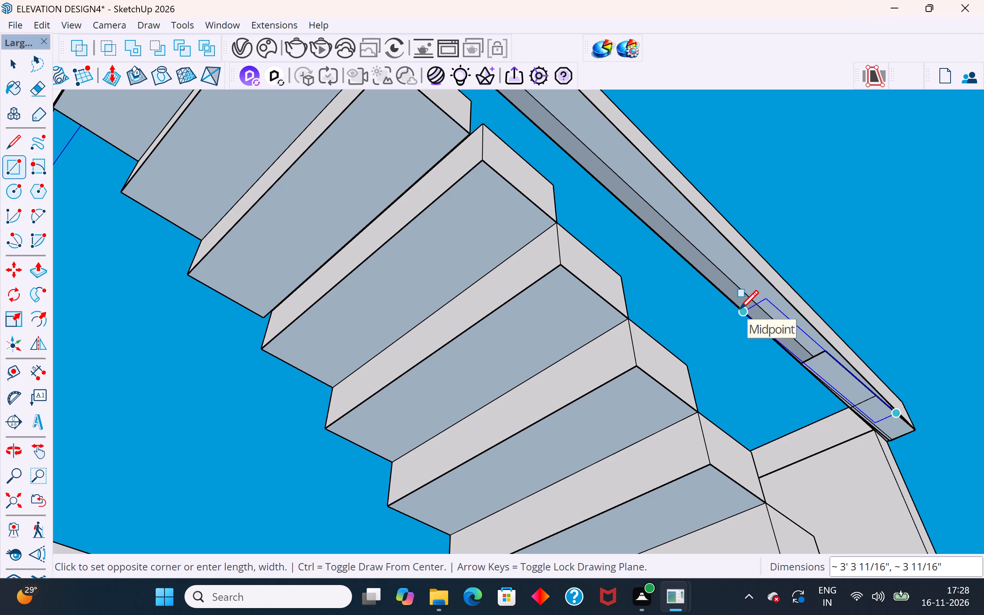
left_click(740, 311)
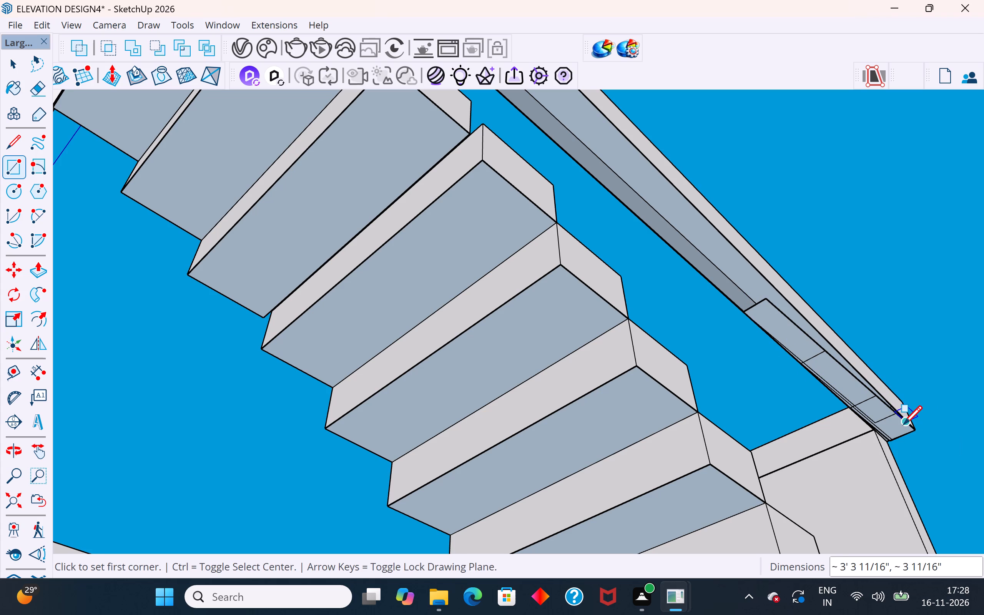
left_click(914, 434)
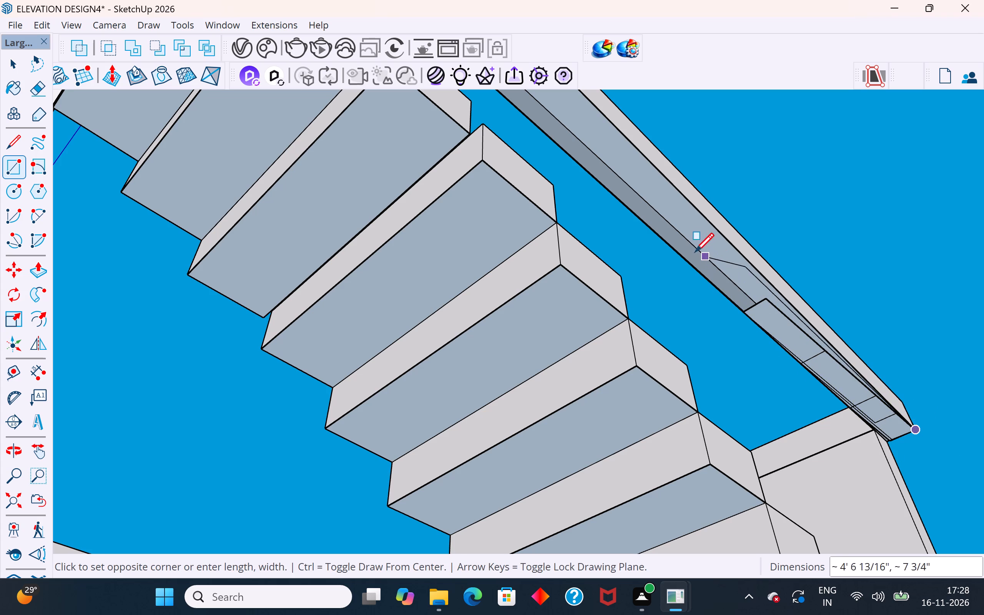
left_click(665, 244)
Draw a rectangle about 4 1/4" by 9' 1 7/8" along the underside strip, from the strip's inner edge before the staircase to the rectangles near the slab end.
middle_click_drag(810, 368, 834, 324)
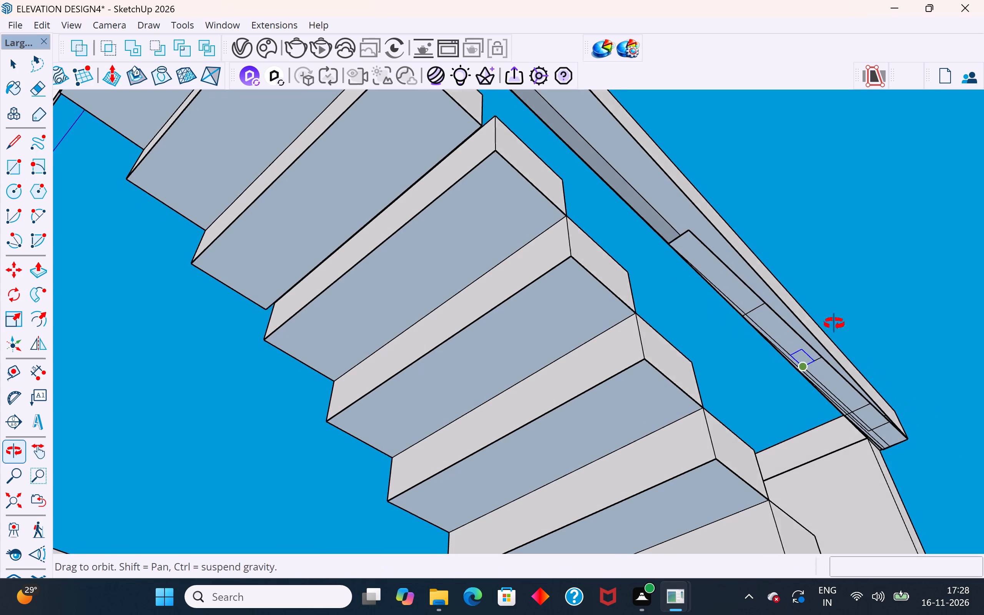
middle_click_drag(834, 324, 633, 530)
scroll(593, 312, "down", 4)
middle_click_drag(597, 311, 603, 302)
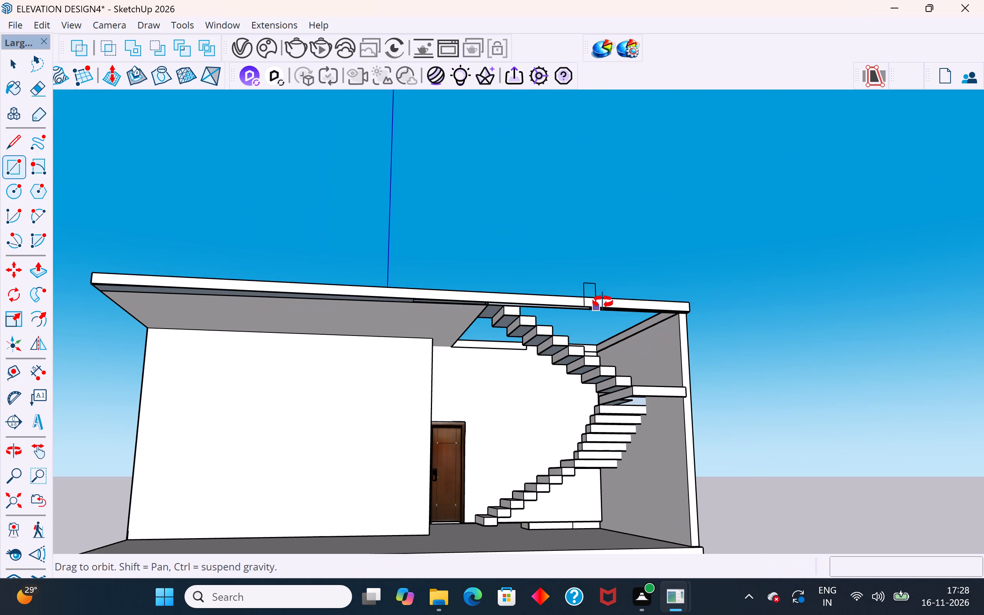
middle_click_drag(603, 302, 621, 275)
scroll(486, 273, "up", 3)
scroll(433, 279, "up", 2)
middle_click_drag(436, 271, 475, 193)
scroll(454, 221, "up", 1)
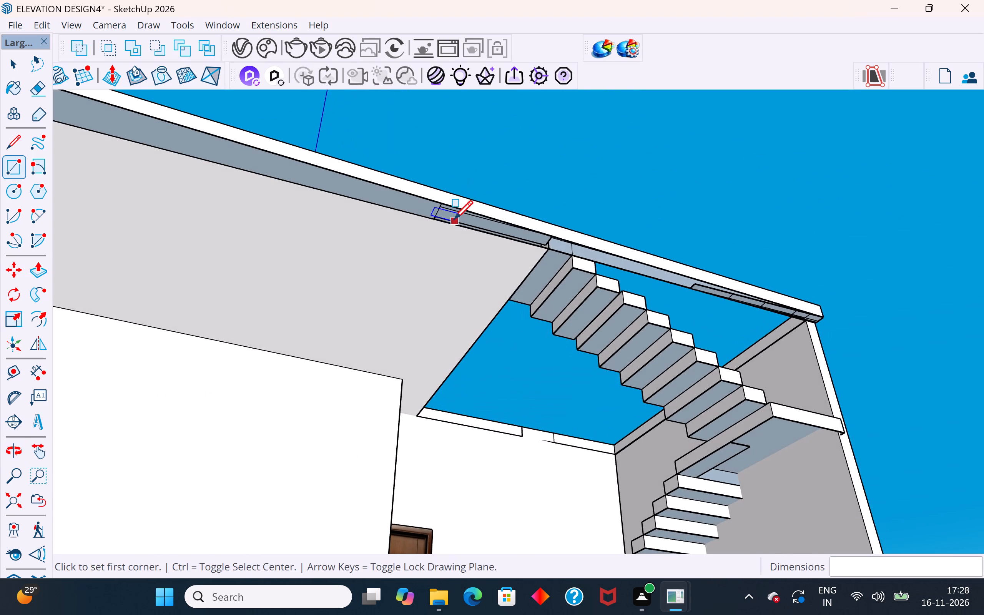
scroll(454, 221, "up", 4)
middle_click_drag(591, 250, 597, 224)
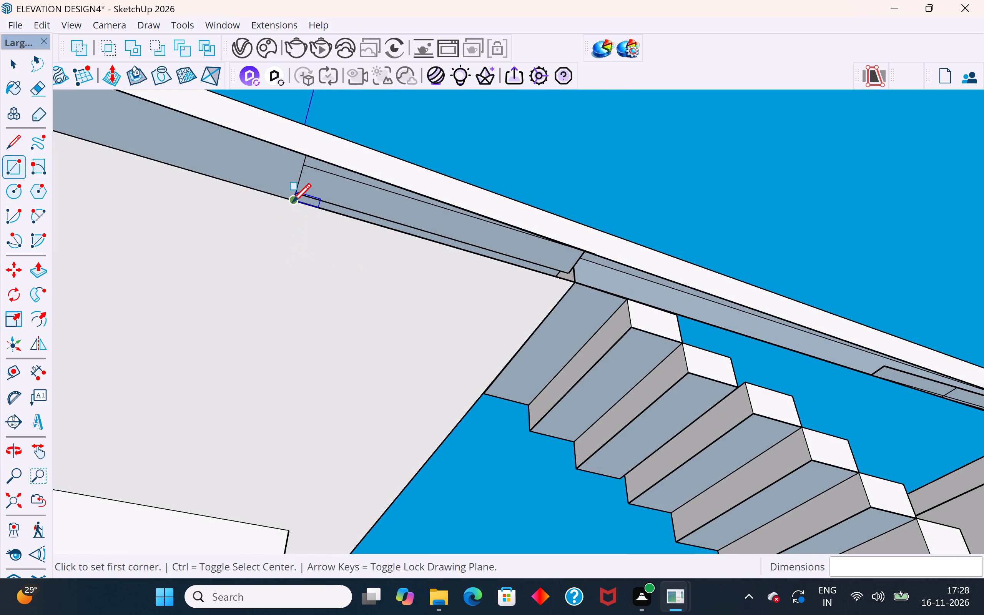
left_click(292, 204)
scroll(292, 204, "down", 4)
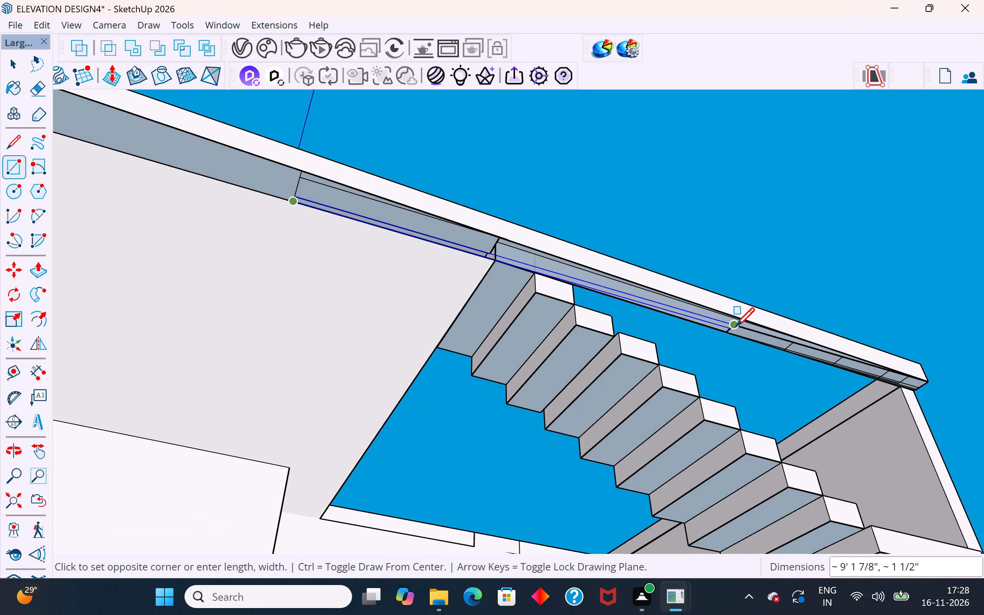
left_click(737, 321)
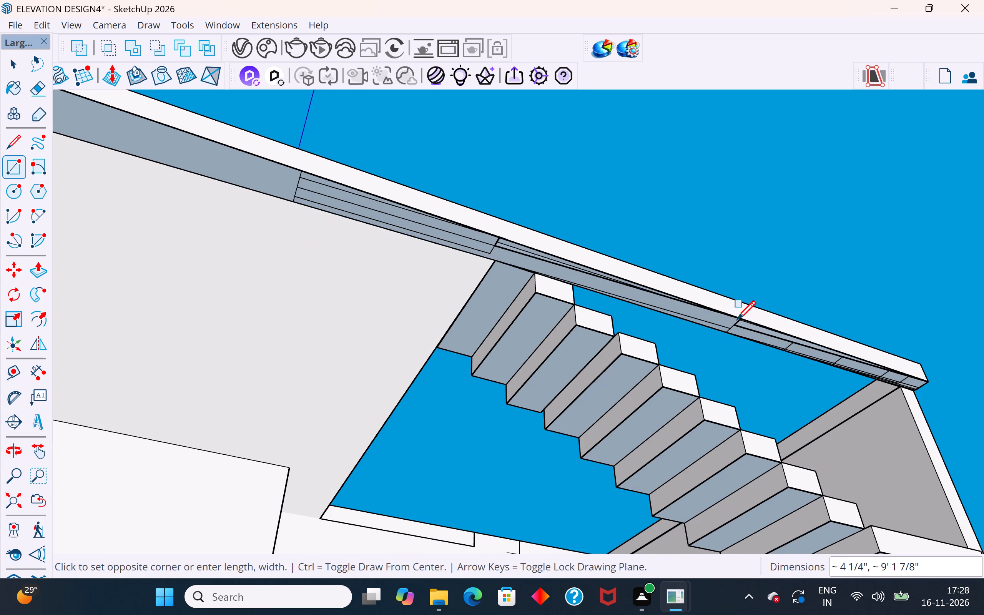
Fill the tapering gap beside the fascia with three stepped rectangles, about 2 7/16" by 6 13/16", 1 15/16" by 11 7/8" and 1 3/8" by 1' 2".
middle_click_drag(737, 321, 741, 319)
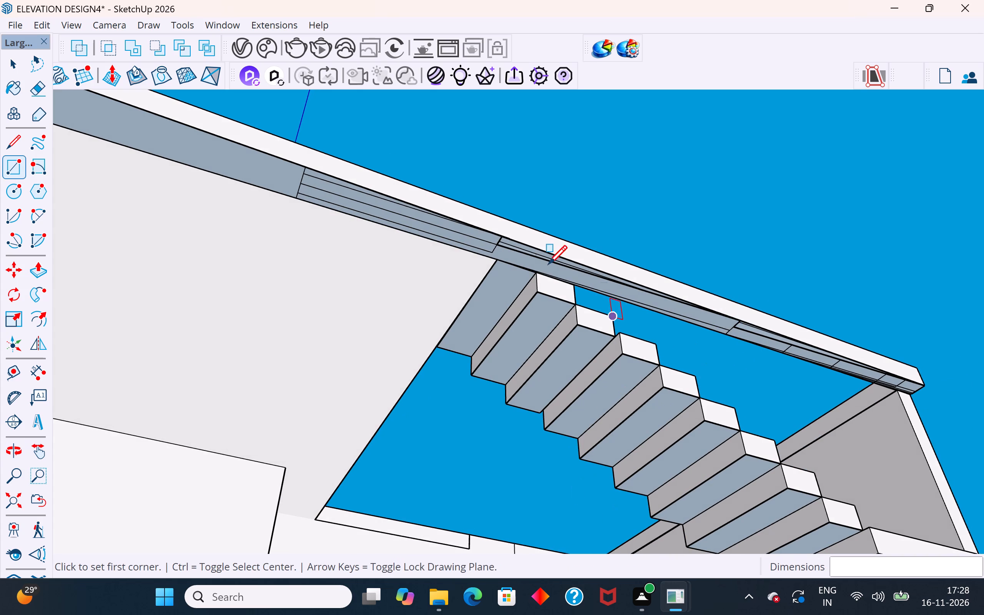
middle_click_drag(552, 249, 592, 130)
scroll(565, 237, "up", 3)
middle_click_drag(575, 257, 816, 429)
scroll(577, 262, "up", 1)
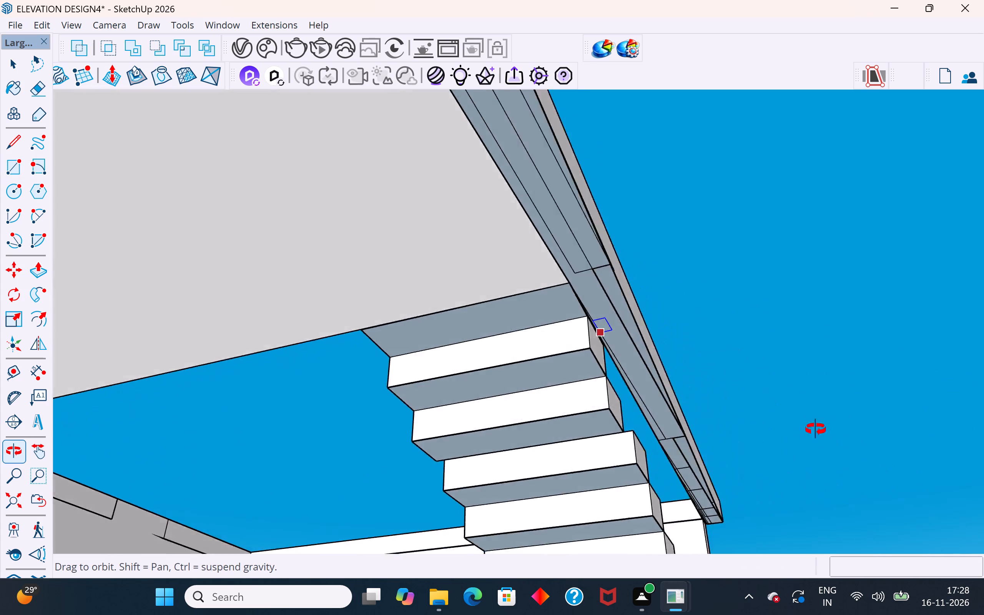
middle_click_drag(816, 429, 773, 517)
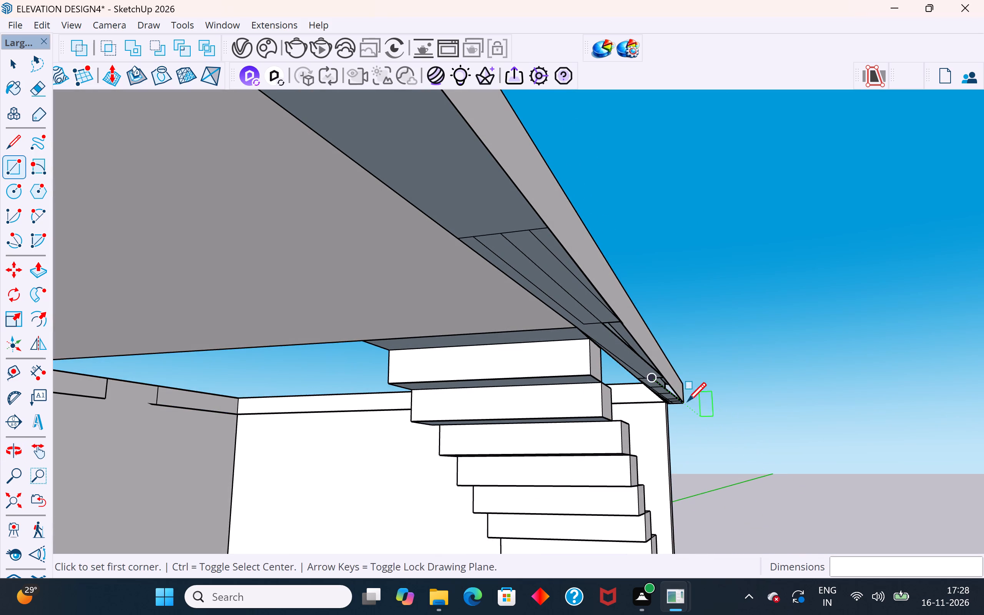
scroll(686, 394, "up", 3)
left_click(482, 222)
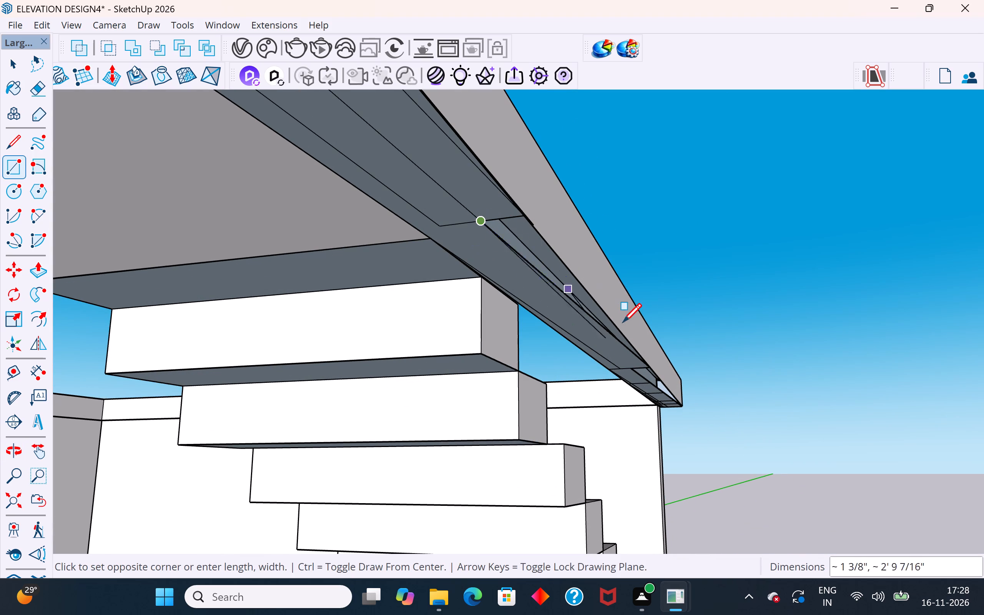
left_click(651, 370)
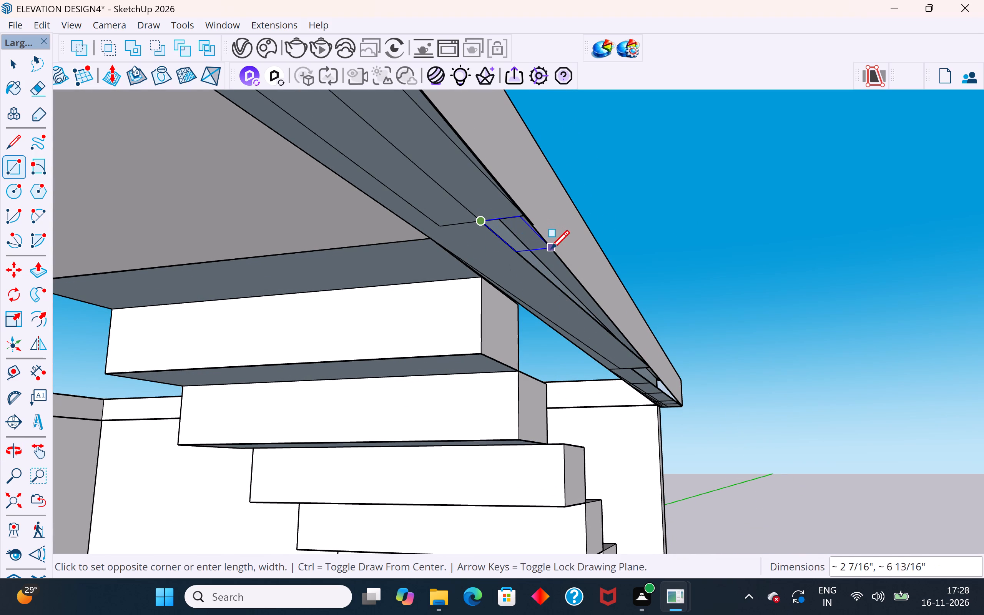
left_click(552, 251)
left_click(523, 258)
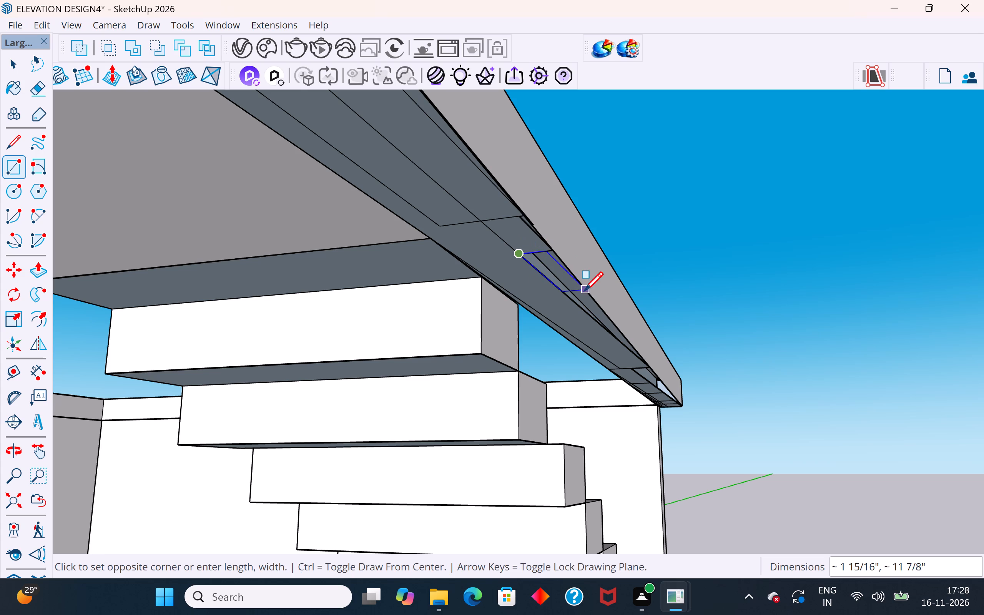
left_click(587, 293)
left_click(571, 295)
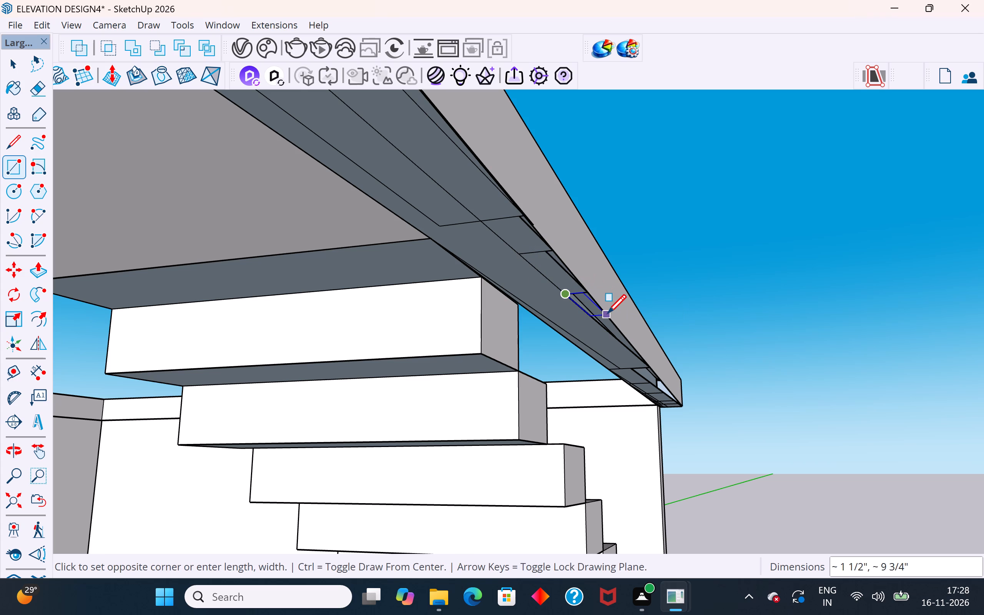
left_click(616, 322)
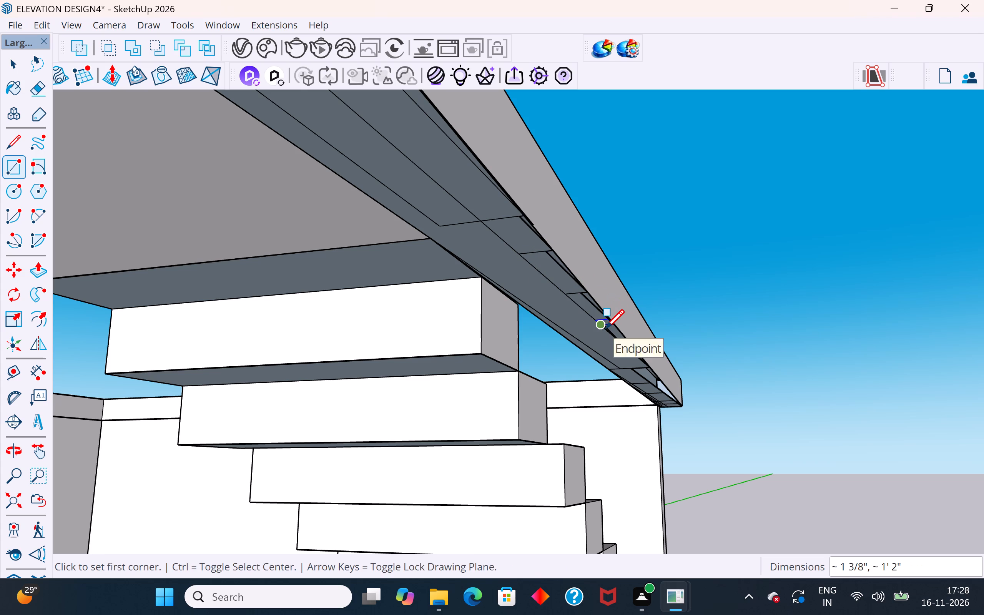
Continue the stepped fill along the fascia with a rectangle about 13/16" by 1' 3/4" and a smaller one beyond it.
left_click(605, 330)
scroll(639, 353, "up", 4)
middle_click_drag(639, 353, 656, 298)
scroll(656, 298, "up", 1)
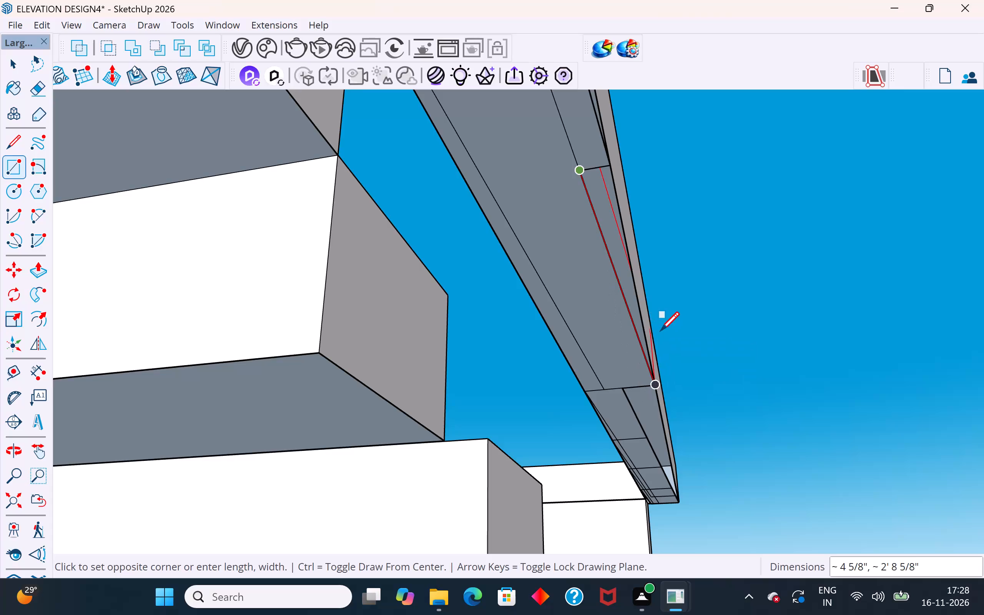
left_click(631, 287)
scroll(631, 287, "down", 1)
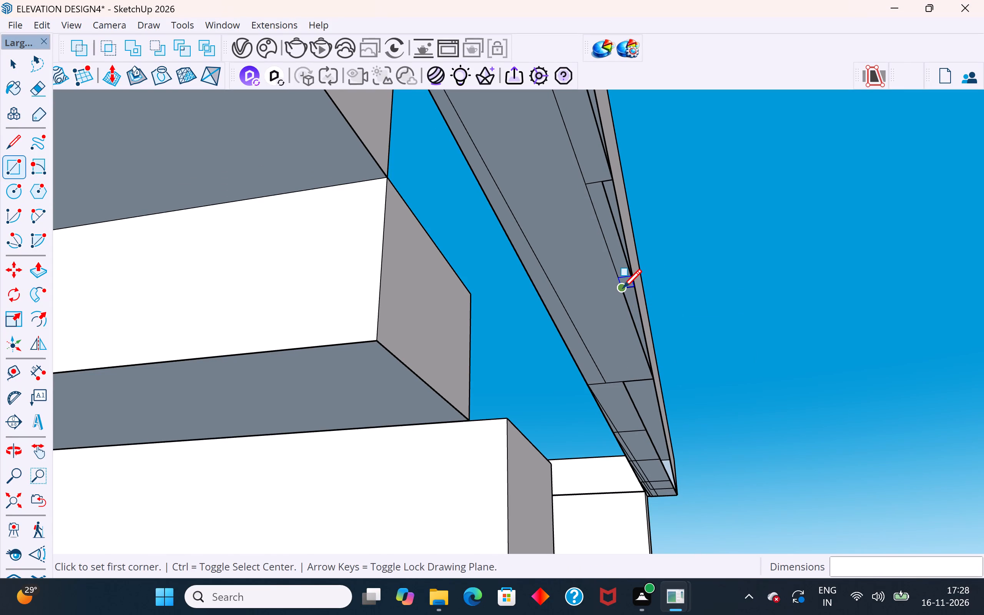
left_click(623, 289)
left_click(647, 324)
scroll(577, 377, "down", 3)
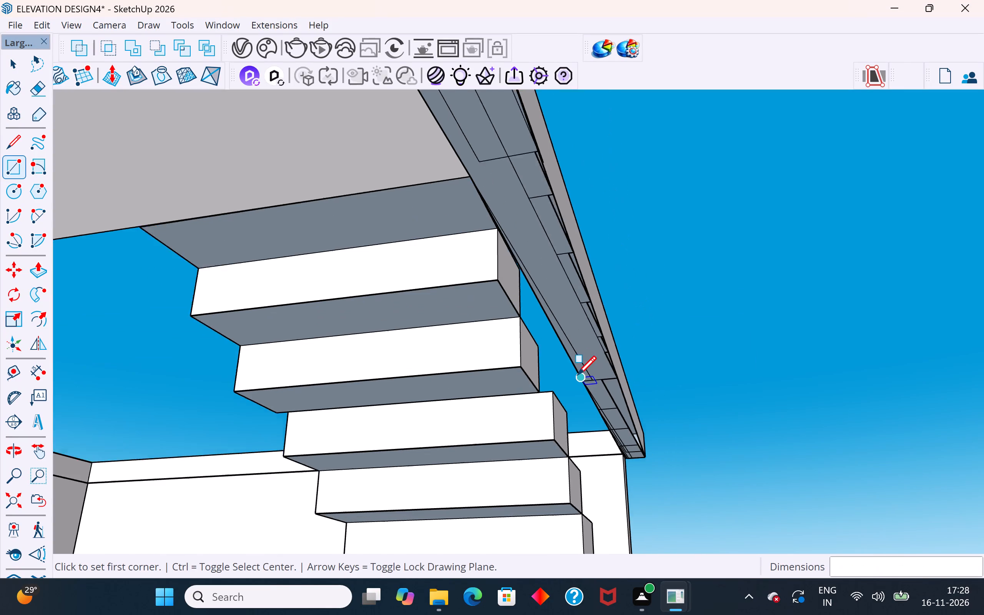
scroll(577, 377, "down", 2)
key("Escape")
scroll(543, 217, "up", 4)
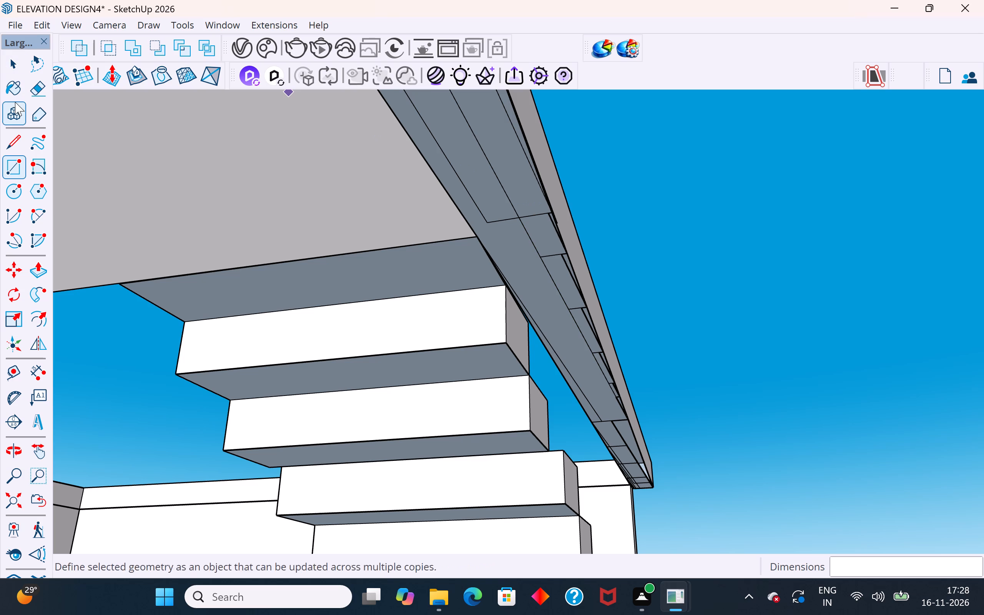
Erase the long inner lines and the cross edges between the filled rectangles on the underside above the upper stairs.
left_click(17, 60)
left_click(33, 93)
left_click_drag(490, 137, 458, 179)
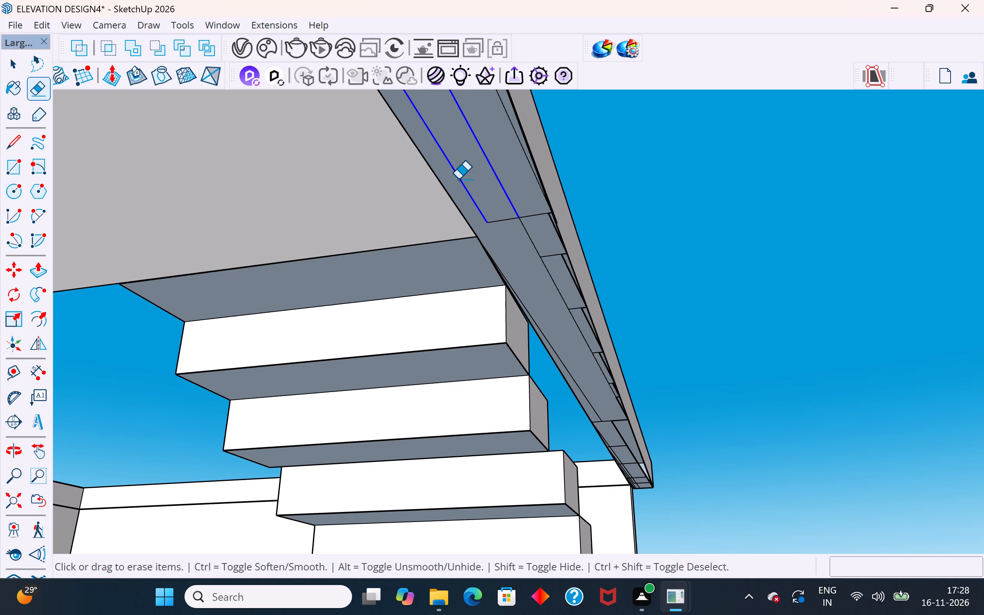
left_click_drag(458, 179, 453, 187)
left_click_drag(530, 207, 520, 242)
left_click_drag(510, 211, 510, 214)
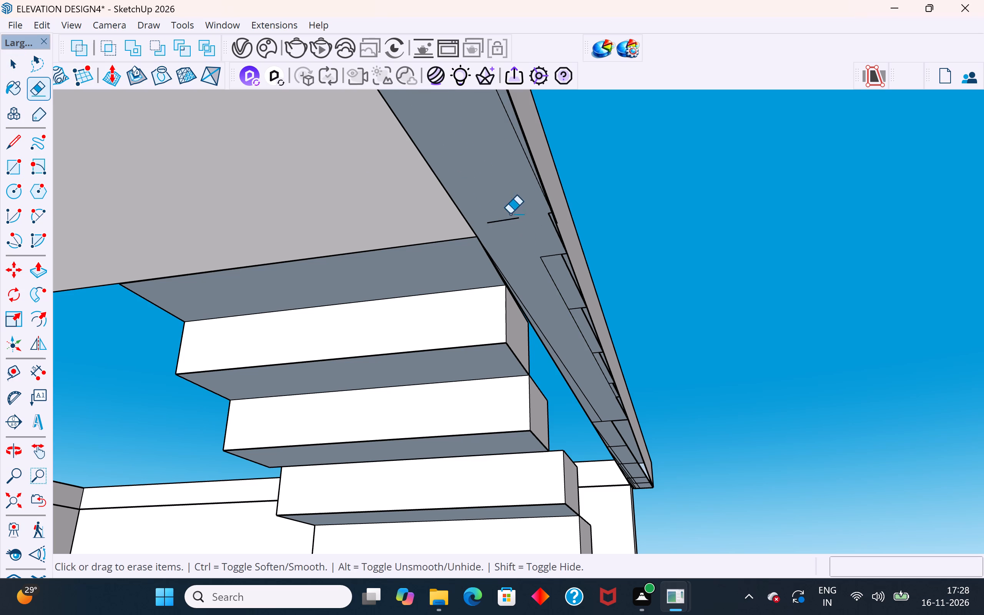
left_click_drag(510, 214, 513, 244)
left_click_drag(545, 254, 537, 284)
left_click_drag(574, 301, 568, 322)
Erase the remaining small rectangle edges, the long inner line and the cross edge on the underside toward the slab's end.
scroll(603, 399, "up", 7)
left_click_drag(578, 290, 578, 318)
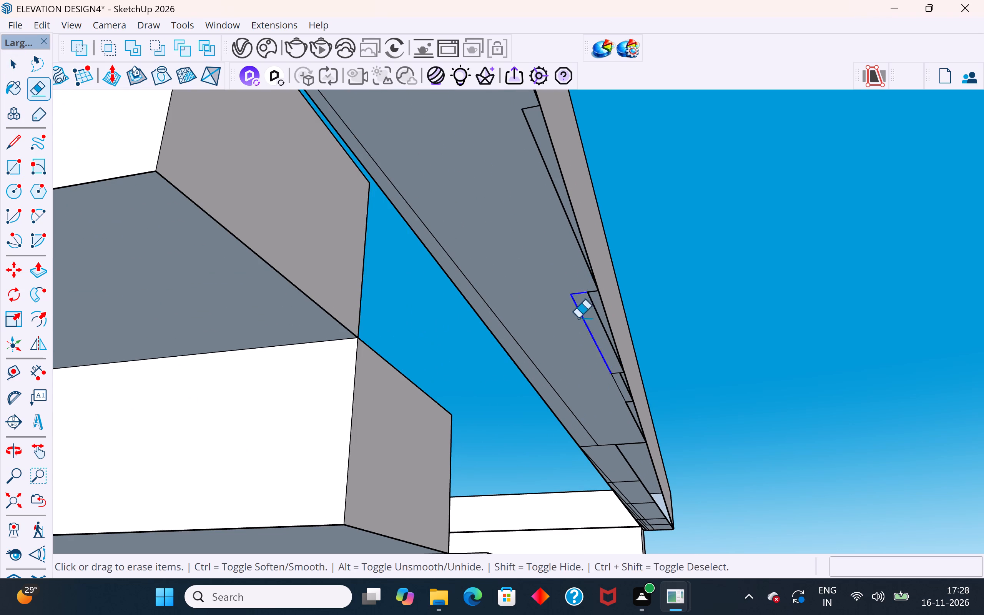
left_click_drag(578, 318, 578, 324)
left_click_drag(592, 411, 580, 428)
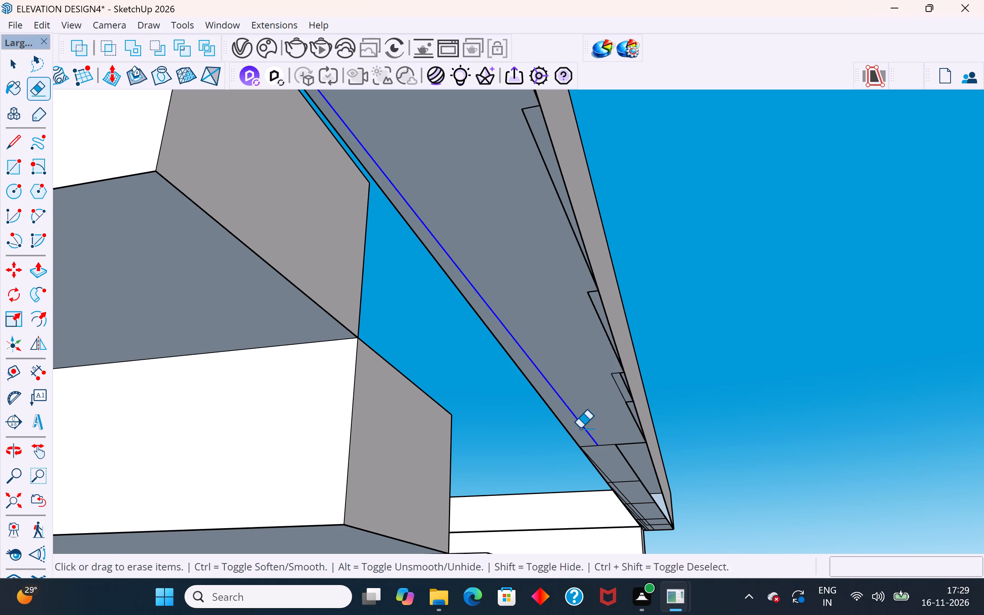
left_click_drag(580, 428, 578, 432)
left_click_drag(604, 437, 604, 457)
scroll(676, 465, "down", 5)
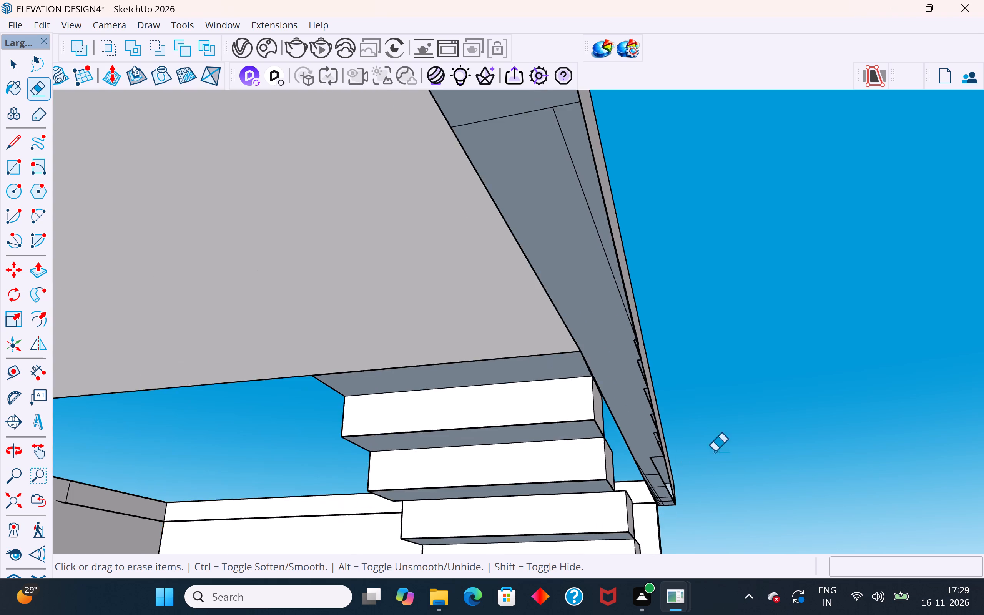
Delete the slanting sliver line beside the fascia and the short cross edge on the underside before the staircase.
scroll(715, 451, "down", 5)
left_click(8, 67)
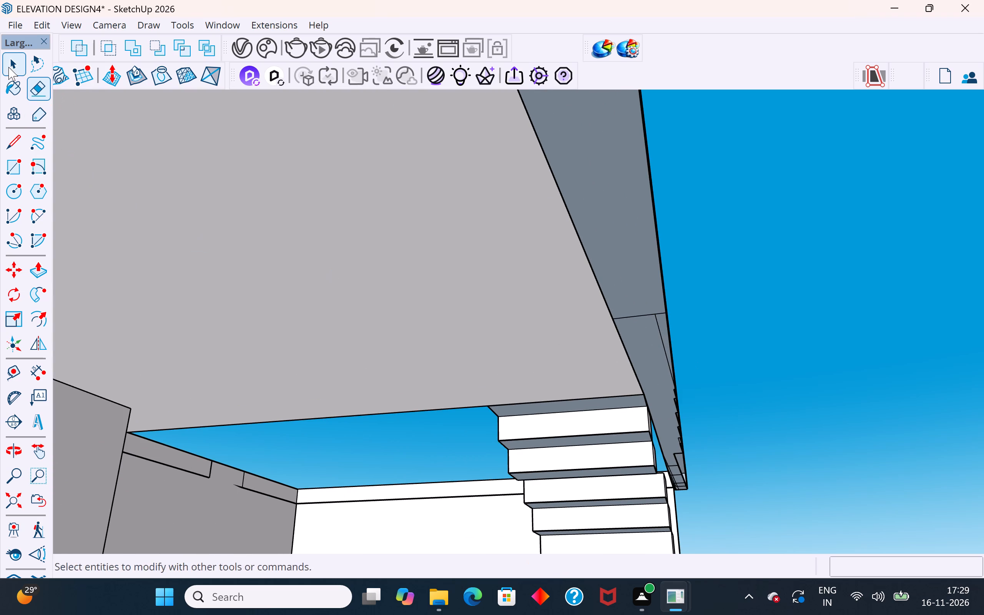
scroll(643, 344, "down", 4)
middle_click_drag(676, 414, 327, 454)
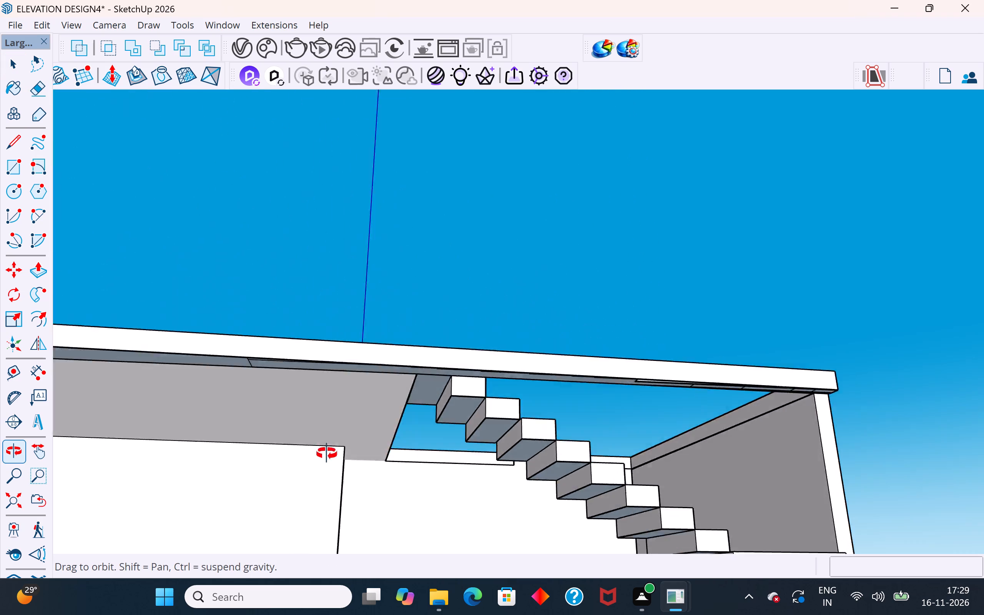
middle_click_drag(327, 454, 389, 330)
scroll(404, 261, "up", 3)
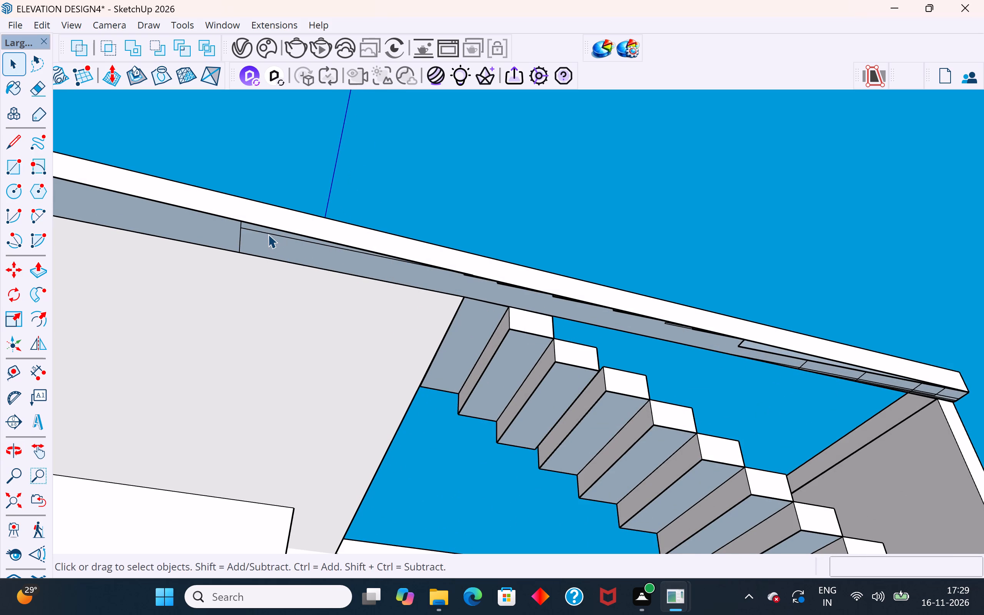
left_click(268, 234)
key("Delete")
left_click(238, 243)
key("Delete")
Draw a rectangle about 10 1/8" by 10' 11 3/8" over the slab underside, from the fascia line above the first stair to the slab's end corner.
middle_click_drag(547, 301, 588, 286)
scroll(775, 387, "up", 3)
middle_click_drag(818, 386, 840, 293)
scroll(801, 406, "up", 2)
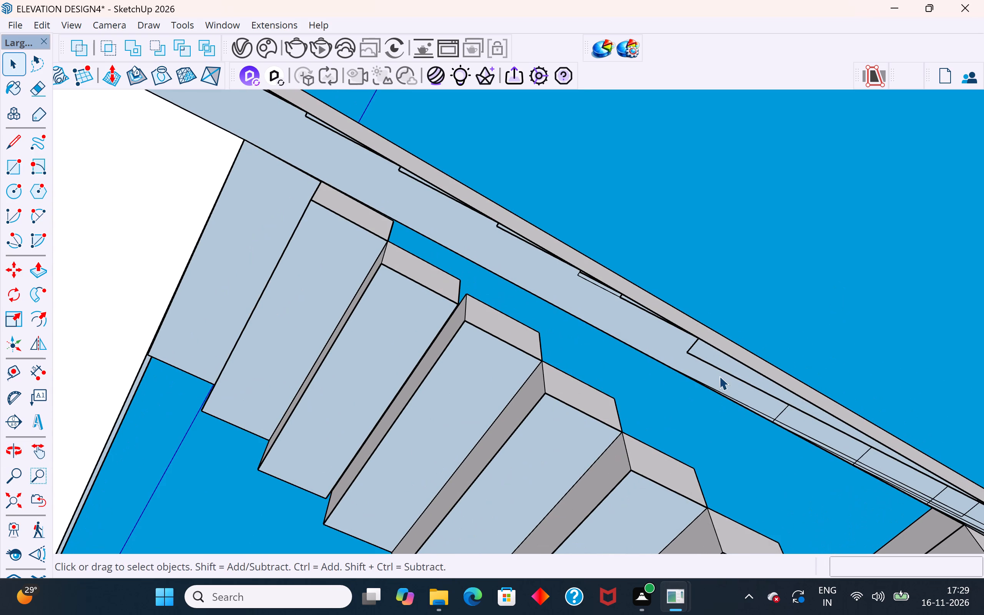
left_click(719, 376)
scroll(662, 348, "down", 3)
scroll(707, 377, "down", 3)
scroll(872, 447, "up", 1)
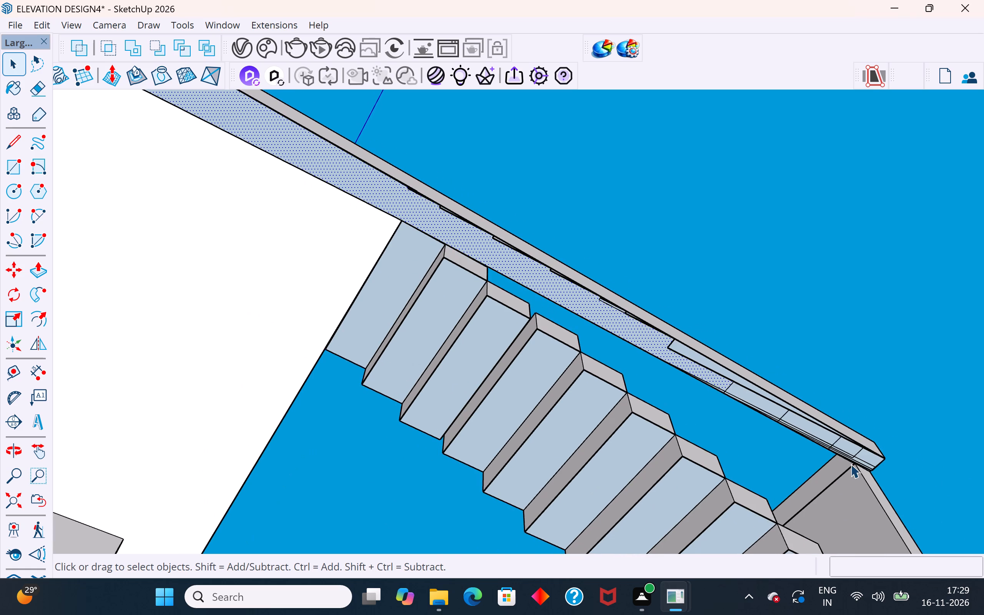
scroll(851, 464, "up", 2)
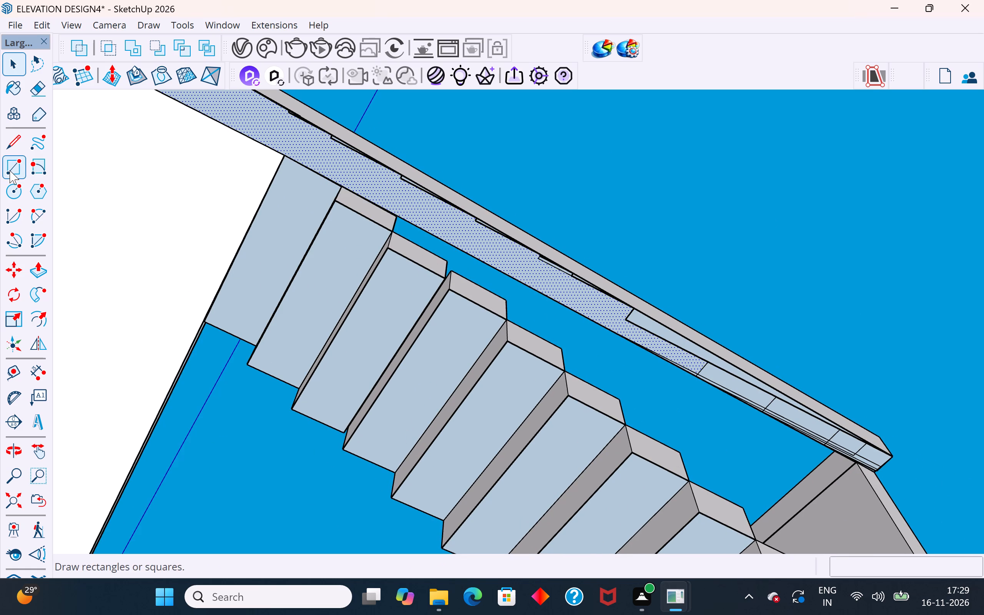
left_click(10, 170)
scroll(455, 289, "down", 4)
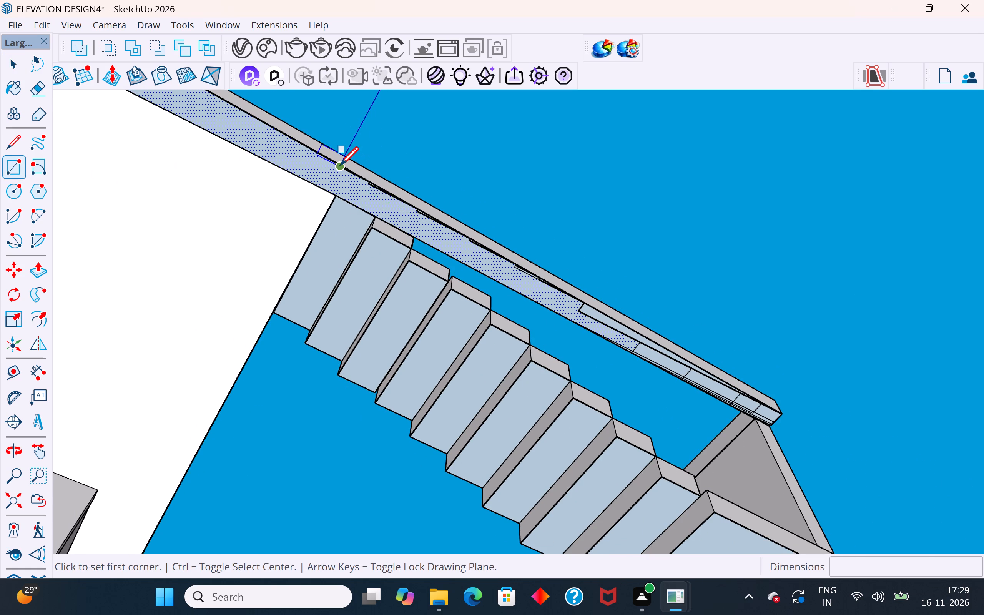
left_click(340, 167)
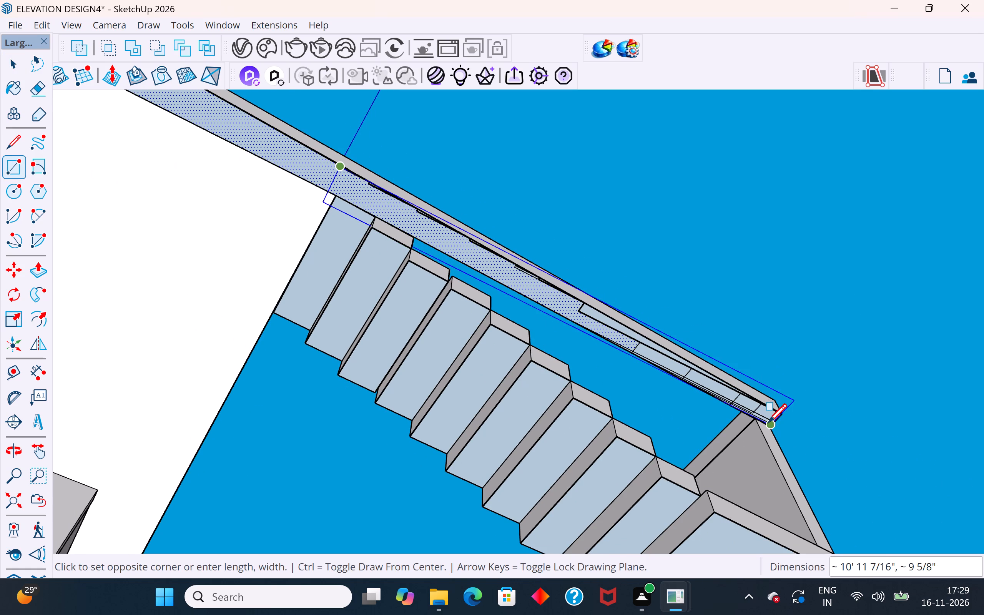
scroll(768, 426, "up", 20)
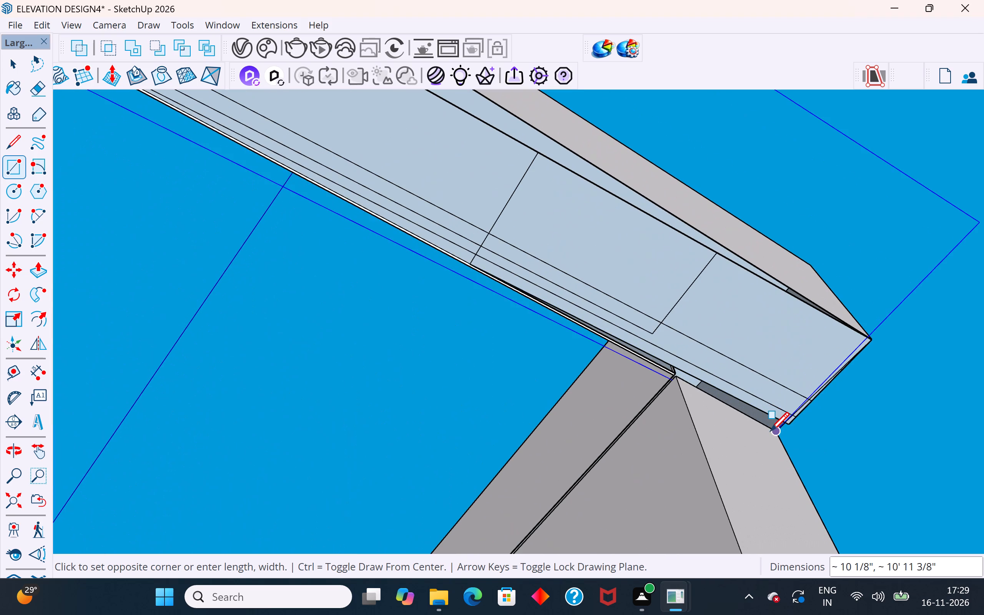
left_click(780, 435)
scroll(776, 435, "down", 4)
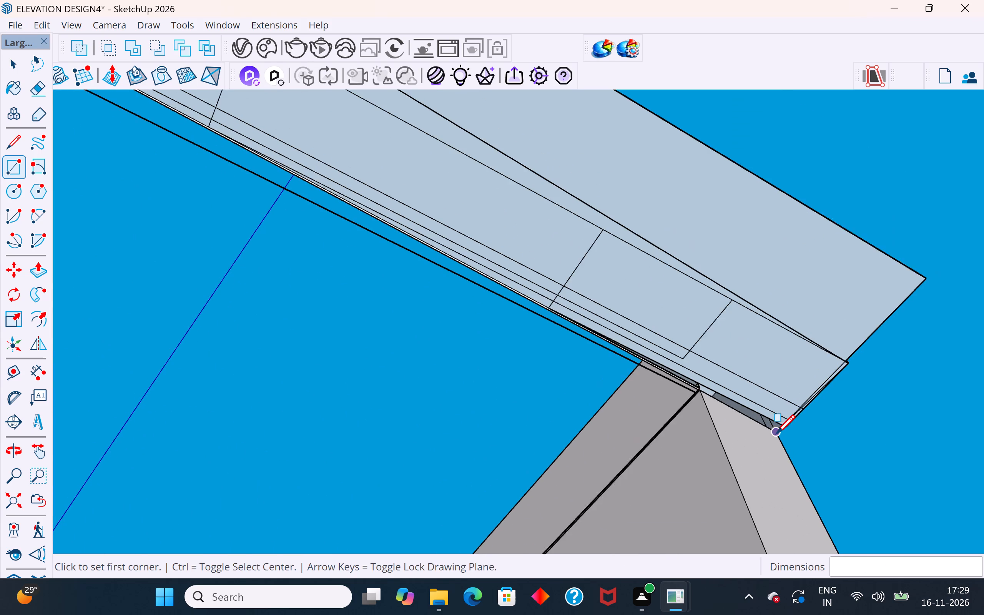
Delete the new rectangle's edges overhanging the underside strip near the first stair, and its cross edge on the strip.
left_click(10, 65)
left_click(229, 229)
scroll(465, 403, "down", 4)
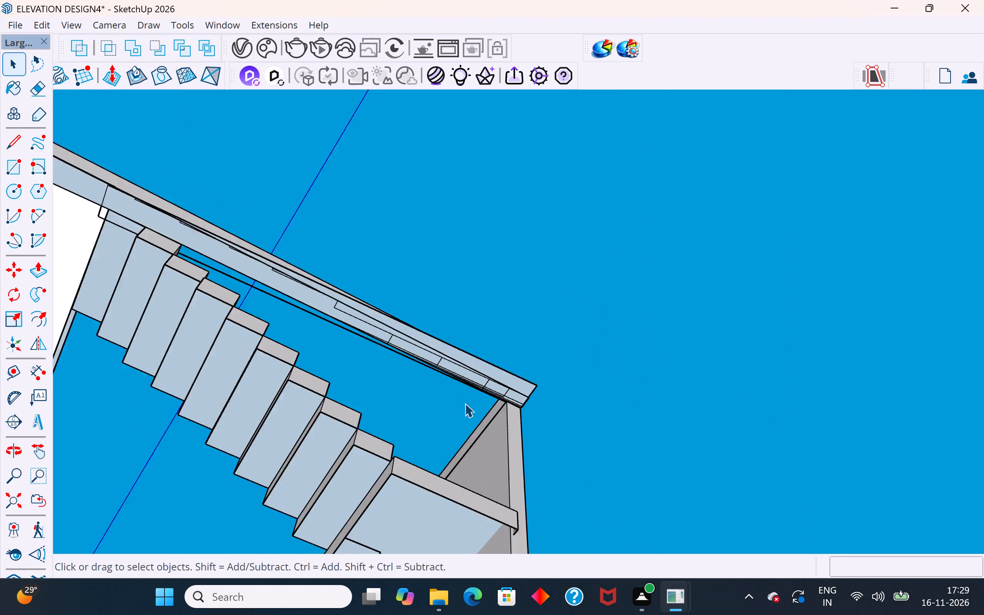
scroll(465, 403, "down", 3)
middle_click_drag(467, 404, 534, 389)
scroll(298, 277, "up", 8)
scroll(213, 213, "up", 4)
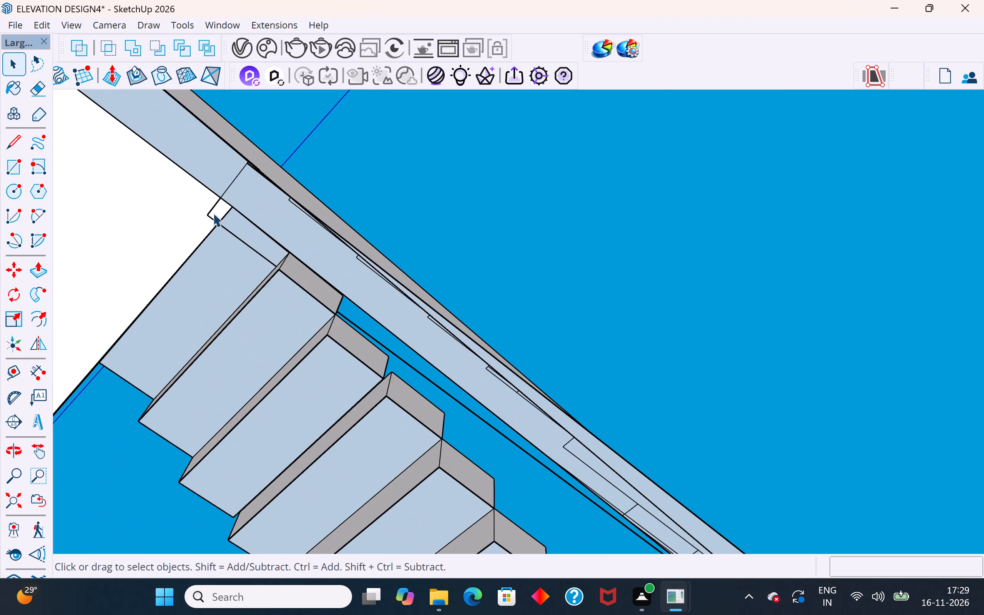
left_click(210, 206)
key("Delete")
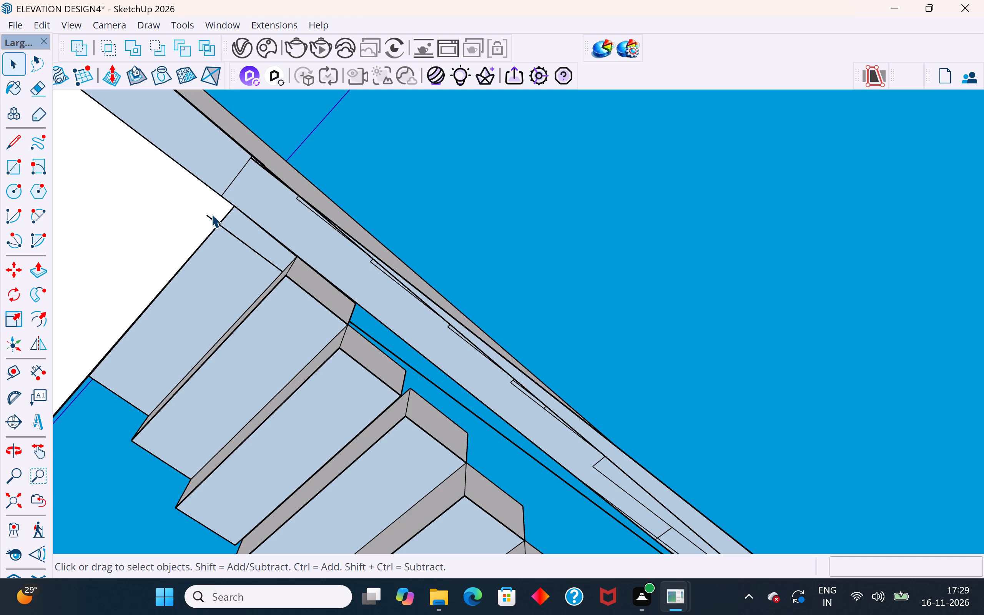
left_click(208, 214)
key("Delete")
left_click(229, 230)
key("Delete")
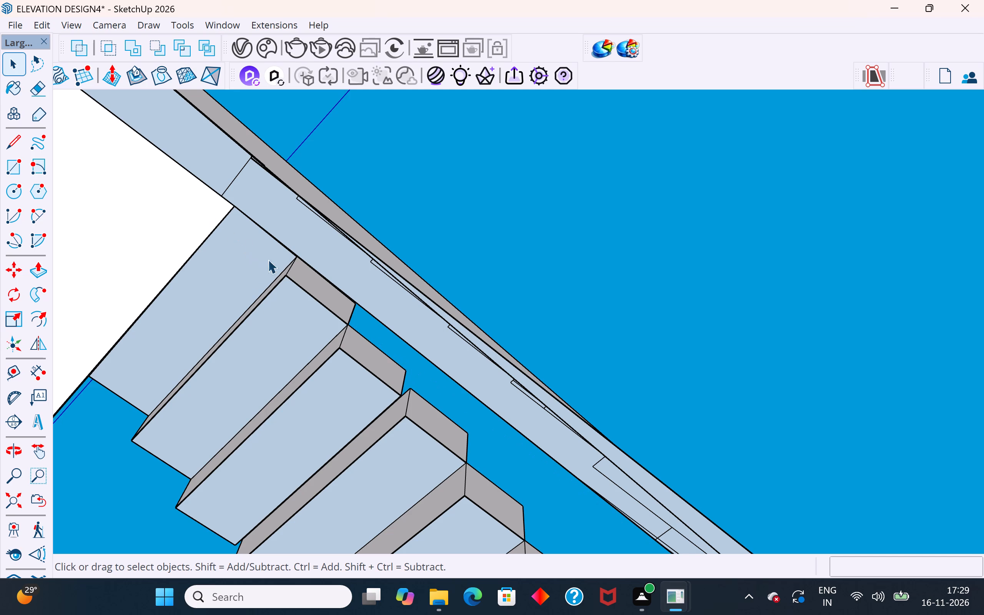
scroll(309, 259, "down", 3)
scroll(299, 225, "up", 7)
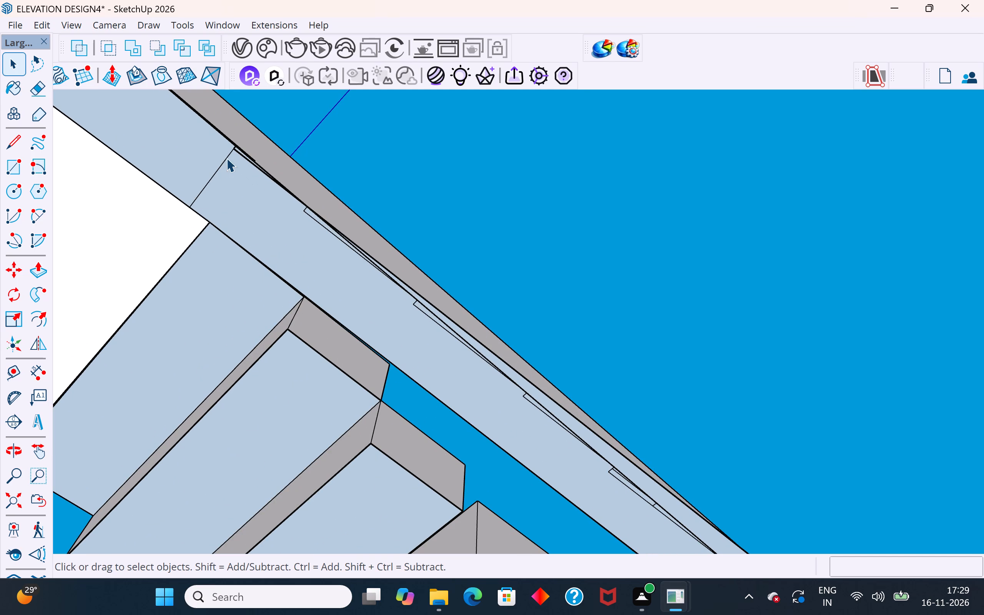
left_click(225, 157)
key("Delete")
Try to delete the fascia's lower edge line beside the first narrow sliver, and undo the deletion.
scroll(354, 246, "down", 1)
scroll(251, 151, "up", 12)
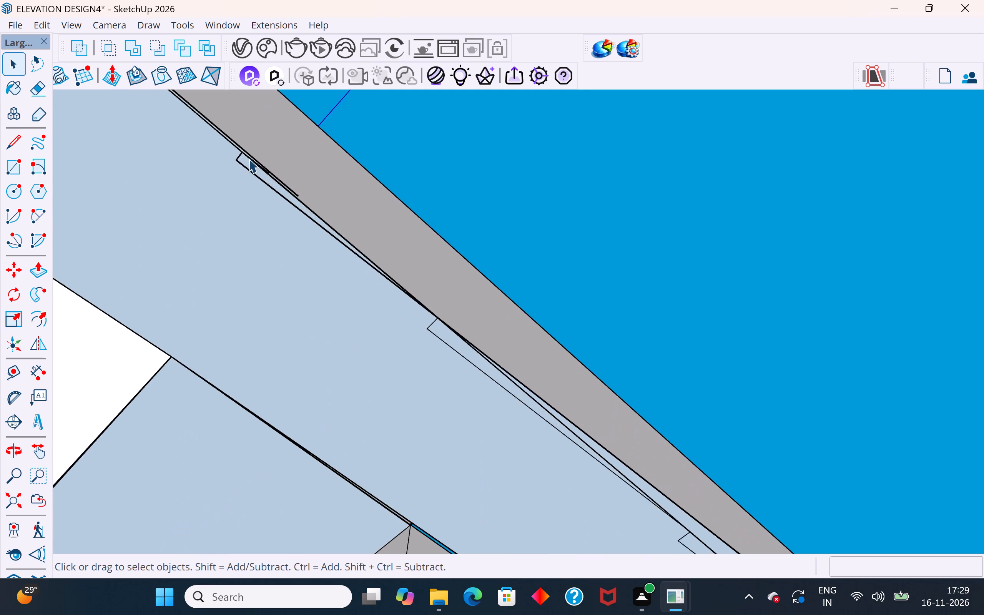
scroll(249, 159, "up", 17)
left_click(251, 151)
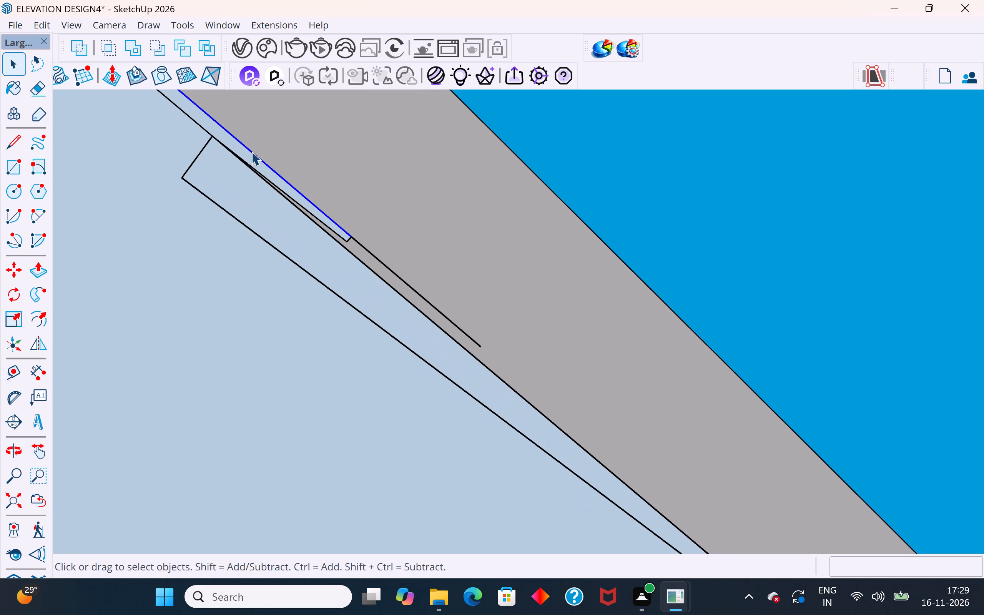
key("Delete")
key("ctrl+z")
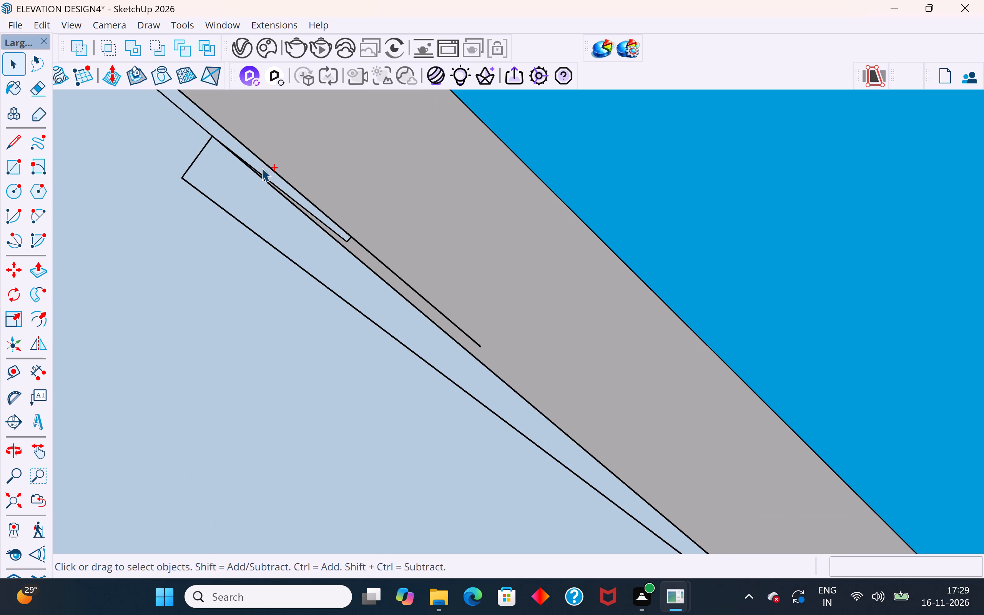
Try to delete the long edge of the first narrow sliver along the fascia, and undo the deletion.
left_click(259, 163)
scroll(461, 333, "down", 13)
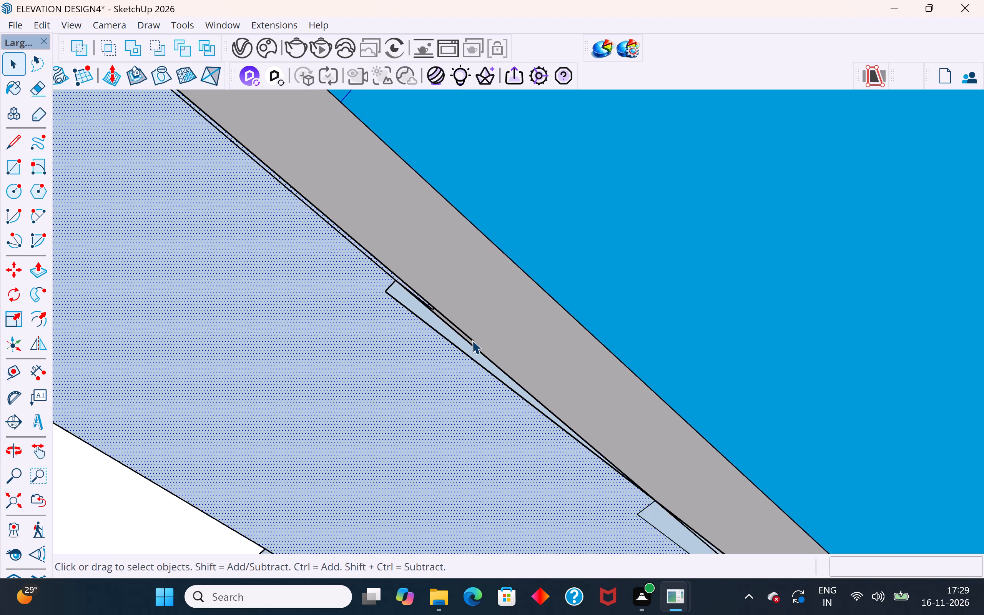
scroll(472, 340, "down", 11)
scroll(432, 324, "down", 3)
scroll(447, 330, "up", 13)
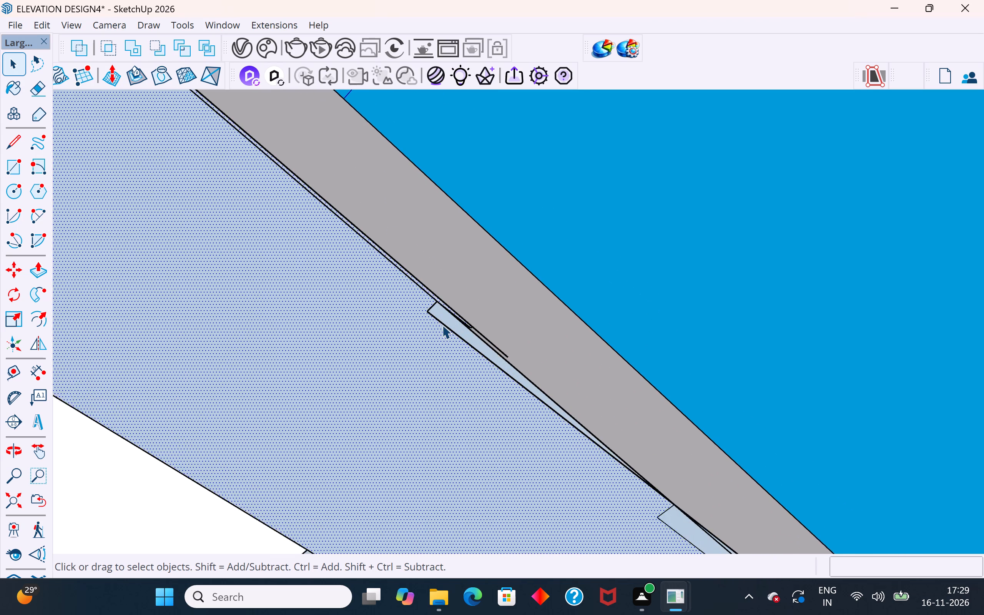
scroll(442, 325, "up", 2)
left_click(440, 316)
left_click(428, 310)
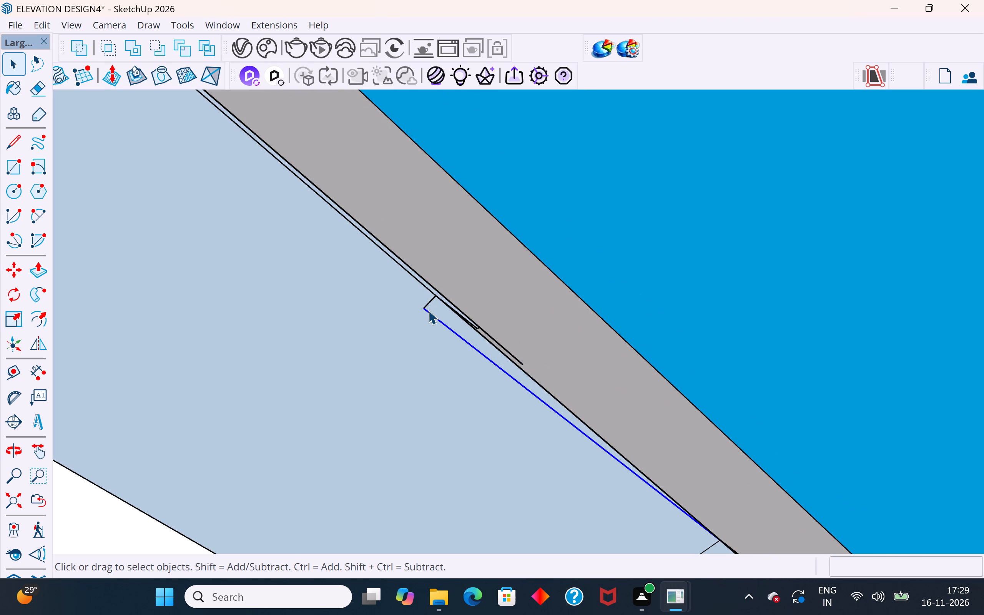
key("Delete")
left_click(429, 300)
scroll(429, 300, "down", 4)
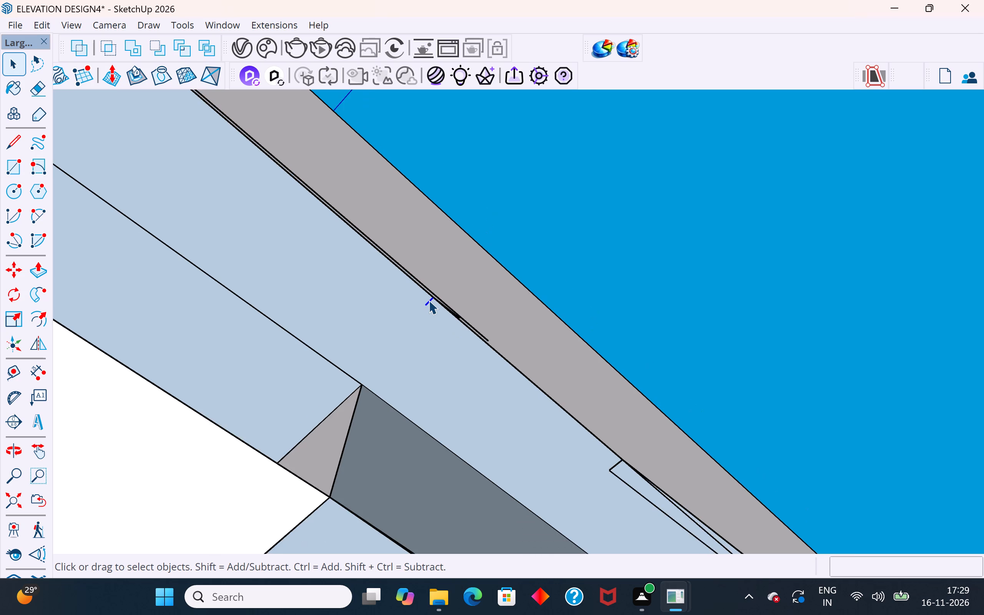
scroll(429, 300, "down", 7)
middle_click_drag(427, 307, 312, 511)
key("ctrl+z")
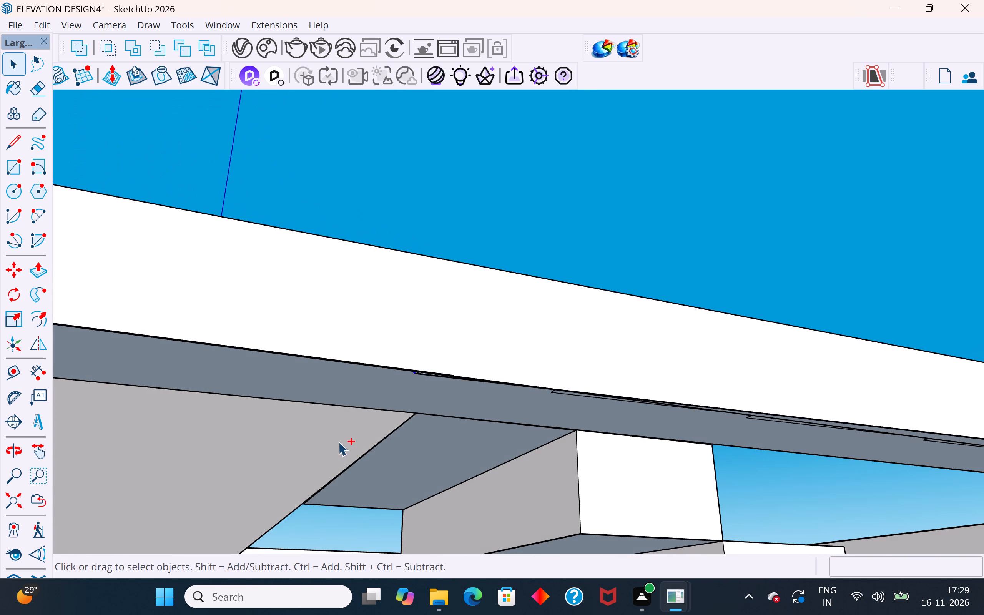
Erase the small rectangle edges, inner lines and cross edges on the underside at the slab's end, including the long line beside the slanting edge.
scroll(341, 382, "down", 5)
scroll(473, 226, "down", 5)
middle_click_drag(731, 299, 789, 234)
scroll(618, 239, "up", 3)
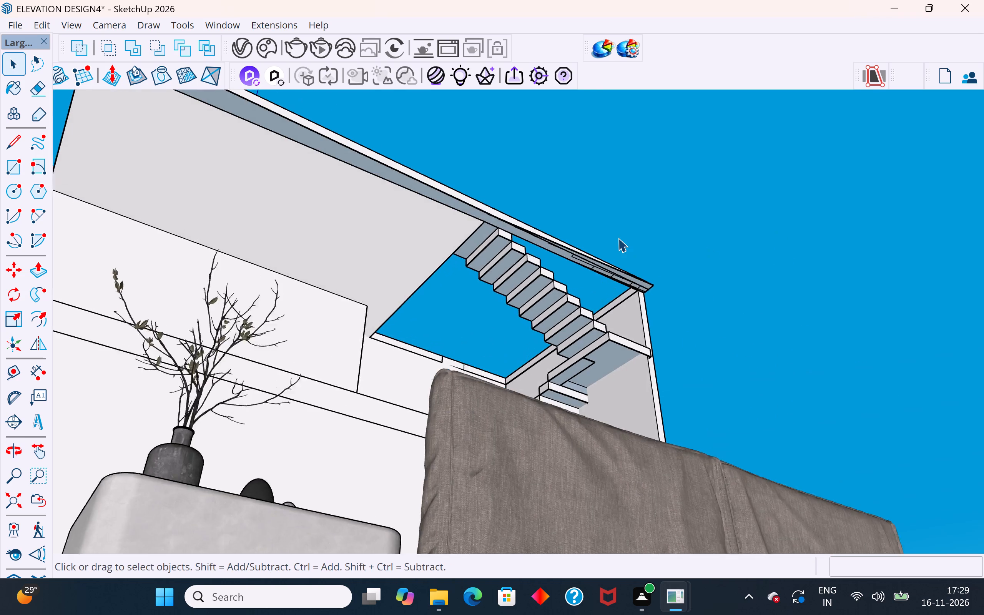
scroll(618, 238, "up", 8)
middle_click_drag(657, 251, 697, 171)
scroll(680, 273, "up", 7)
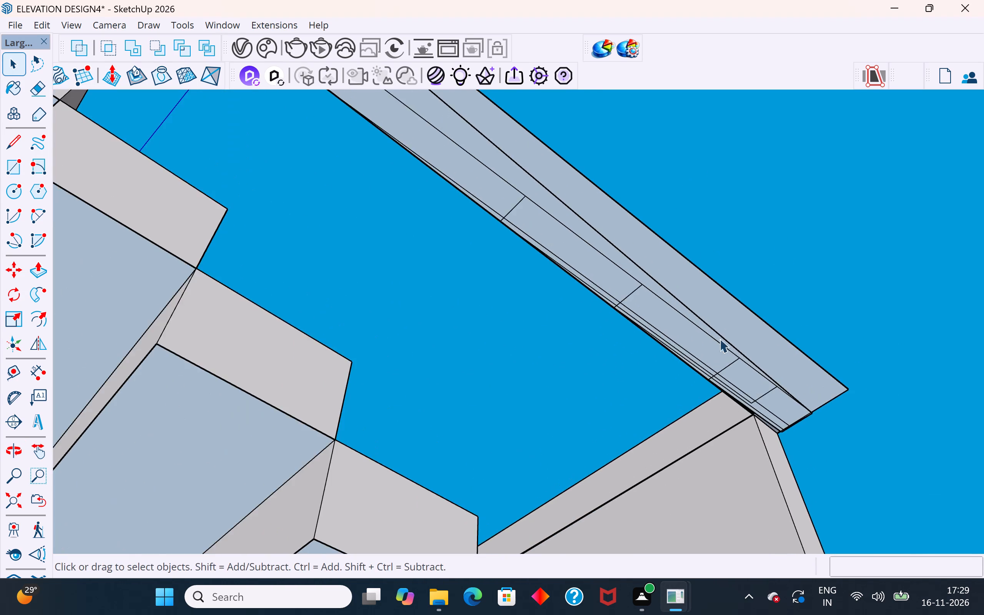
scroll(731, 356, "down", 5)
middle_click_drag(785, 377, 802, 339)
scroll(730, 427, "up", 7)
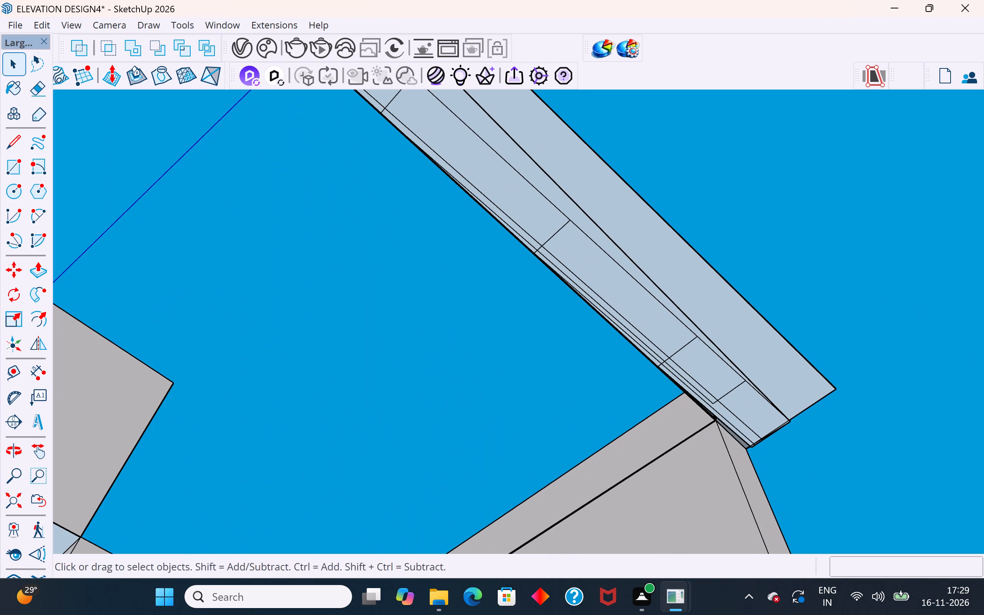
left_click(34, 90)
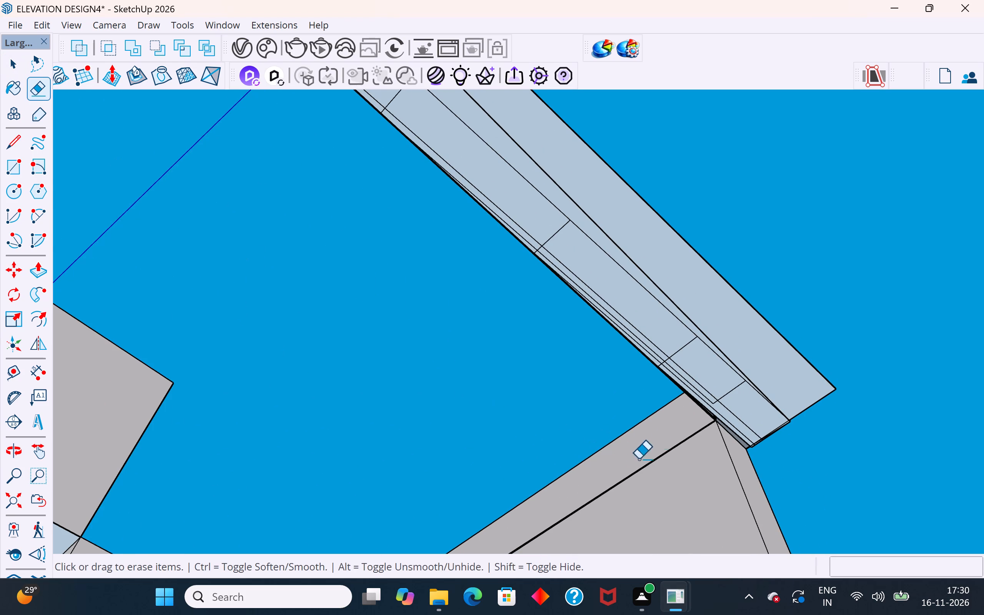
scroll(690, 426, "up", 8)
left_click_drag(772, 437, 718, 354)
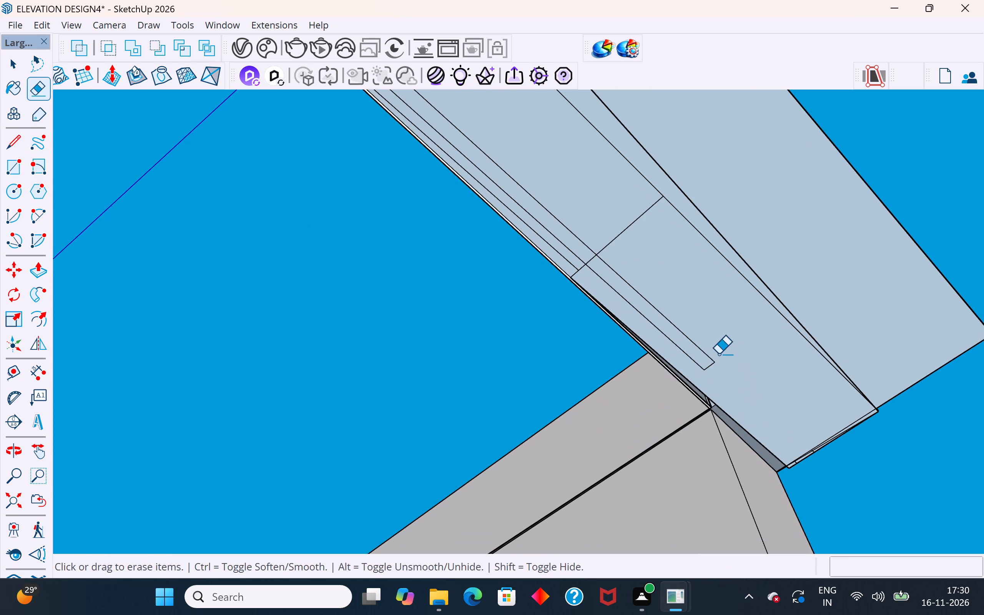
left_click_drag(710, 366, 587, 246)
left_click_drag(580, 230, 602, 289)
left_click(570, 267)
left_click(575, 275)
scroll(642, 367, "down", 5)
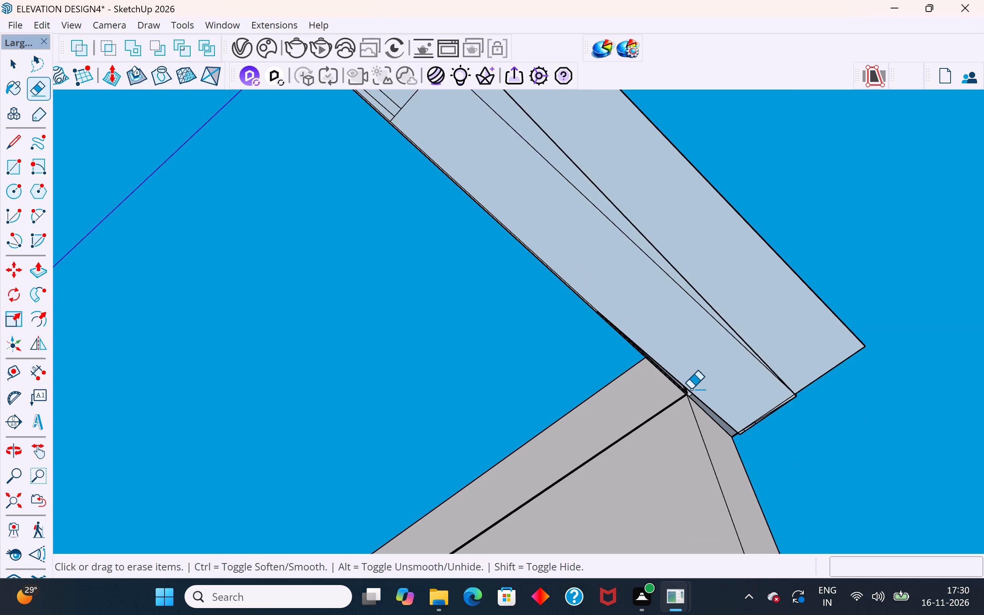
middle_click_drag(736, 401, 720, 382)
left_click(684, 290)
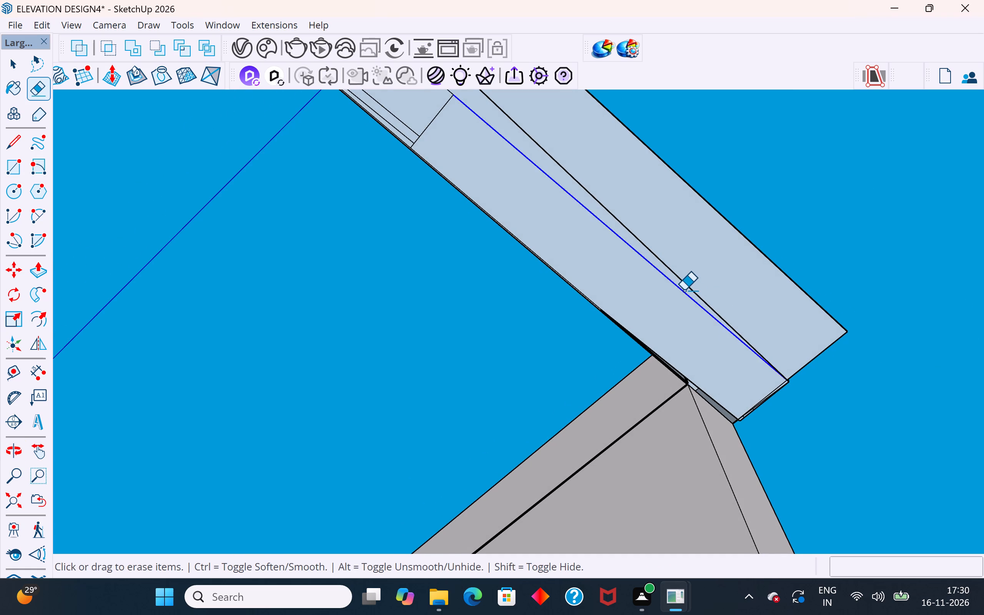
Erase the next cross edges and the parallel inner lines on the underside strip back from the slab's end.
scroll(677, 310, "down", 9)
scroll(583, 230, "up", 9)
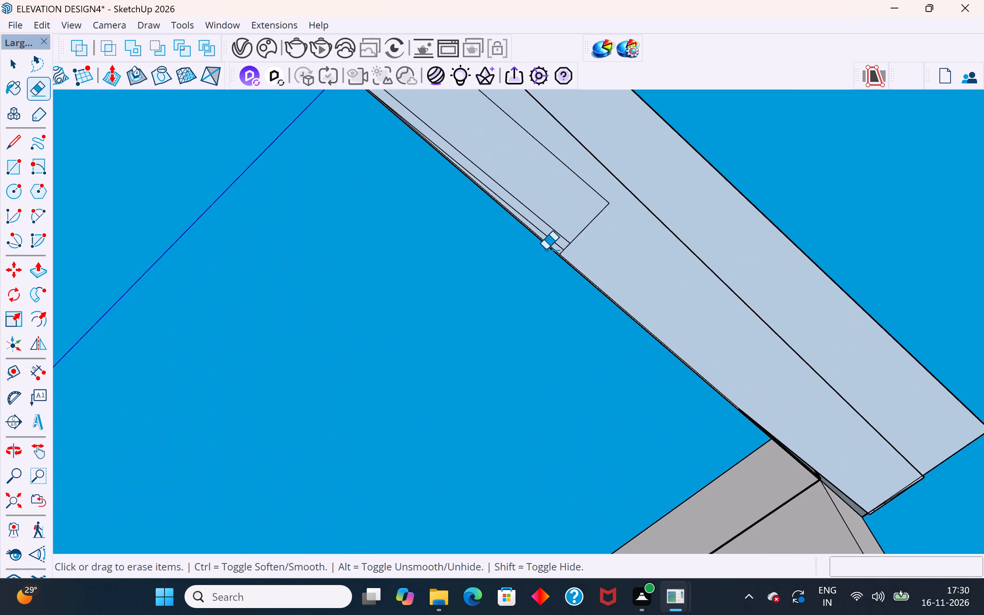
scroll(545, 249, "up", 6)
scroll(529, 293, "down", 5)
scroll(539, 349, "down", 3)
scroll(507, 382, "down", 2)
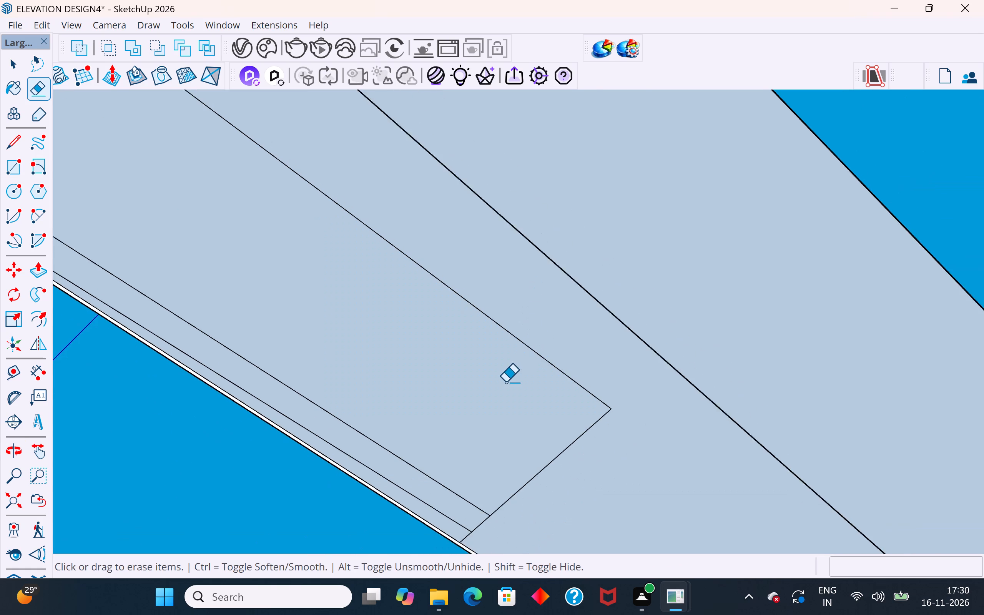
scroll(505, 382, "down", 3)
left_click_drag(483, 496, 479, 367)
left_click_drag(495, 309, 510, 381)
left_click_drag(549, 432, 543, 414)
scroll(620, 462, "down", 12)
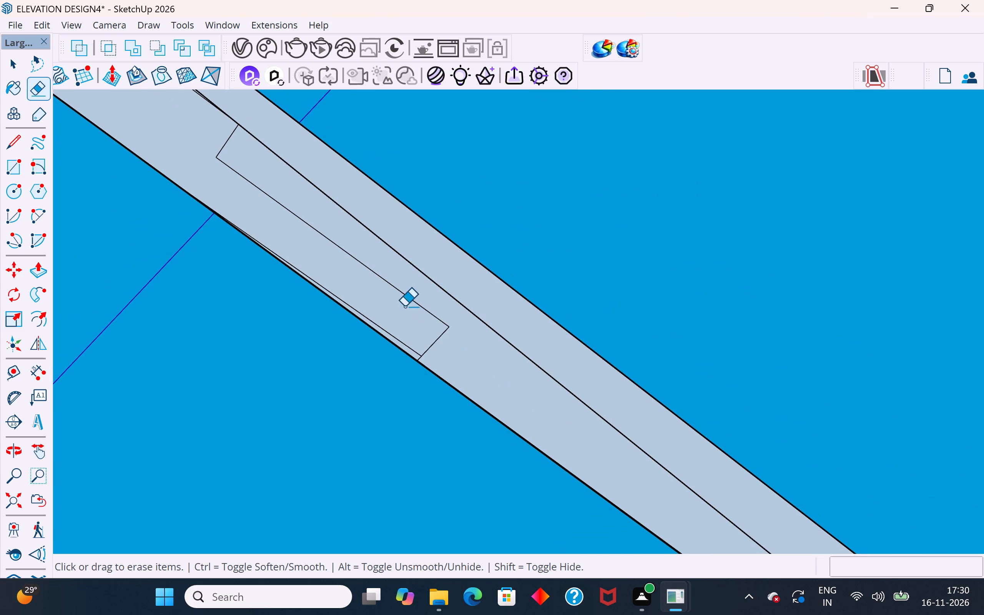
Erase the last wide rectangle's long line, end edge and leftover short cross edges on the underside strip.
left_click_drag(408, 279, 445, 362)
scroll(416, 341, "up", 4)
left_click(417, 360)
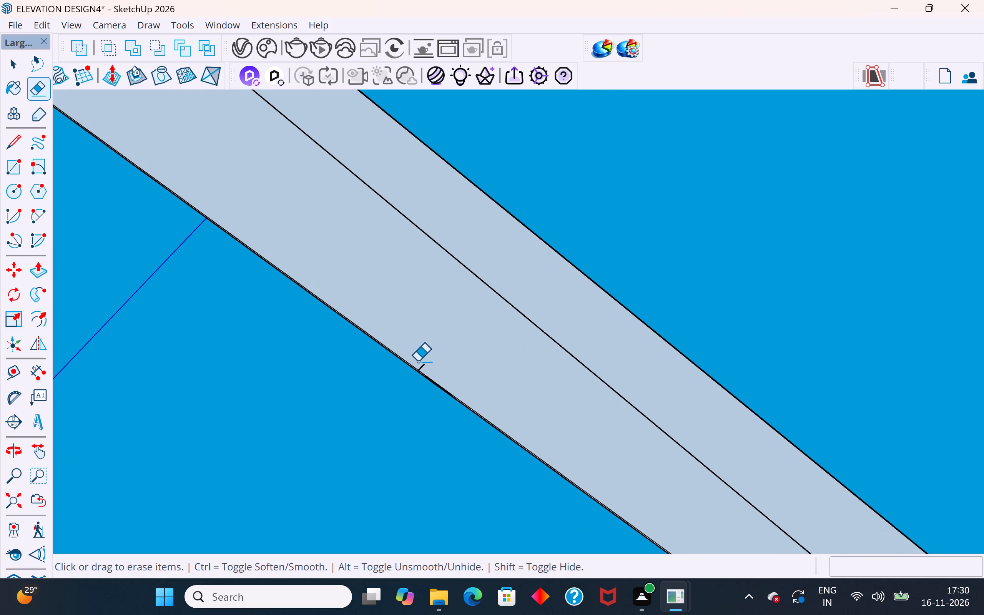
scroll(419, 365, "up", 4)
left_click(425, 366)
scroll(425, 366, "down", 10)
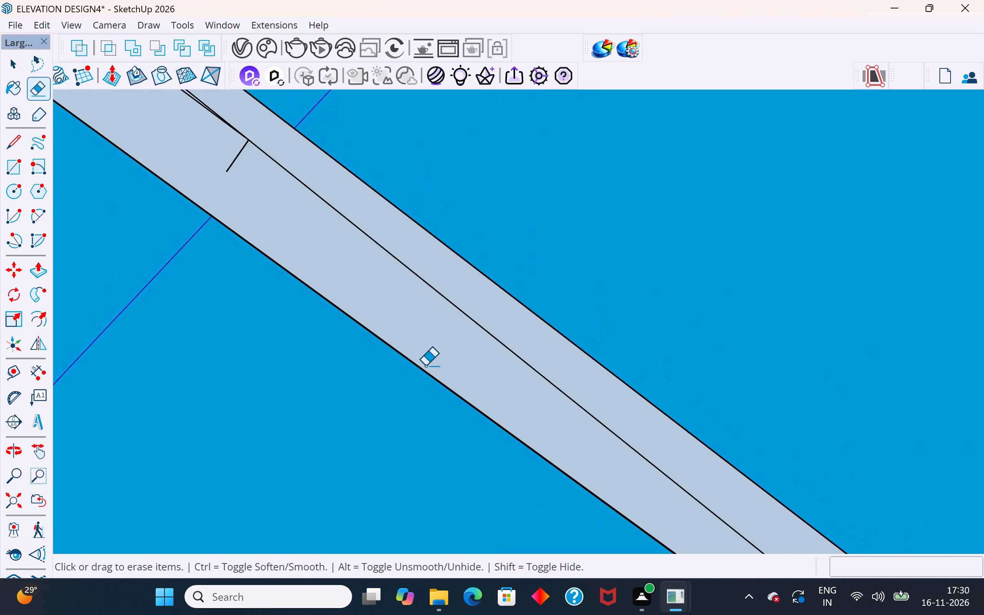
scroll(425, 366, "down", 4)
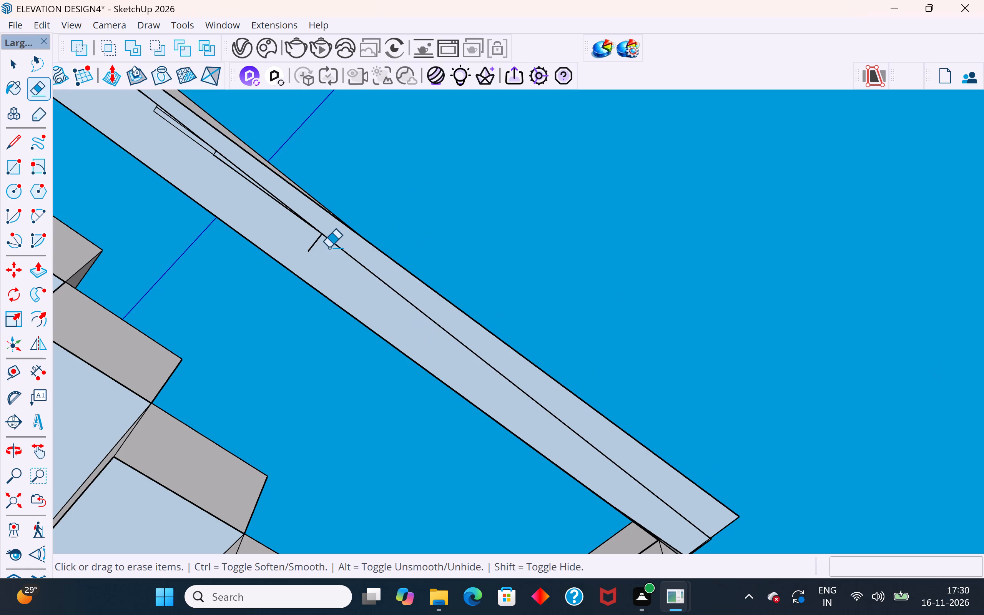
left_click(312, 239)
left_click(316, 241)
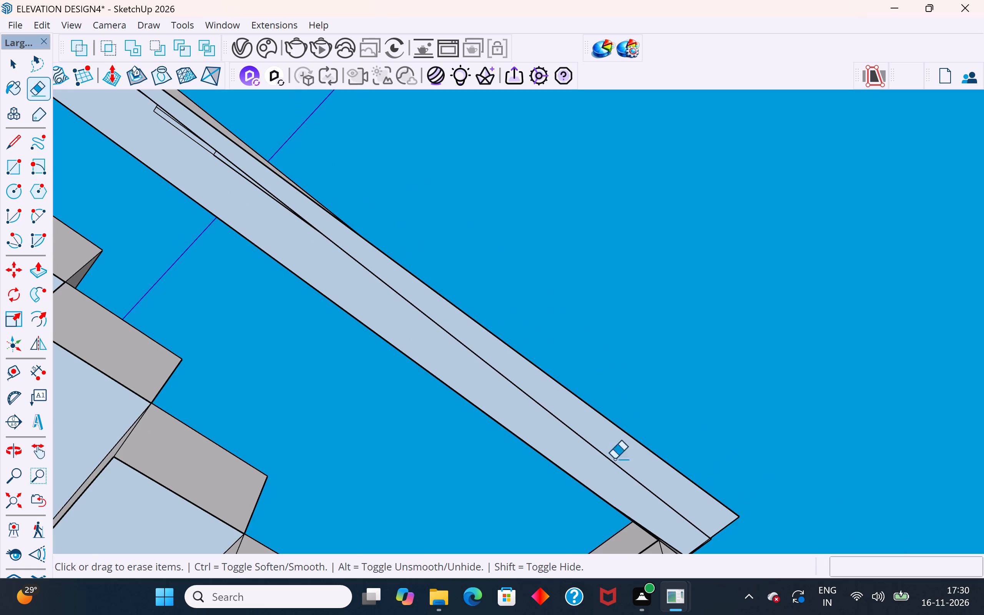
scroll(618, 469, "down", 4)
scroll(327, 284, "up", 5)
middle_click_drag(568, 452, 583, 470)
scroll(467, 371, "down", 5)
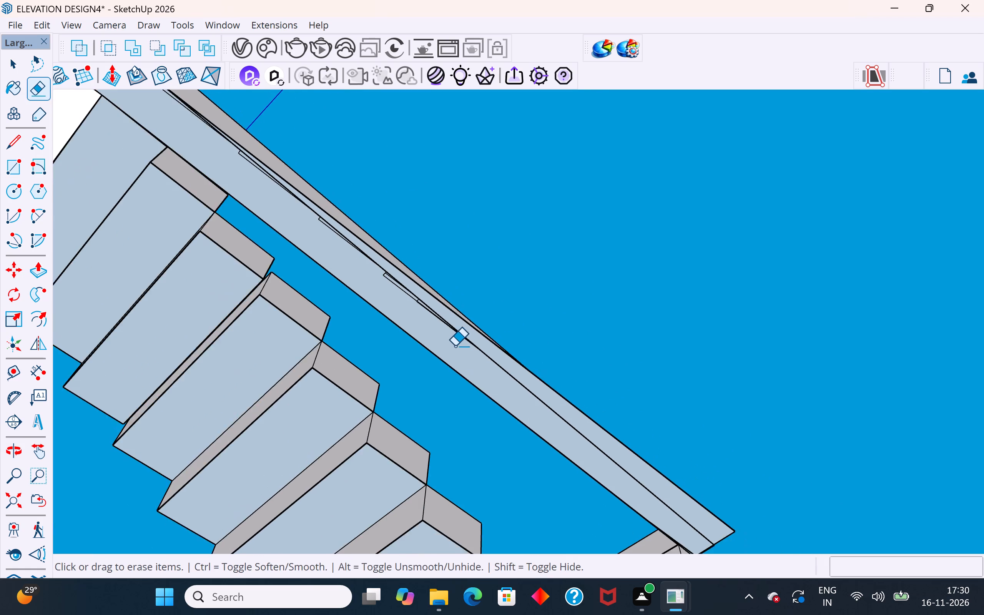
Erase the long edges and short cross edges of the remaining narrow slivers along the fascia beyond the first stair step.
middle_click_drag(444, 333, 397, 284)
scroll(344, 243, "up", 15)
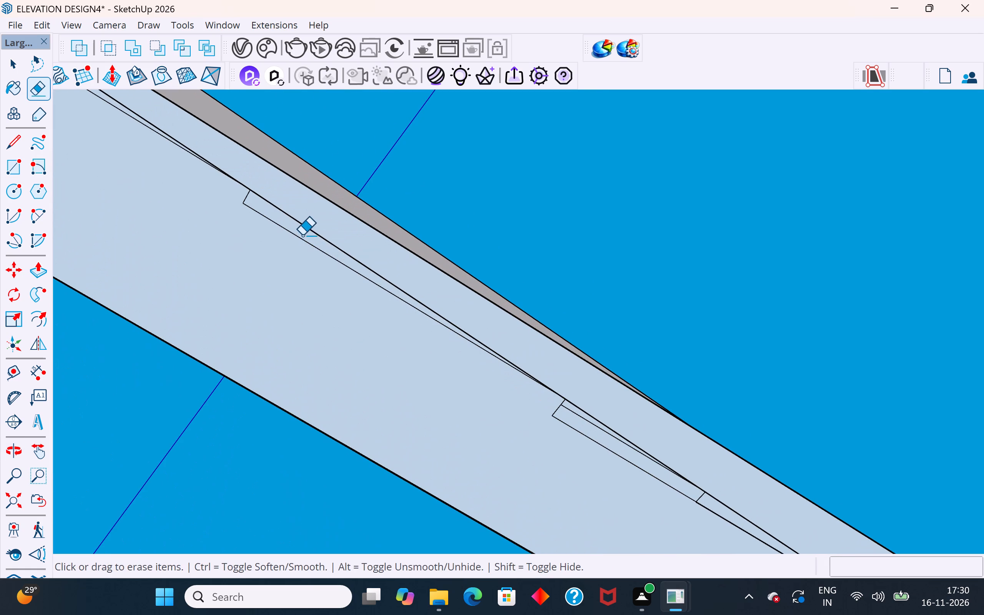
left_click(302, 238)
left_click(243, 198)
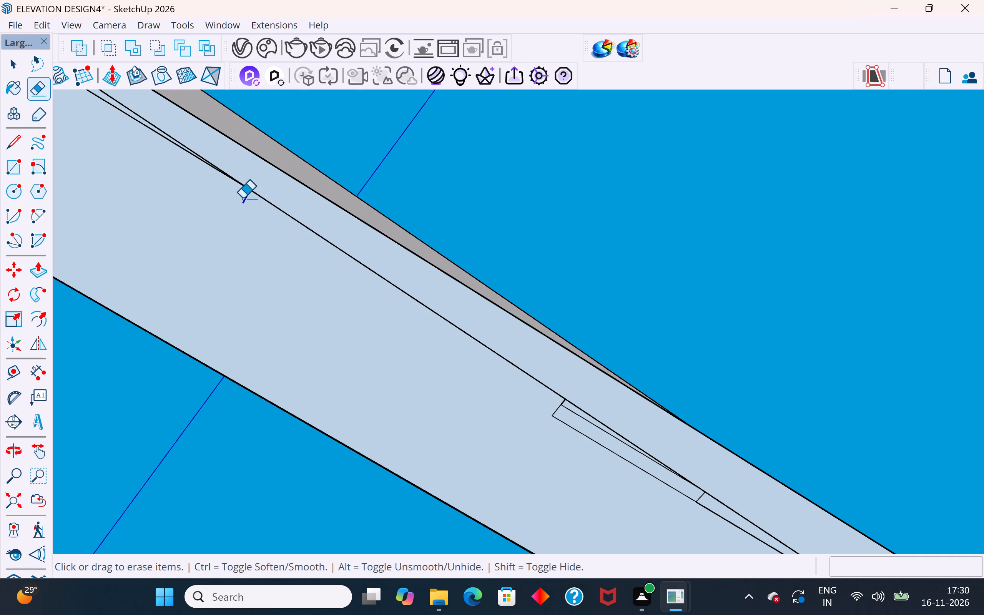
left_click_drag(554, 402, 580, 439)
left_click(575, 414)
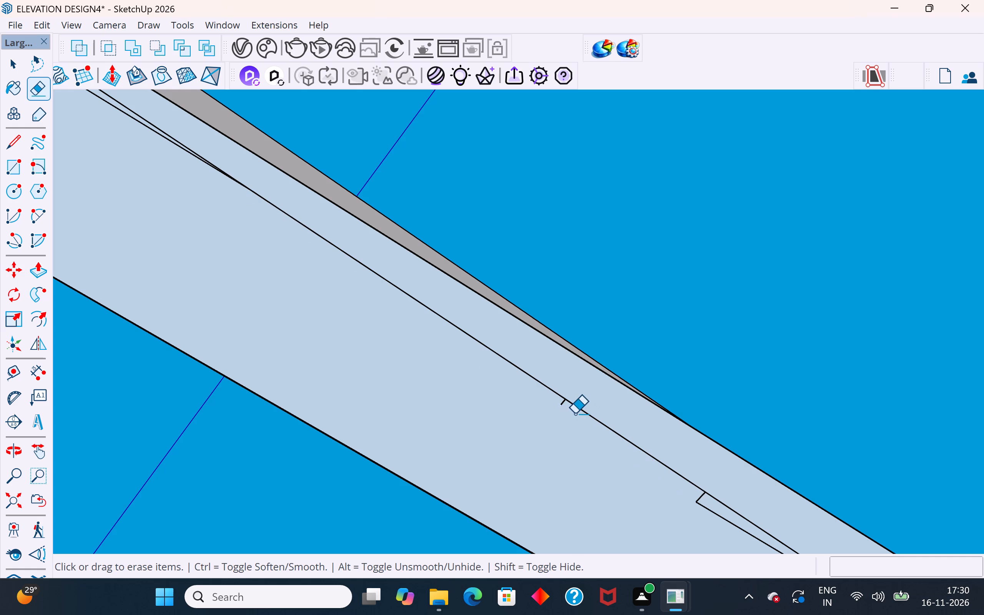
left_click(560, 402)
scroll(601, 441, "down", 4)
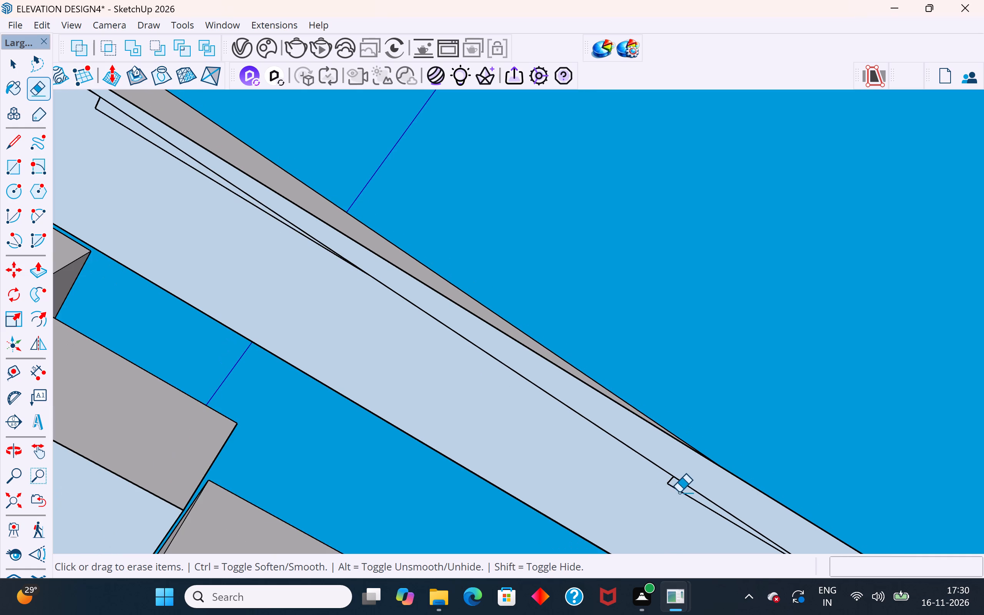
left_click(683, 492)
left_click(668, 482)
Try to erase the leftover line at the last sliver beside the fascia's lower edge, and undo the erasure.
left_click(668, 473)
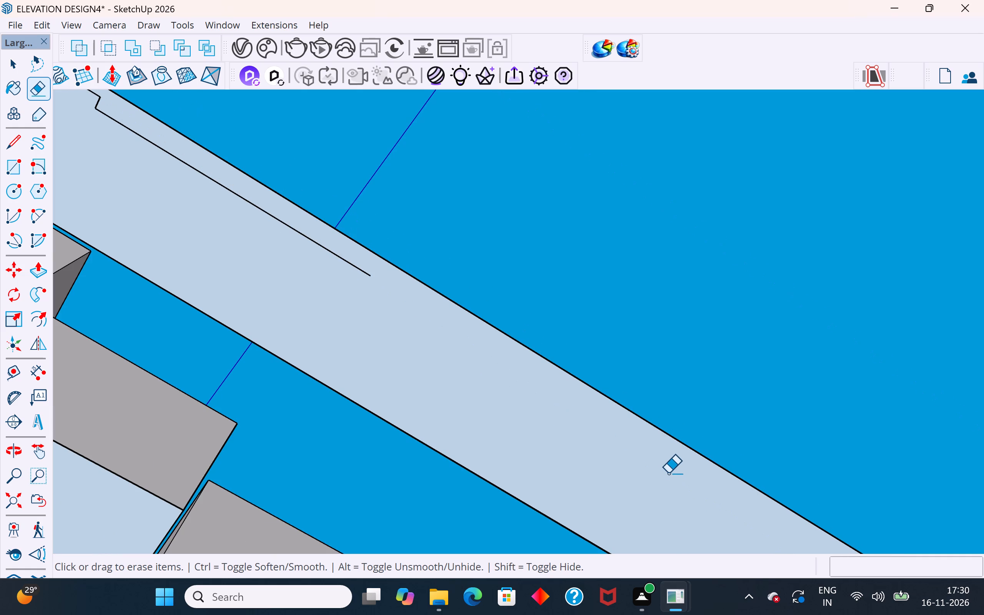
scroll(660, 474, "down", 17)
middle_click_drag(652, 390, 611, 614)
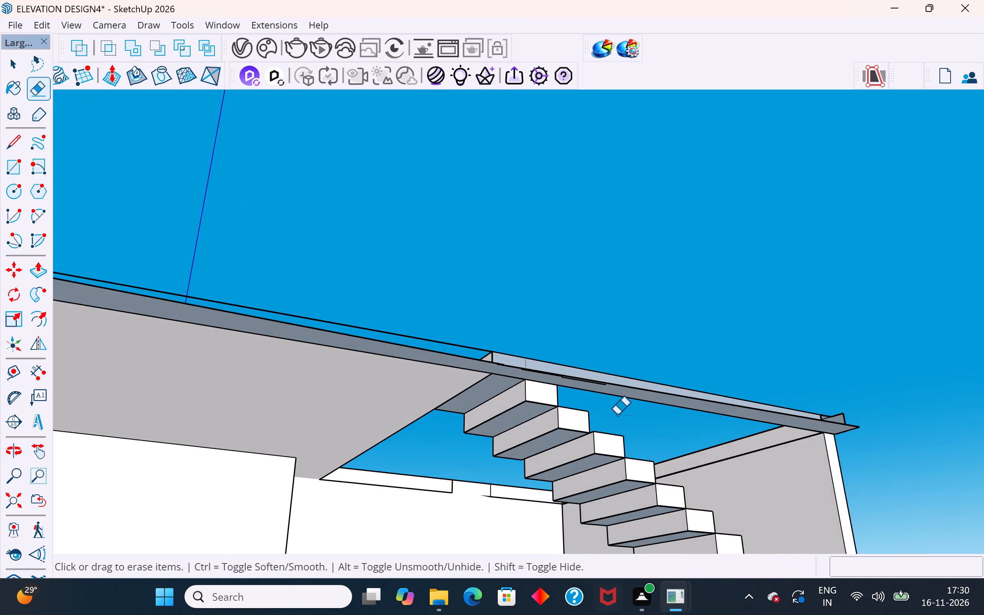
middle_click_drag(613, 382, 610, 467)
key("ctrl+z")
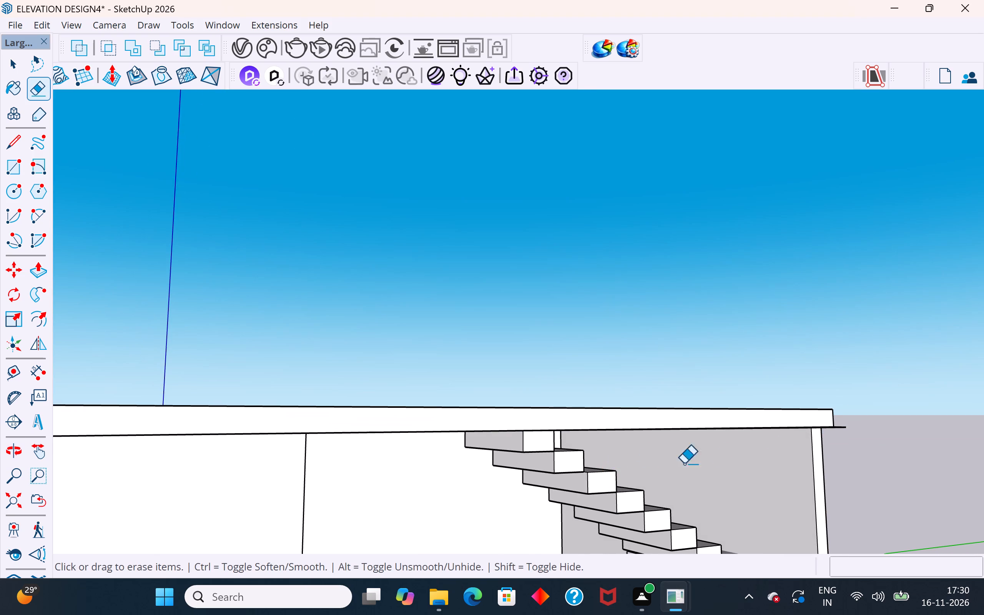
Draw a line about 11' long from the roof slab's stair-end corner along the fascia's base, separating the thin strip protruding outside it.
middle_click_drag(845, 422, 873, 570)
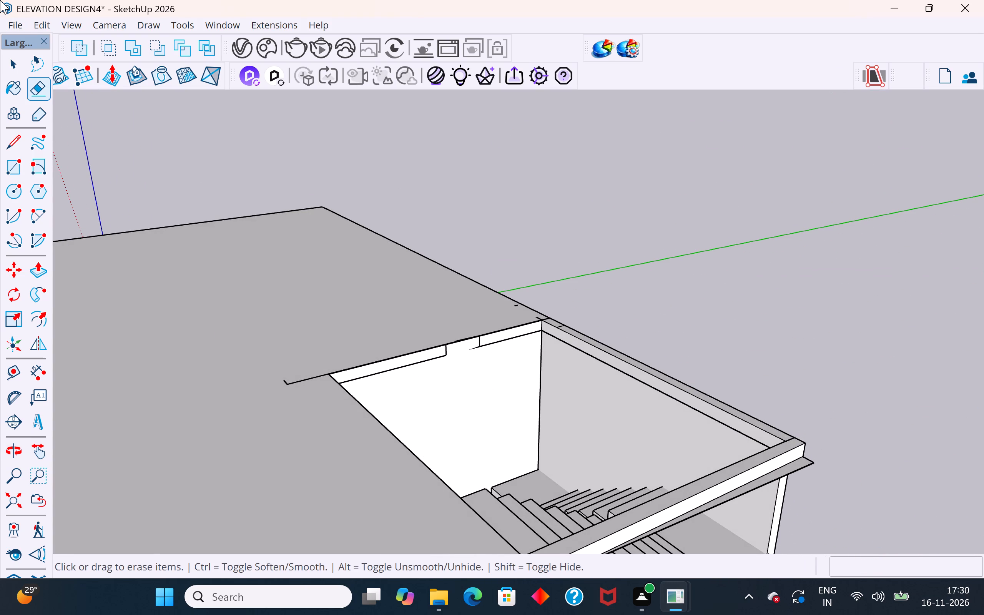
left_click(6, 63)
left_click(176, 124)
scroll(298, 190, "down", 6)
middle_click_drag(361, 355, 519, 463)
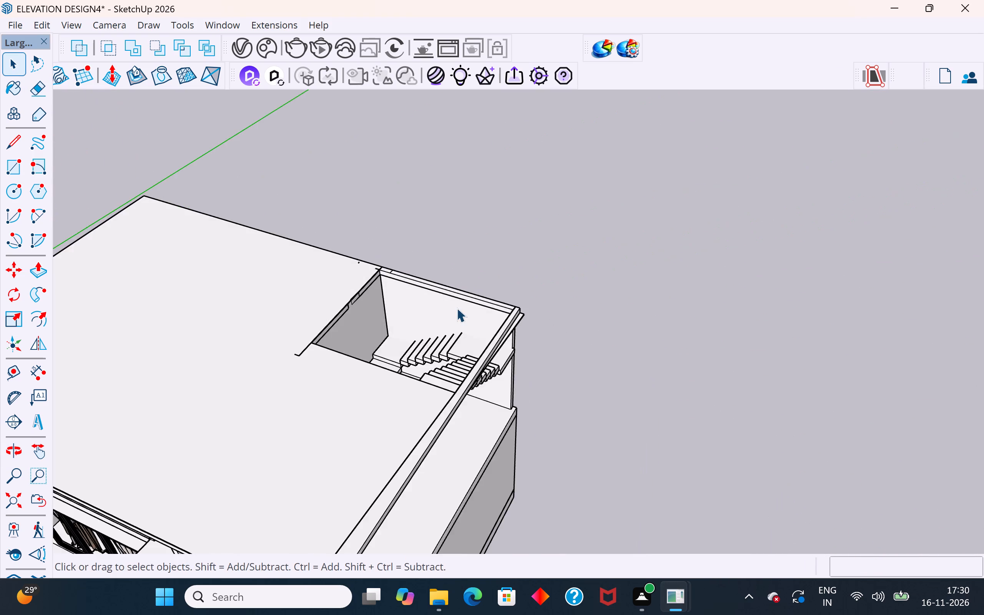
scroll(456, 305, "up", 8)
middle_click_drag(563, 348, 600, 399)
scroll(524, 325, "up", 3)
left_click(577, 327)
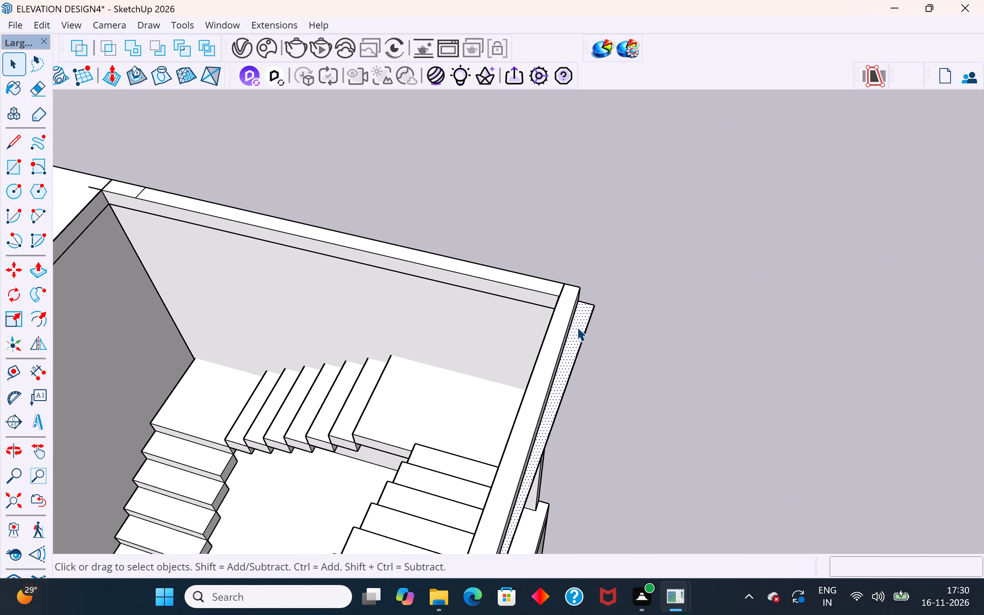
left_click(13, 140)
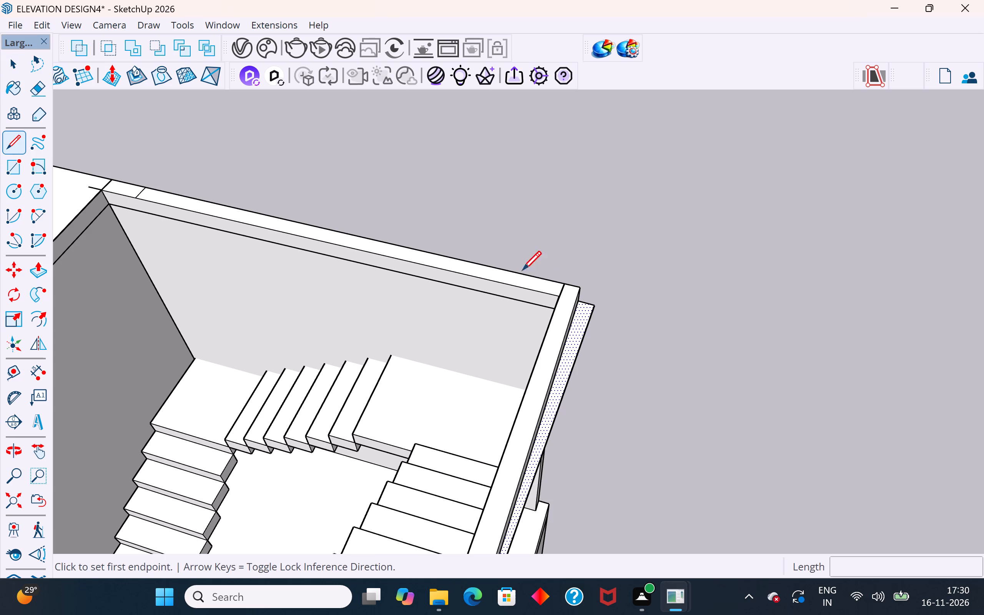
scroll(535, 461, "down", 5)
scroll(469, 226, "down", 2)
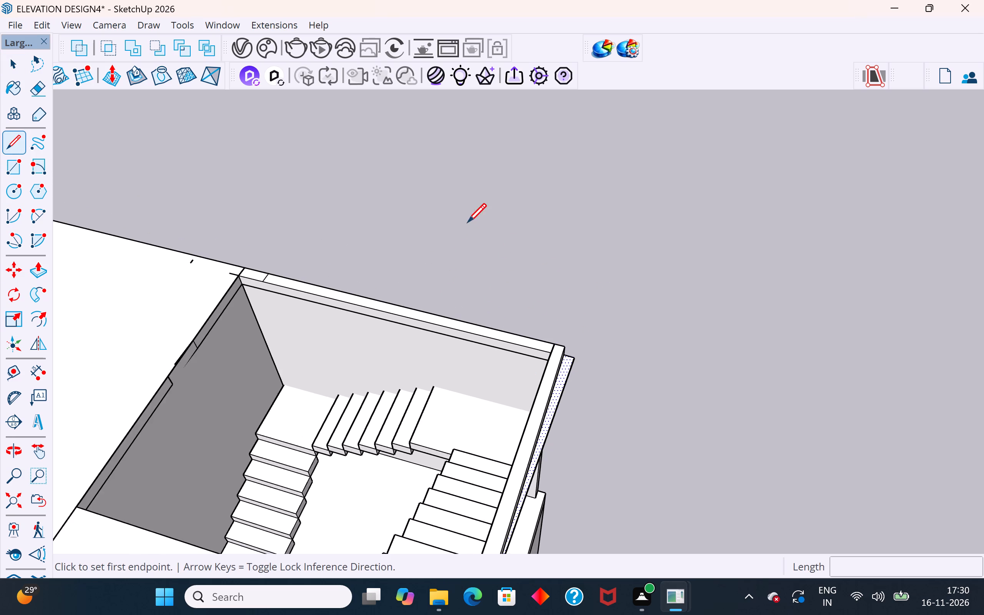
scroll(467, 224, "down", 2)
scroll(485, 437, "up", 7)
scroll(561, 194, "up", 7)
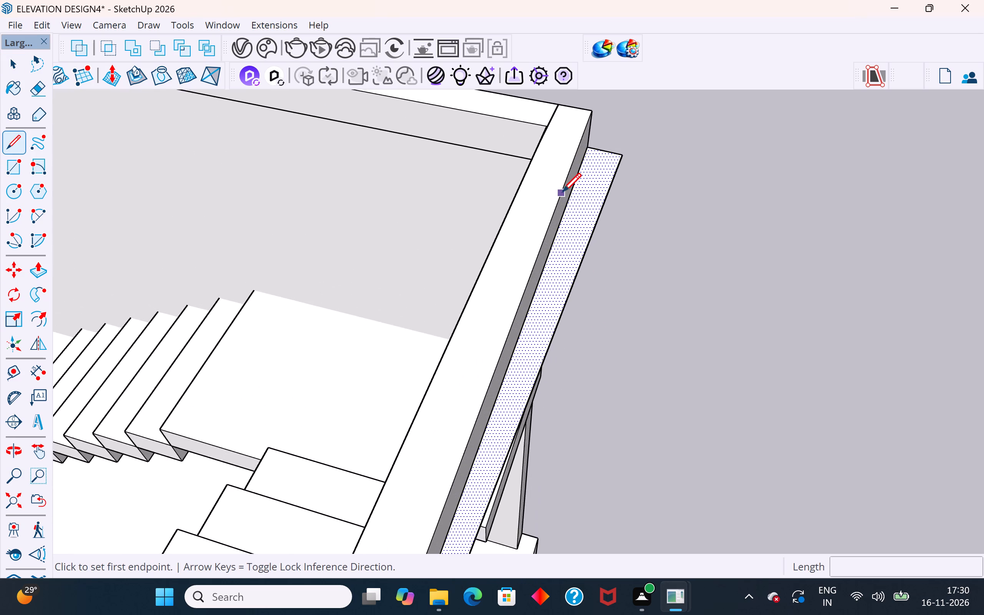
scroll(562, 194, "up", 6)
left_click(597, 132)
scroll(597, 132, "down", 8)
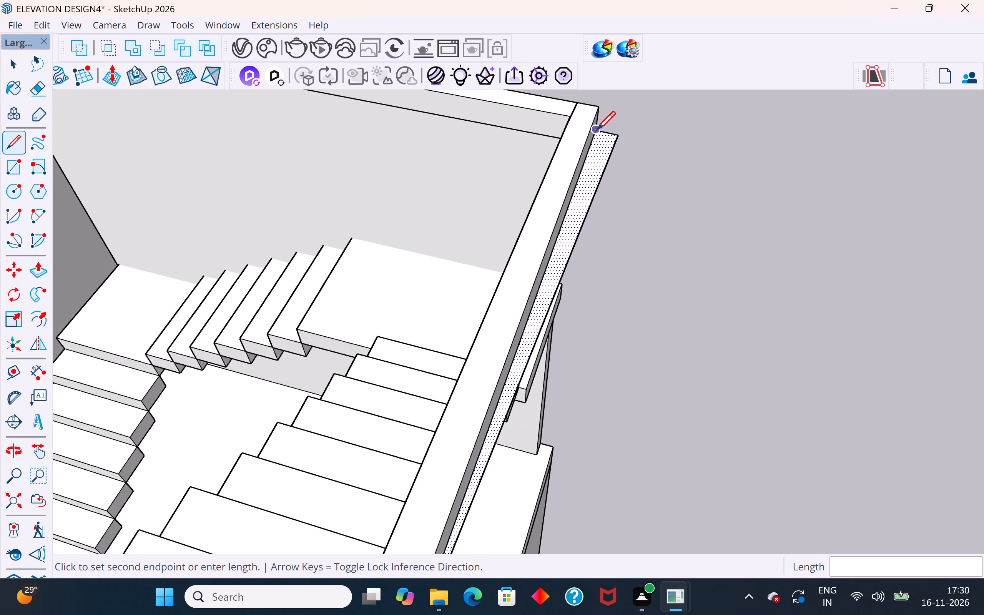
scroll(597, 132, "down", 13)
scroll(563, 242, "up", 9)
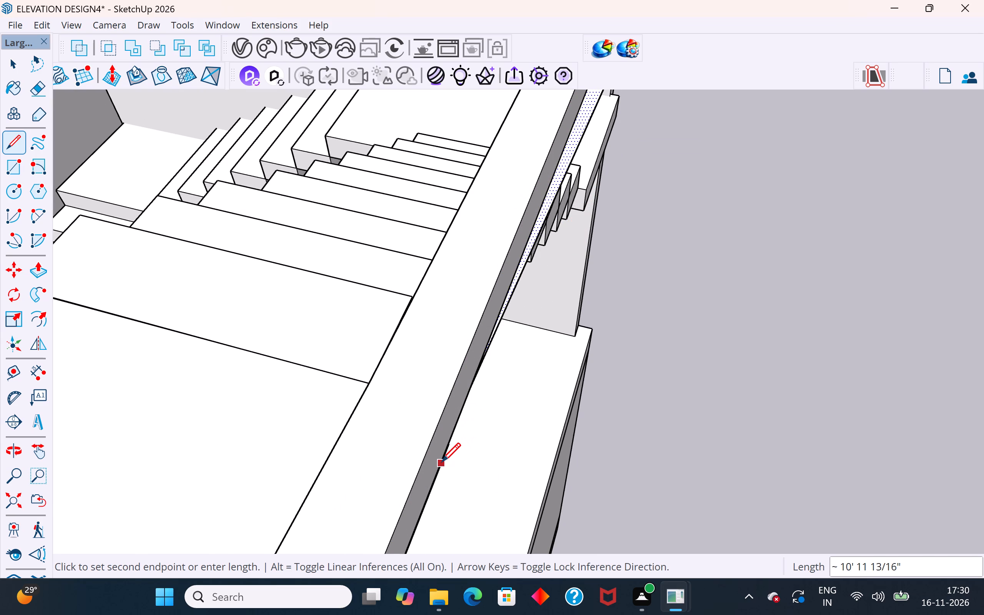
left_click(442, 464)
left_click(24, 59)
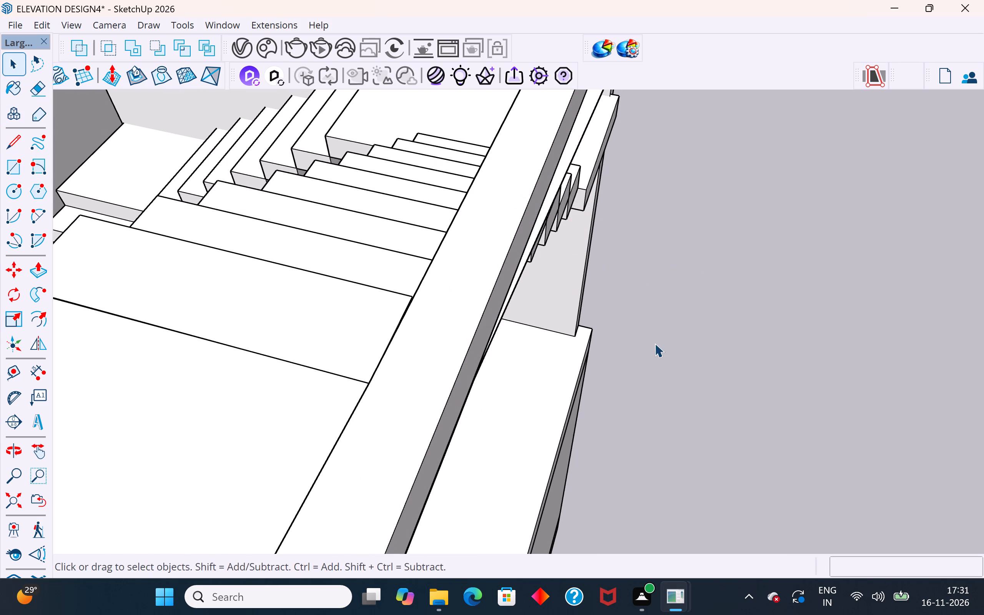
left_click(655, 343)
Delete the thin strip protruding beyond the fascia above the stairs, including its face, outer long edge and short end edge.
scroll(548, 483, "down", 5)
middle_click_drag(578, 376, 515, 72)
middle_click_drag(530, 199, 544, 108)
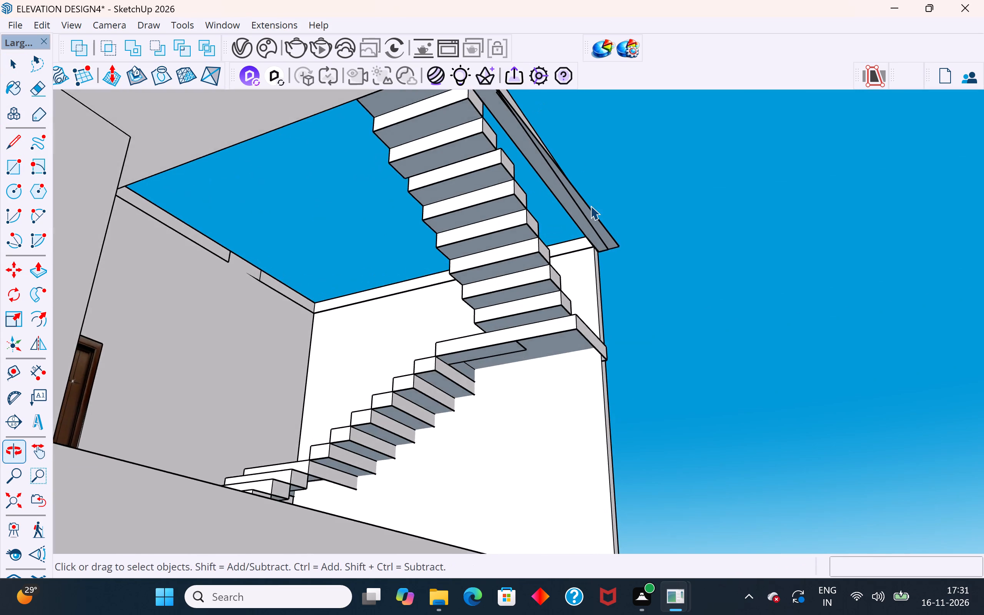
scroll(590, 206, "up", 3)
left_click(602, 214)
left_click(600, 226)
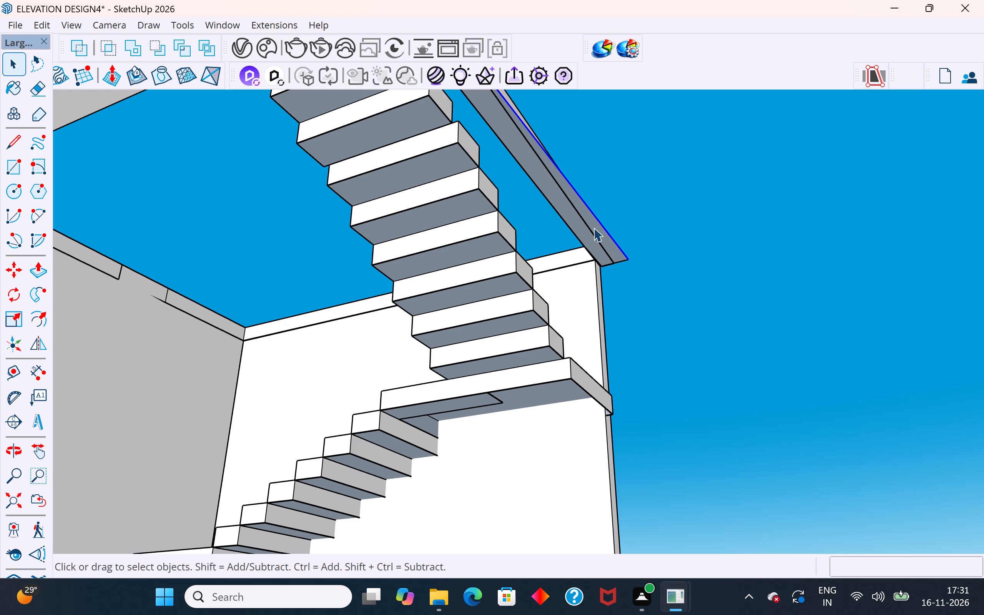
left_click(593, 222)
key("Delete")
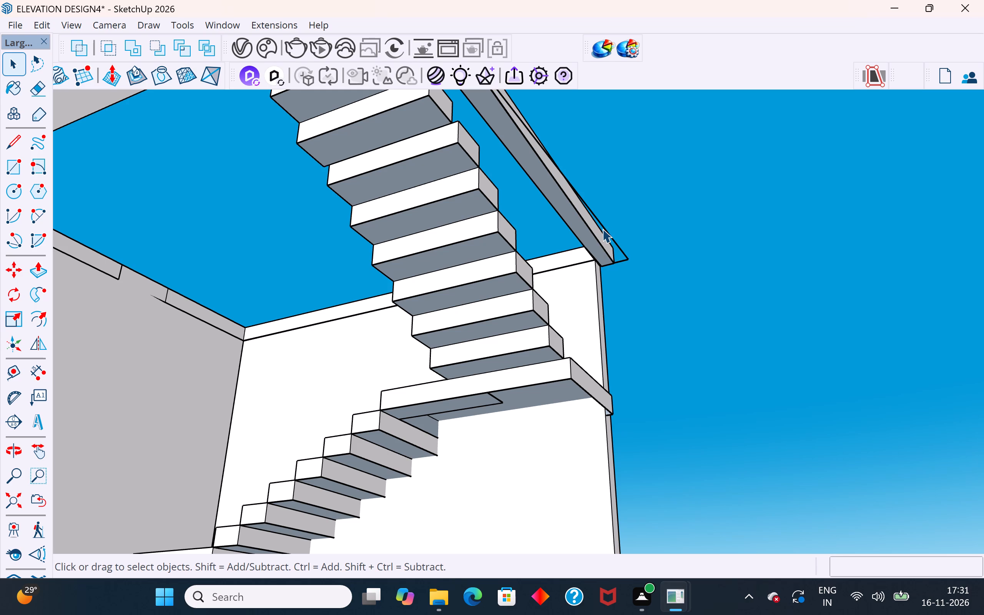
left_click(602, 229)
key("Delete")
left_click(620, 263)
key("Delete")
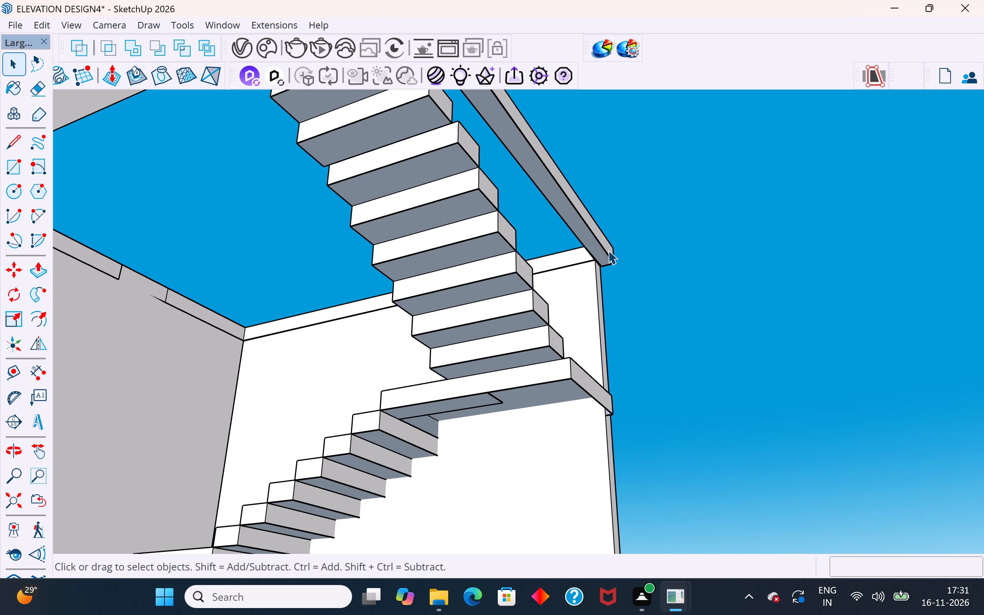
Delete the slanting long edge and short cross edge of the sliver nearest the stair end on the underside strip.
scroll(652, 496, "down", 4)
middle_click_drag(509, 189, 492, 202)
scroll(506, 223, "up", 5)
middle_click_drag(516, 241, 611, 173)
scroll(610, 186, "up", 7)
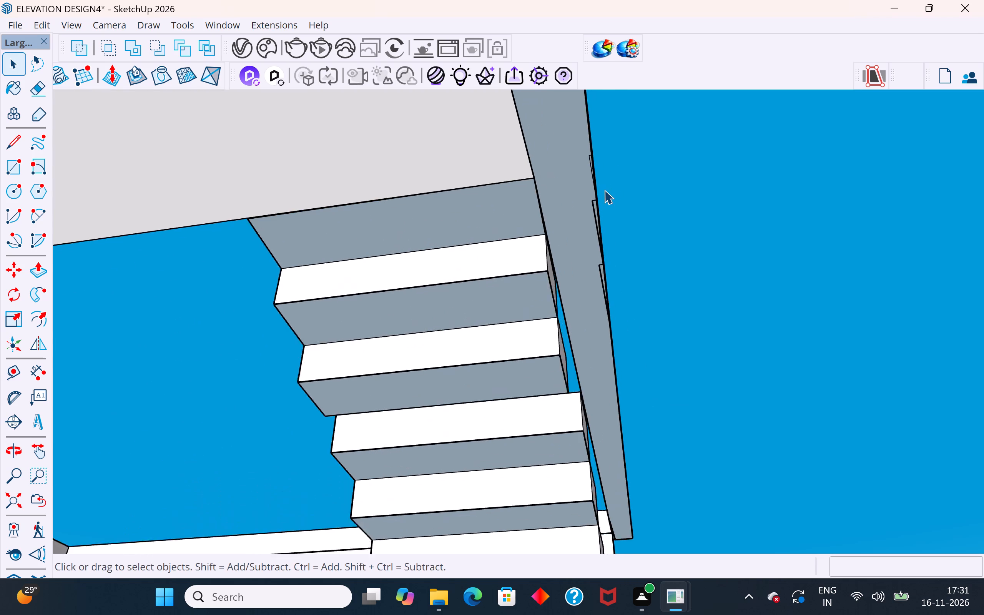
scroll(604, 190, "up", 7)
middle_click_drag(597, 277, 658, 333)
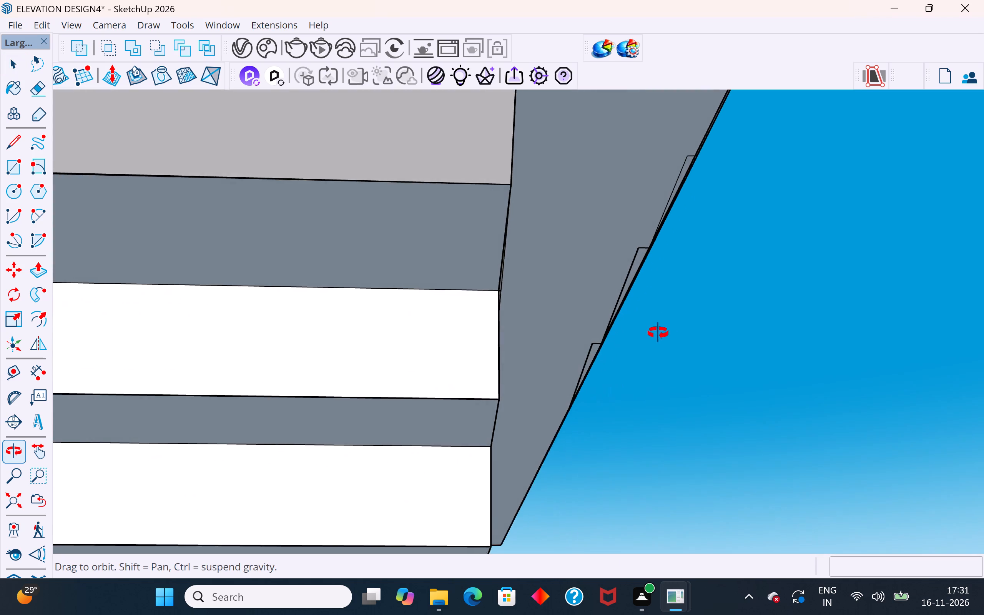
middle_click_drag(658, 333, 618, 334)
scroll(607, 367, "up", 11)
middle_click_drag(614, 368, 571, 387)
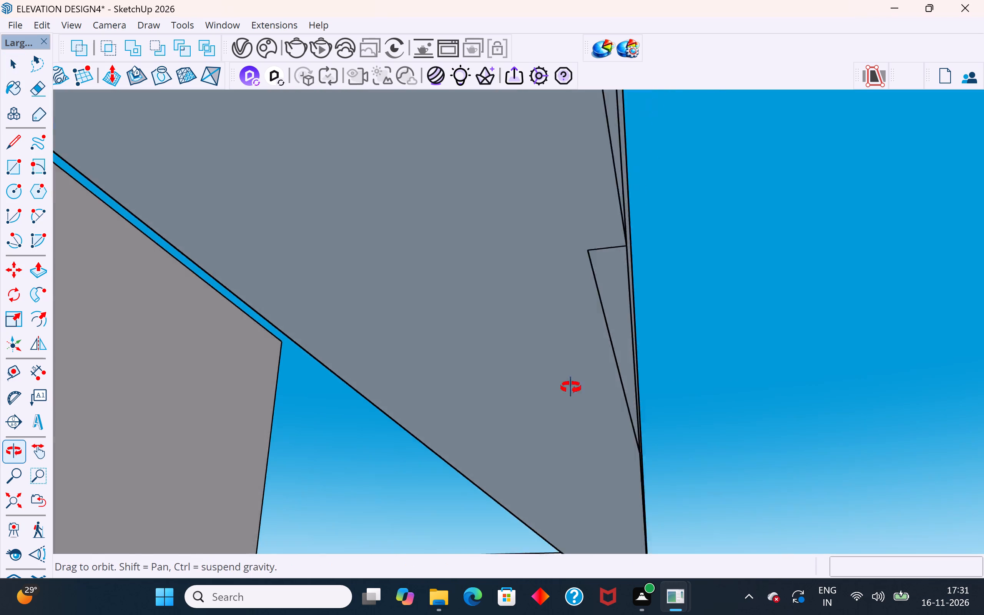
middle_click_drag(571, 387, 591, 325)
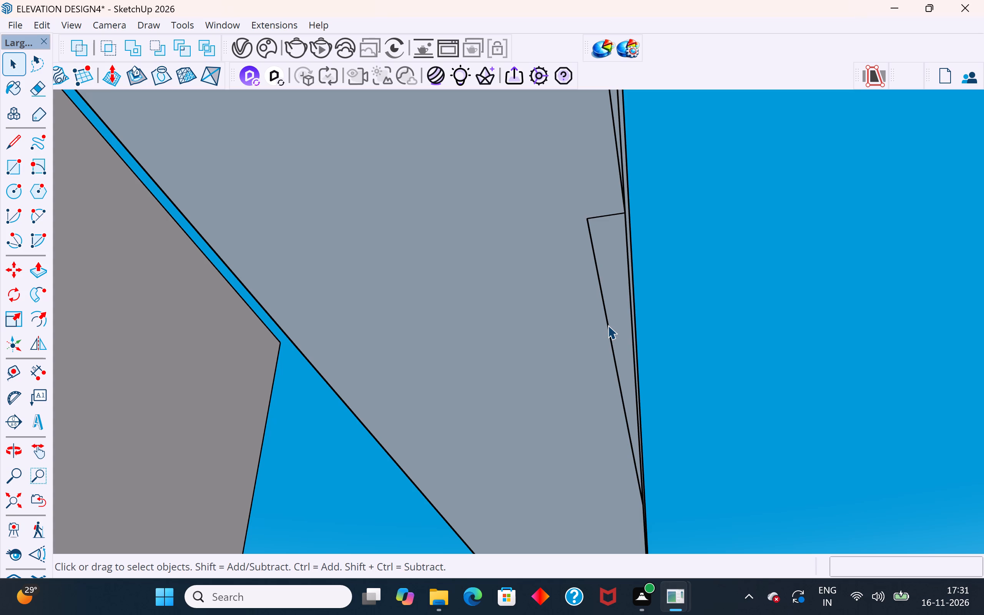
left_click(608, 325)
key("Delete")
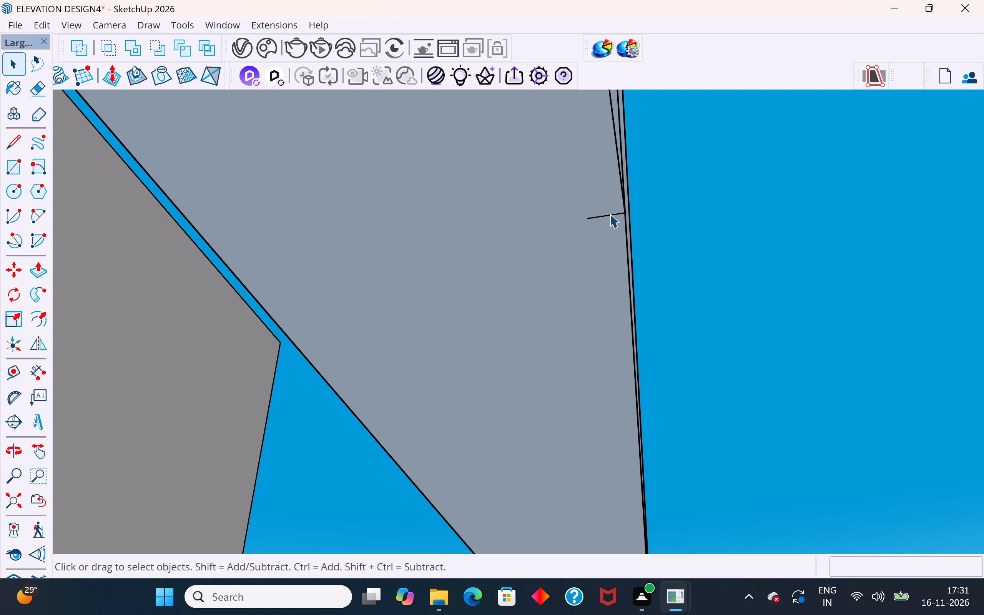
left_click(610, 214)
key("Delete")
Delete the slanting long edges and short cross edges of the next two slivers along the fascia on the underside strip.
scroll(598, 318, "down", 16)
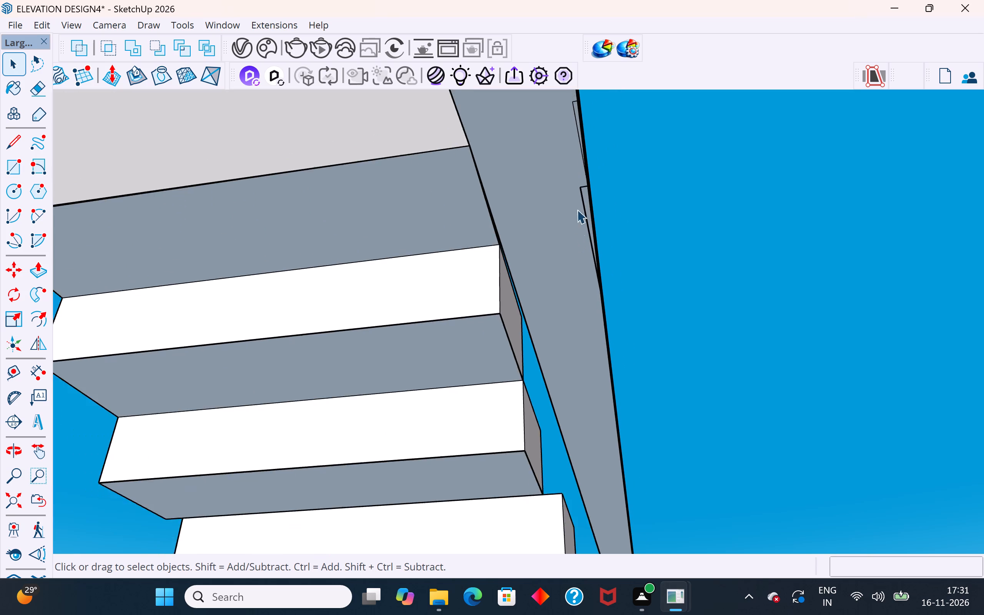
scroll(580, 206, "up", 6)
left_click(580, 189)
key("Delete")
left_click(584, 173)
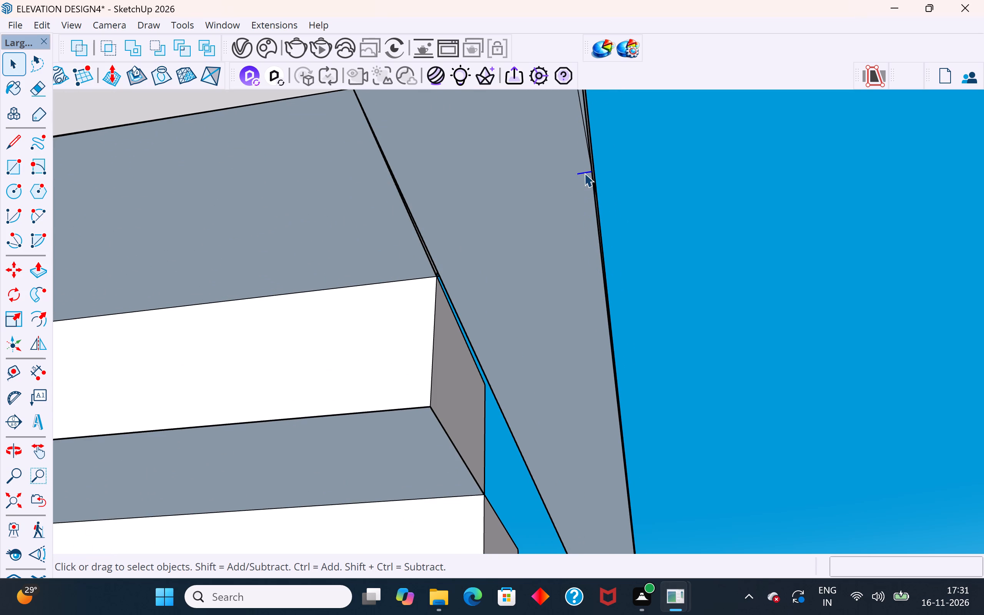
key("Delete")
scroll(527, 448, "down", 5)
scroll(541, 249, "up", 4)
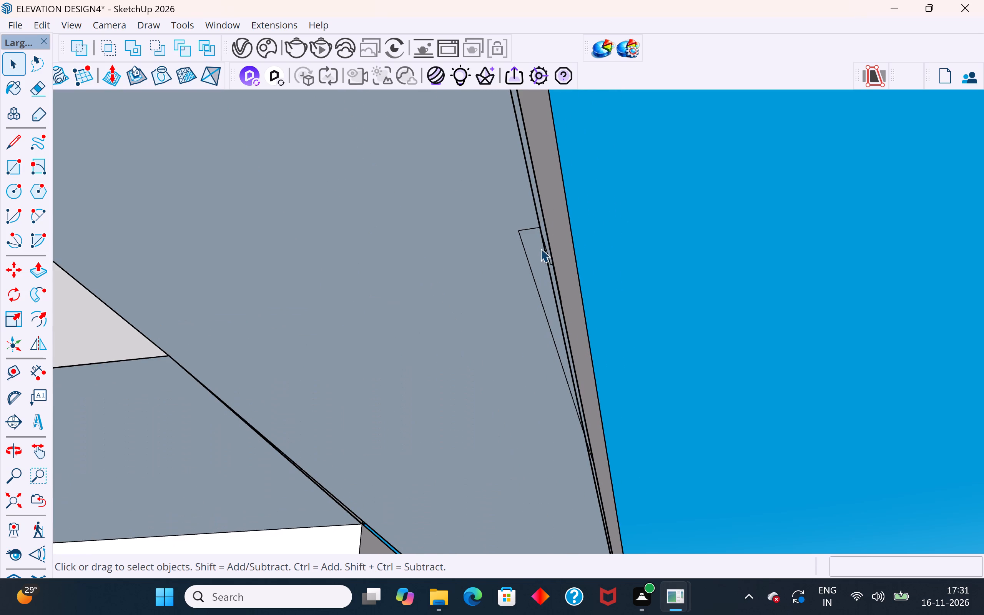
left_click(521, 238)
key("Delete")
left_click(527, 230)
key("Delete")
Examine the roof slab's underside strip and fascia from several angles for remaining stray edges and gaps.
scroll(533, 324, "down", 3)
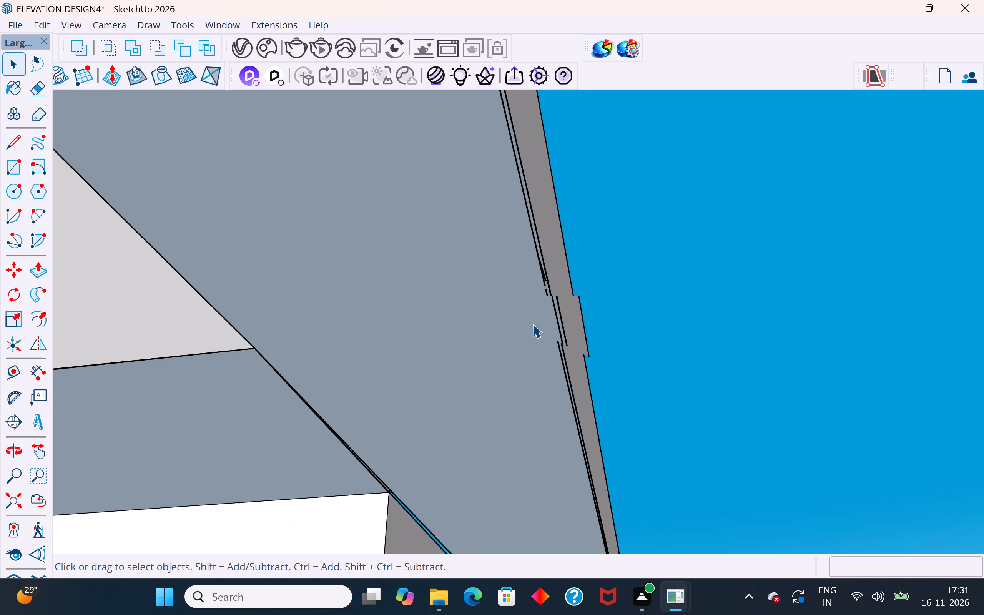
scroll(533, 324, "down", 1)
middle_click_drag(534, 336, 445, 365)
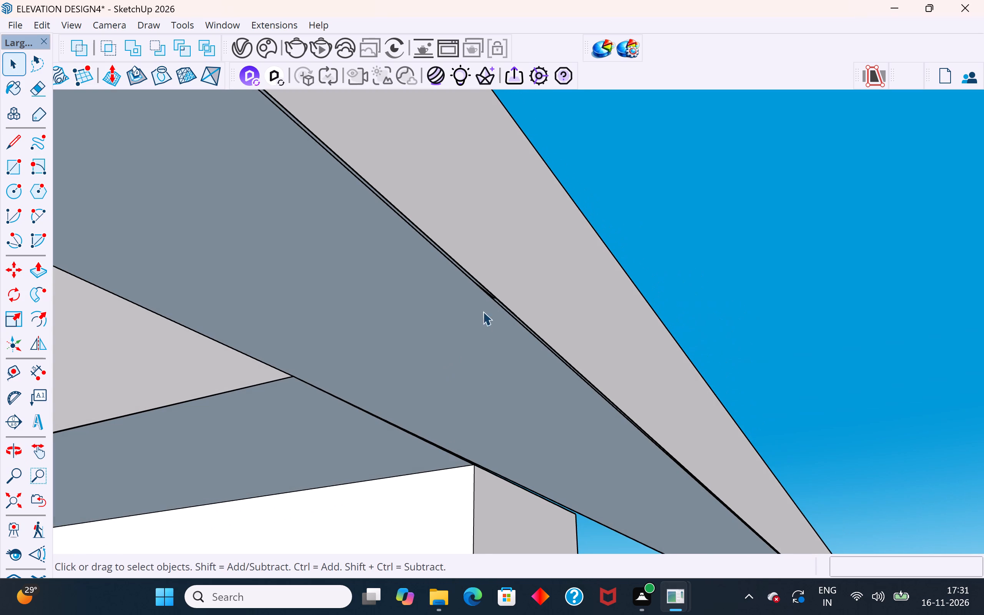
left_click(488, 302)
scroll(488, 302, "up", 8)
middle_click_drag(515, 299, 642, 279)
middle_click_drag(544, 281, 421, 450)
scroll(588, 264, "down", 9)
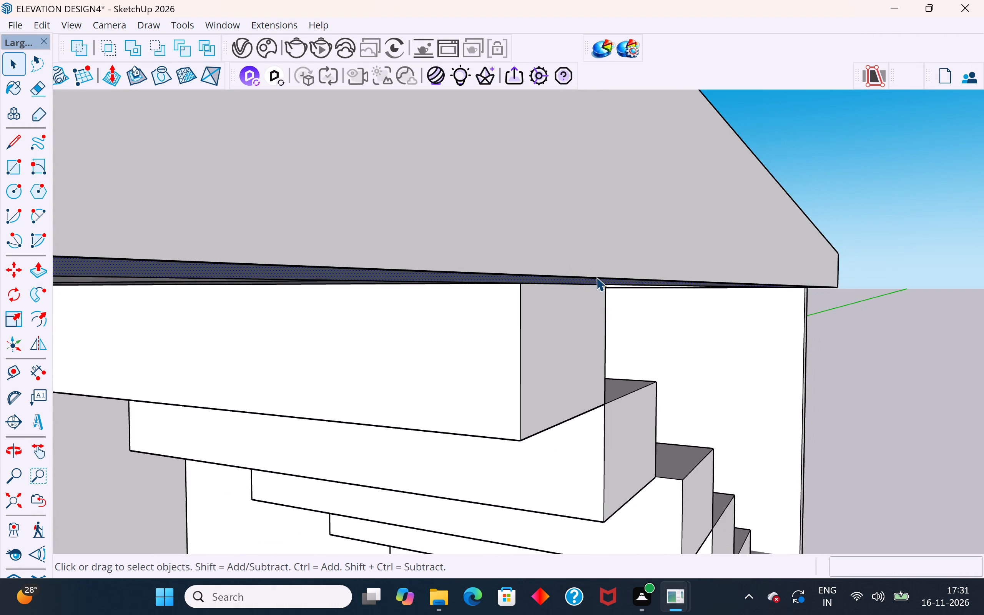
scroll(596, 277, "down", 5)
scroll(700, 422, "down", 18)
middle_click_drag(637, 405, 674, 237)
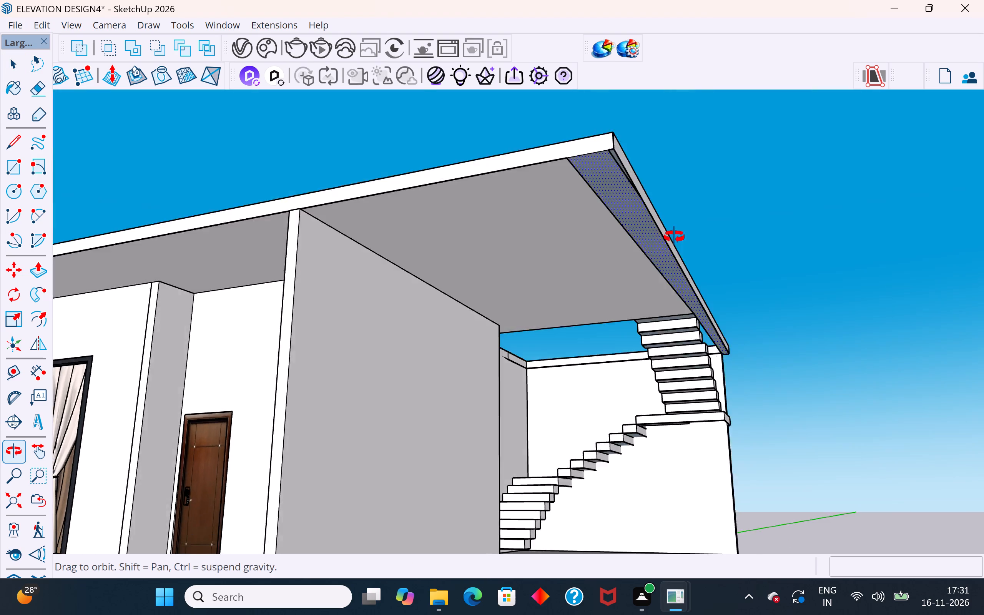
middle_click_drag(674, 237, 694, 252)
left_click(775, 265)
scroll(737, 371, "down", 6)
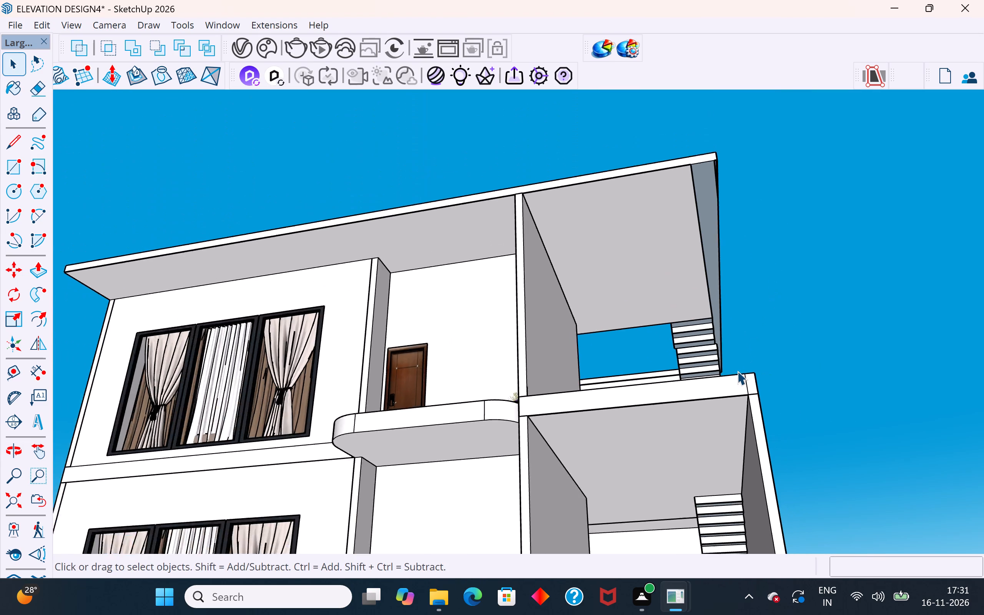
scroll(737, 371, "down", 1)
scroll(707, 183, "up", 8)
middle_click_drag(726, 219, 587, 213)
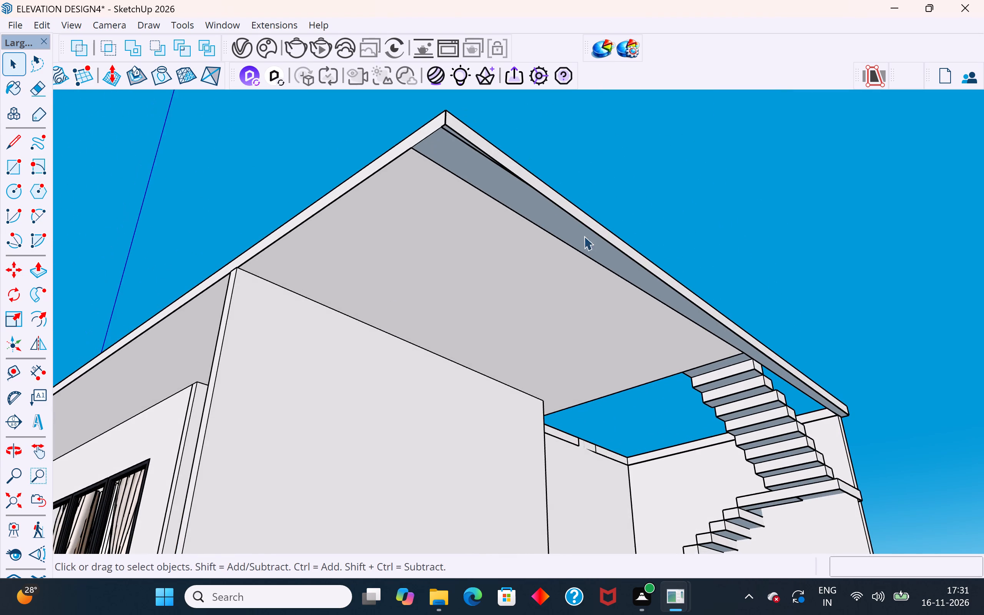
scroll(654, 519, "down", 2)
scroll(544, 290, "up", 8)
scroll(532, 285, "down", 3)
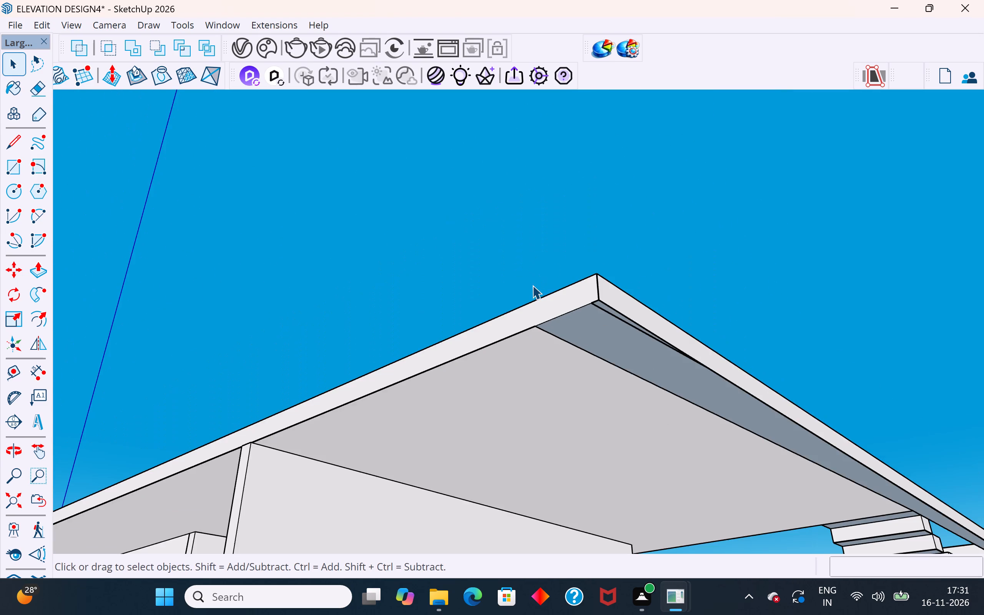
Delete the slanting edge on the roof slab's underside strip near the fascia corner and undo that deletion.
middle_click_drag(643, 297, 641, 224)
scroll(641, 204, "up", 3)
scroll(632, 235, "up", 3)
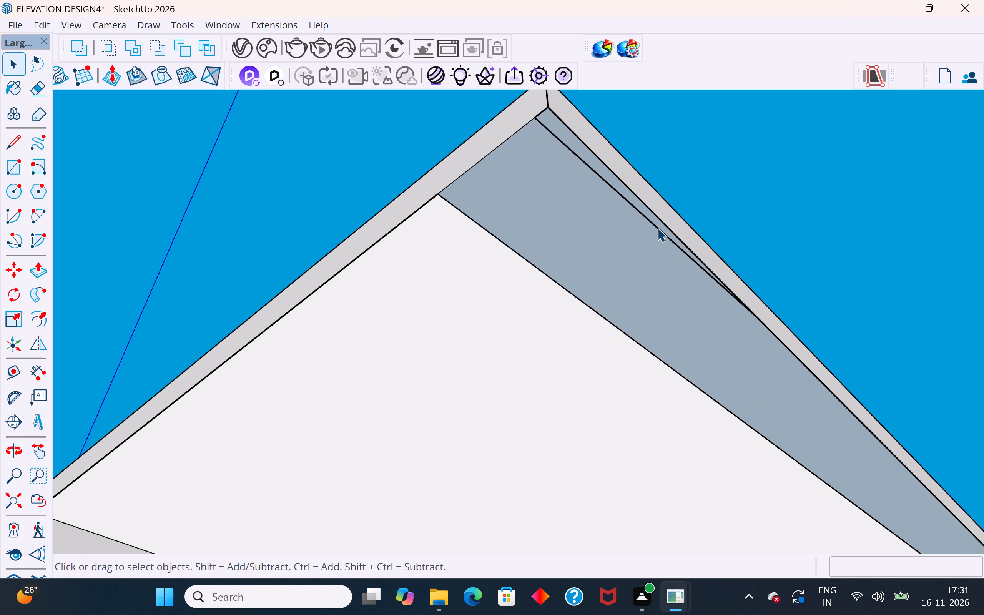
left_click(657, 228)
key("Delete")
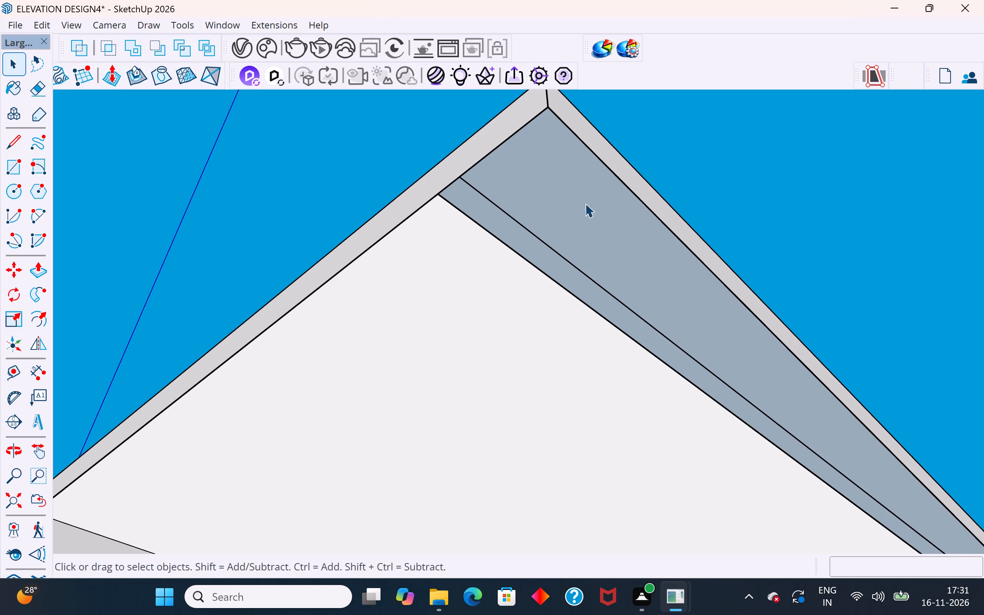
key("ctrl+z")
Unhide the hidden side wall of the upper storey beside the stairs.
middle_click_drag(624, 317, 627, 328)
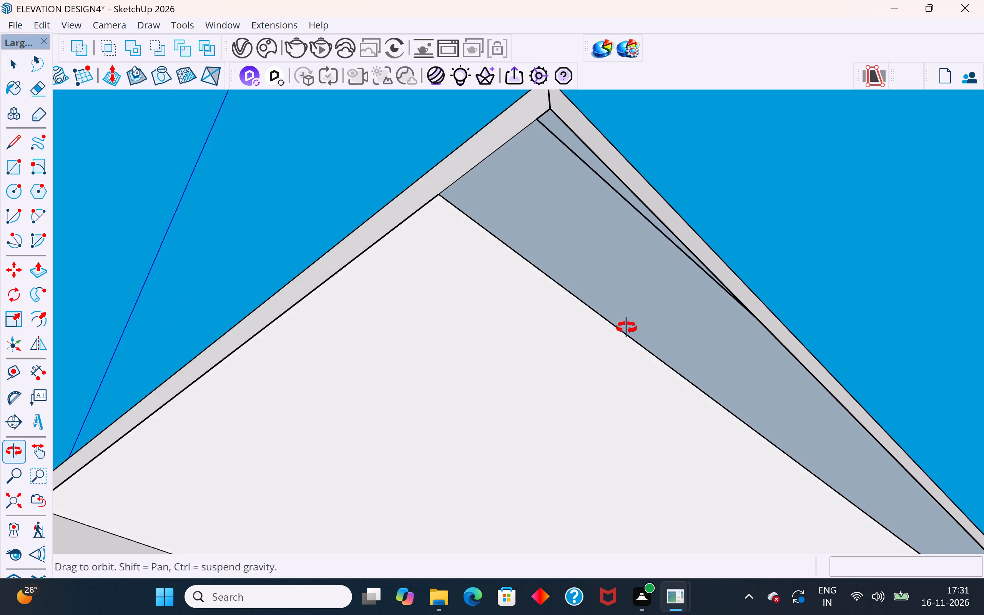
middle_click_drag(627, 328, 548, 474)
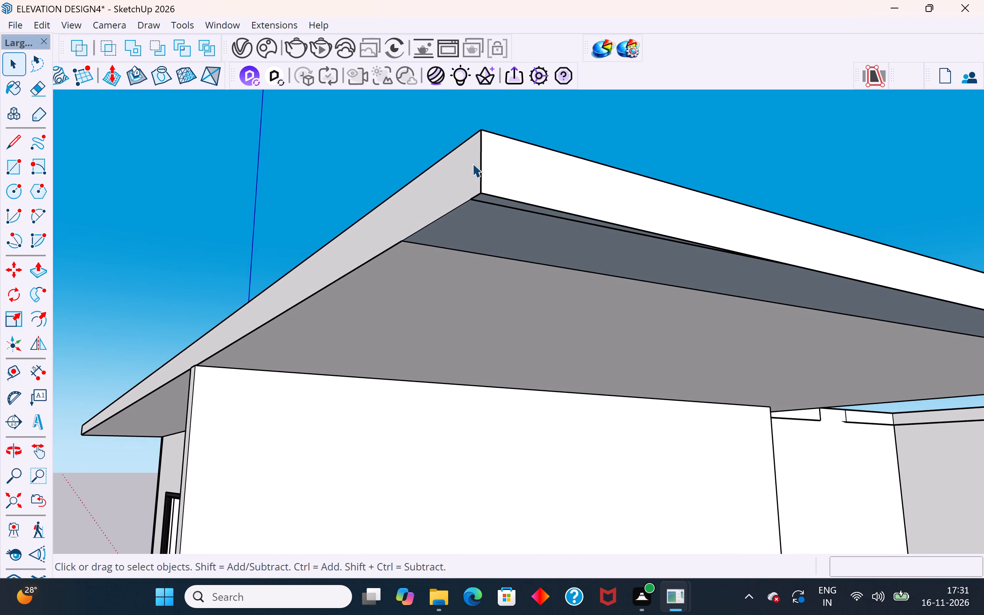
middle_click_drag(470, 164, 510, 411)
scroll(497, 387, "down", 12)
middle_click_drag(454, 403, 455, 407)
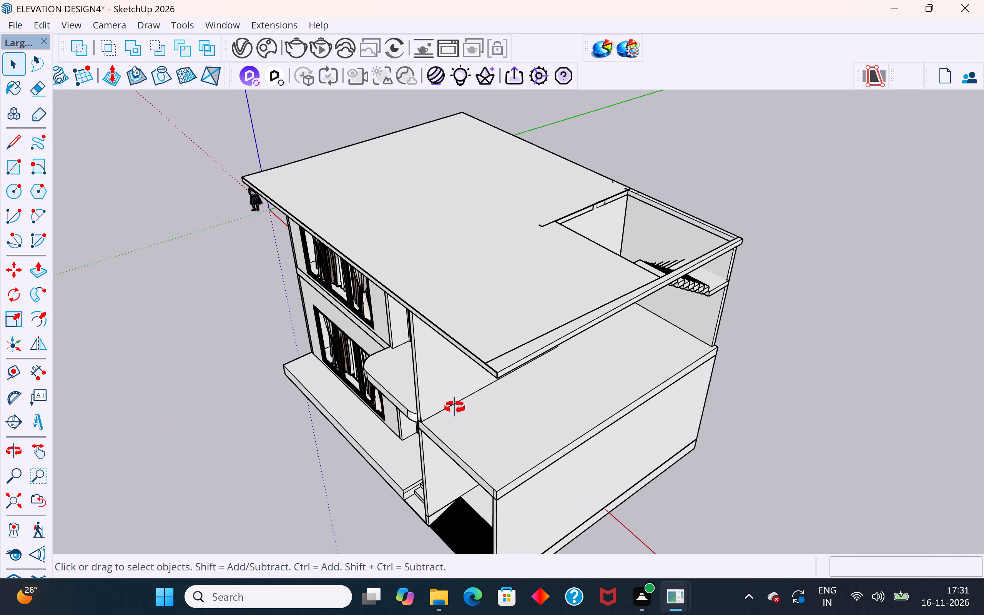
middle_click_drag(455, 407, 722, 408)
left_click(722, 316)
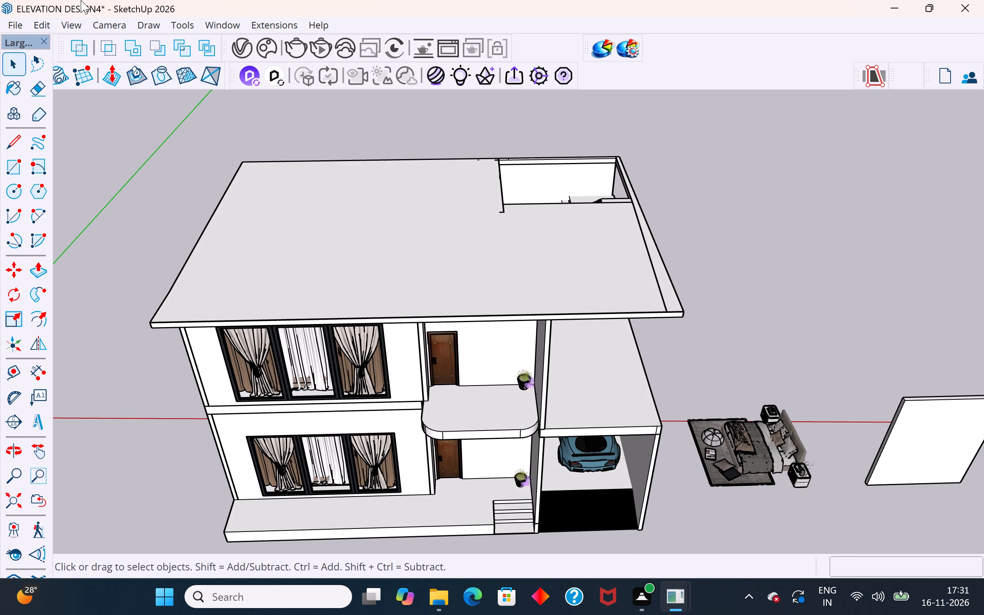
left_click(43, 25)
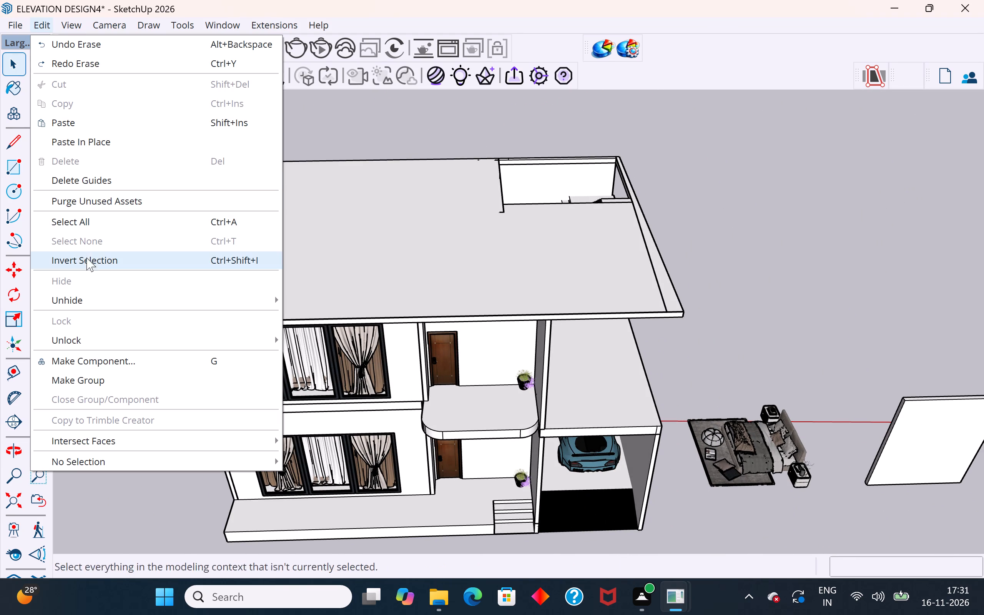
left_click(329, 336)
left_click(721, 330)
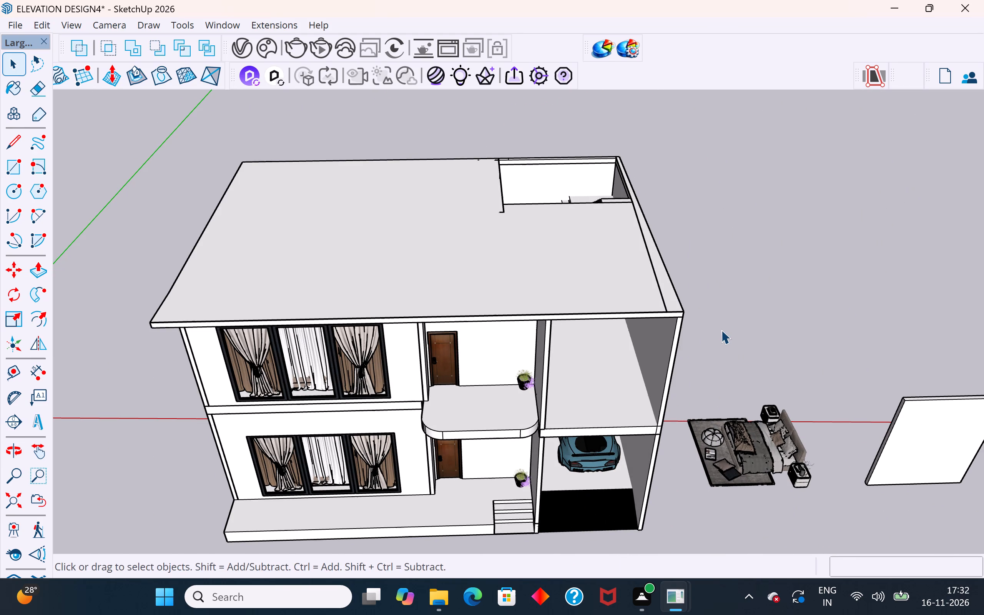
Make a group from the blue-grey strip face on the roof slab's underside beside the upper side wall.
middle_click_drag(717, 324, 683, 116)
scroll(635, 222, "up", 3)
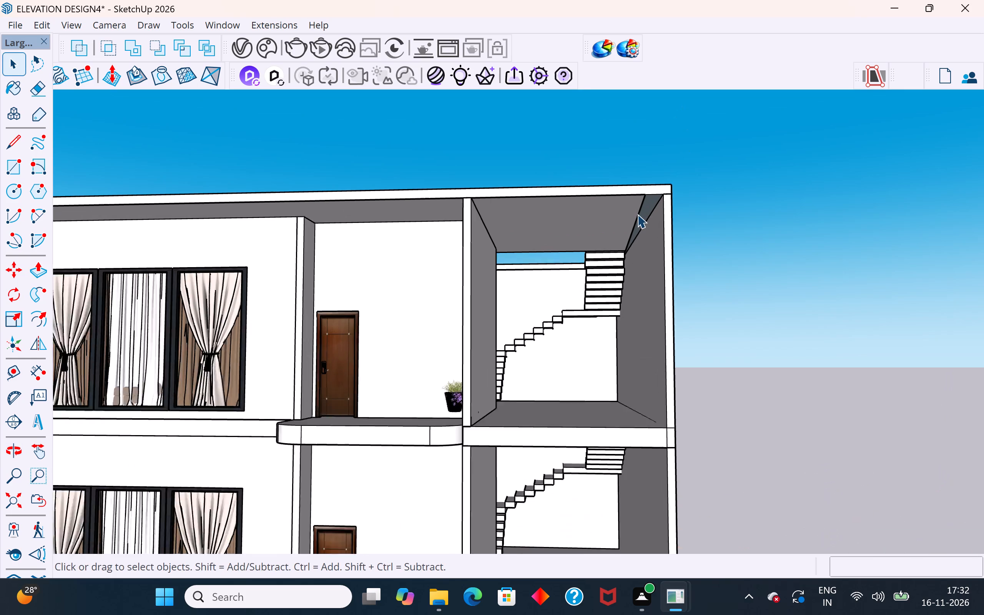
scroll(637, 214, "up", 2)
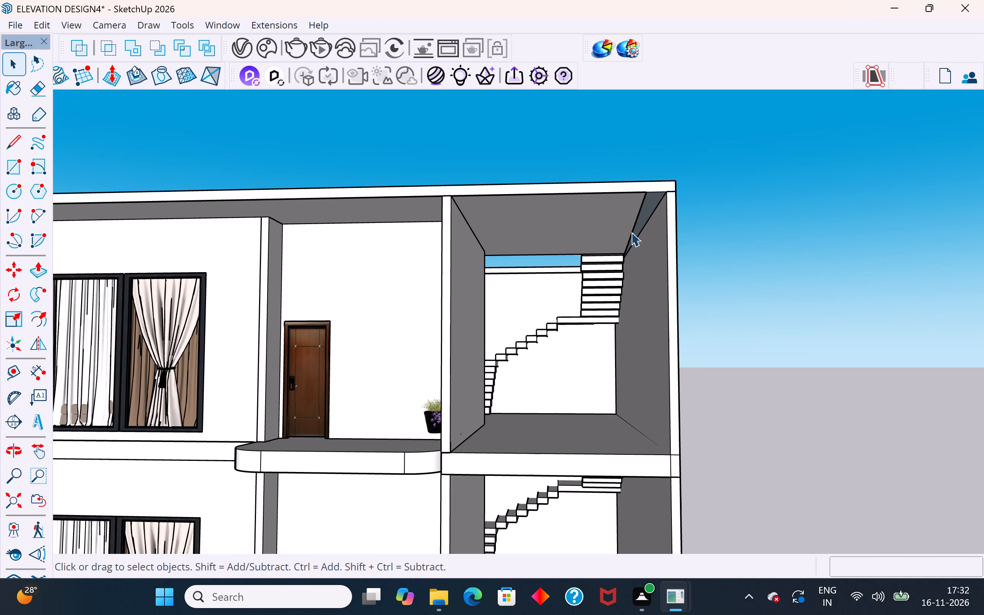
scroll(638, 212, "up", 9)
left_click(734, 189)
scroll(727, 191, "up", 2)
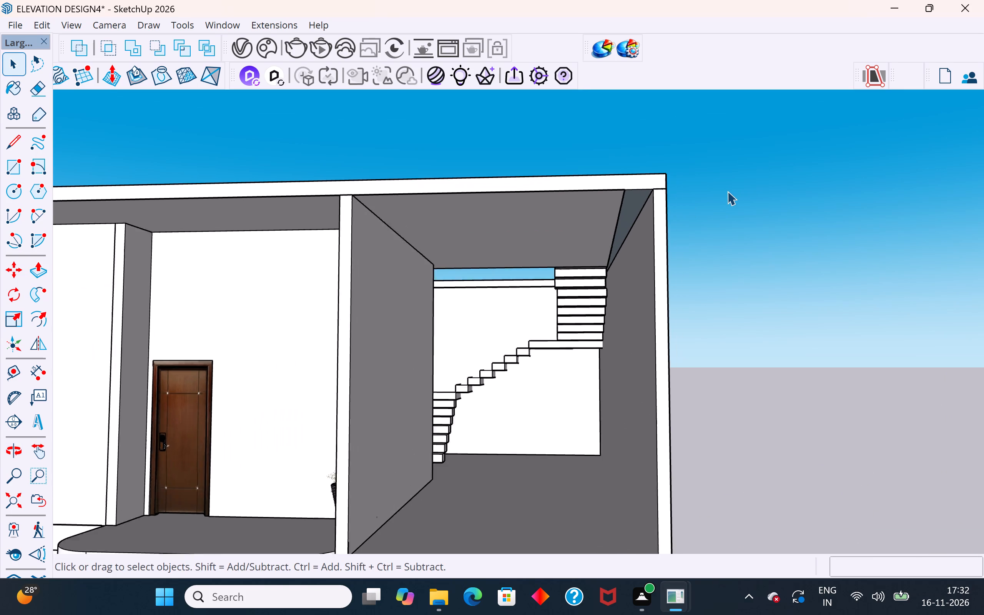
scroll(727, 191, "up", 2)
left_click(615, 215)
right_click(615, 215)
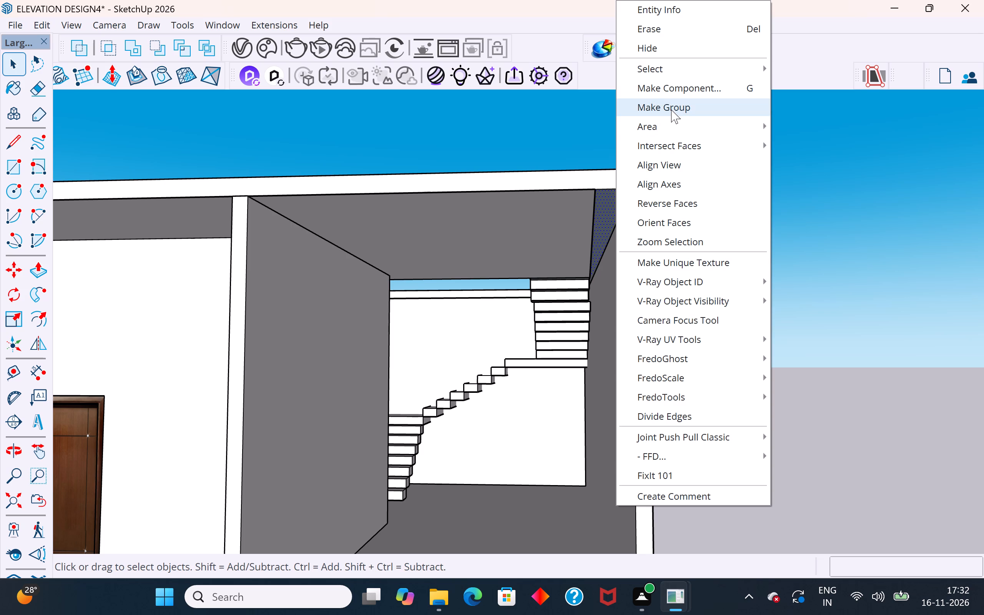
left_click(671, 110)
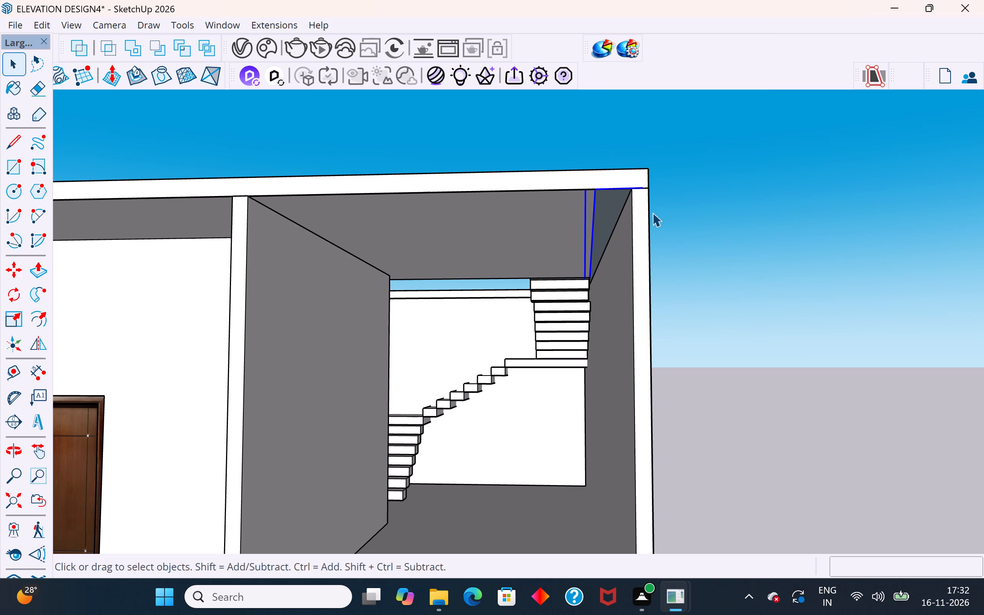
Reverse the strip face inside its new group on the roof slab's underside and close the group.
right_click(608, 219)
double_click(600, 211)
left_click(605, 209)
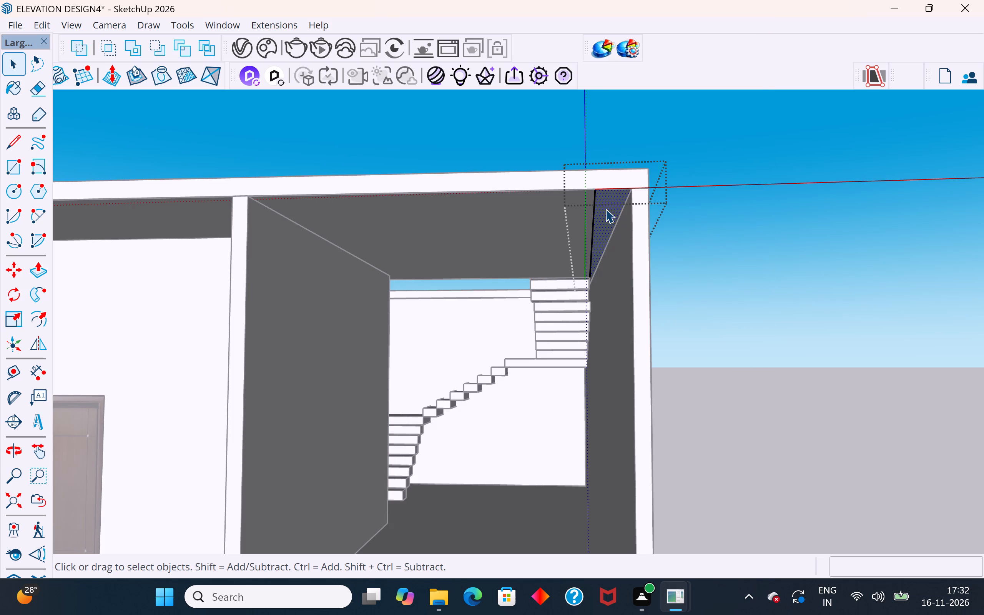
right_click(605, 209)
left_click(654, 206)
left_click(784, 241)
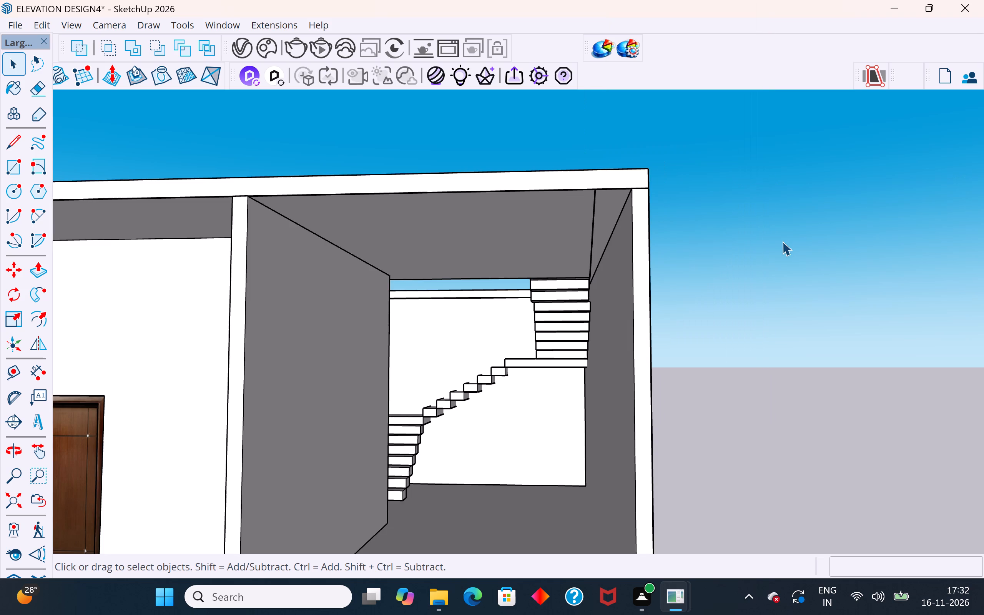
left_click(713, 245)
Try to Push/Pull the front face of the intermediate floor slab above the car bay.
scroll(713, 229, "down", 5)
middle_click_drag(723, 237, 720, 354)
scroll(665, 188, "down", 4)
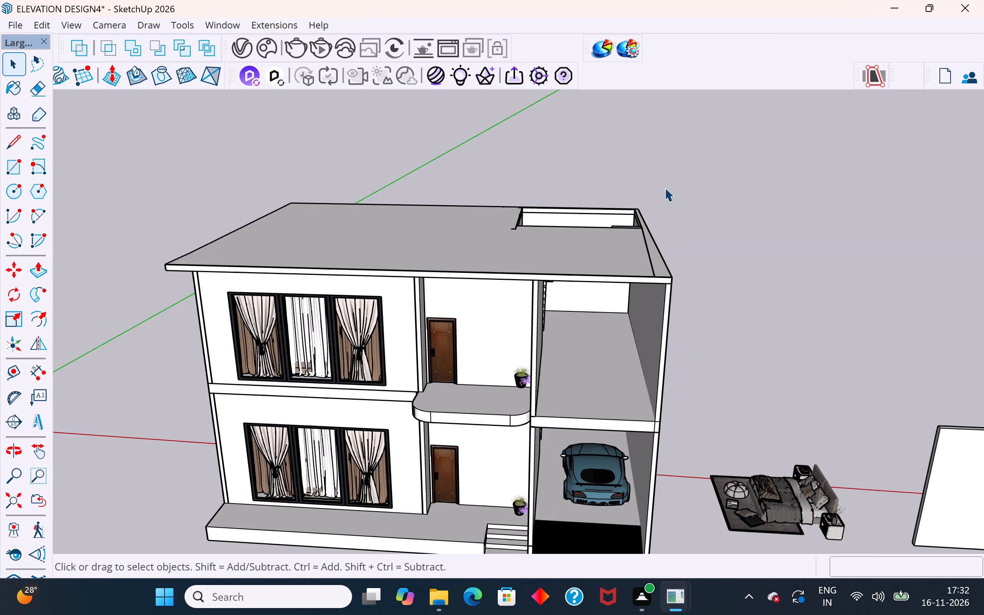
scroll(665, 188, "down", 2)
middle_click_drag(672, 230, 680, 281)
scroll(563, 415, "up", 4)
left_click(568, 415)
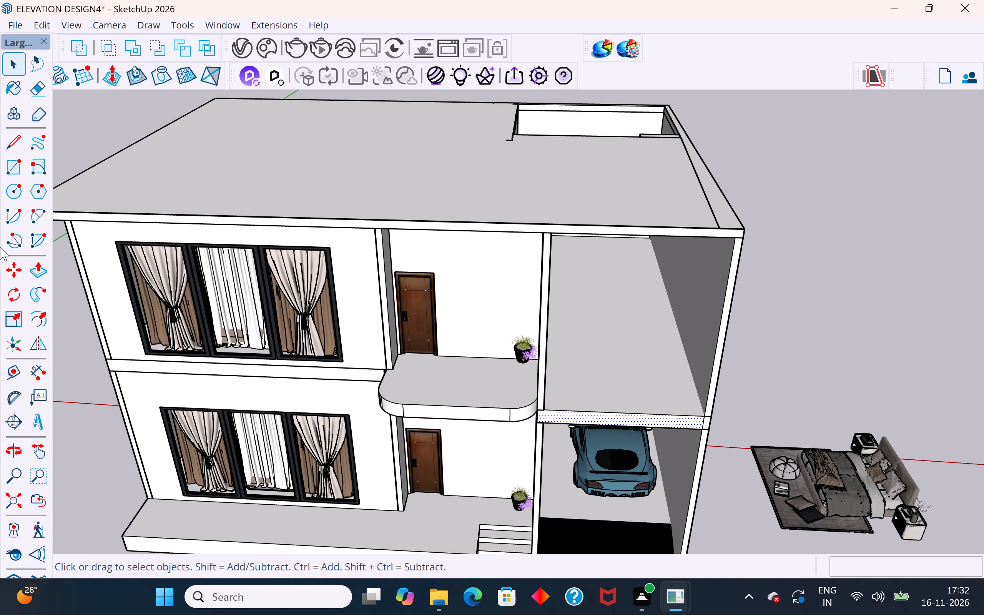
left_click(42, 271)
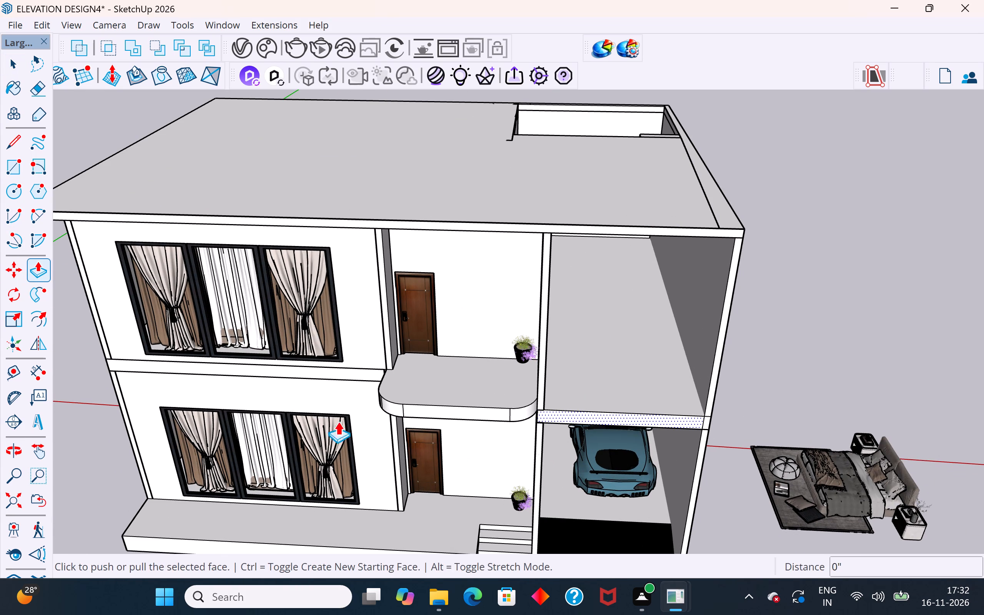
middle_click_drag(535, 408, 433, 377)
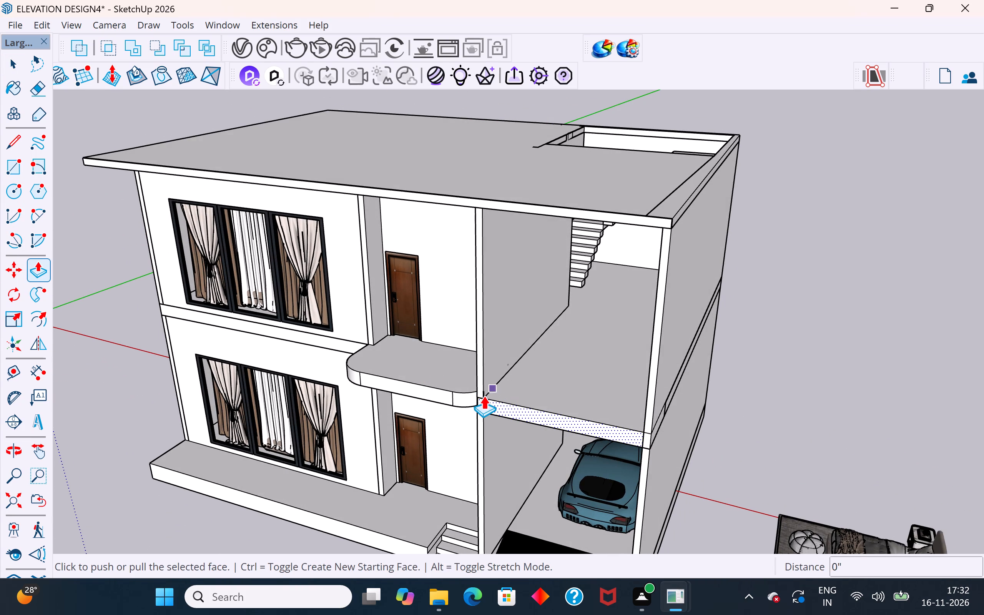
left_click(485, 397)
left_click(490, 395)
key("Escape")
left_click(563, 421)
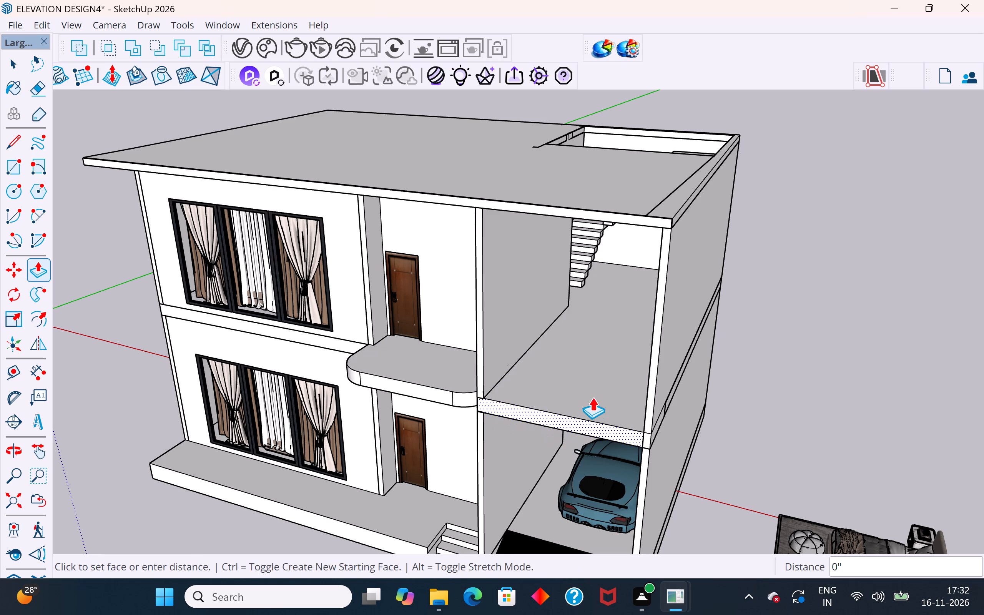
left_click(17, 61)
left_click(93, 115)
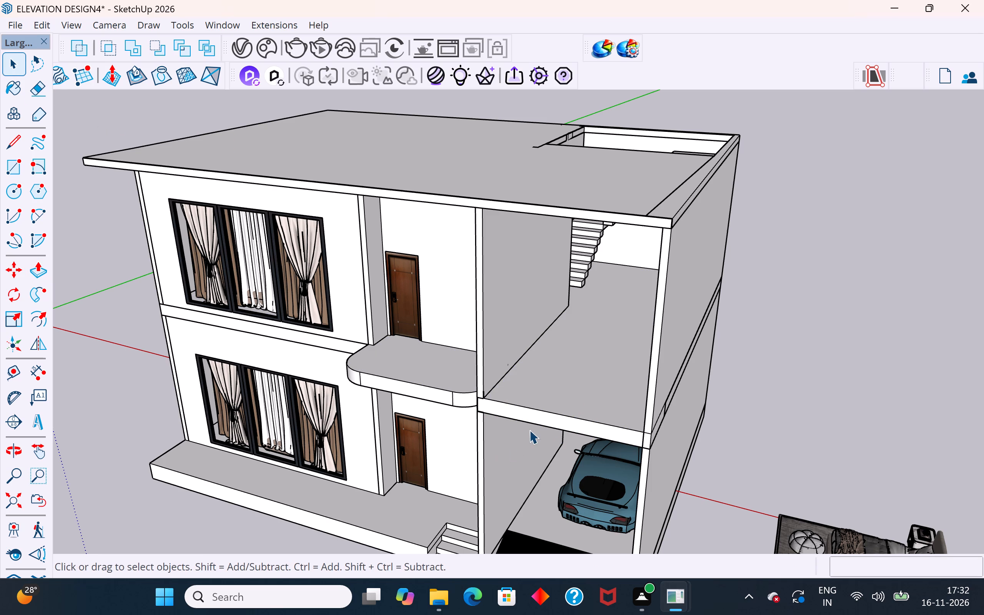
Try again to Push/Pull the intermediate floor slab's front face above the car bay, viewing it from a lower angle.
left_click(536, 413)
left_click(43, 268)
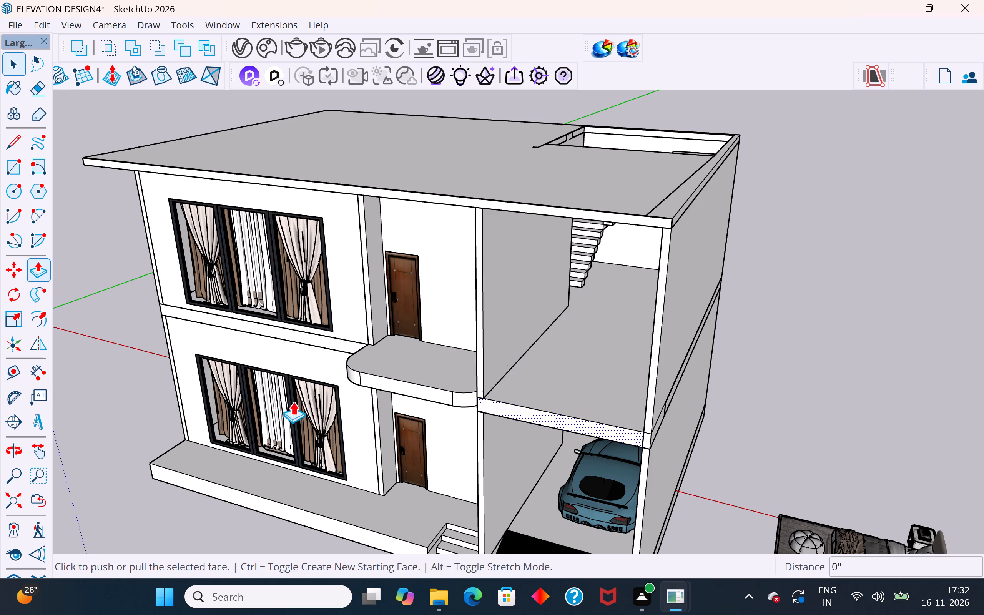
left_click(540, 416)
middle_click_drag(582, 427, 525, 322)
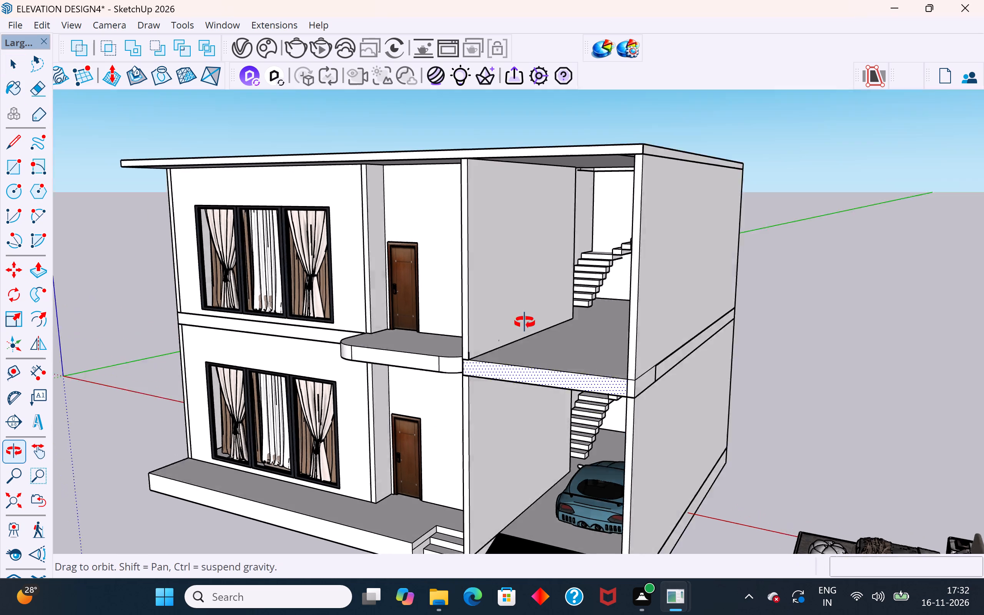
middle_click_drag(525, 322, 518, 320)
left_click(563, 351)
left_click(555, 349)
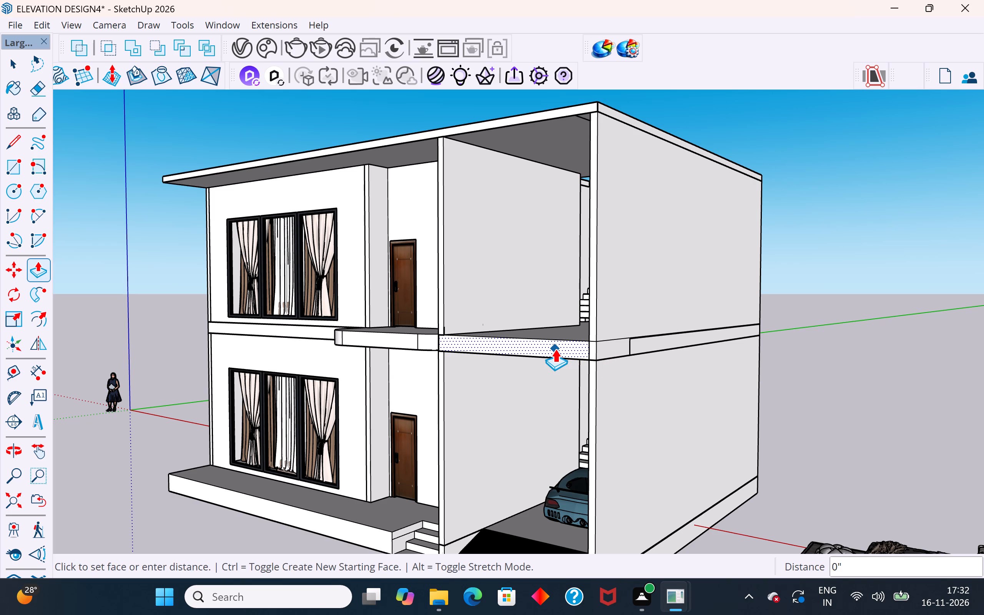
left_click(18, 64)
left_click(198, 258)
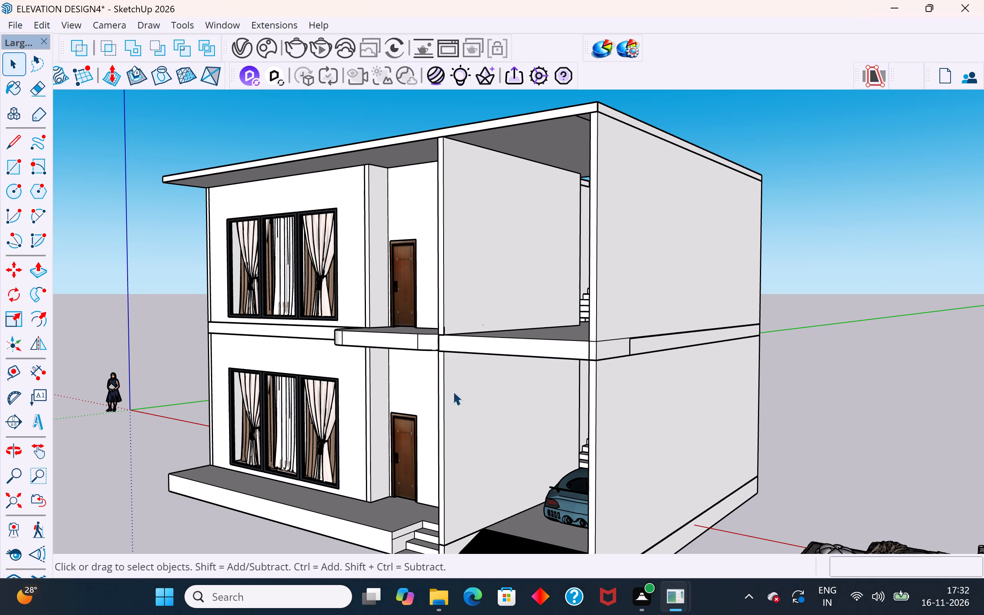
Examine the intermediate floor slab's front, side and top faces by selecting them from different angles.
triple_click(490, 347)
left_click(503, 346)
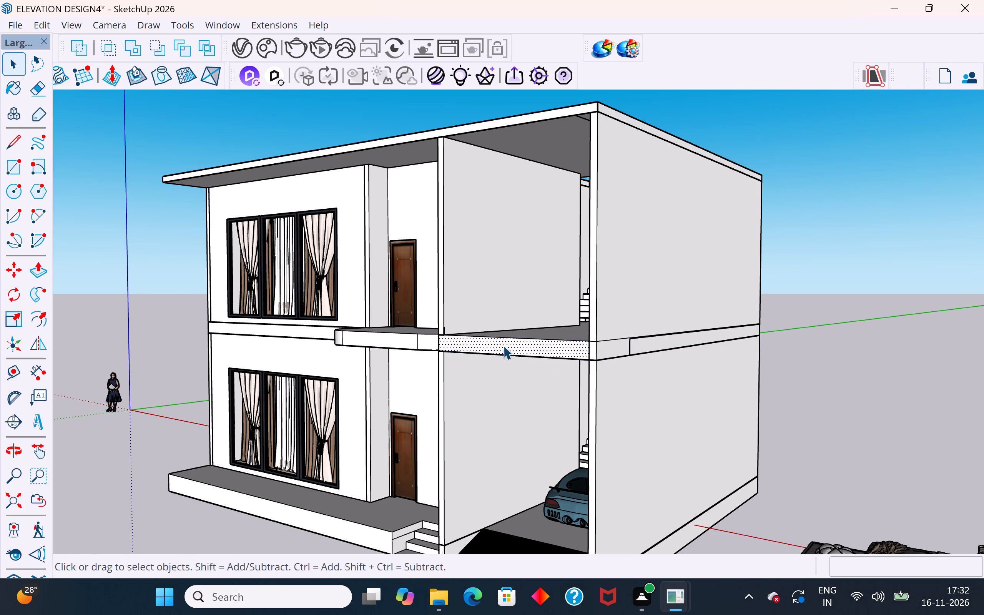
left_click(503, 346)
middle_click_drag(531, 365, 529, 439)
left_click(519, 393)
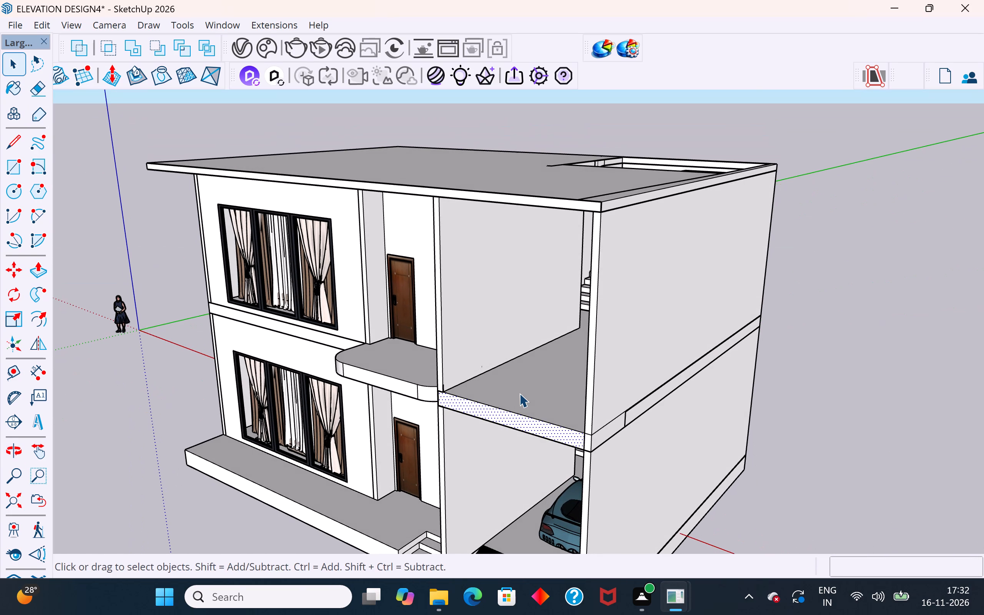
left_click(775, 421)
left_click(645, 405)
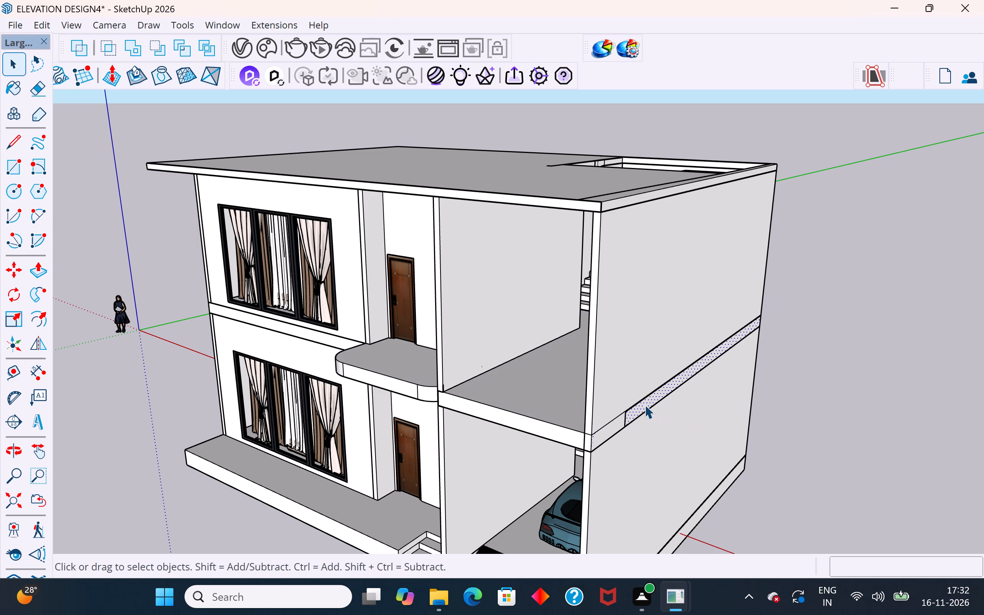
left_click(502, 407)
middle_click_drag(504, 405, 644, 489)
left_click(436, 402)
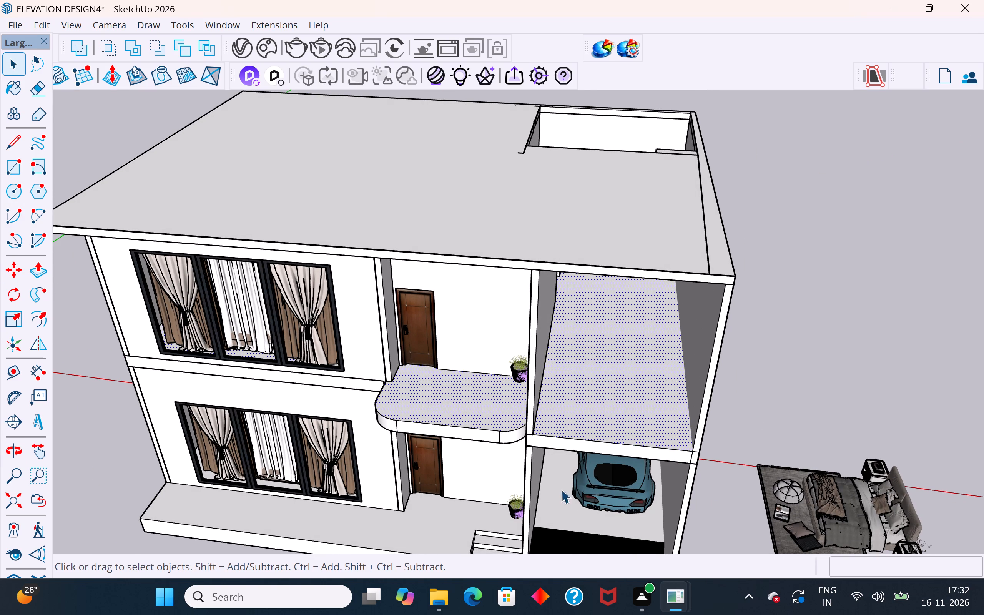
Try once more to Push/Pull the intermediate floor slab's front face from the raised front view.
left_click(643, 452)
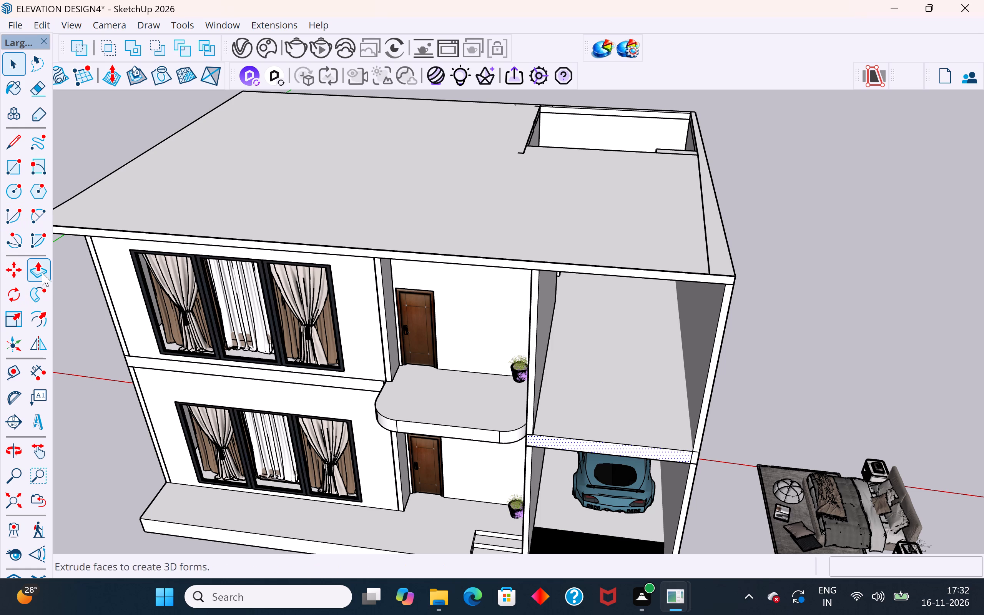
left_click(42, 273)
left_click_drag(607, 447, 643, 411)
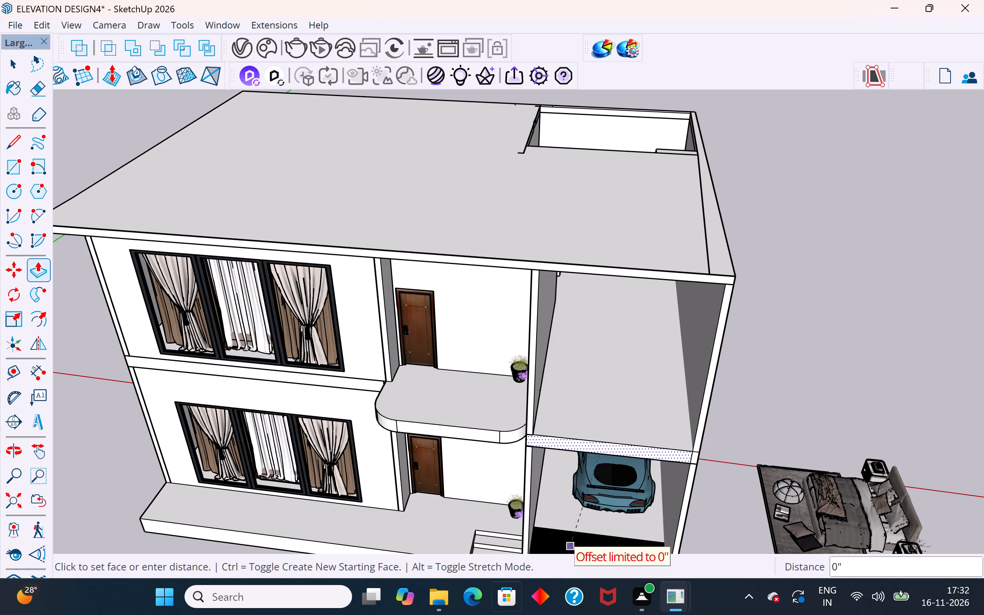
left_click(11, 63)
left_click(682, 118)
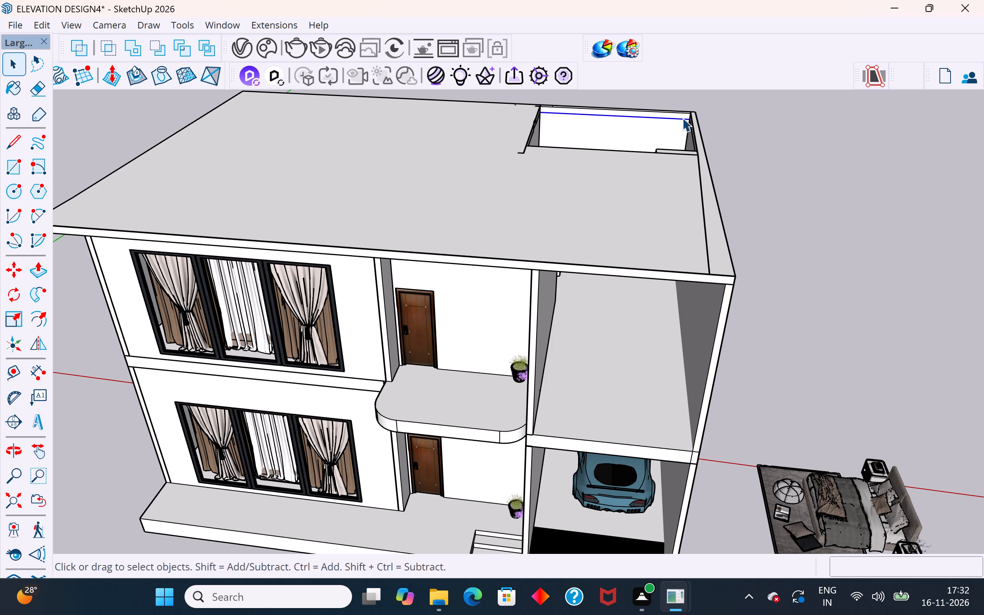
Display the Joint Push Pull toolset.
left_click(718, 105)
left_click(723, 47)
right_click(723, 47)
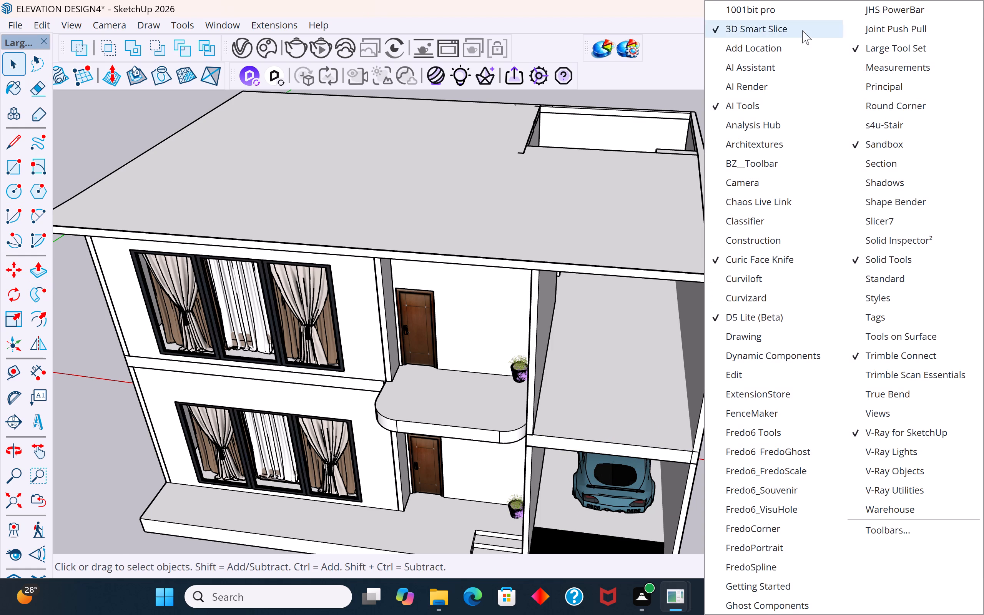
left_click(885, 31)
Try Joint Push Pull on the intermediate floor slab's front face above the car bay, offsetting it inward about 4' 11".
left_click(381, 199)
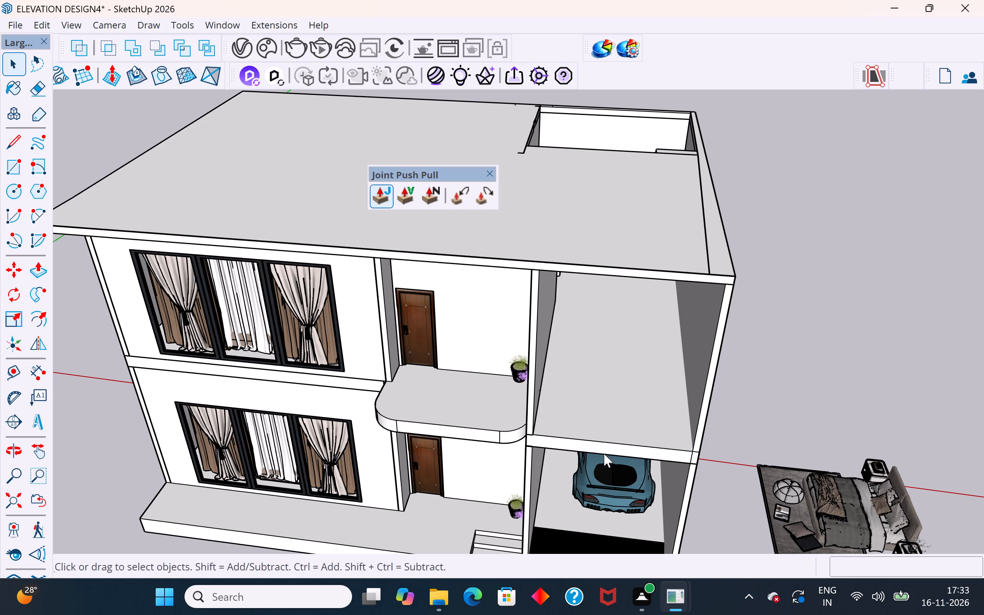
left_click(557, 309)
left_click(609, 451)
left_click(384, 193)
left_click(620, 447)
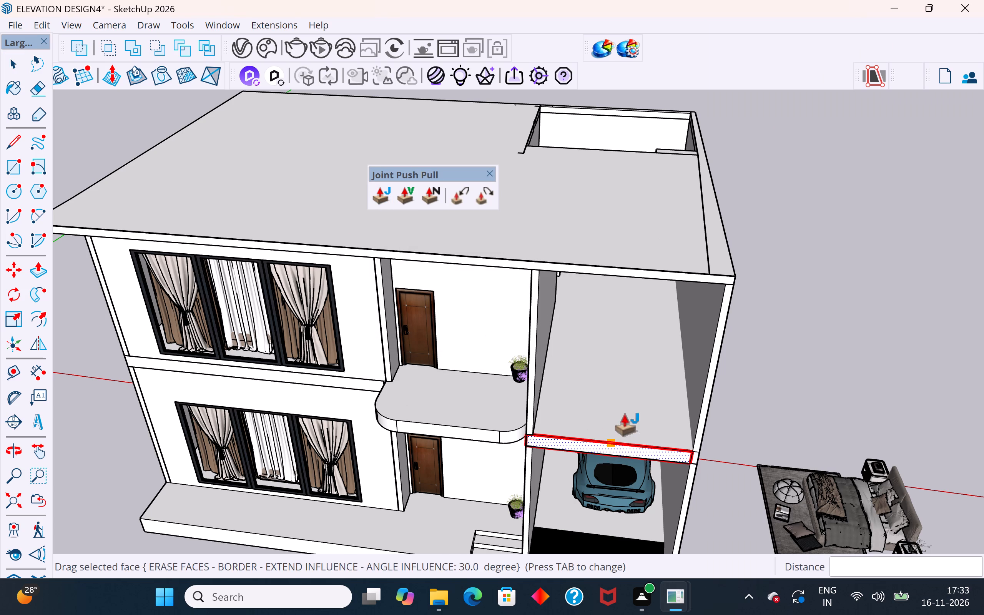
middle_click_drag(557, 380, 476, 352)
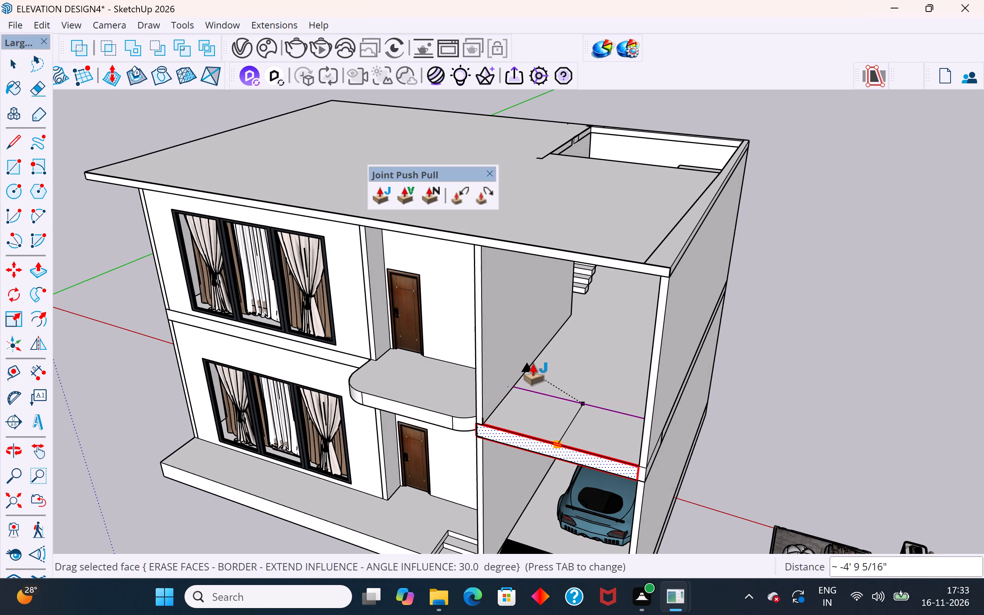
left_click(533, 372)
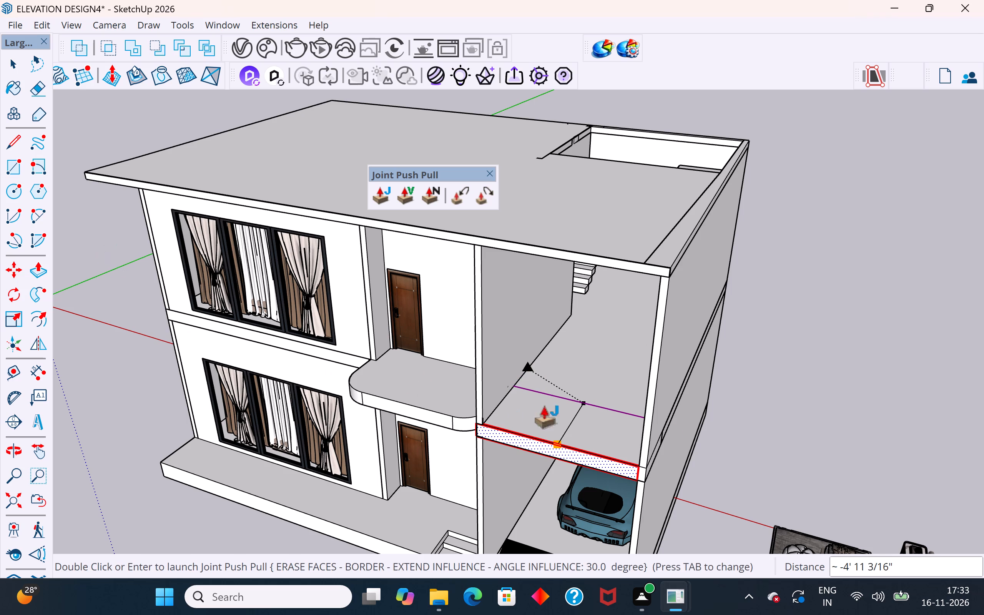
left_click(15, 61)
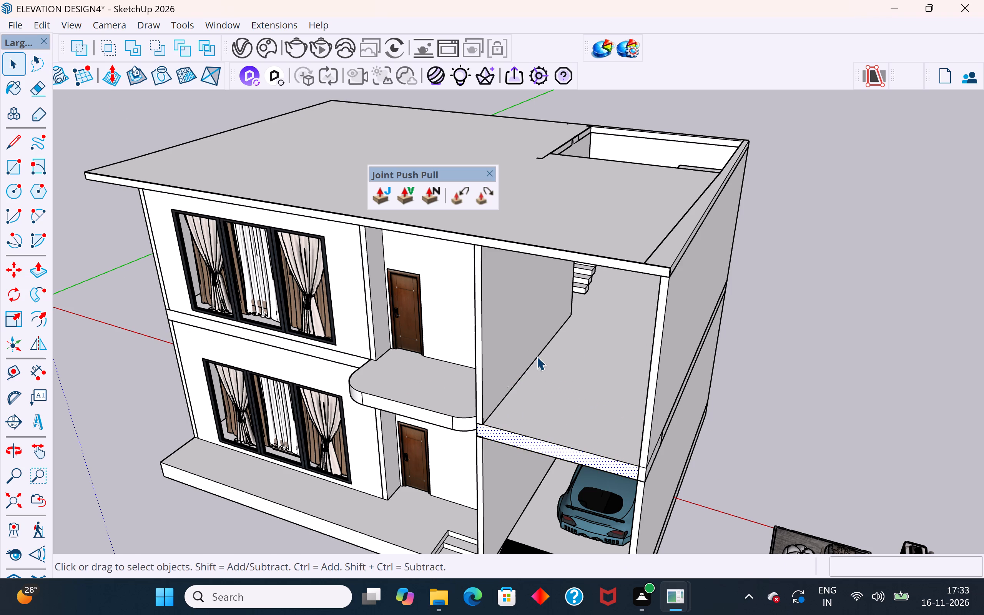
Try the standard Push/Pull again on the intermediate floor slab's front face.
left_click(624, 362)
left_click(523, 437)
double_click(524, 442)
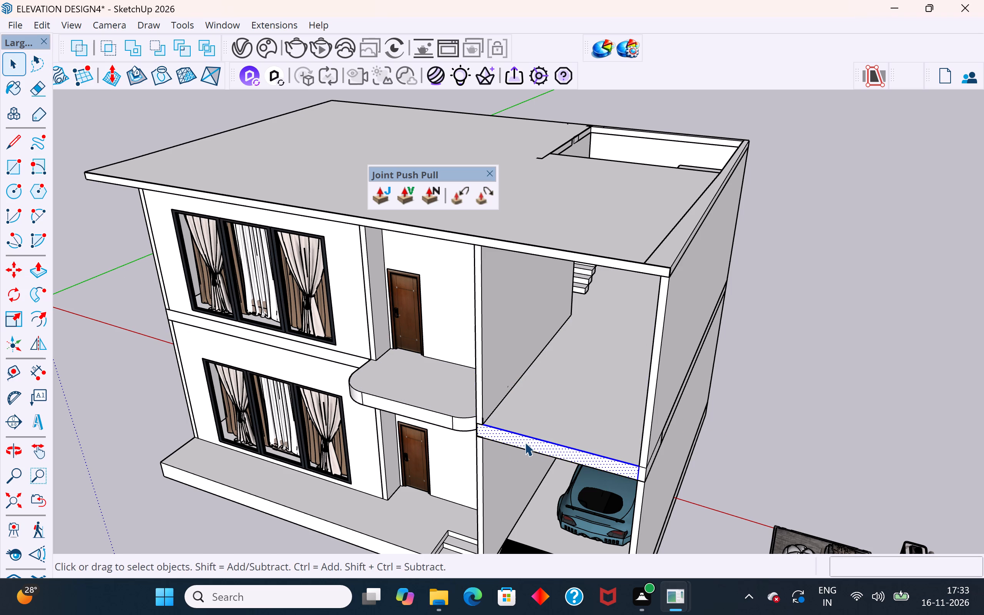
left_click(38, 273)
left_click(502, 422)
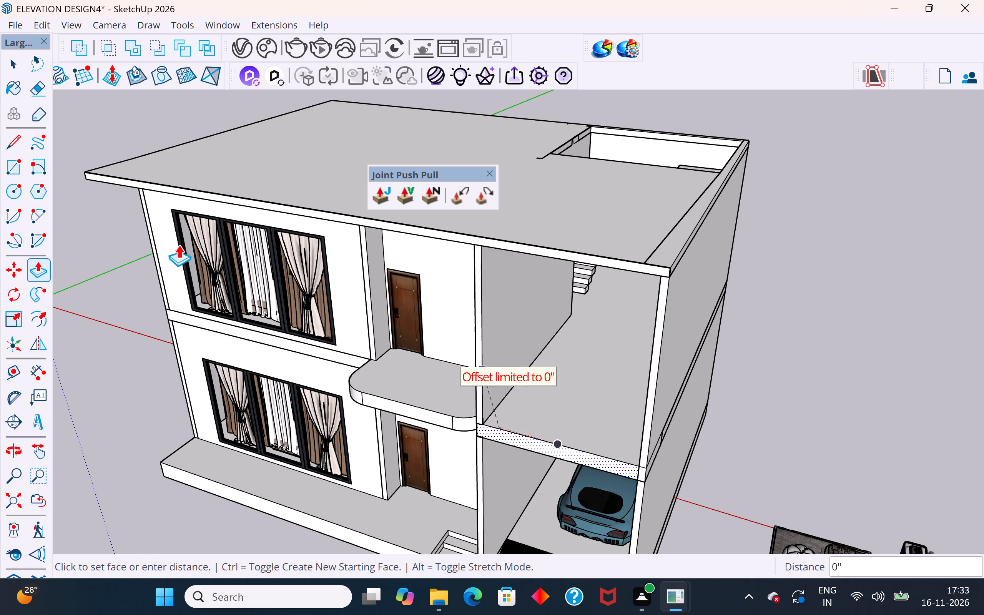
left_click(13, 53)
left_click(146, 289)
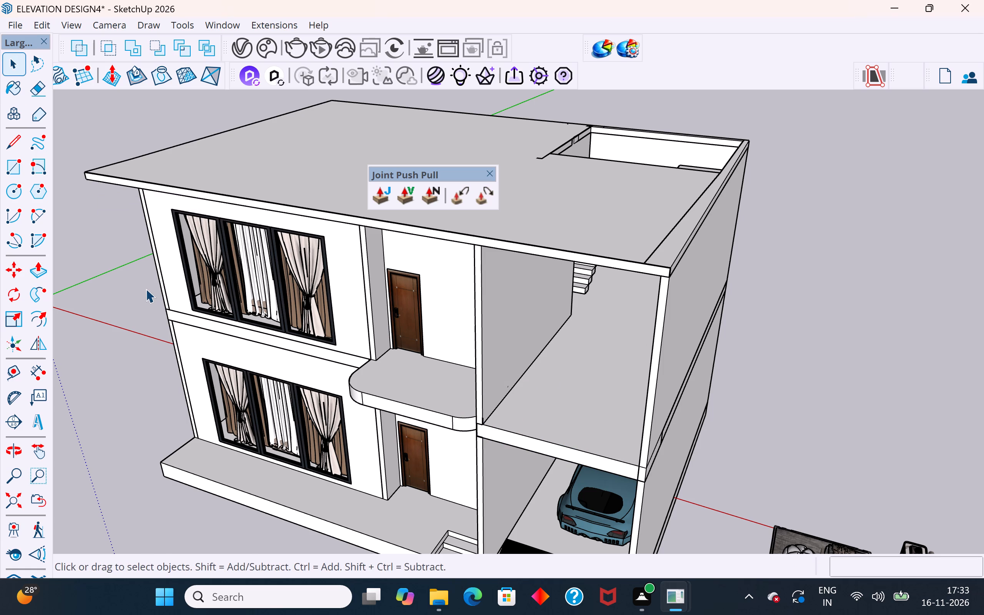
Examine the intermediate floor slab's side band and front face from below and from the house's side.
scroll(136, 395, "down", 2)
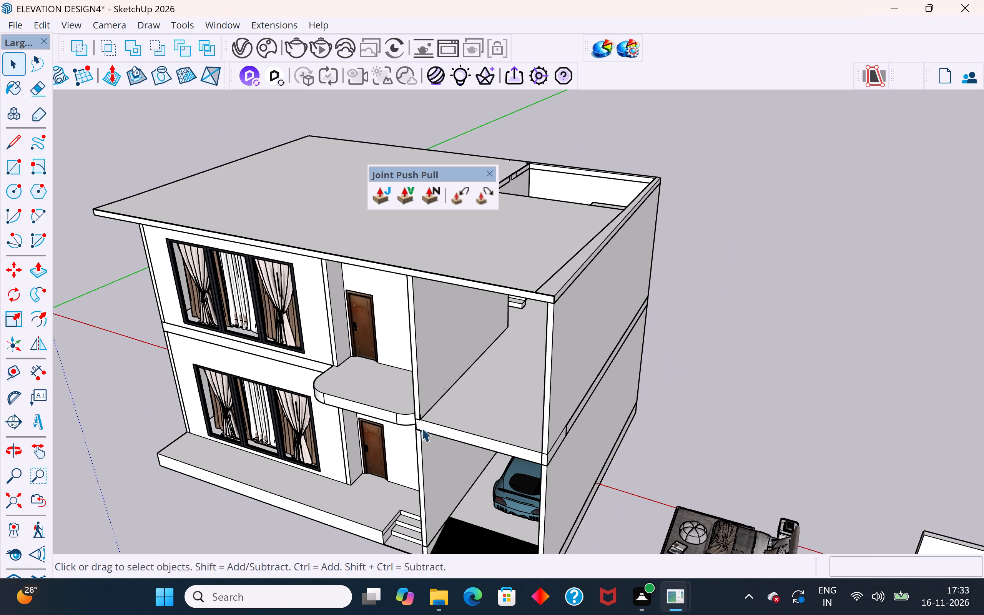
middle_click_drag(471, 387, 571, 89)
middle_click_drag(582, 215, 343, 235)
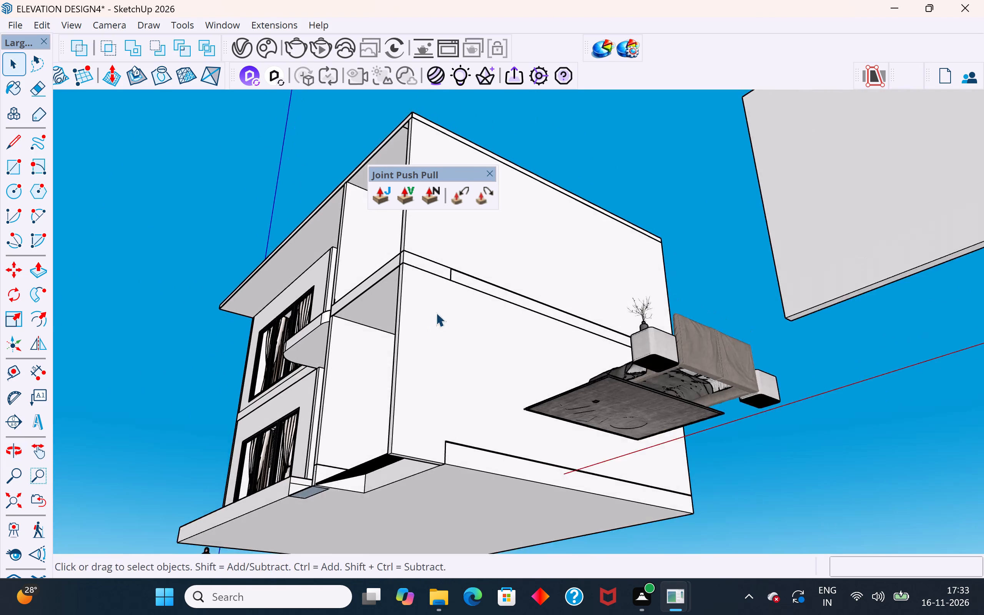
scroll(438, 305, "up", 3)
left_click(432, 261)
middle_click_drag(432, 267, 445, 334)
scroll(404, 334, "up", 4)
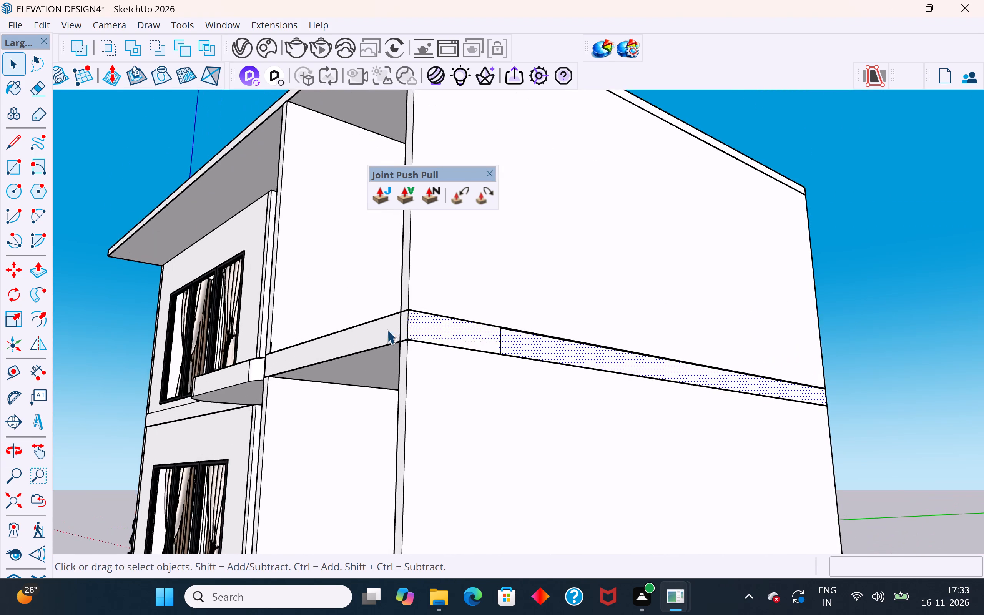
scroll(356, 329, "up", 2)
left_click(310, 351)
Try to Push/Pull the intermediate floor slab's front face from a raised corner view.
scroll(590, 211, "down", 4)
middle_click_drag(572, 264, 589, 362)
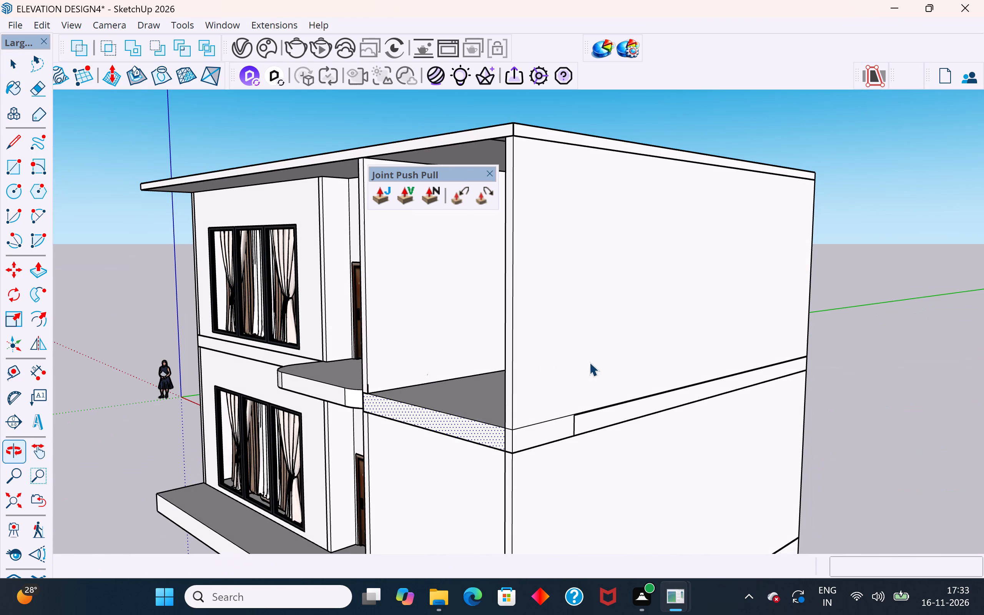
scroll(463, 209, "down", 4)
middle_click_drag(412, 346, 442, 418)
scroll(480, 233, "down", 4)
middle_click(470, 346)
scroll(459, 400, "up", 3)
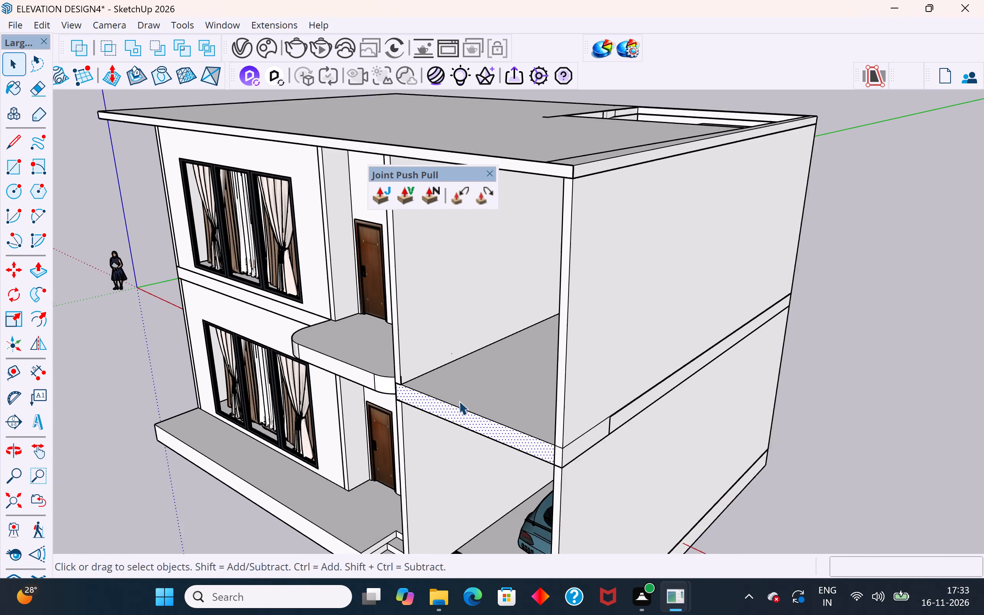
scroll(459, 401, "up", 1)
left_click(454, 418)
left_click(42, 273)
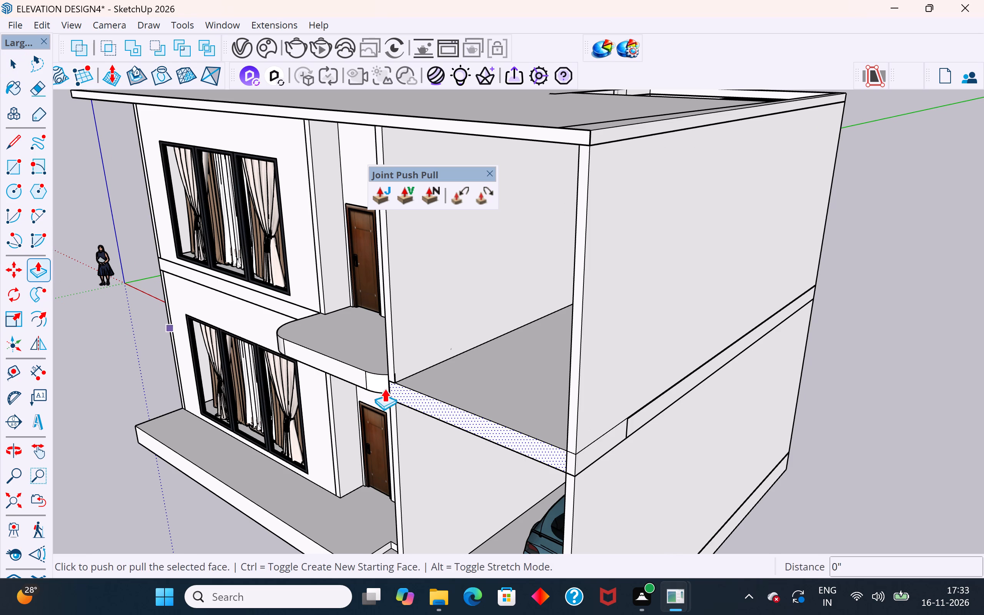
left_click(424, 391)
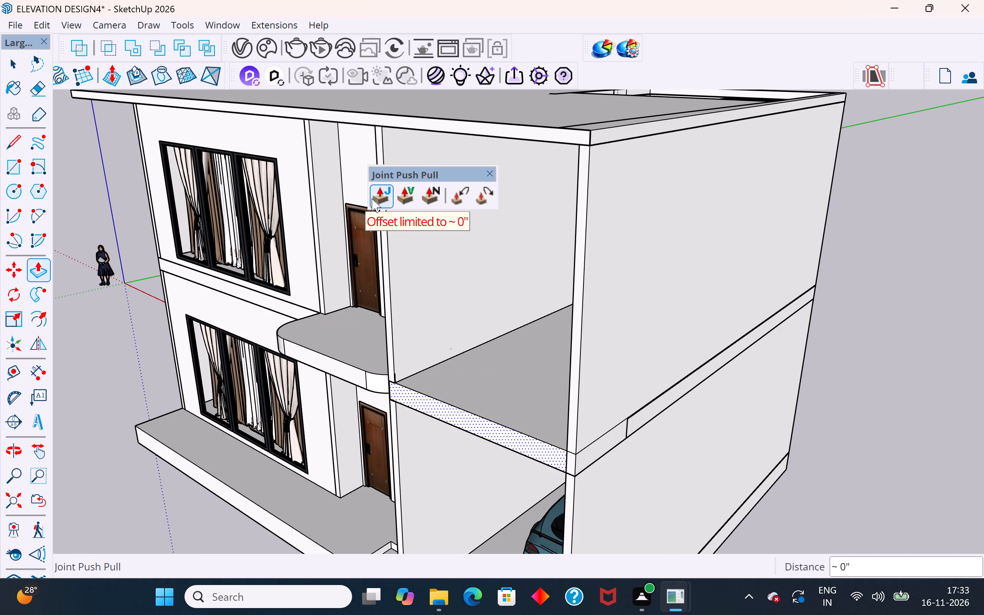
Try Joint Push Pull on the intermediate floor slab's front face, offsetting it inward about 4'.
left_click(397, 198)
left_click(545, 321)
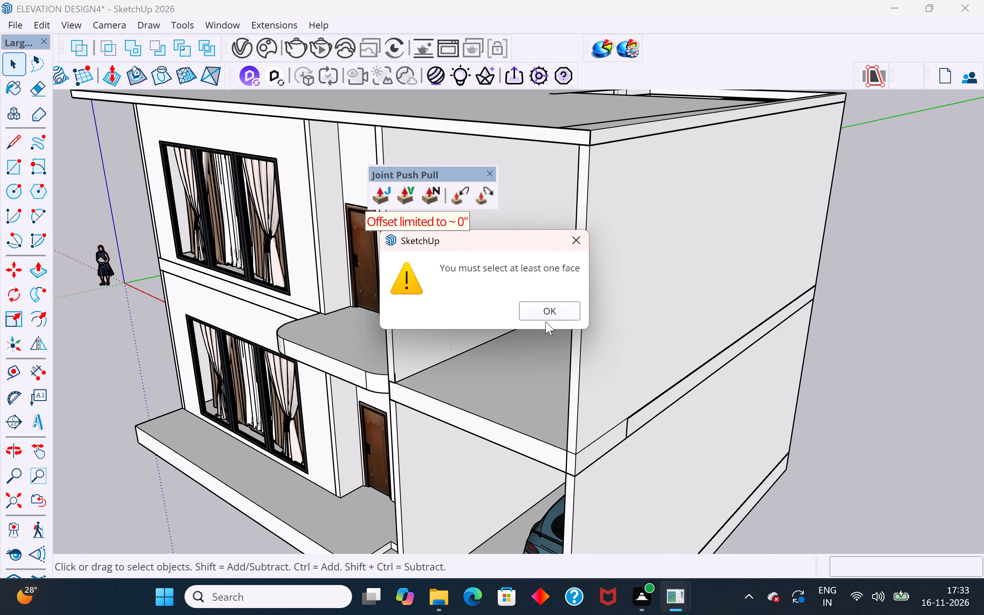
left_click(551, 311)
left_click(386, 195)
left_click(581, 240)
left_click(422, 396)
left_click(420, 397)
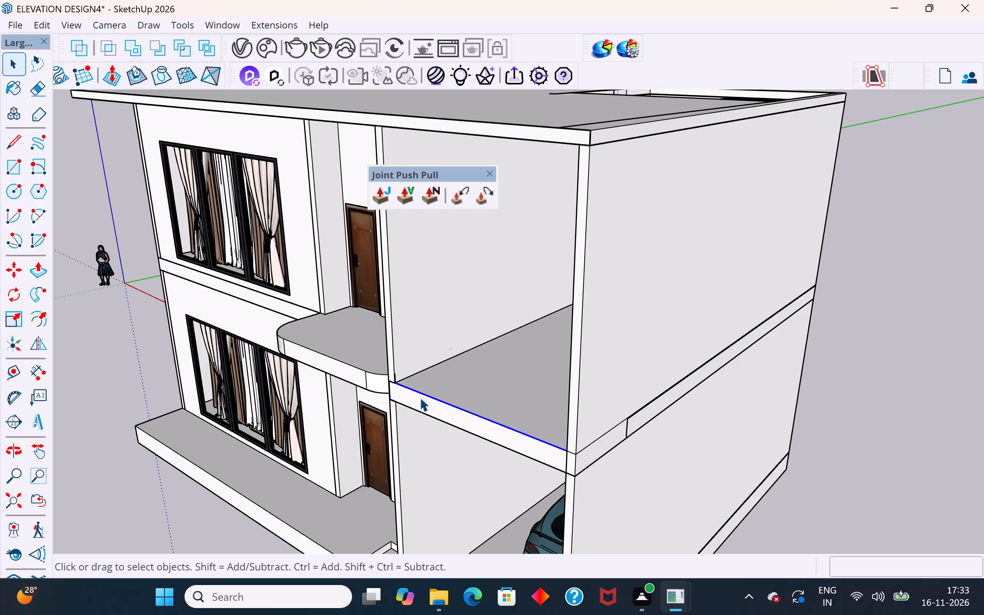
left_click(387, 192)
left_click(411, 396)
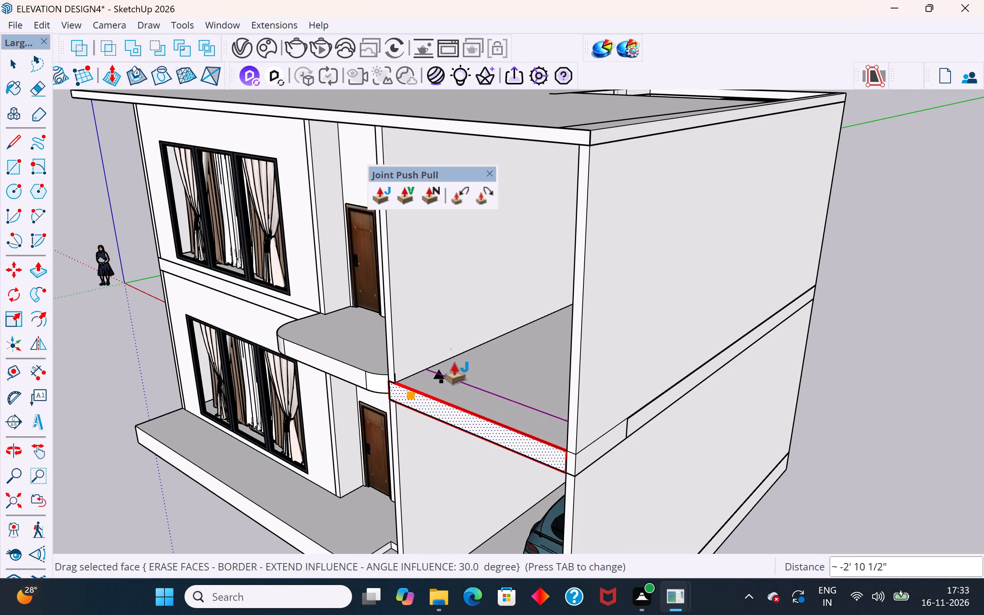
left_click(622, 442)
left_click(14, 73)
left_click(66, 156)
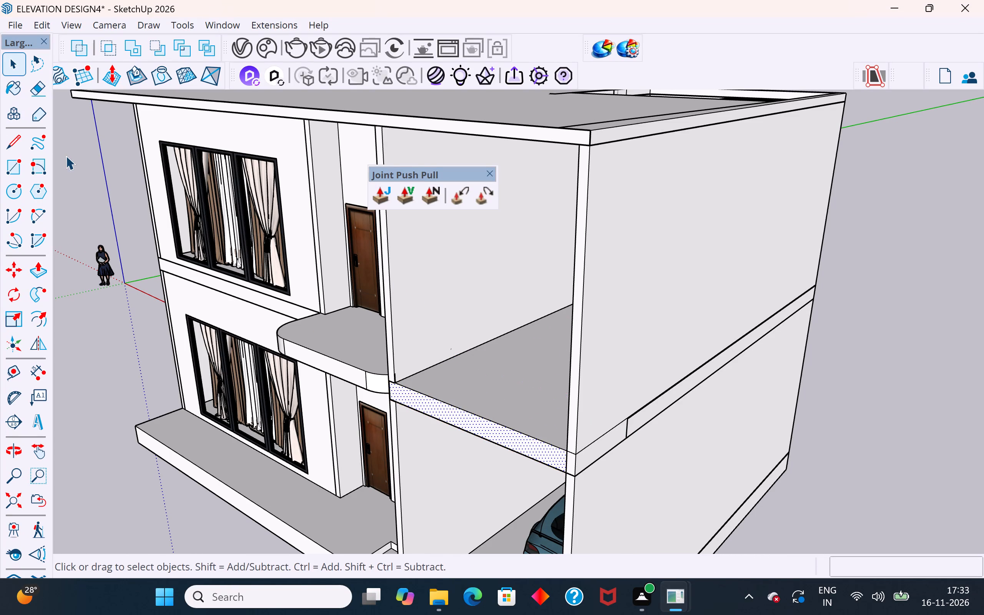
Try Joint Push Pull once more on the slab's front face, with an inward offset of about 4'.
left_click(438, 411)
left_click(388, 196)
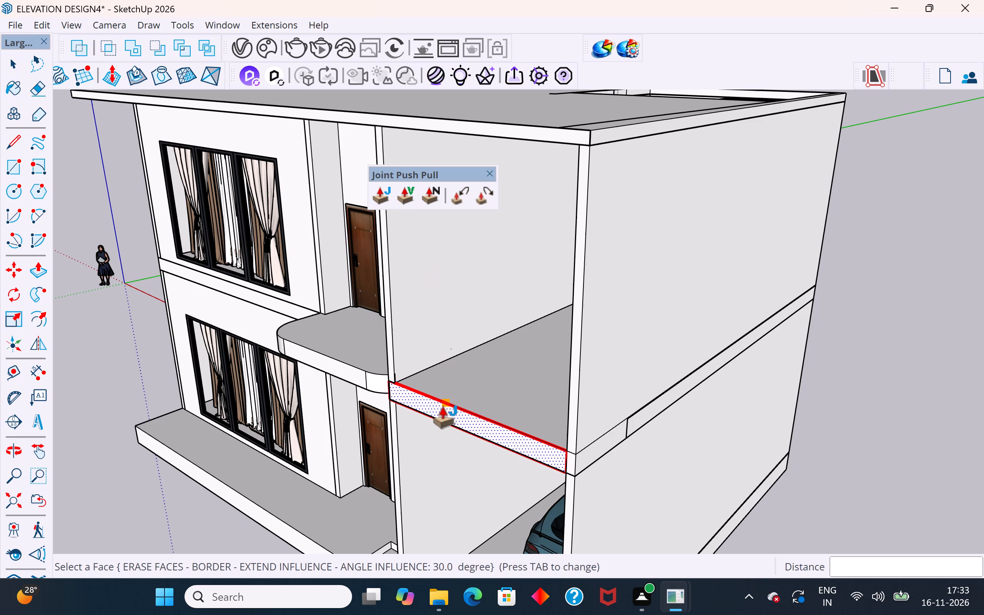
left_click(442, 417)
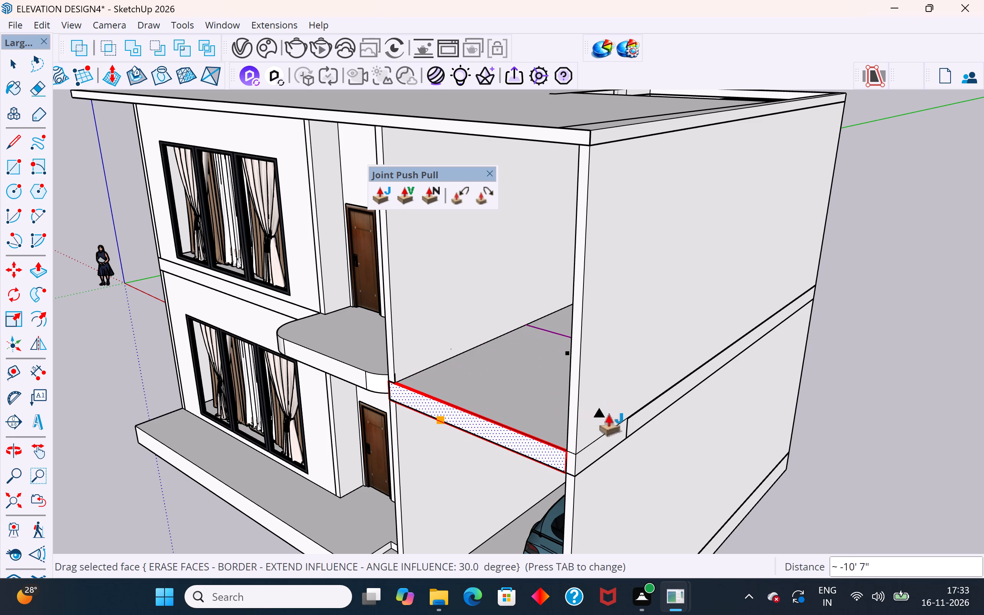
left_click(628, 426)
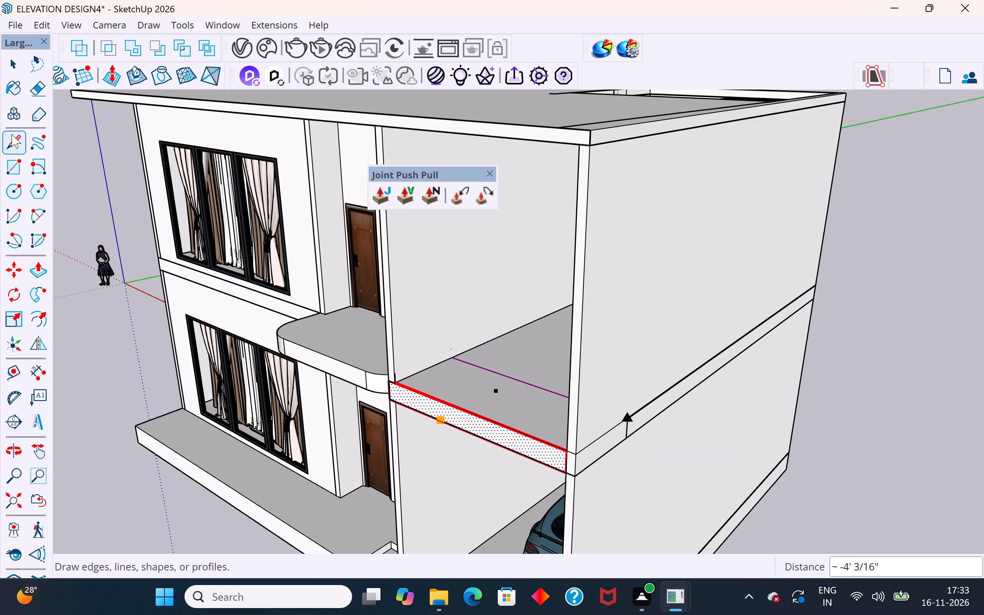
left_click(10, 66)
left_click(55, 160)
Delete the front face of the intermediate floor slab above the car bay.
left_click(408, 393)
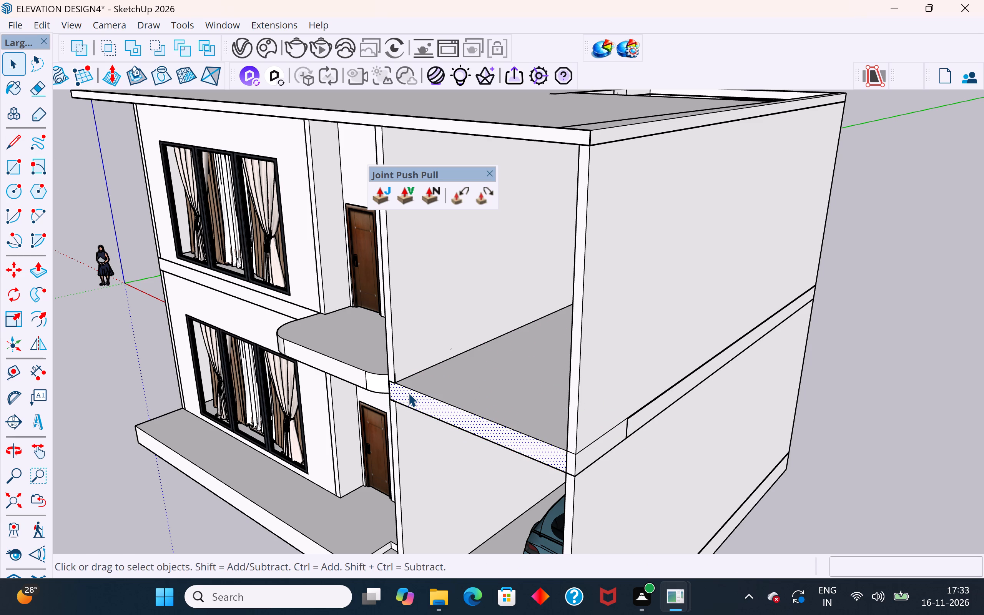
key("Delete")
Draw a line across the upper car-bay floor to the outer side wall, starting from the balcony's back corner beside the plant.
middle_click_drag(494, 381, 625, 258)
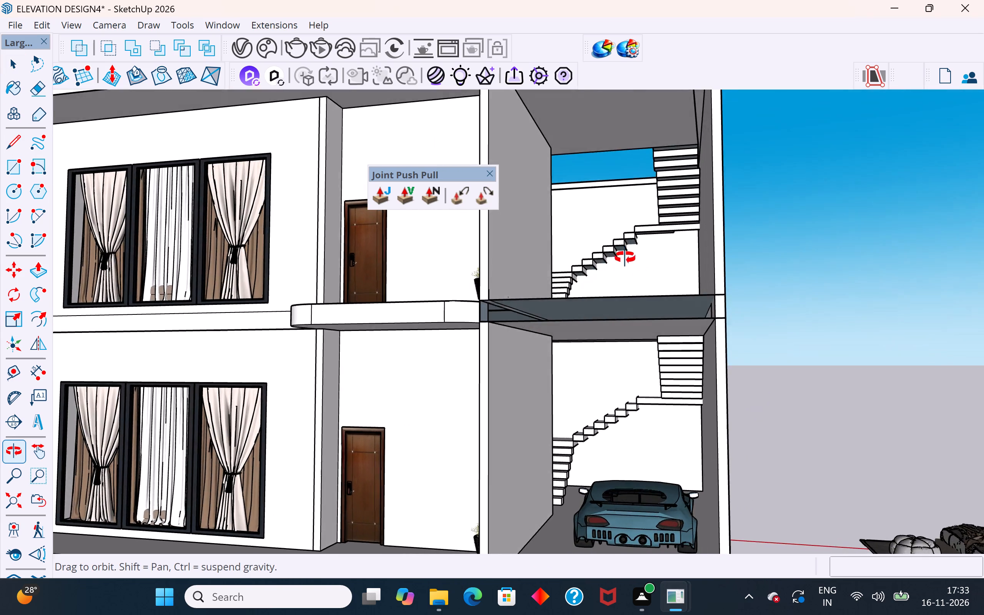
middle_click_drag(625, 258, 708, 277)
middle_click_drag(726, 321, 704, 398)
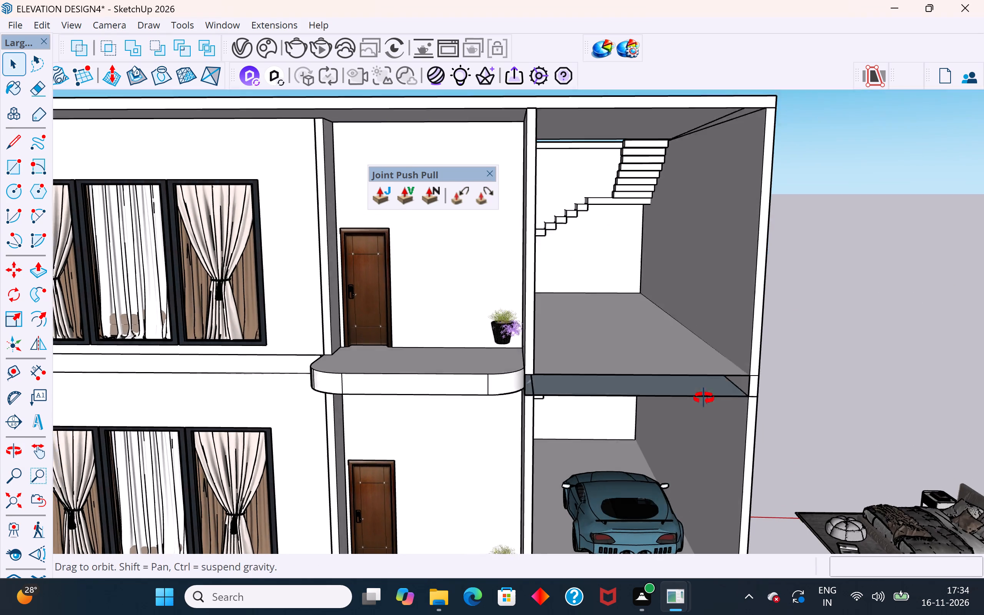
middle_click_drag(704, 398, 697, 424)
middle_click(696, 426)
middle_click_drag(467, 369, 432, 372)
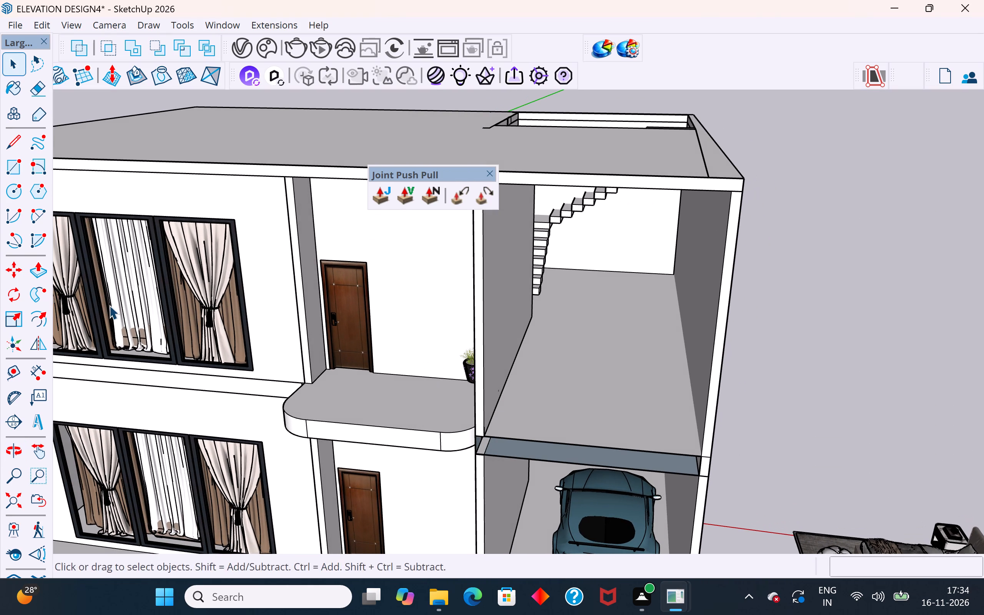
left_click(14, 148)
scroll(508, 390, "up", 4)
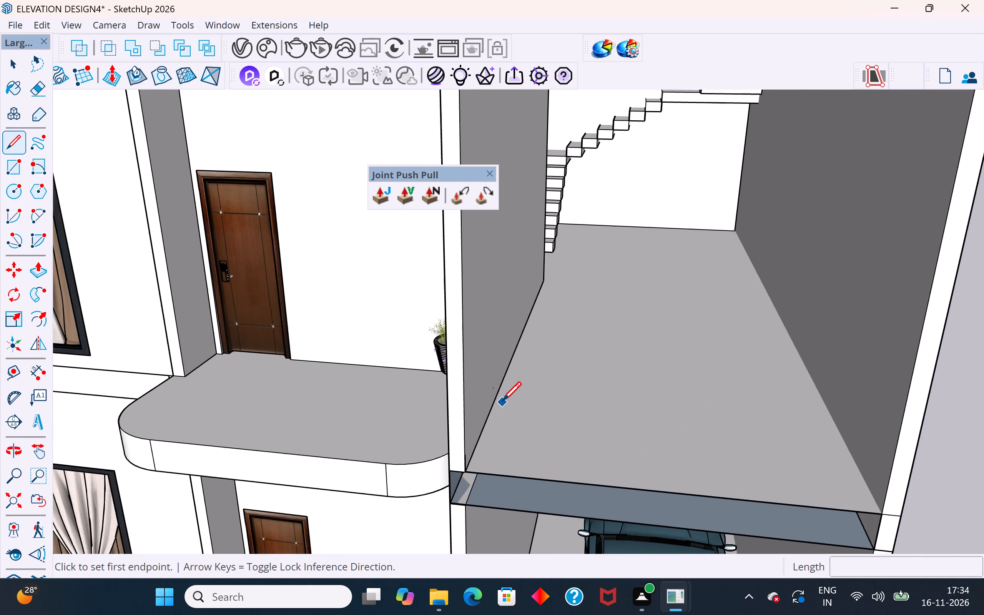
scroll(502, 402, "up", 4)
middle_click_drag(385, 372, 538, 359)
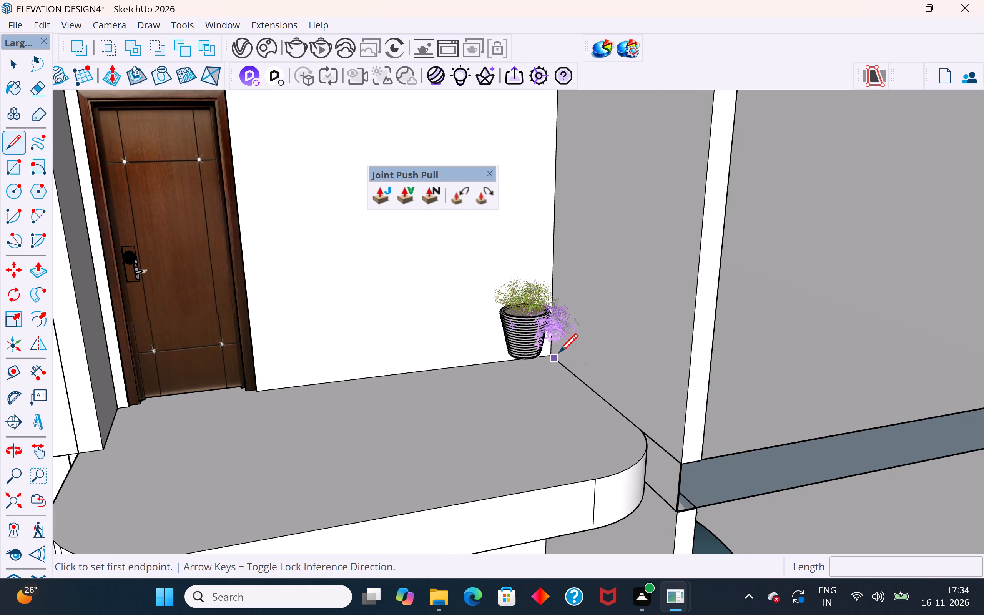
left_click(551, 355)
middle_click_drag(753, 317, 497, 340)
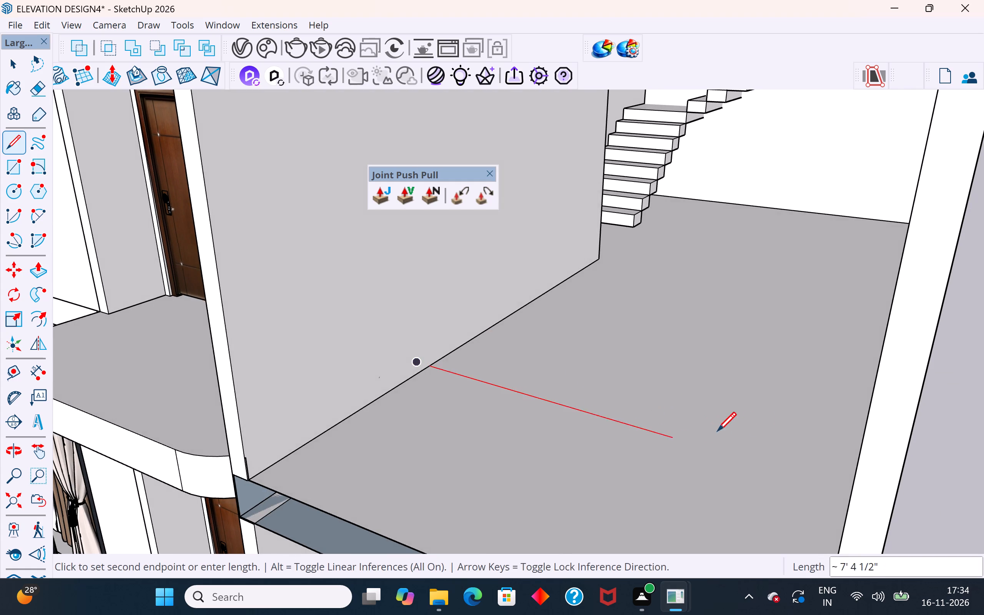
middle_click_drag(766, 442, 869, 456)
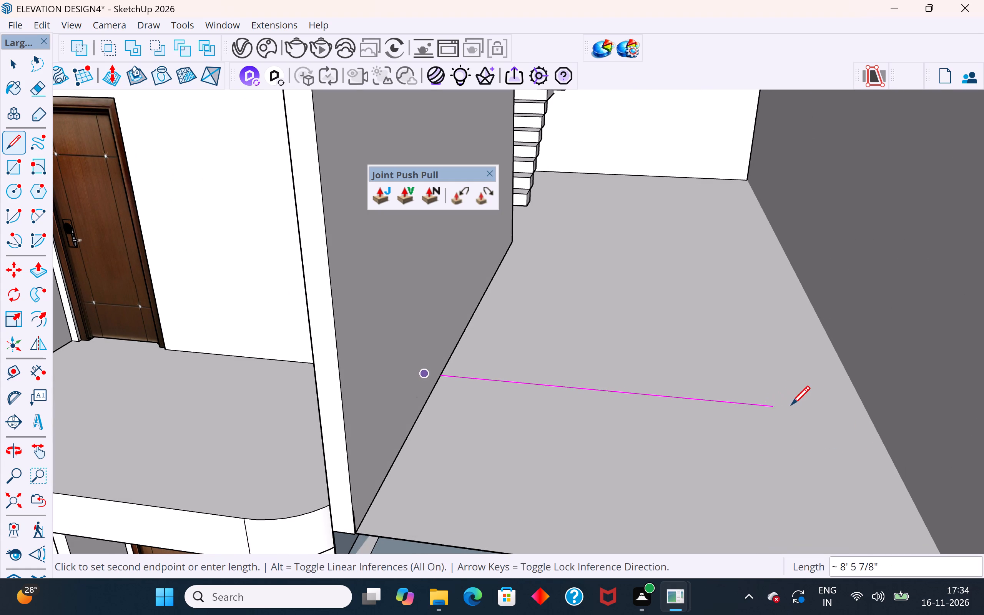
left_click(877, 426)
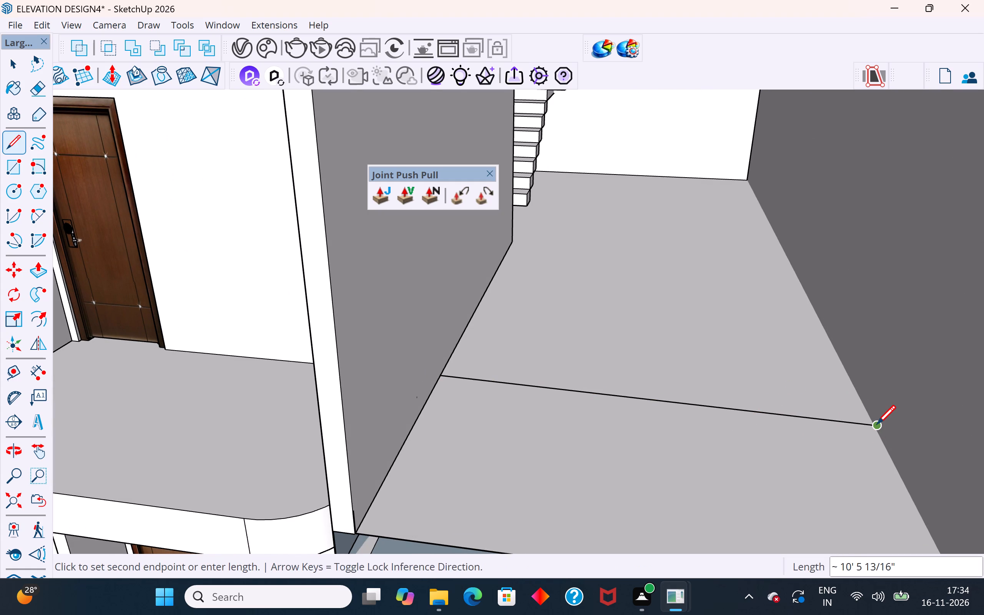
left_click(12, 67)
scroll(405, 236, "down", 9)
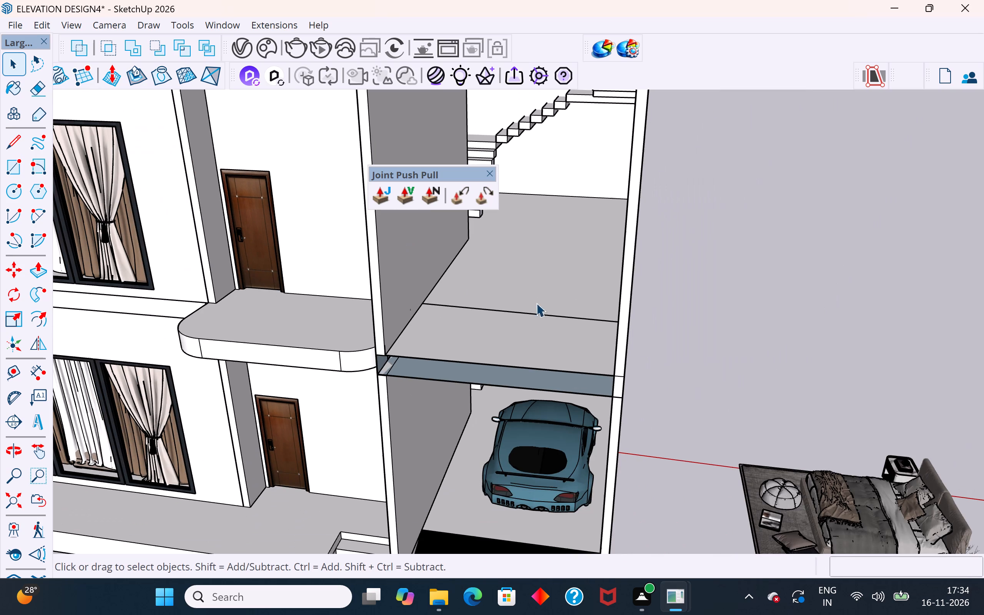
Draw a rectangle about 6' 7" by 5' 8" on the upper car-bay floor, from the dividing line's inner-wall end towards the front edge.
left_click(799, 343)
left_click(492, 321)
middle_click_drag(479, 342, 531, 169)
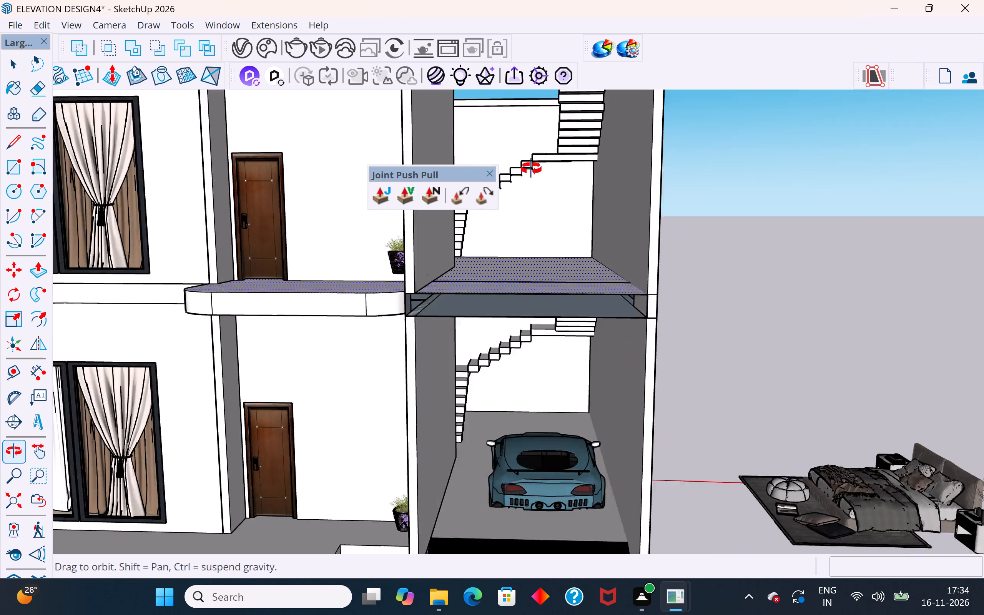
middle_click_drag(531, 169, 590, 387)
left_click(815, 297)
middle_click_drag(715, 304, 671, 336)
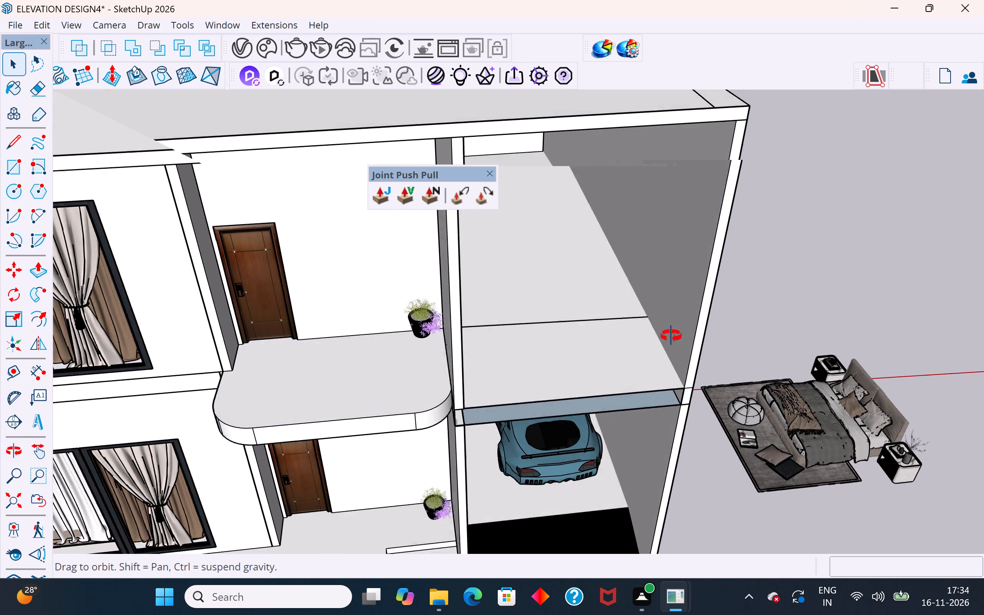
middle_click_drag(671, 336, 560, 346)
middle_click_drag(406, 406, 386, 380)
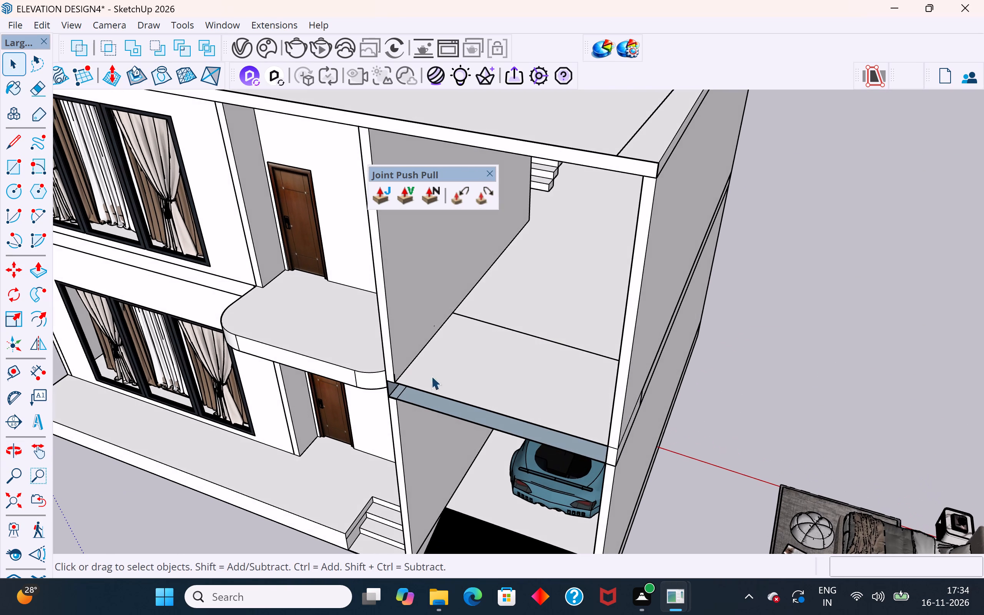
left_click(468, 367)
double_click(468, 367)
left_click(922, 376)
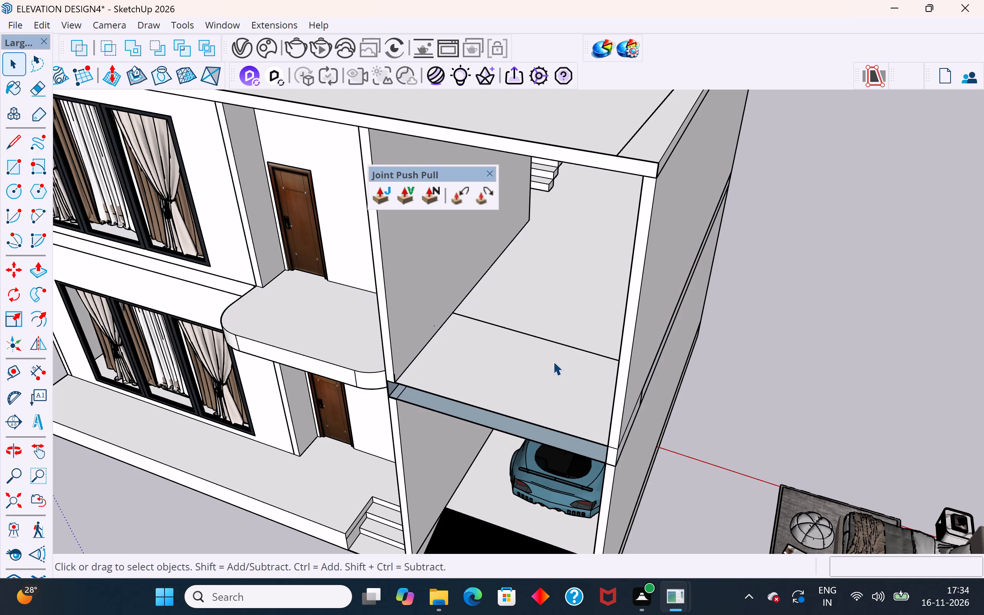
double_click(473, 359)
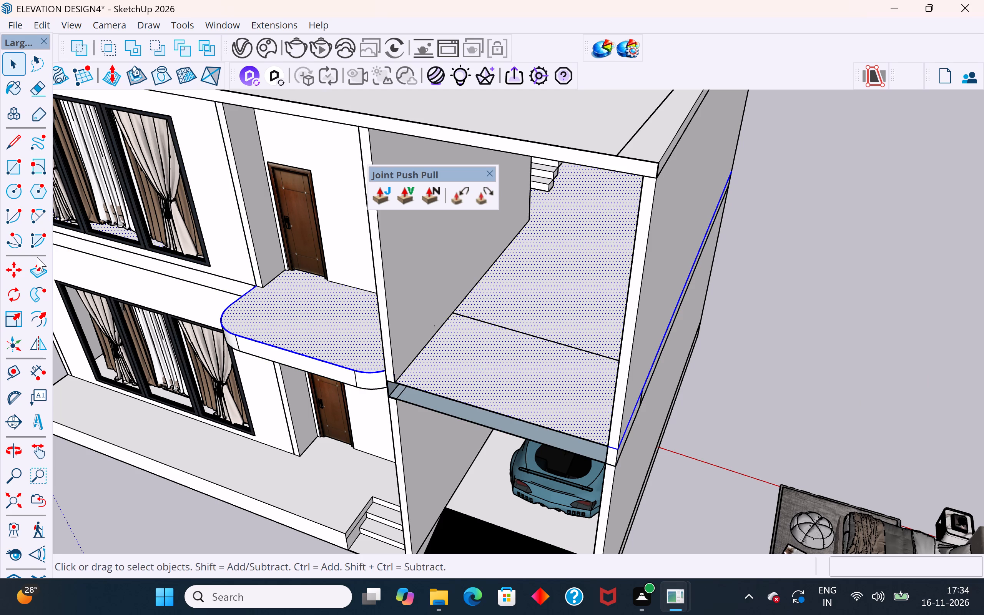
left_click(7, 172)
left_click(452, 313)
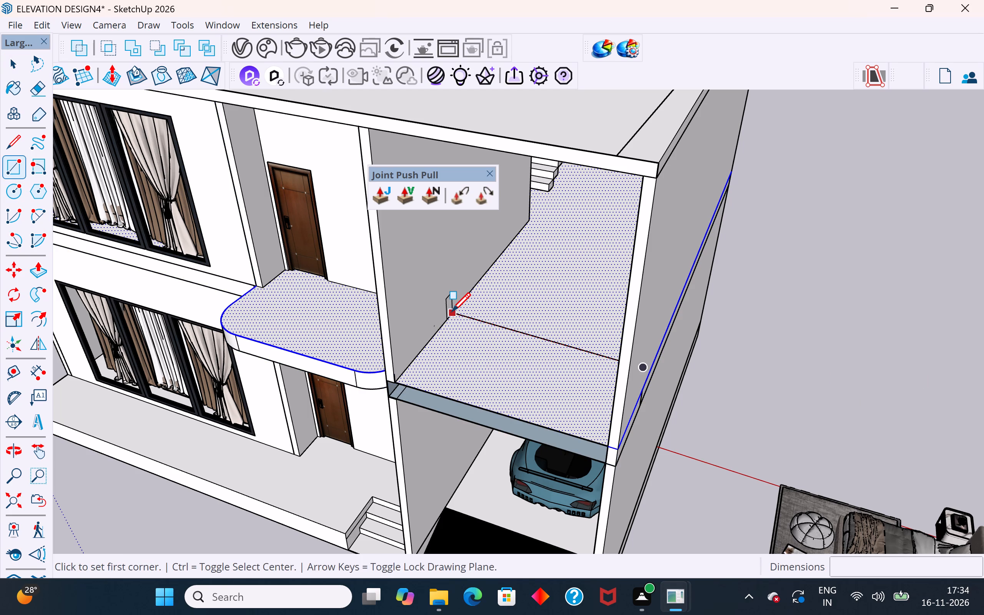
left_click(524, 423)
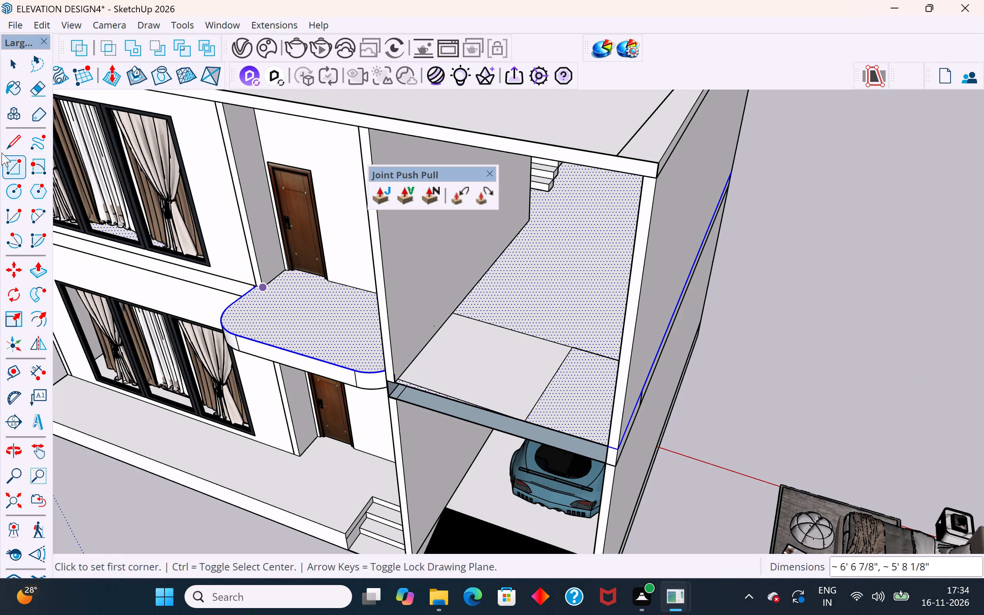
Delete the new rectangular face from the upper car-bay floor.
left_click(18, 75)
left_click(860, 401)
left_click(485, 384)
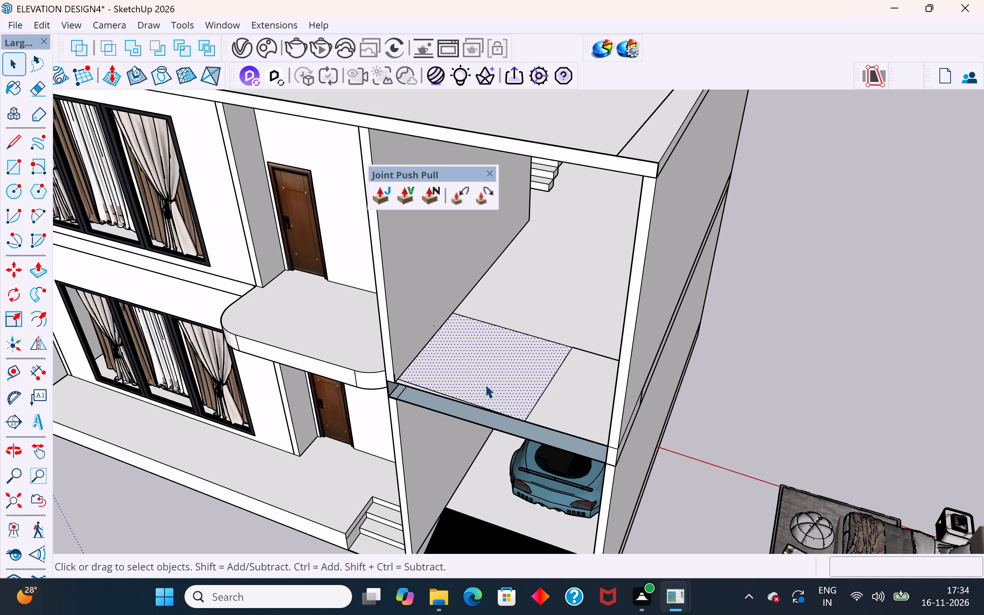
key("Delete")
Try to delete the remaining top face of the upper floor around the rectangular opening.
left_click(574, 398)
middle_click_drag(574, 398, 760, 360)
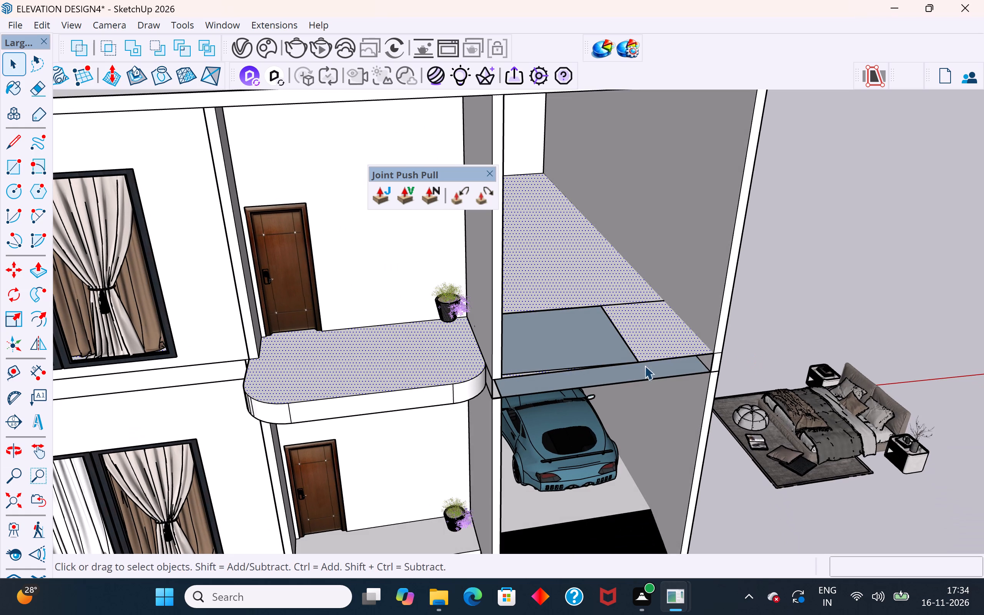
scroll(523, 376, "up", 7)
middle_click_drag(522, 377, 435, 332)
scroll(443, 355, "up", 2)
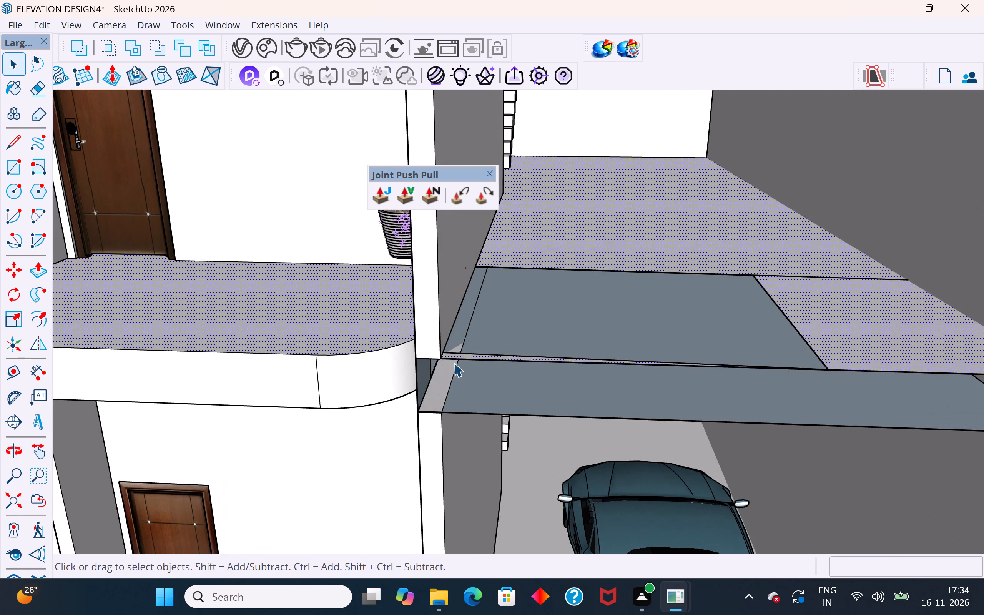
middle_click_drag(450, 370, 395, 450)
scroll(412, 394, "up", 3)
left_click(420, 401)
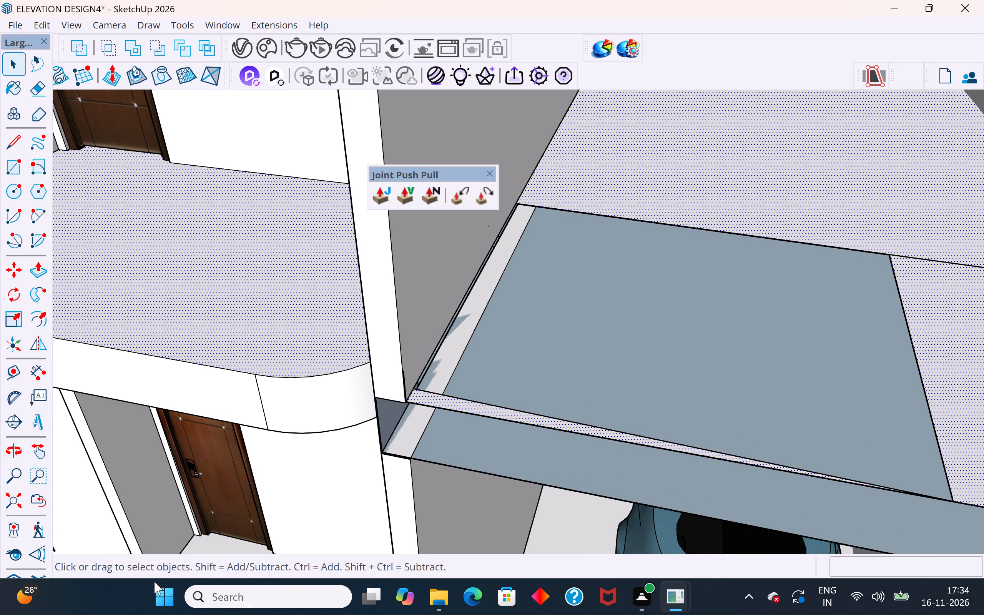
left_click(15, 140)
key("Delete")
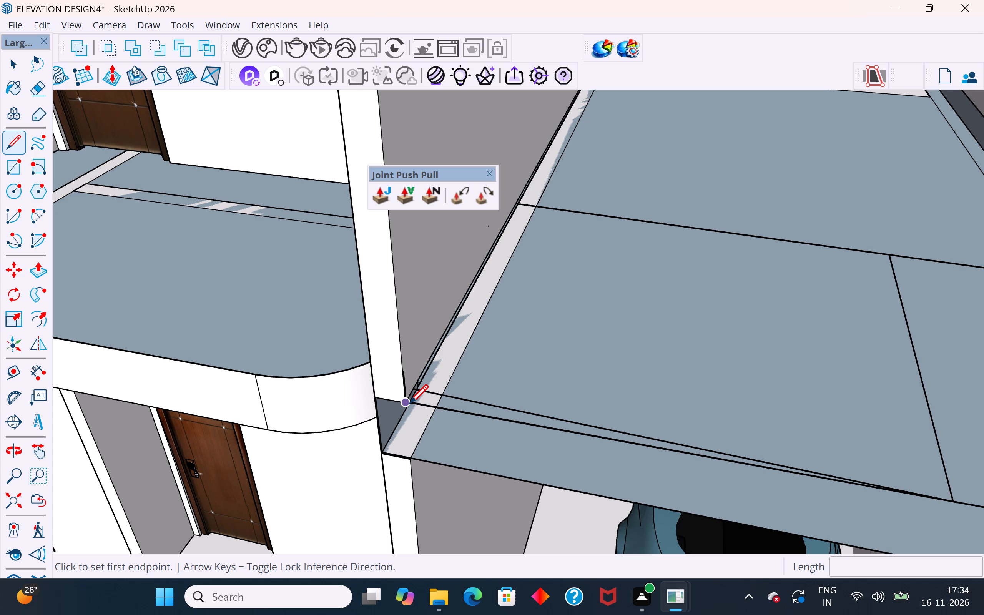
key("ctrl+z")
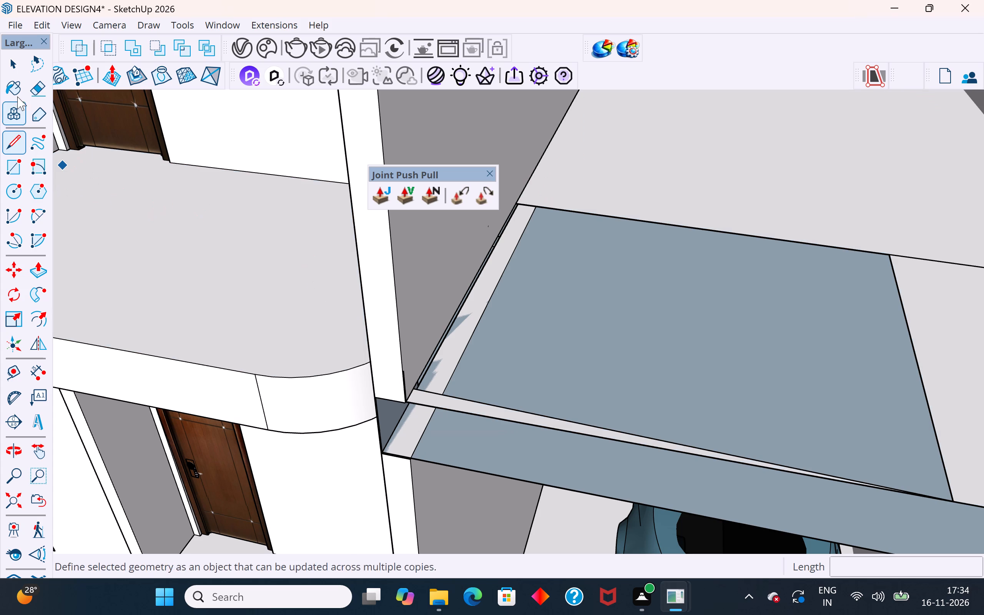
Draw a line about 3 1/8" long across the narrow front floor strip where it meets the inner side wall.
left_click(7, 68)
scroll(377, 396, "up", 7)
middle_click_drag(416, 396, 418, 344)
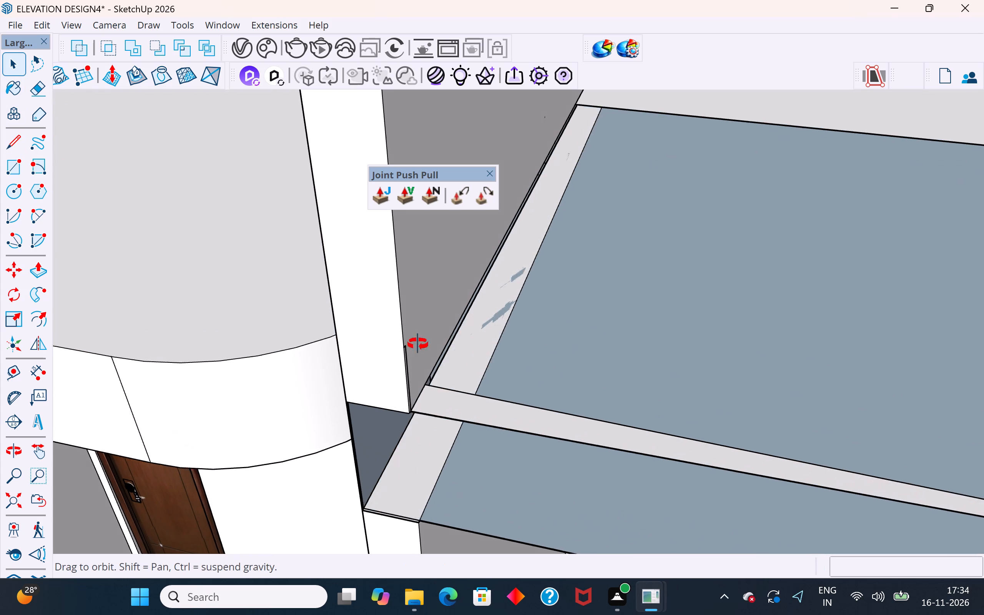
middle_click_drag(418, 344, 440, 128)
scroll(437, 255, "up", 4)
double_click(437, 257)
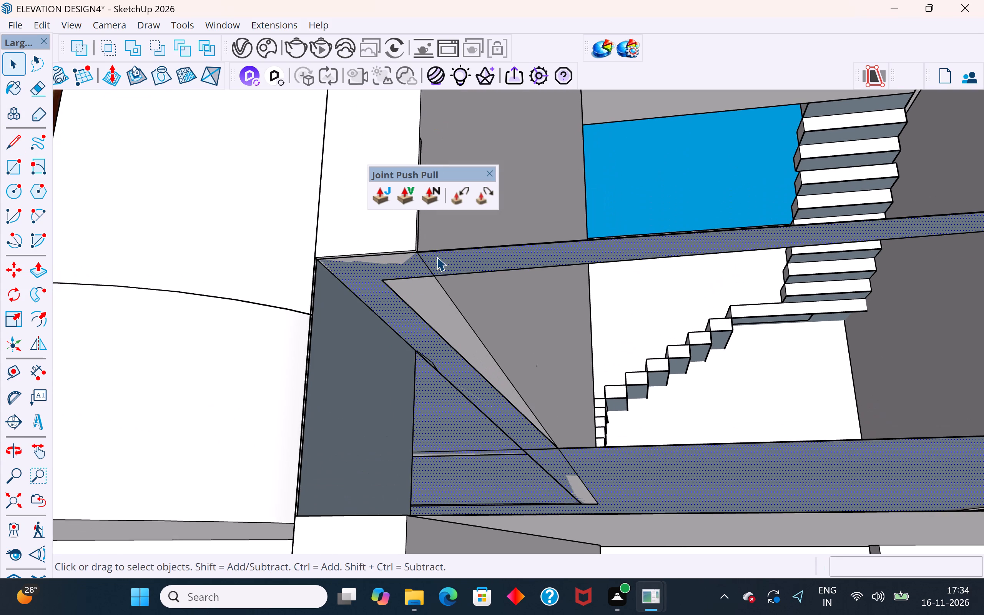
left_click(11, 144)
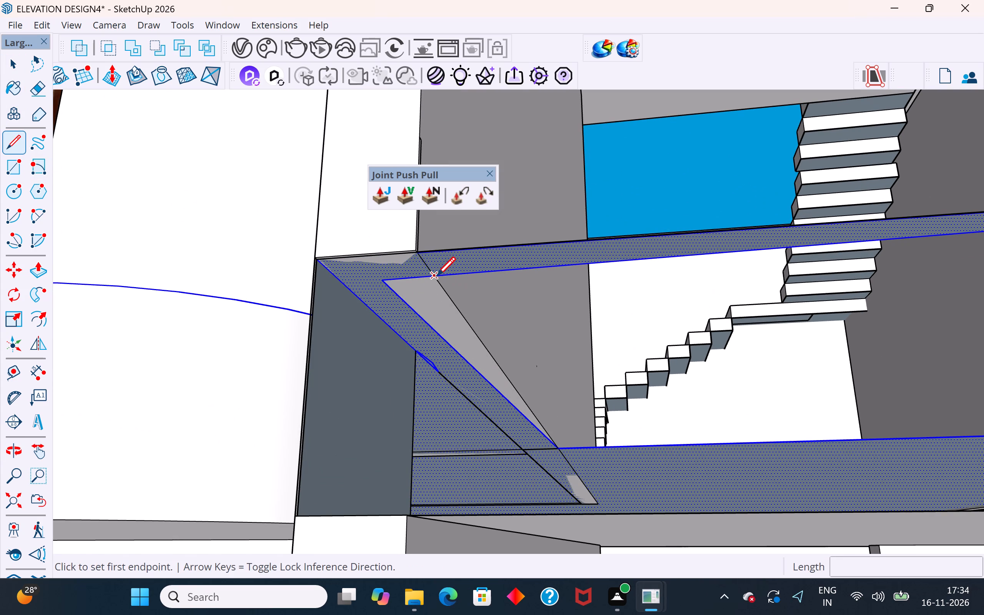
left_click(437, 277)
left_click(413, 256)
Delete the narrow front strip face of the upper car-bay floor along with its loose leftover edges.
left_click(7, 58)
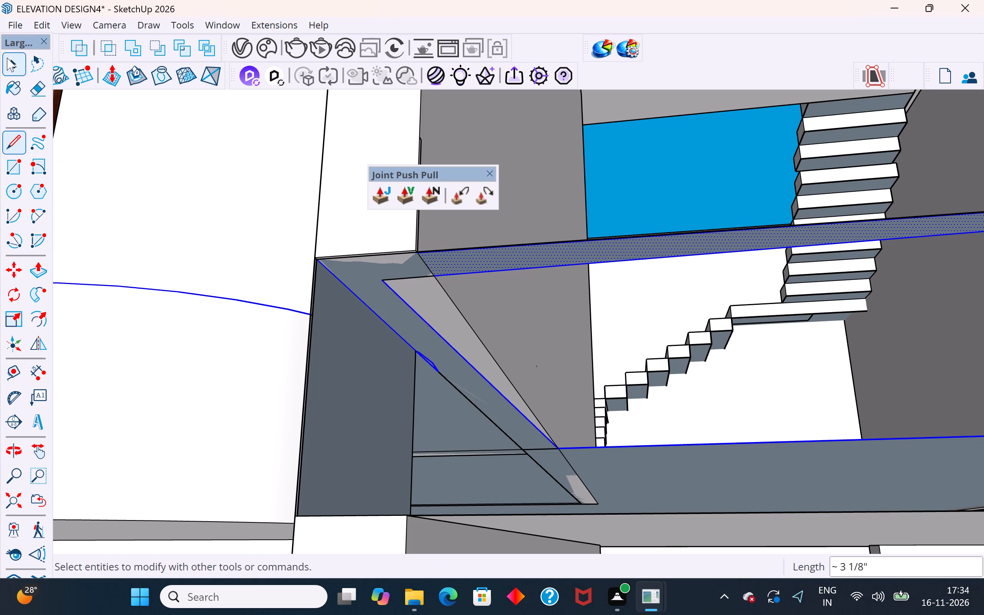
left_click(517, 240)
left_click(520, 256)
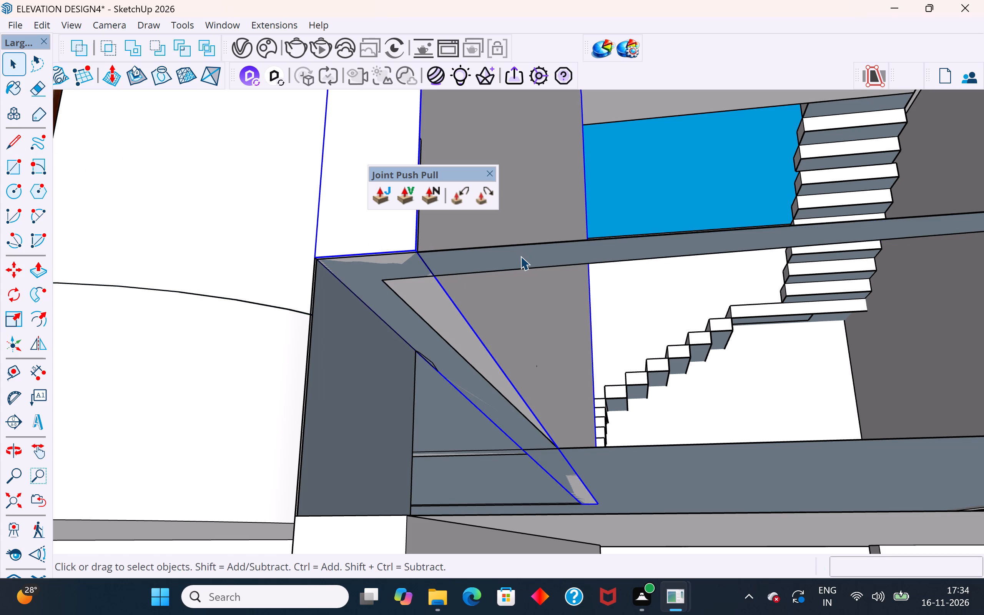
key("Delete")
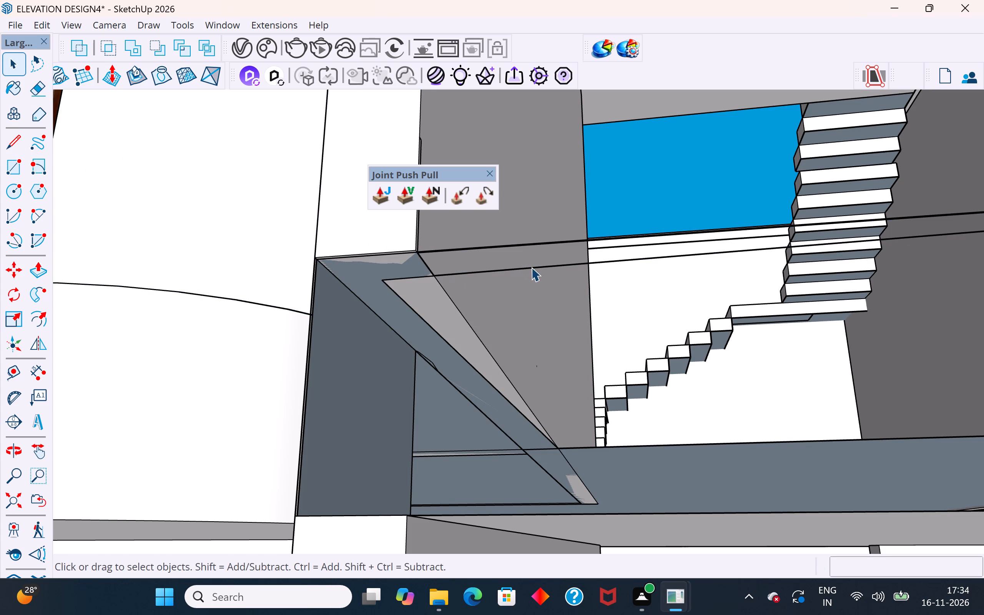
left_click(531, 267)
key("Delete")
left_click(536, 243)
key("Delete")
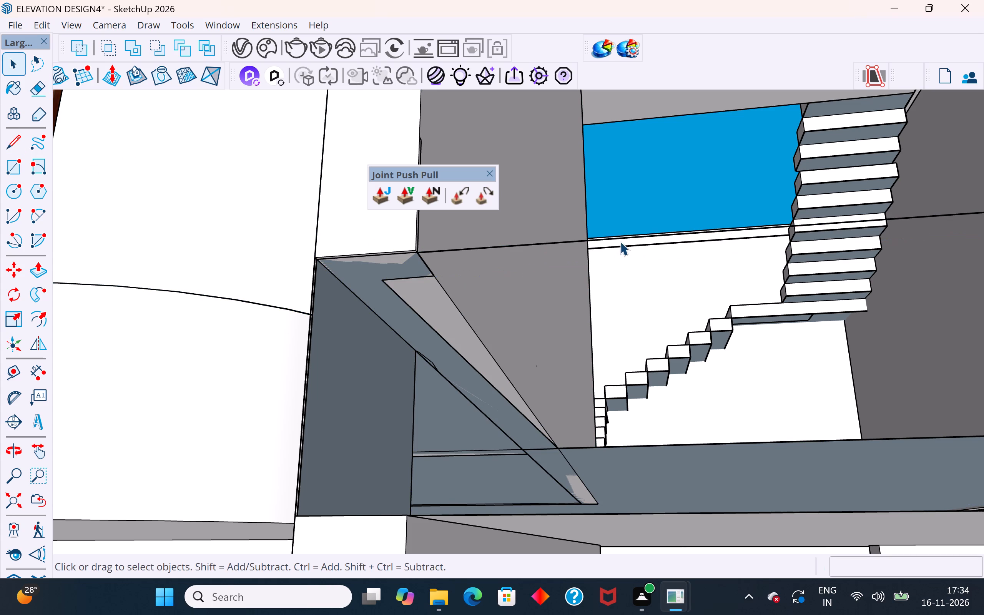
left_click(555, 243)
key("Delete")
Trace a line about 3' 6" long on the upper floor from the outer side wall to the opening's back corner.
scroll(544, 263, "down", 5)
middle_click_drag(548, 271, 557, 371)
scroll(549, 276, "down", 1)
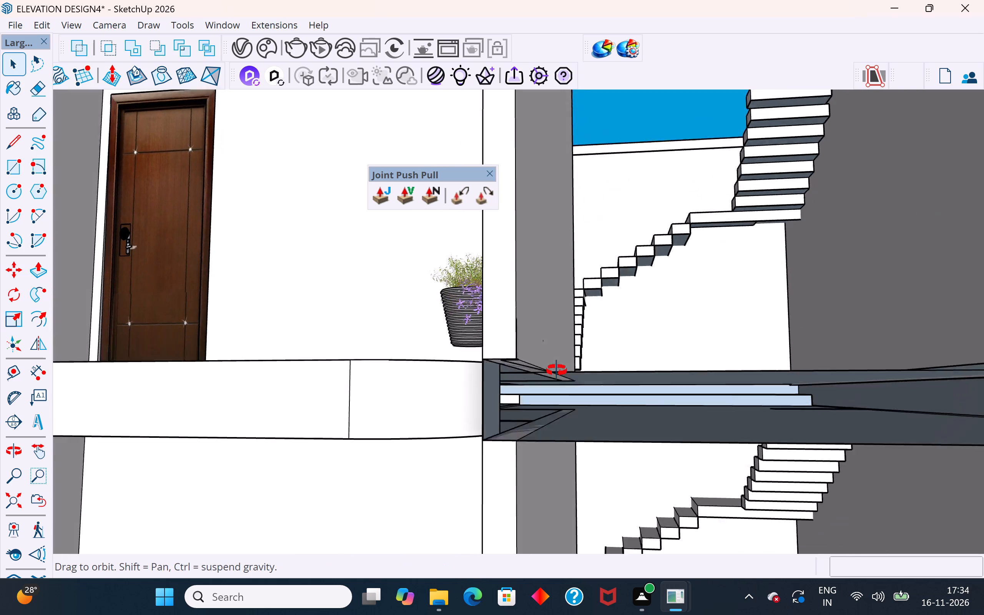
middle_click_drag(557, 371, 556, 438)
scroll(539, 330, "down", 4)
middle_click_drag(640, 408, 794, 314)
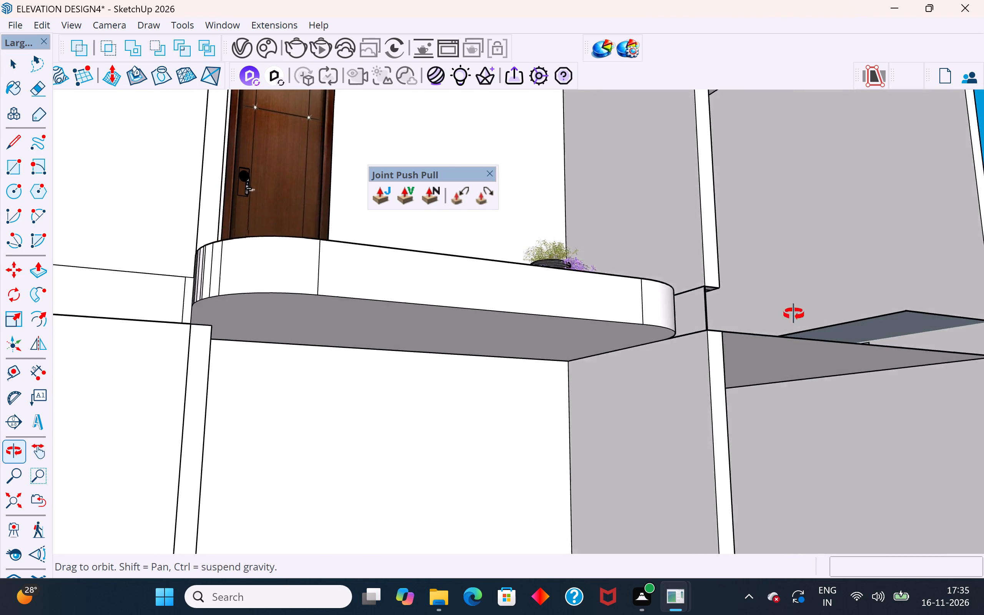
middle_click_drag(794, 314, 762, 473)
left_click(896, 376)
middle_click_drag(898, 376, 833, 410)
double_click(846, 407)
left_click(12, 143)
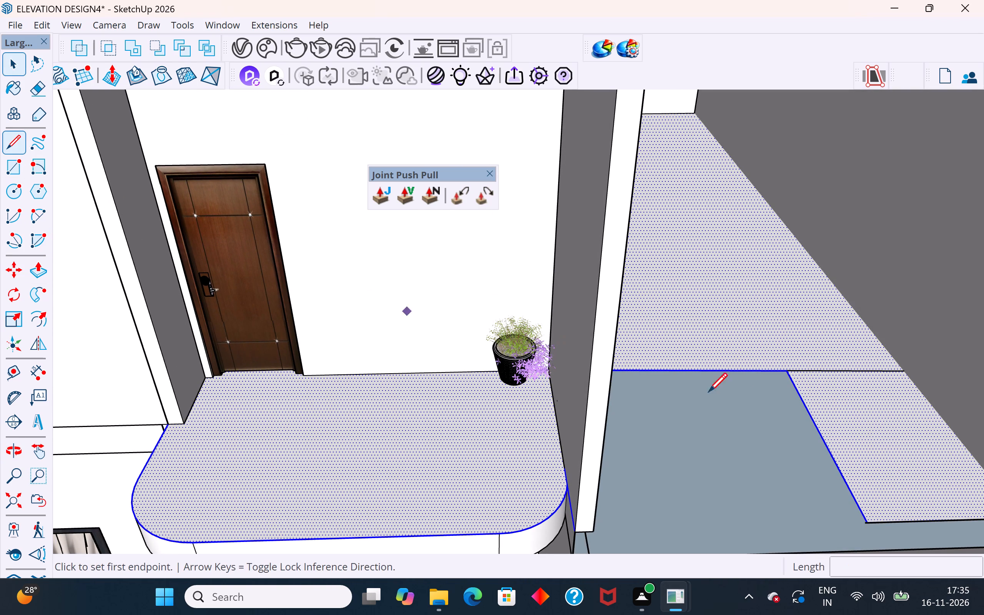
left_click(904, 373)
left_click(792, 373)
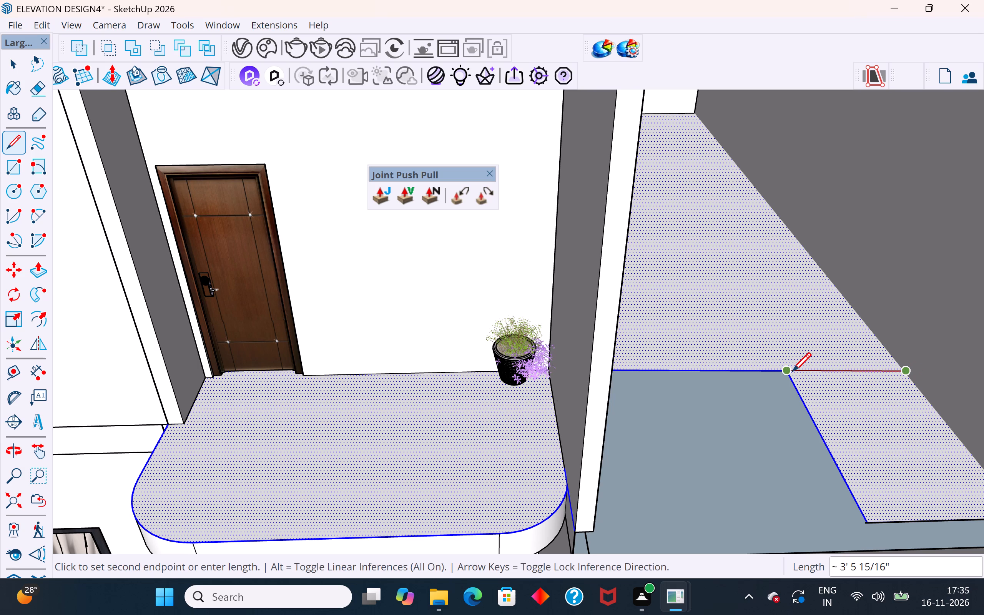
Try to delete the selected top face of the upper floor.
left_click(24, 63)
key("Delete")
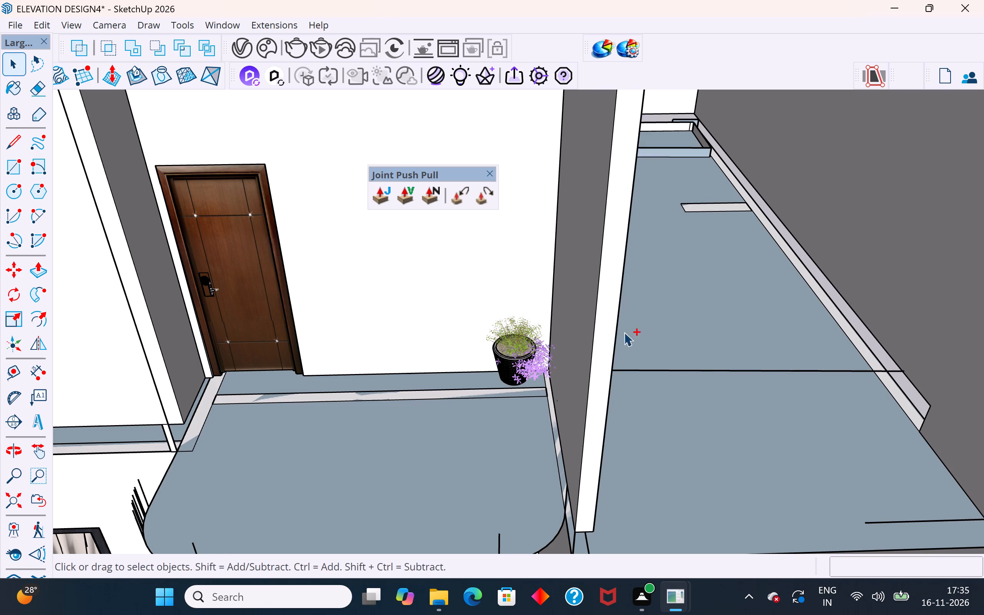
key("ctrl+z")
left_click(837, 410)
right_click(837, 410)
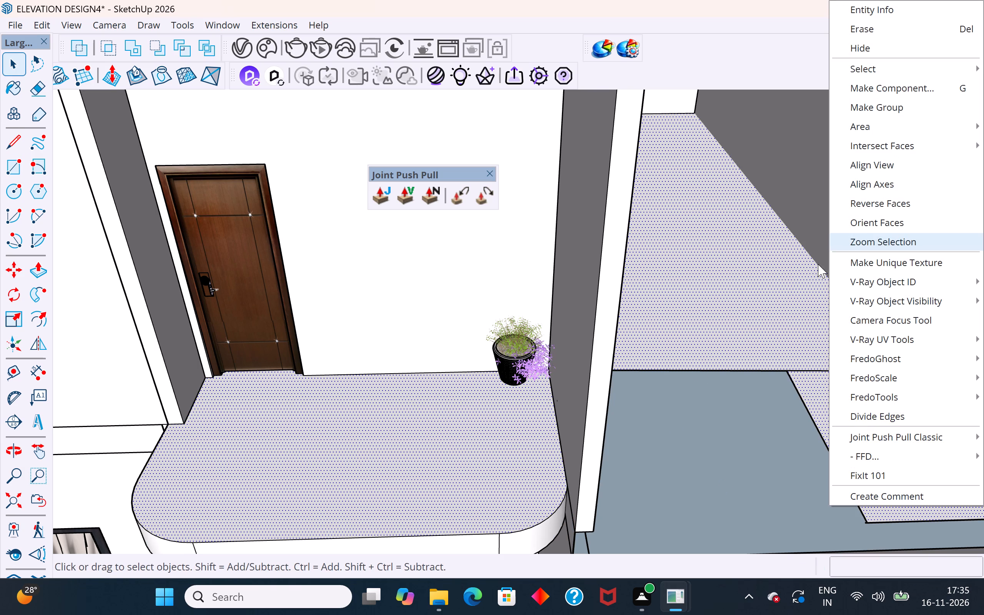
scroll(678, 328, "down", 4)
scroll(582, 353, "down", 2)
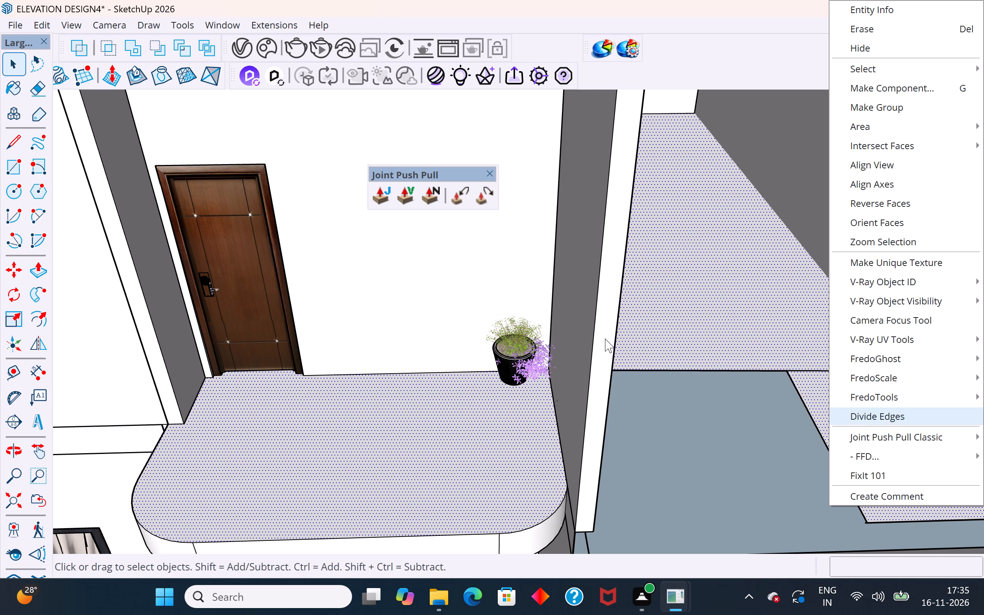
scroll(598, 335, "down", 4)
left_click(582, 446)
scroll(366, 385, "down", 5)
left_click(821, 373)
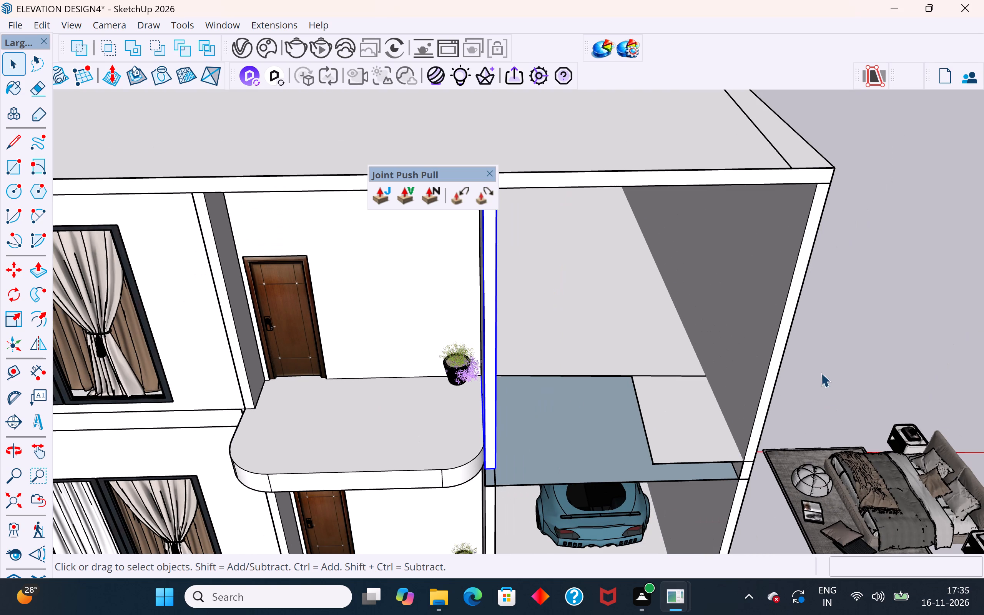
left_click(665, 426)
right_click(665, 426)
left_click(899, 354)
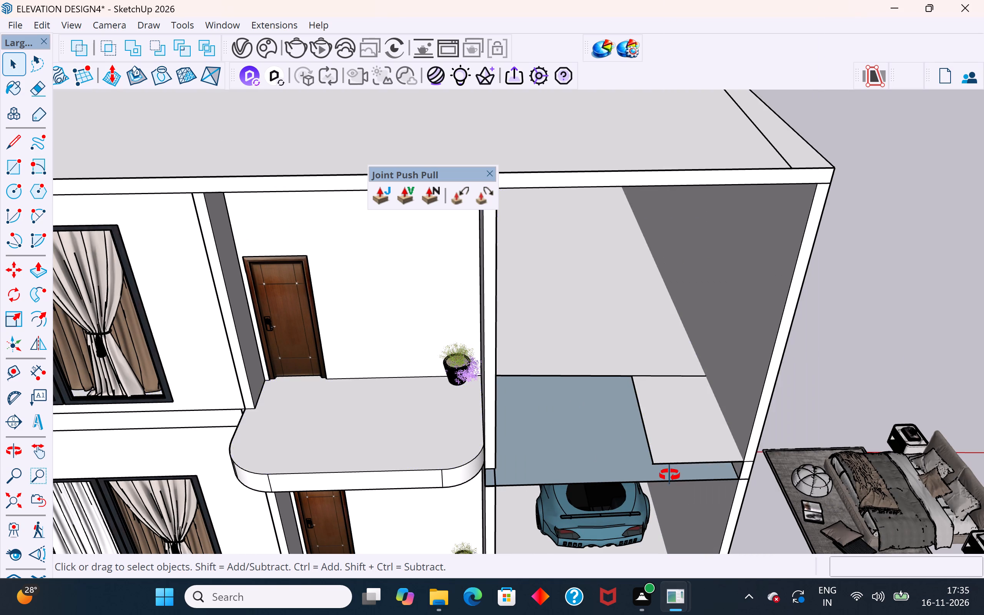
Draw a rectangle about 5' 6" by 3' 8" over the remaining floor piece between the opening and the outer side wall.
middle_click_drag(670, 475, 656, 310)
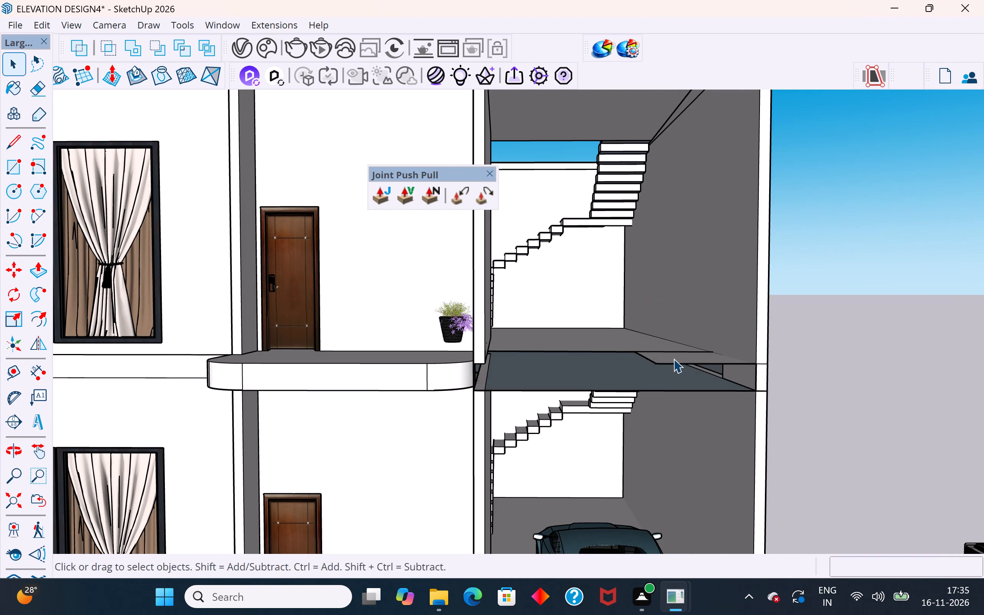
middle_click_drag(698, 347, 658, 417)
double_click(658, 426)
left_click(661, 438)
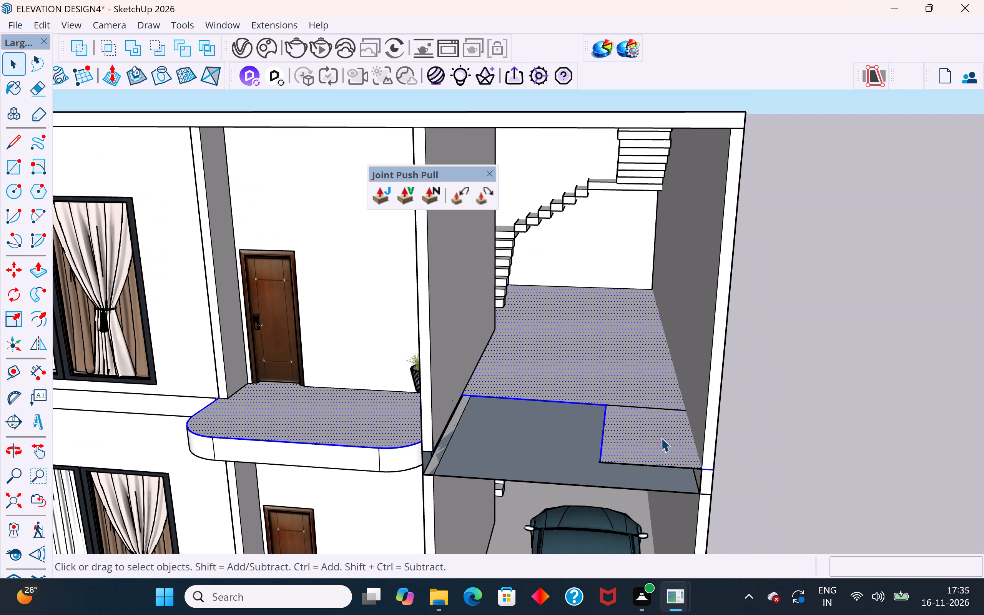
double_click(661, 438)
double_click(630, 440)
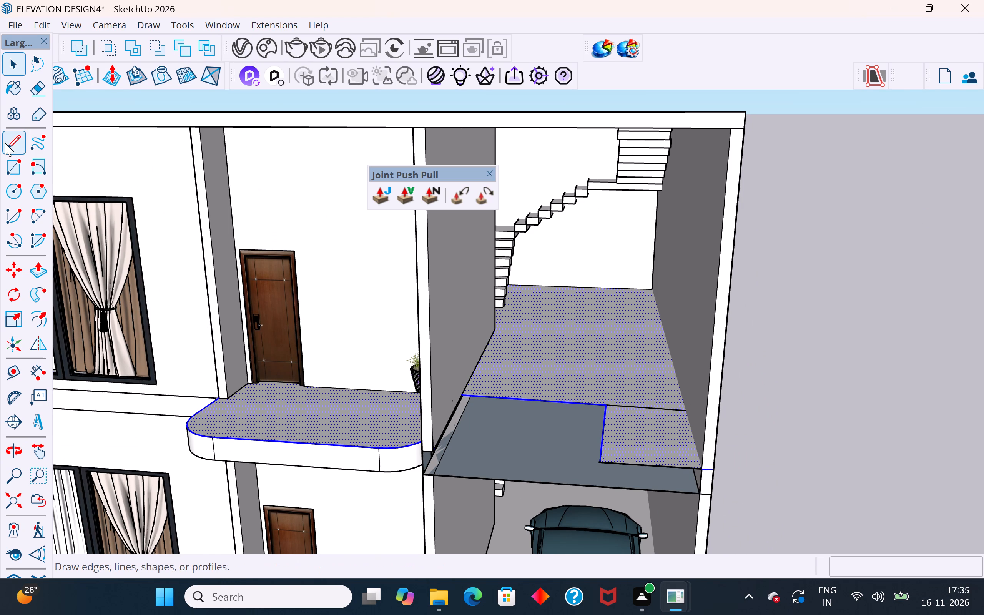
left_click(7, 175)
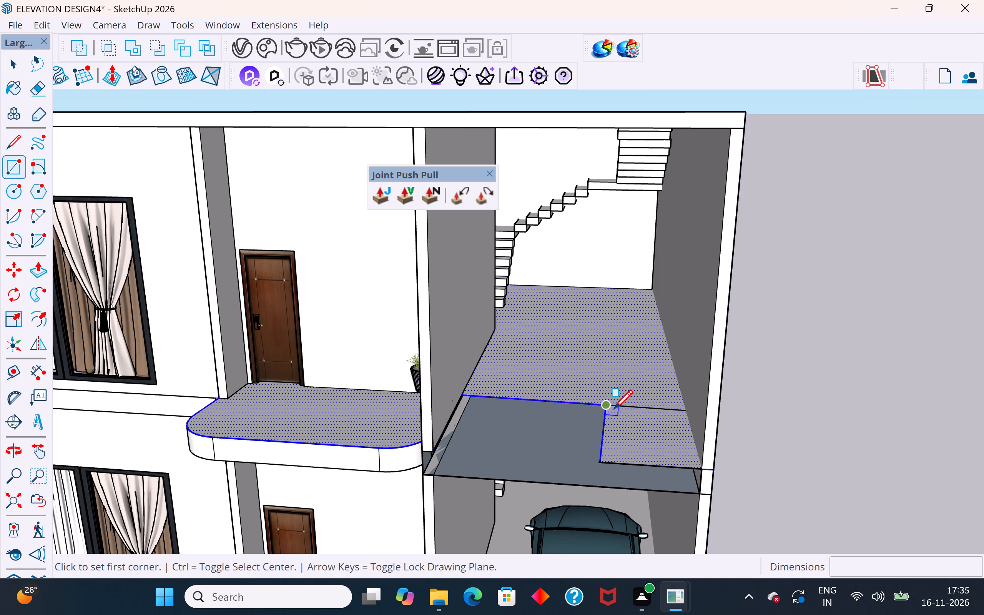
left_click(604, 412)
left_click(700, 473)
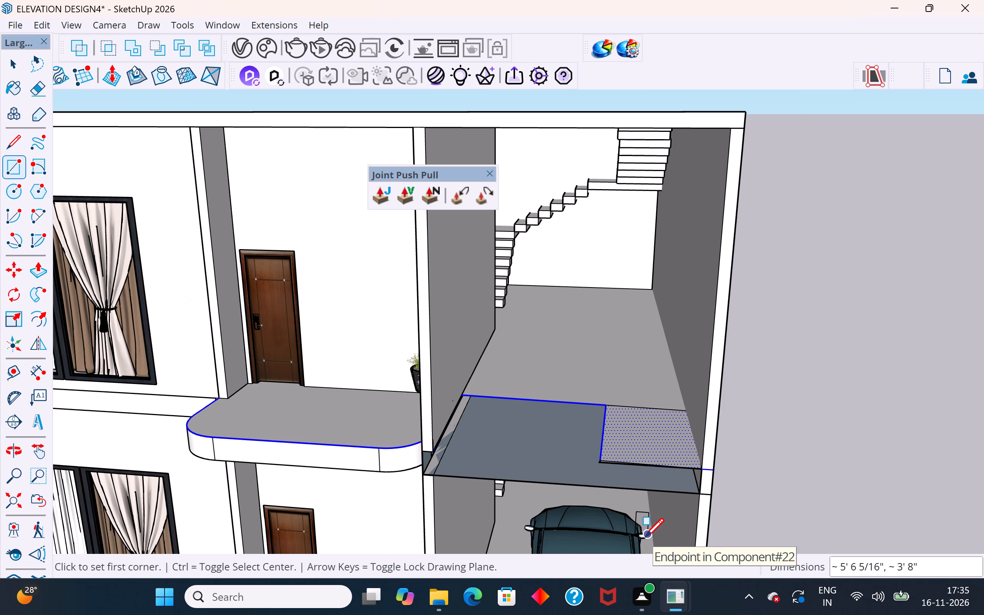
Delete only the remaining top floor face between the opening and the outer side wall.
key("Delete")
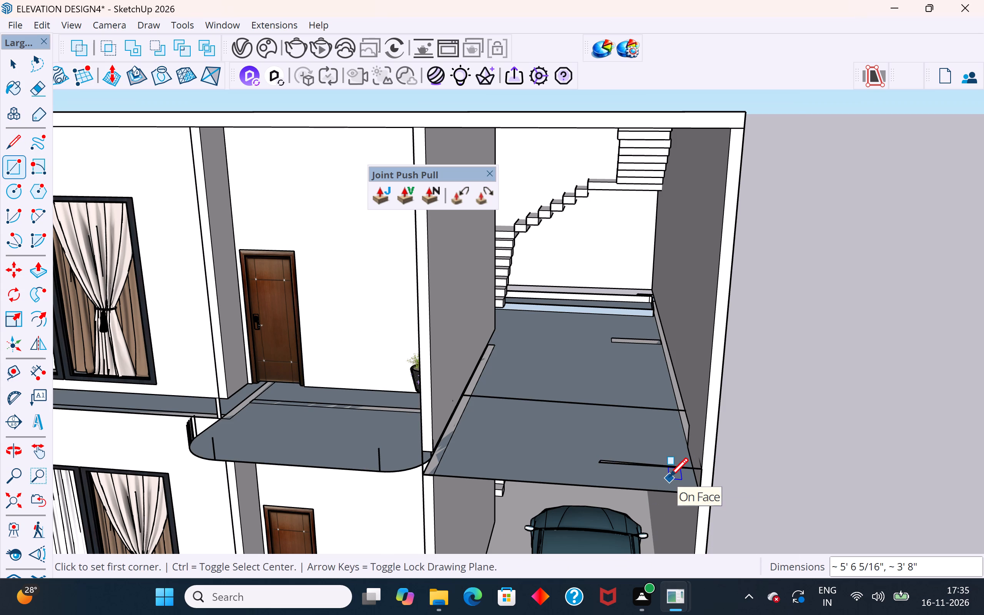
key("ctrl+z")
left_click(8, 69)
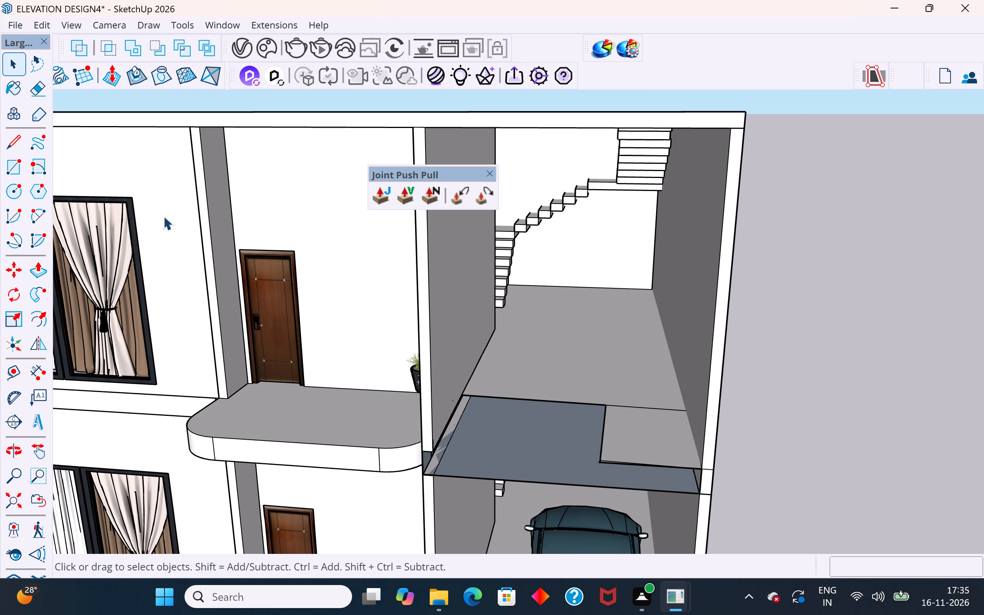
left_click(774, 428)
left_click(659, 445)
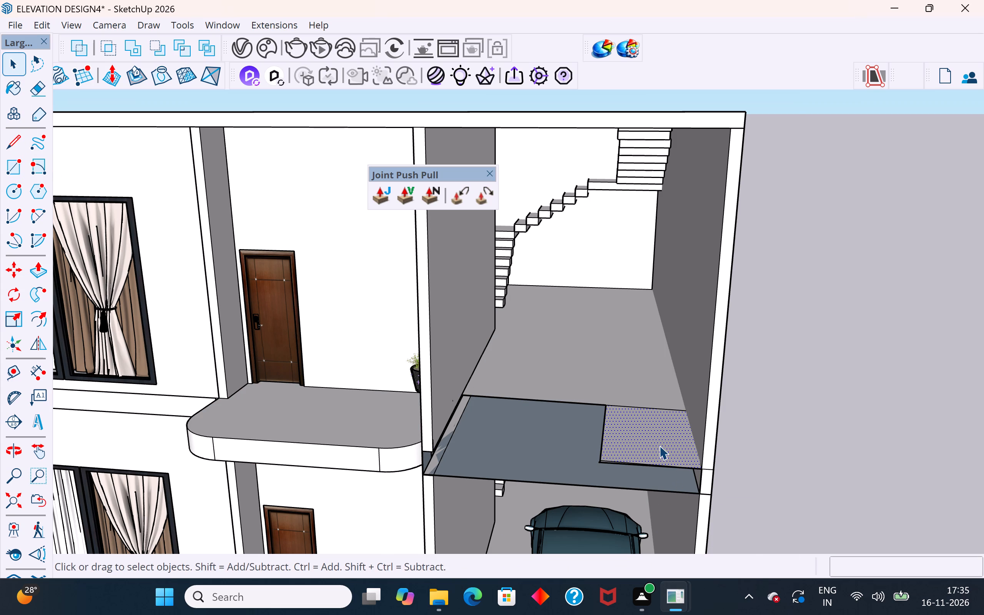
key("Delete")
Delete the leftover edges around the removed floor piece inside the opening above the car bay.
scroll(613, 465, "up", 4)
middle_click_drag(621, 459, 681, 339)
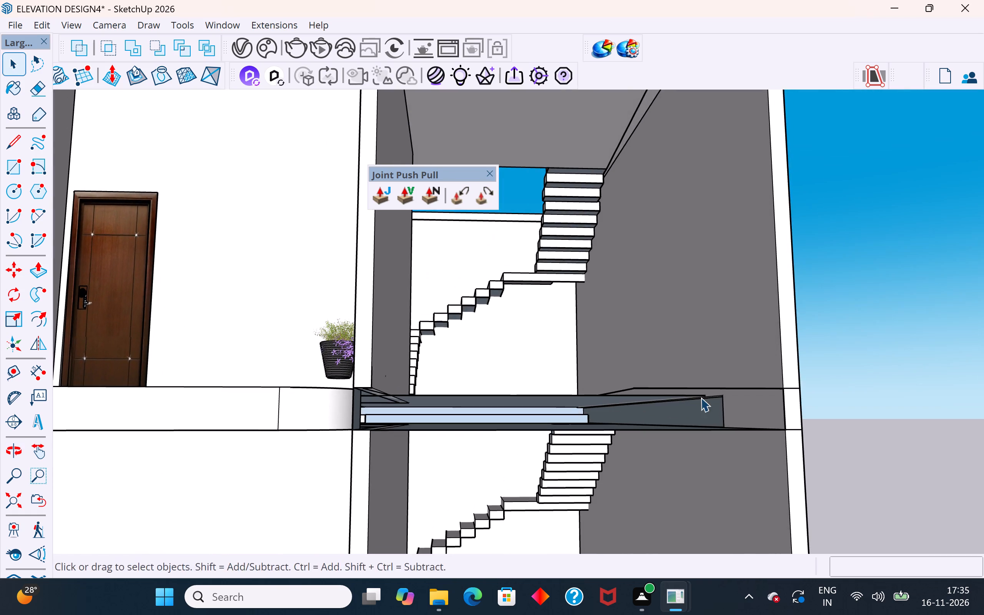
middle_click_drag(722, 399, 688, 559)
scroll(629, 330, "down", 4)
middle_click_drag(595, 489, 583, 533)
scroll(584, 528, "up", 3)
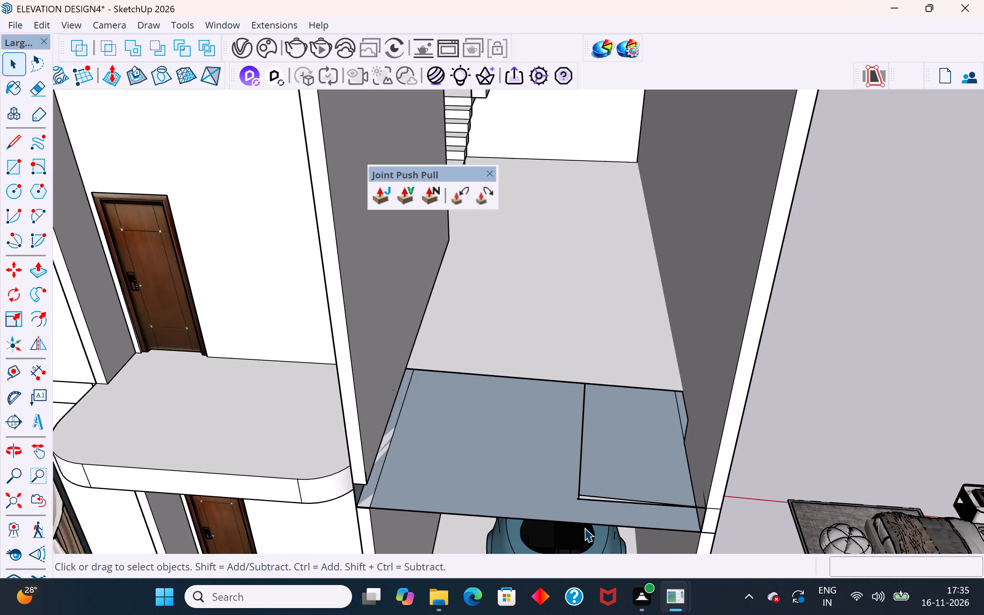
scroll(584, 528, "up", 5)
scroll(578, 484, "up", 6)
left_click(582, 484)
key("Delete")
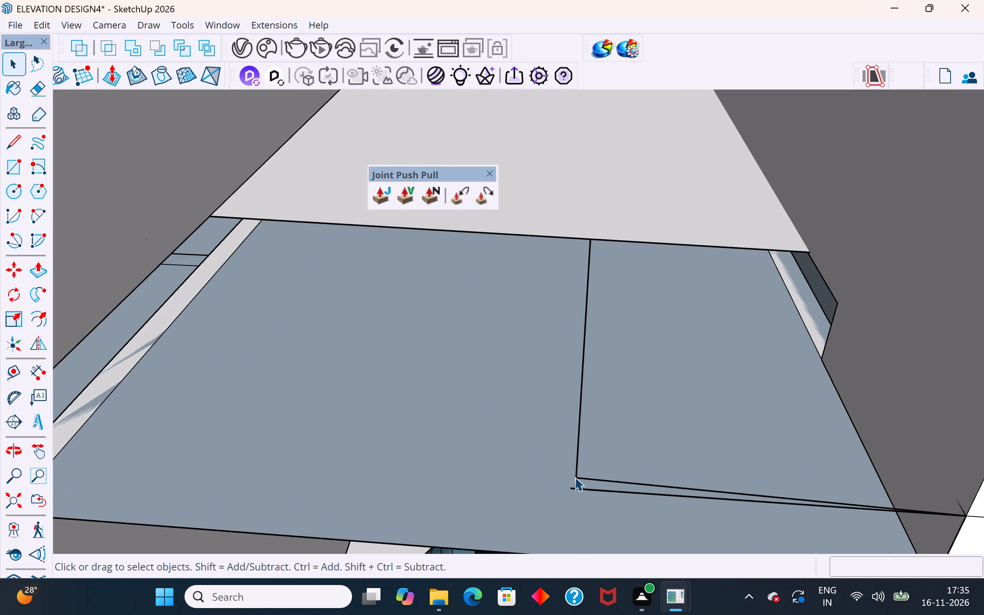
left_click(576, 476)
key("Delete")
left_click(578, 462)
key("Delete")
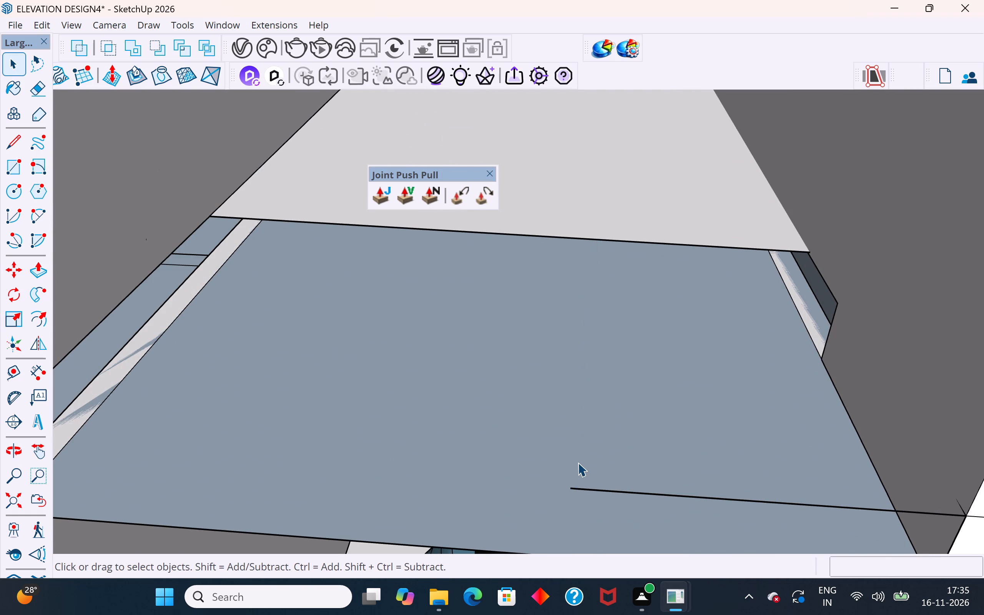
left_click(594, 489)
key("Delete")
scroll(596, 477, "down", 3)
scroll(594, 492, "up", 2)
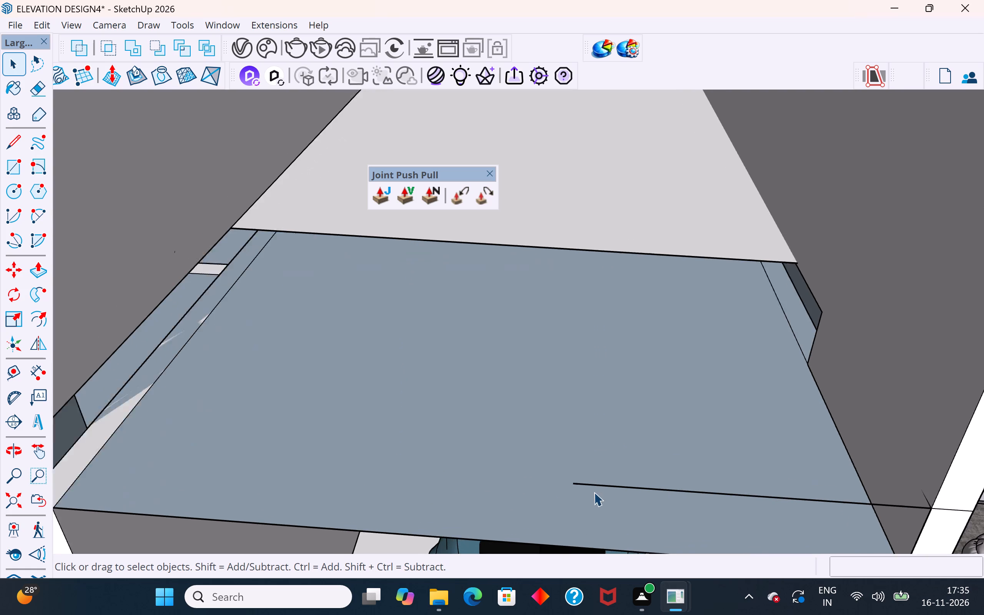
scroll(594, 492, "up", 1)
left_click(600, 485)
key("Delete")
left_click(573, 484)
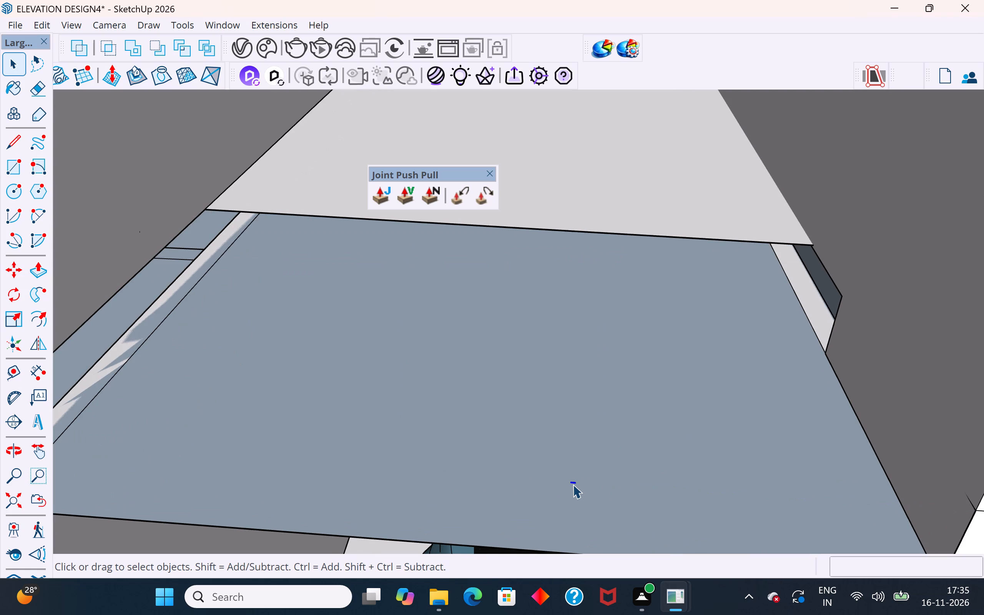
key("Delete")
Delete the last short stray edge floating in the opening above the car bay.
scroll(573, 484, "up", 6)
left_click(575, 484)
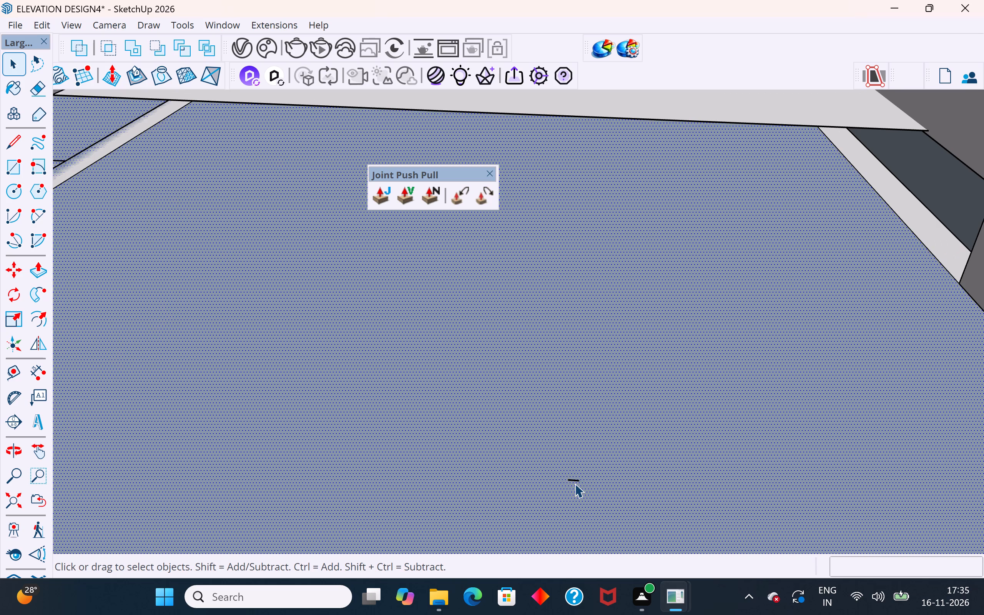
middle_click_drag(585, 462, 914, 367)
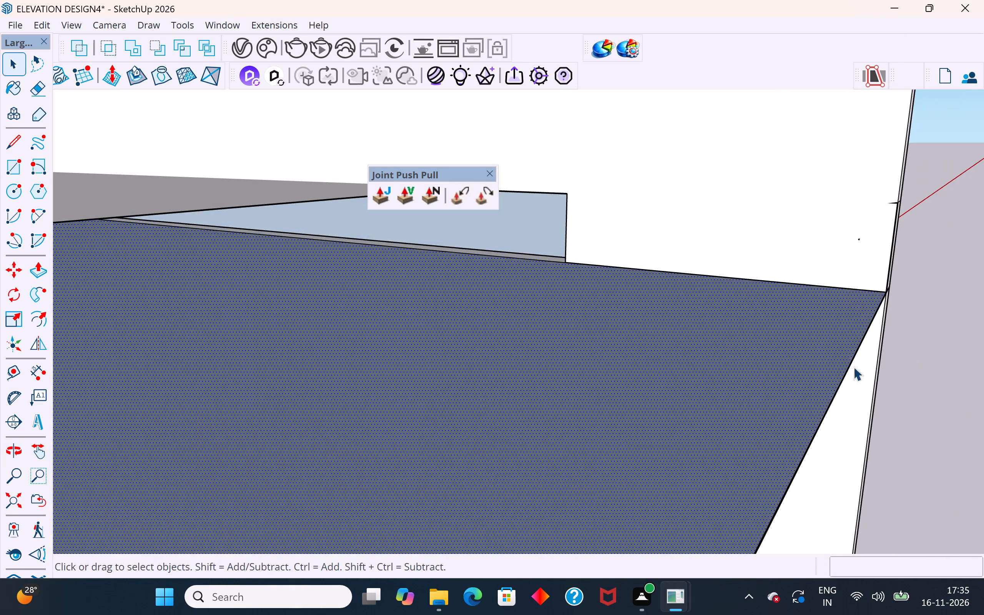
scroll(725, 376, "down", 3)
middle_click_drag(725, 377, 742, 365)
scroll(875, 272, "up", 3)
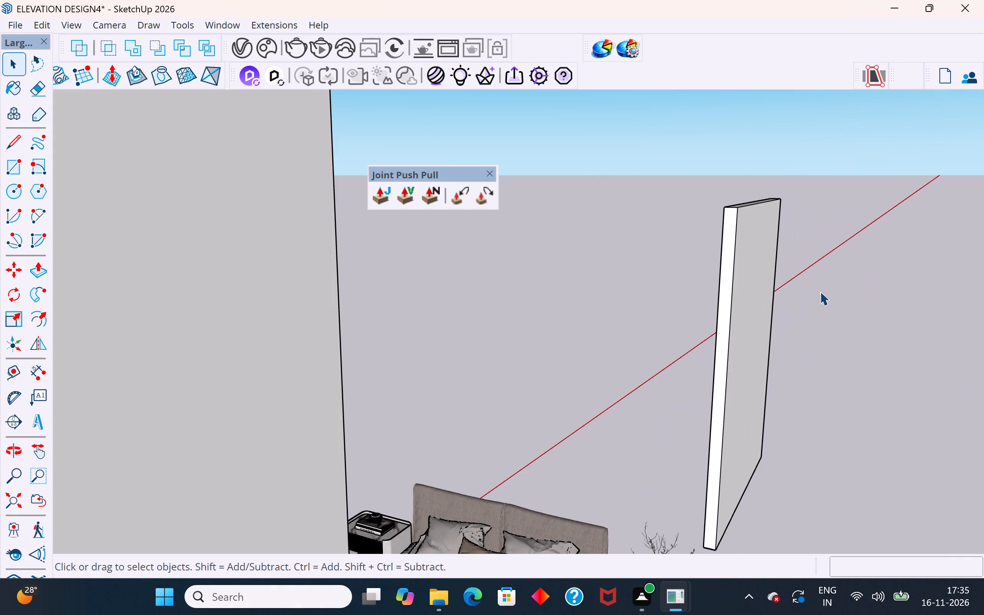
scroll(829, 296, "down", 2)
middle_click_drag(803, 316, 859, 337)
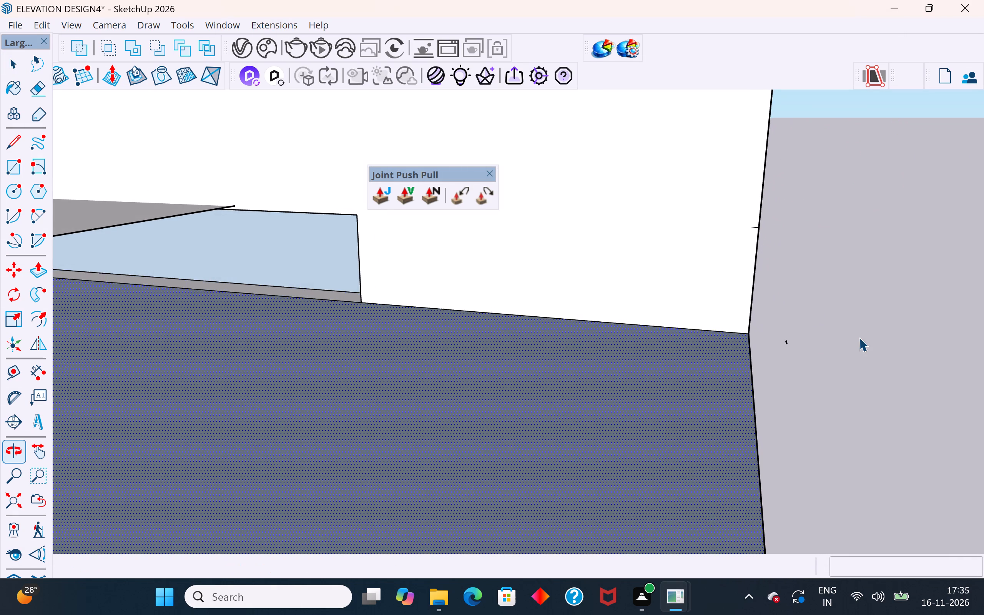
left_click(859, 337)
left_click_drag(812, 314, 785, 354)
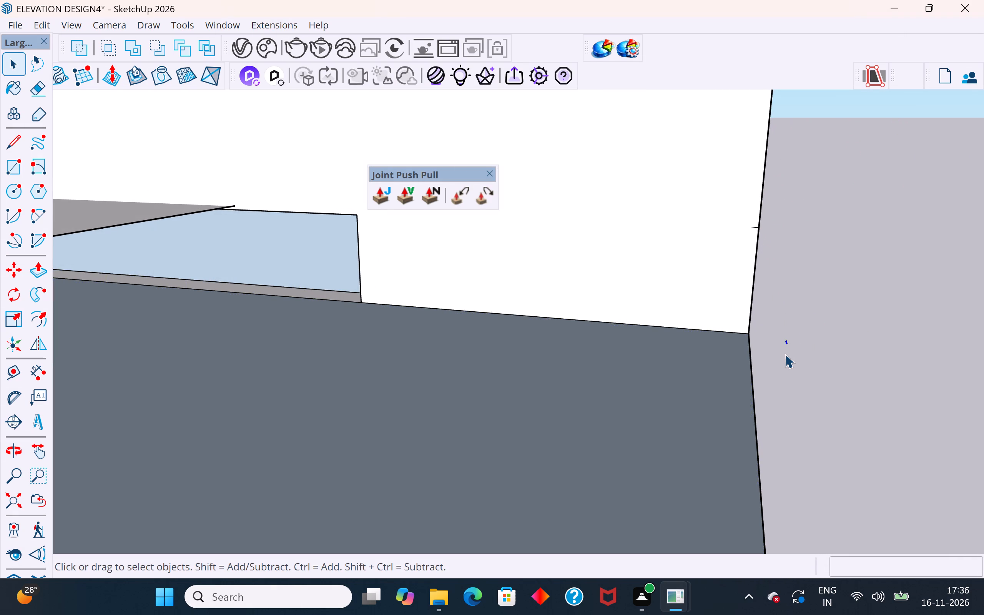
key("Delete")
Examine the cut-back intermediate floor slab above the car bay from the front and the outer side.
scroll(670, 395, "down", 9)
scroll(547, 465, "down", 5)
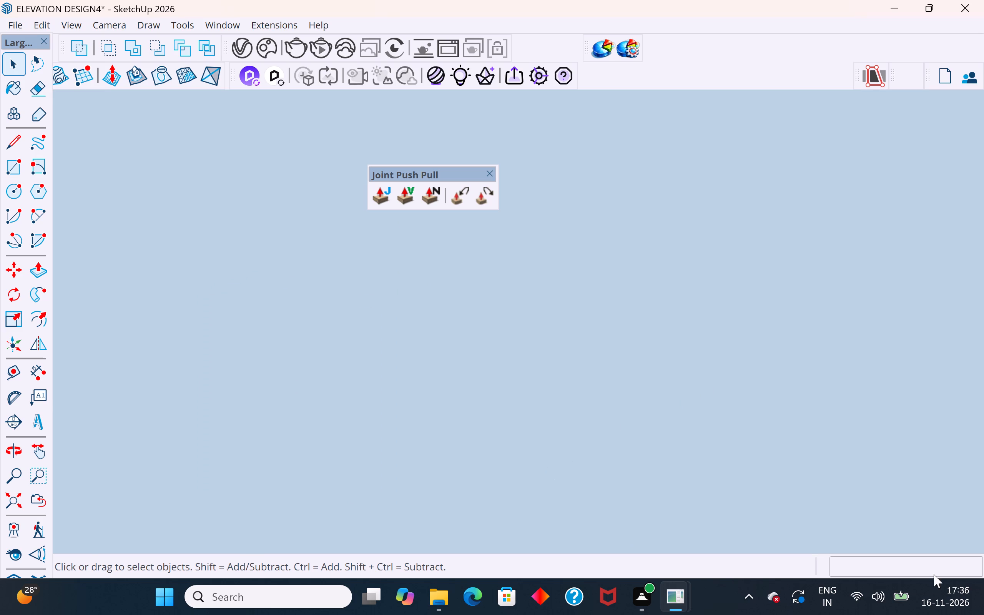
middle_click_drag(412, 360, 257, 431)
scroll(306, 386, "down", 6)
scroll(620, 334, "down", 3)
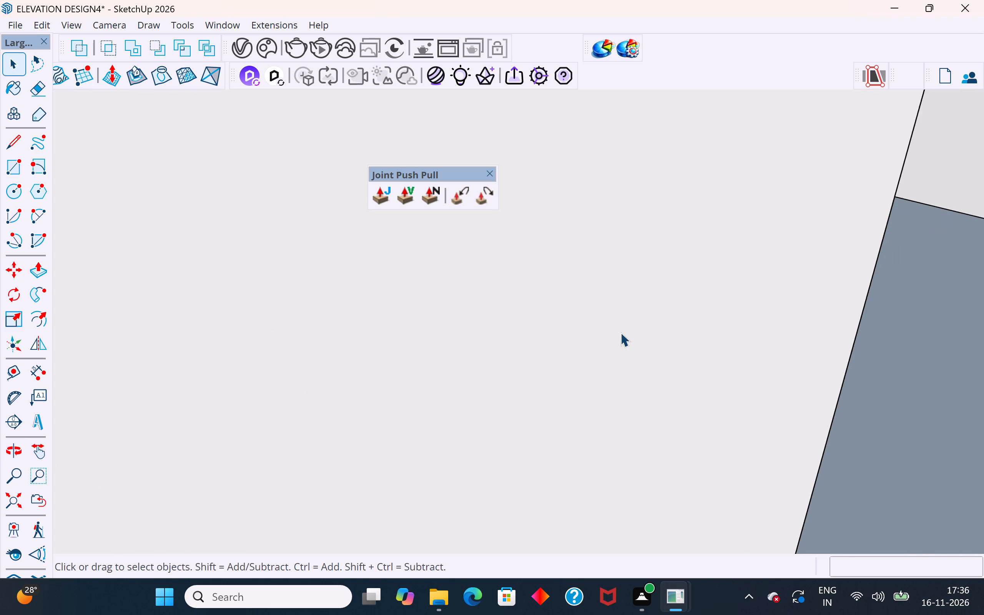
scroll(620, 332, "down", 20)
scroll(620, 332, "down", 15)
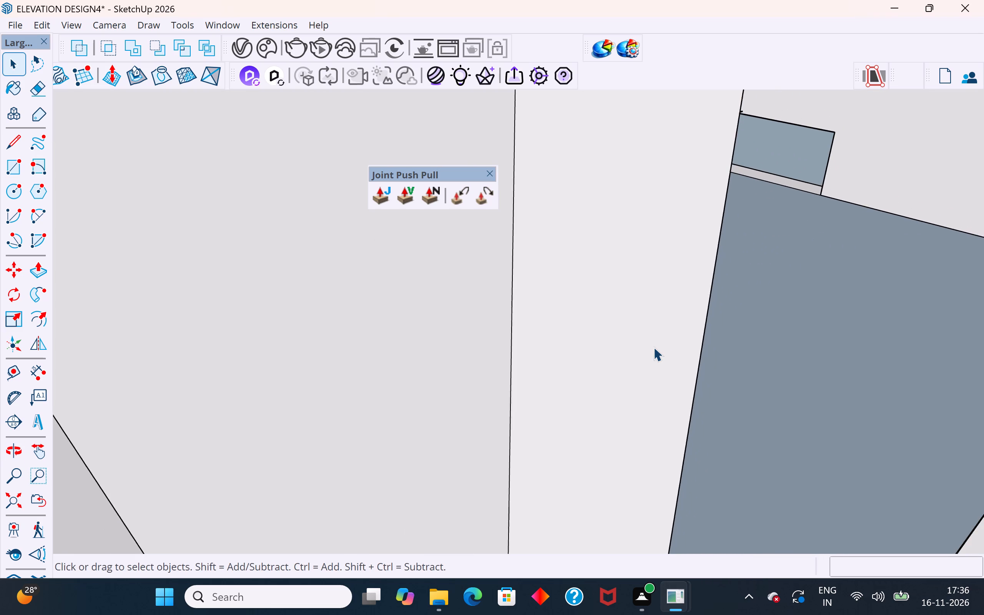
scroll(653, 347, "down", 5)
left_click(12, 497)
left_click(649, 477)
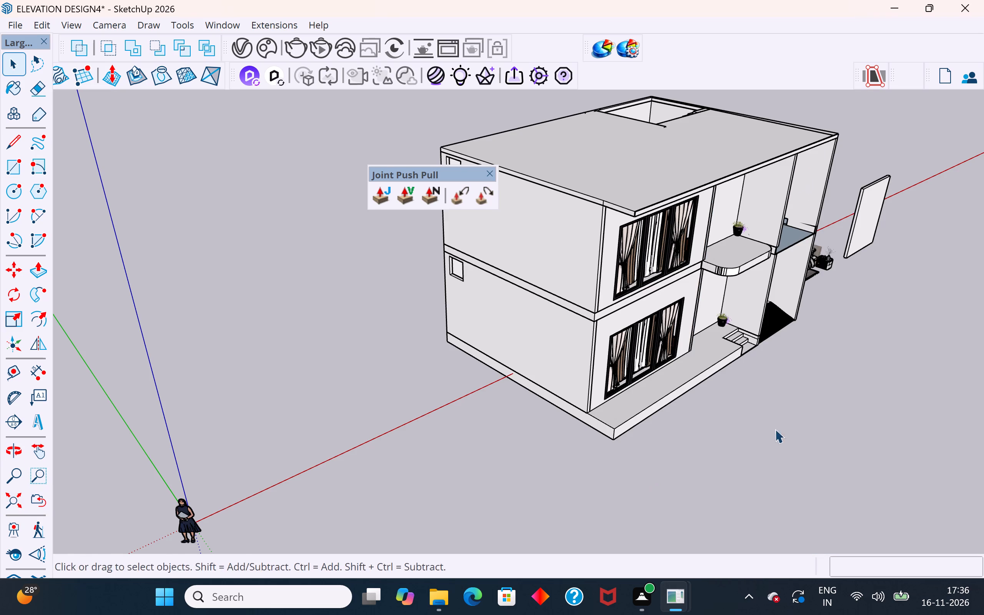
middle_click_drag(863, 376, 728, 372)
scroll(926, 288, "up", 3)
scroll(765, 301, "up", 2)
middle_click_drag(792, 310, 707, 287)
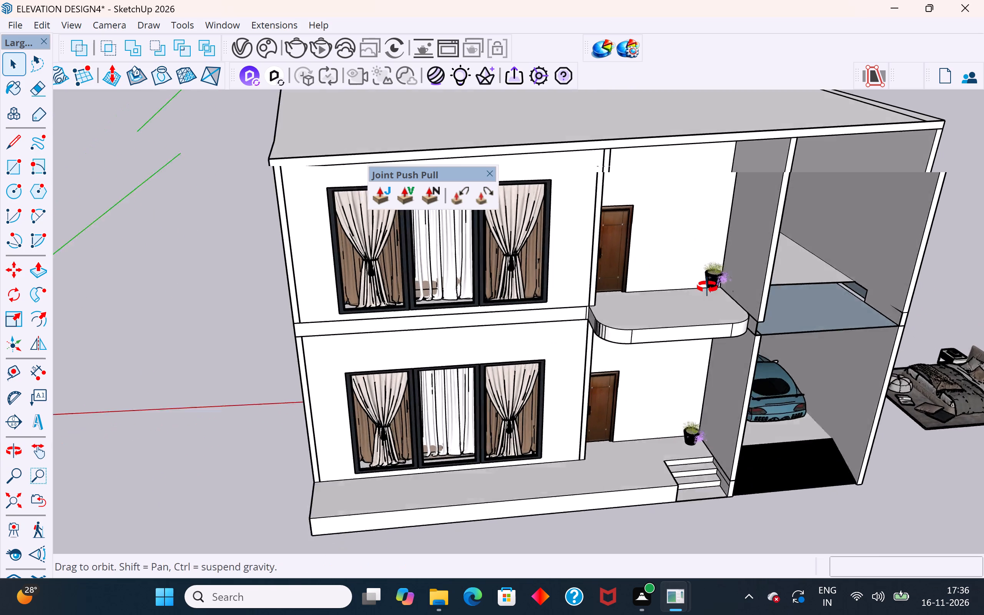
middle_click_drag(707, 287, 625, 288)
middle_click_drag(887, 327, 889, 301)
scroll(896, 344, "up", 3)
middle_click_drag(891, 345, 757, 345)
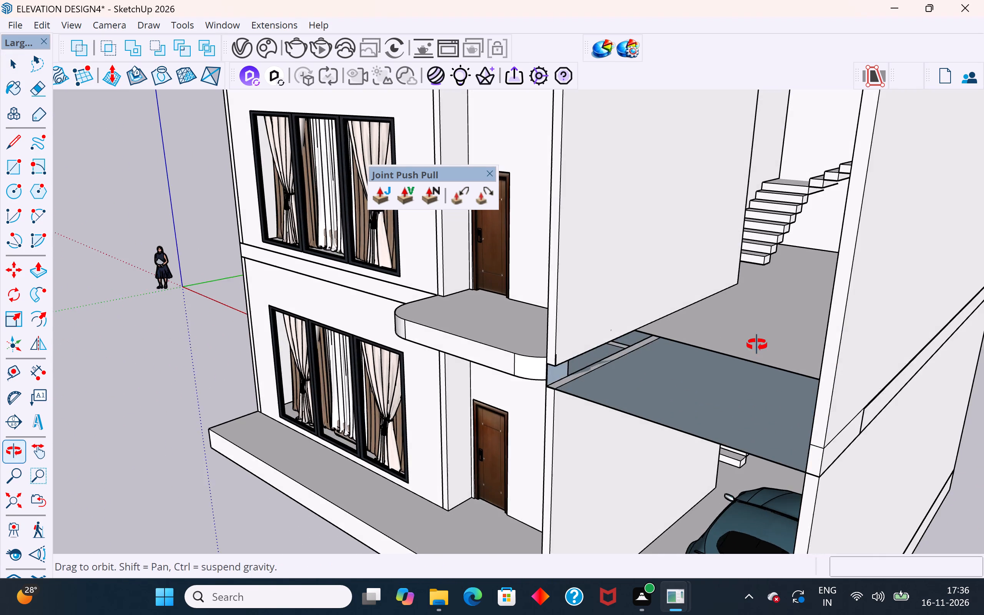
middle_click_drag(757, 345, 776, 358)
middle_click_drag(604, 379, 694, 314)
middle_click_drag(666, 296, 674, 277)
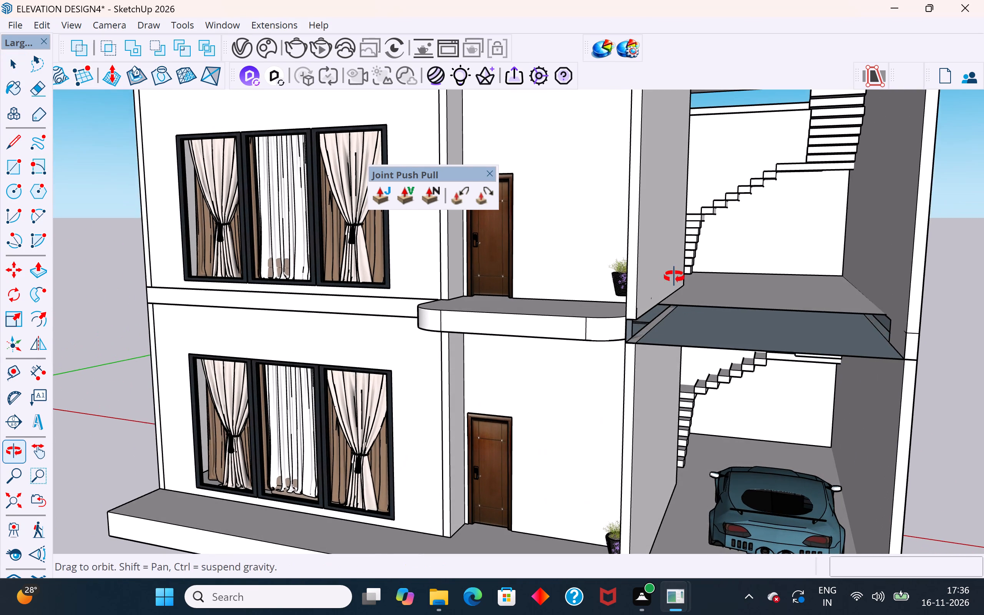
middle_click_drag(674, 277, 680, 259)
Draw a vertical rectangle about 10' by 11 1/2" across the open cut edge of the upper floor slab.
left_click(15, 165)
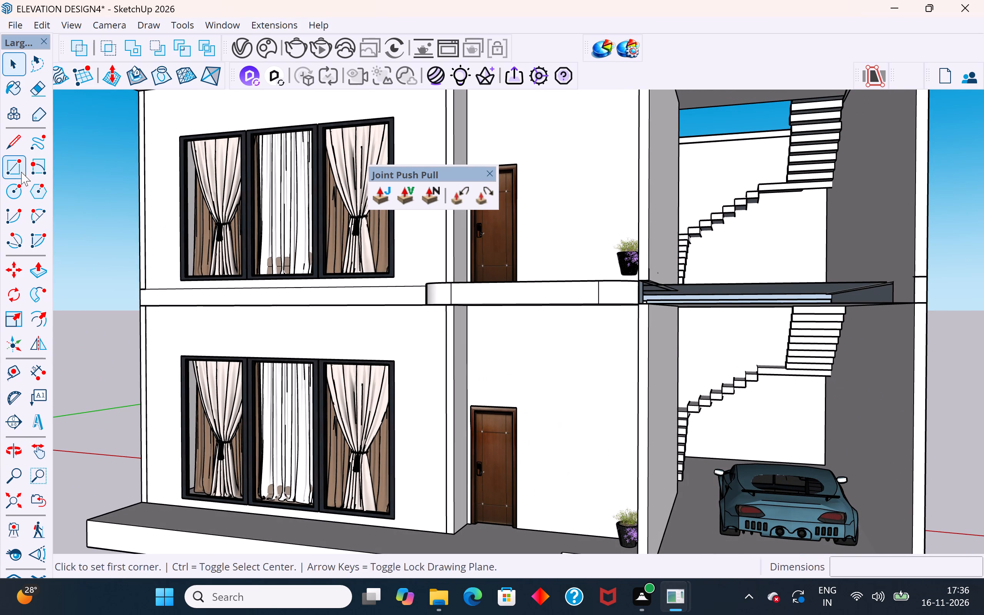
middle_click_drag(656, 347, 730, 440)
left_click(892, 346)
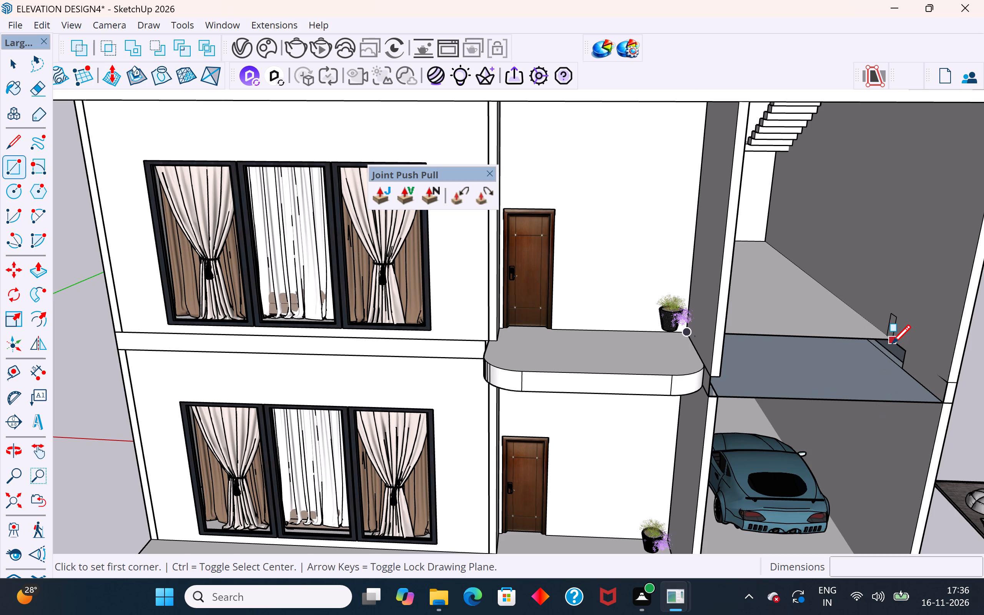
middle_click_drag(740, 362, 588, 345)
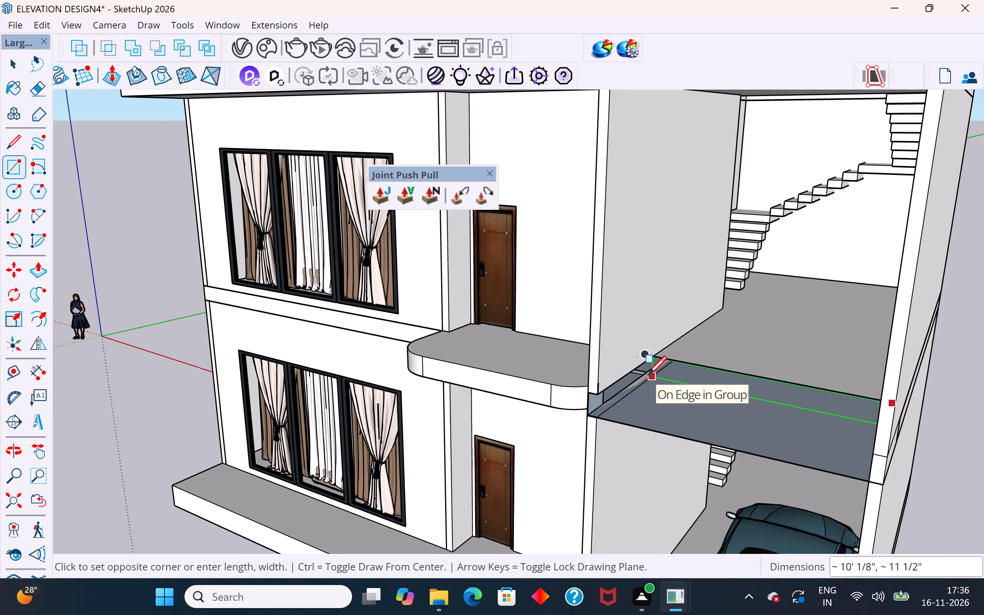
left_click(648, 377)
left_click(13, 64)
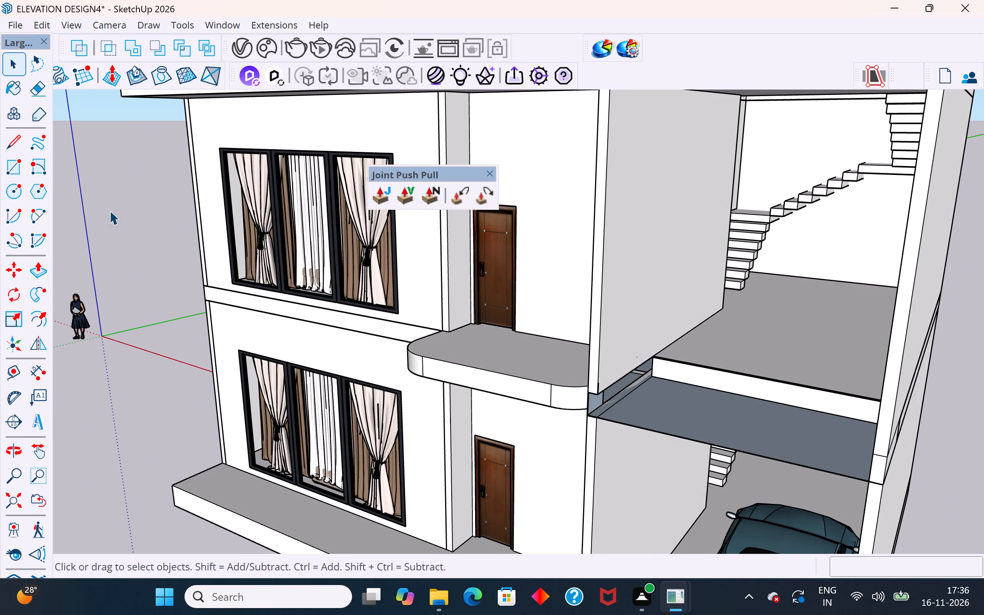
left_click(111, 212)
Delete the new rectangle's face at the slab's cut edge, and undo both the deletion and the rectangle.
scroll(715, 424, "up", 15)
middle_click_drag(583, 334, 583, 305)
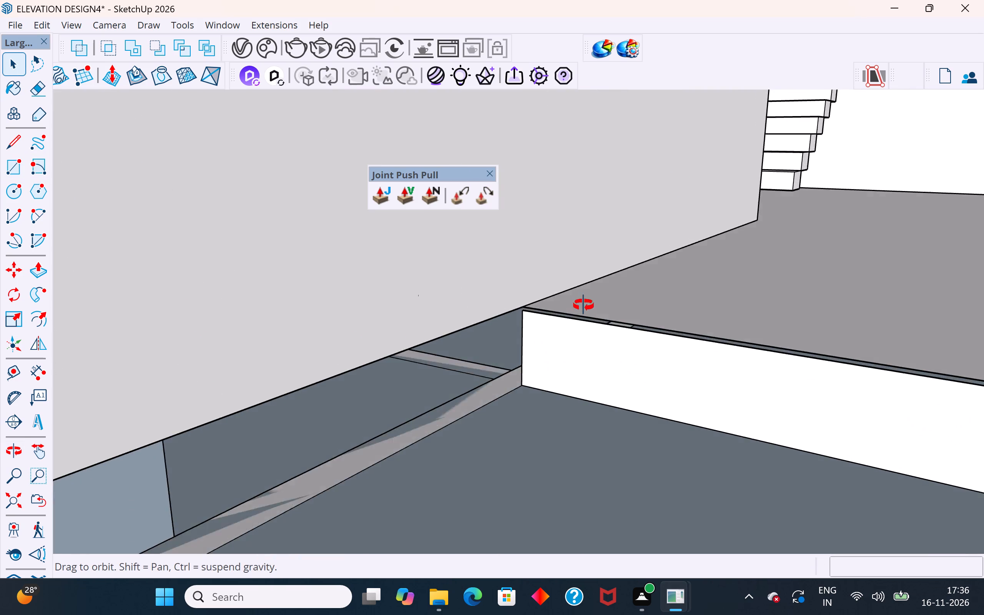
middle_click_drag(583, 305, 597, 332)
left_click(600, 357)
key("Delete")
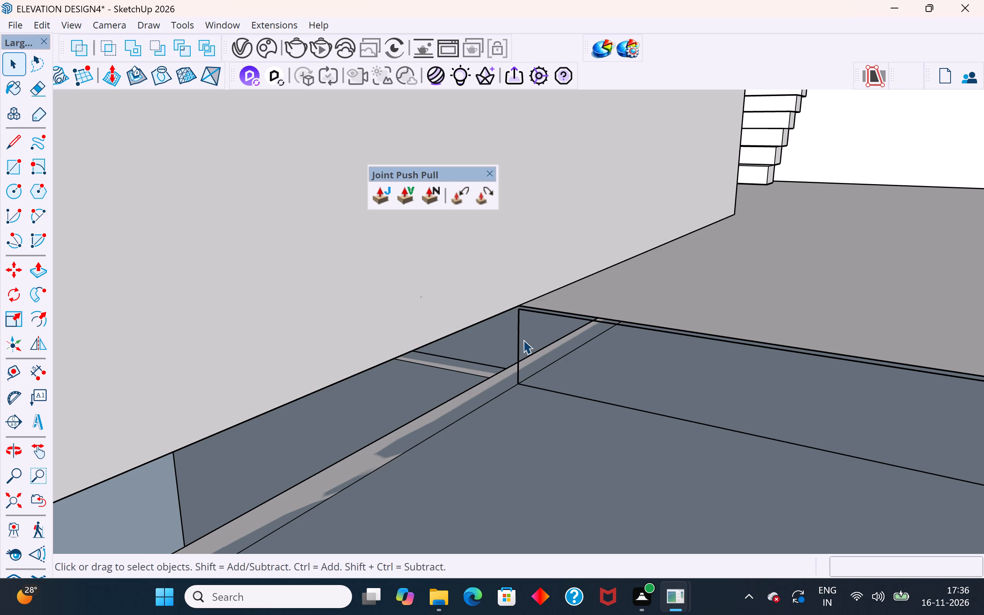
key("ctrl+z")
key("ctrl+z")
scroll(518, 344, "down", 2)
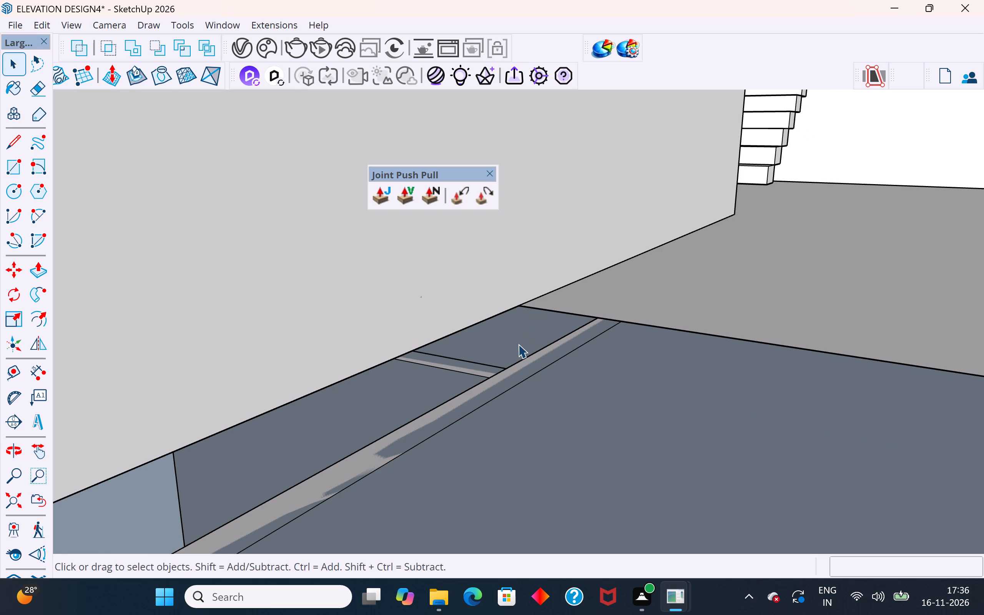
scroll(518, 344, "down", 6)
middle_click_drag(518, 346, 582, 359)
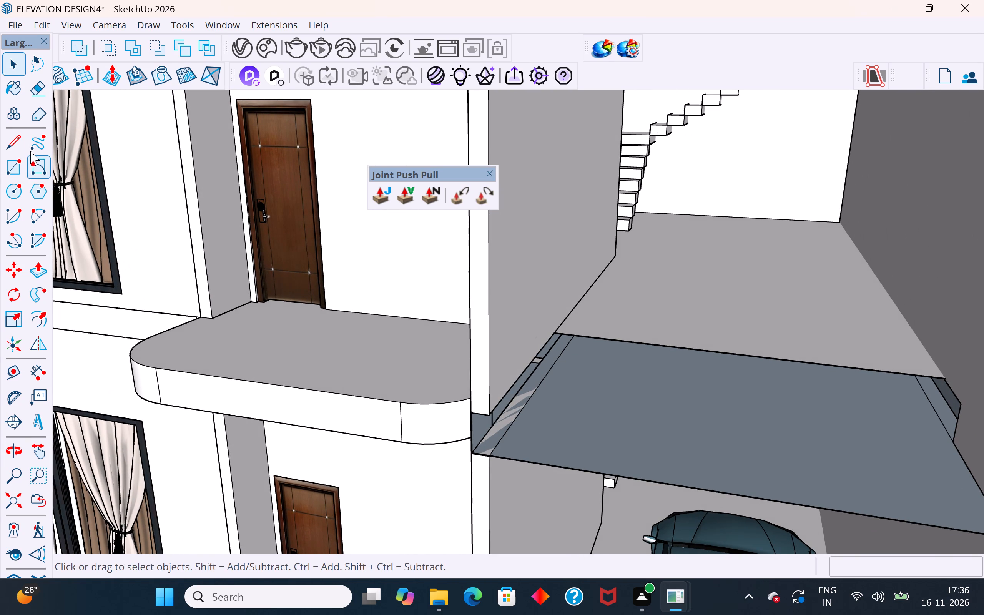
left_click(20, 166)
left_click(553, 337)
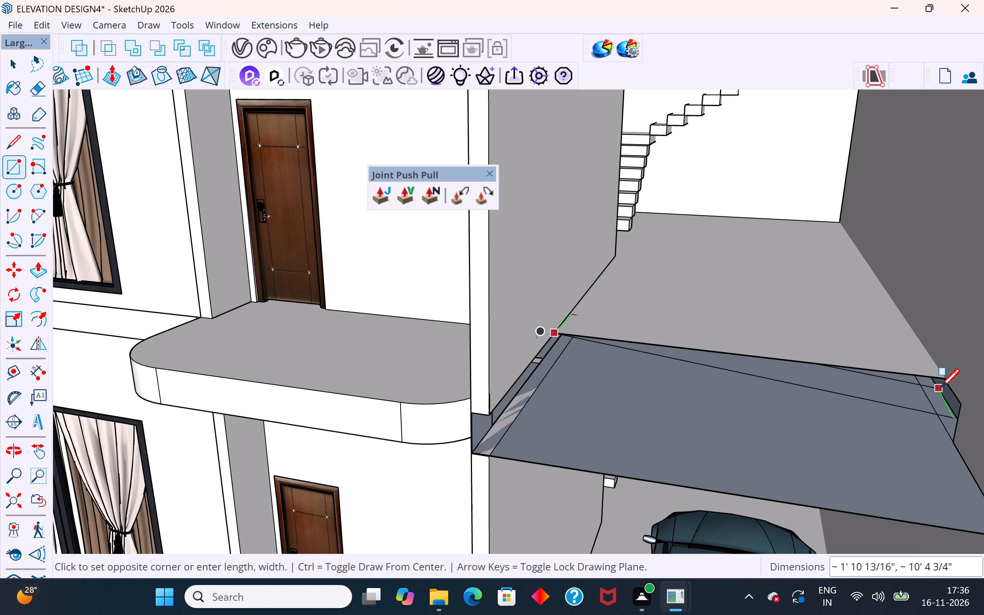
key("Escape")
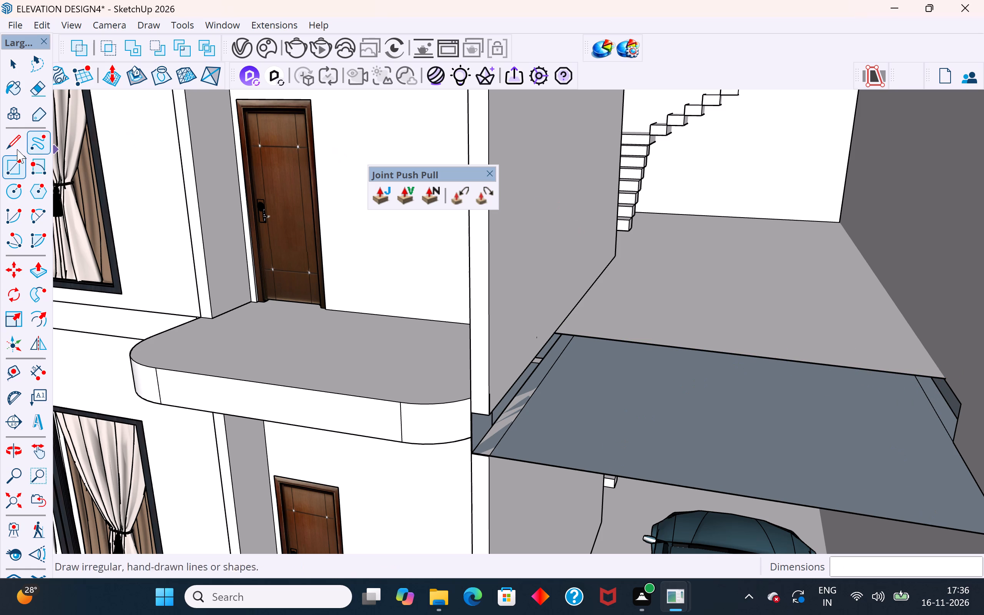
Close the cut-back slab's front edge with lines 1' down, about 10' across and 1' back up.
left_click(9, 148)
middle_click_drag(531, 284, 519, 234)
scroll(592, 322, "up", 4)
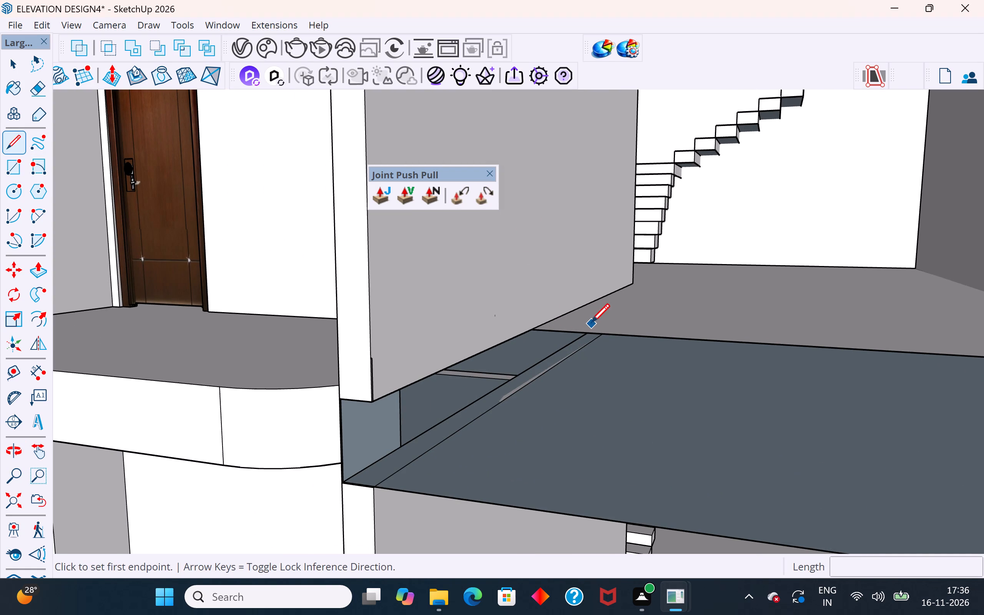
left_click(532, 329)
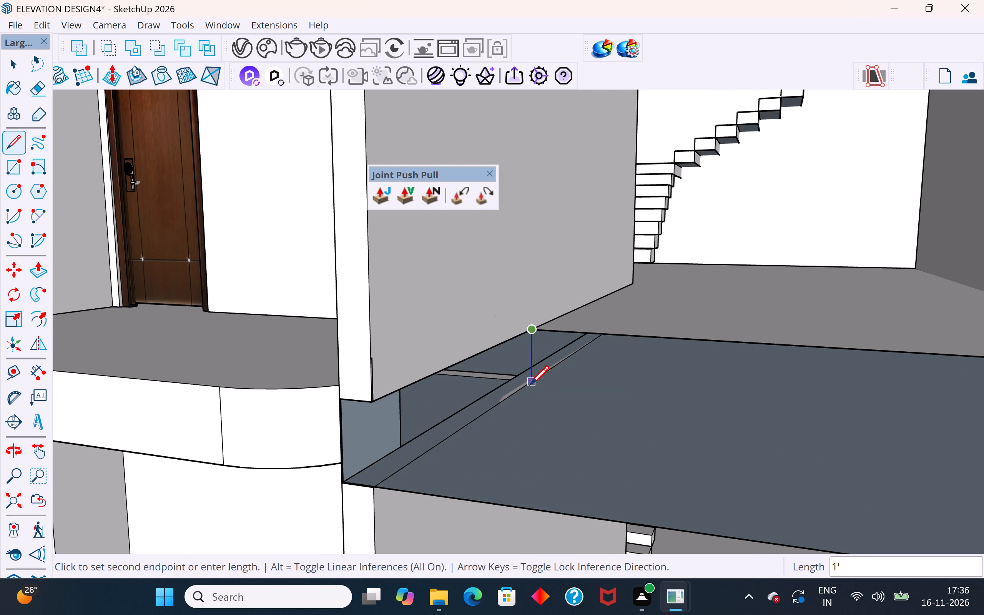
left_click(530, 386)
scroll(530, 386, "down", 5)
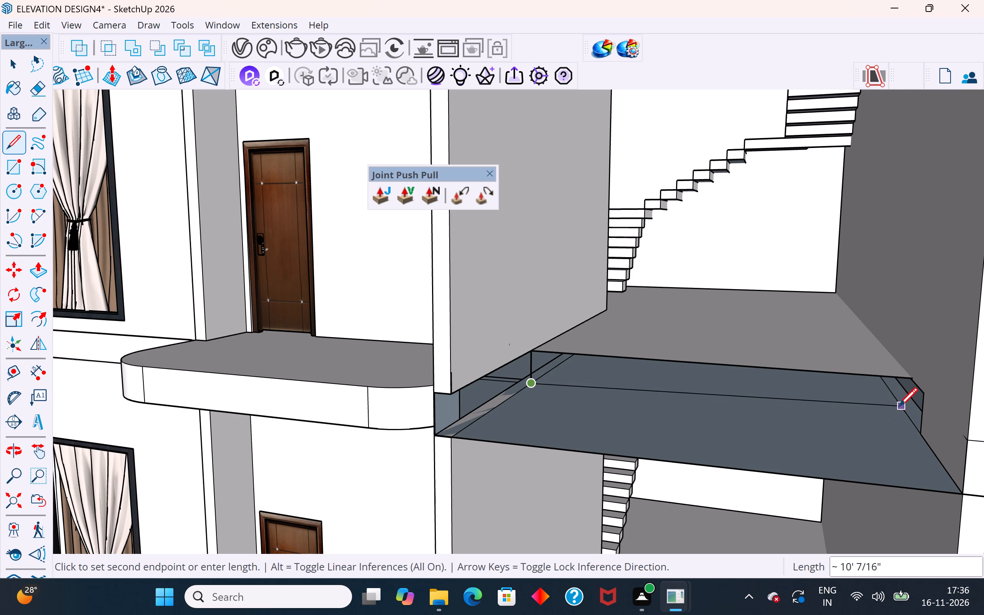
left_click(905, 417)
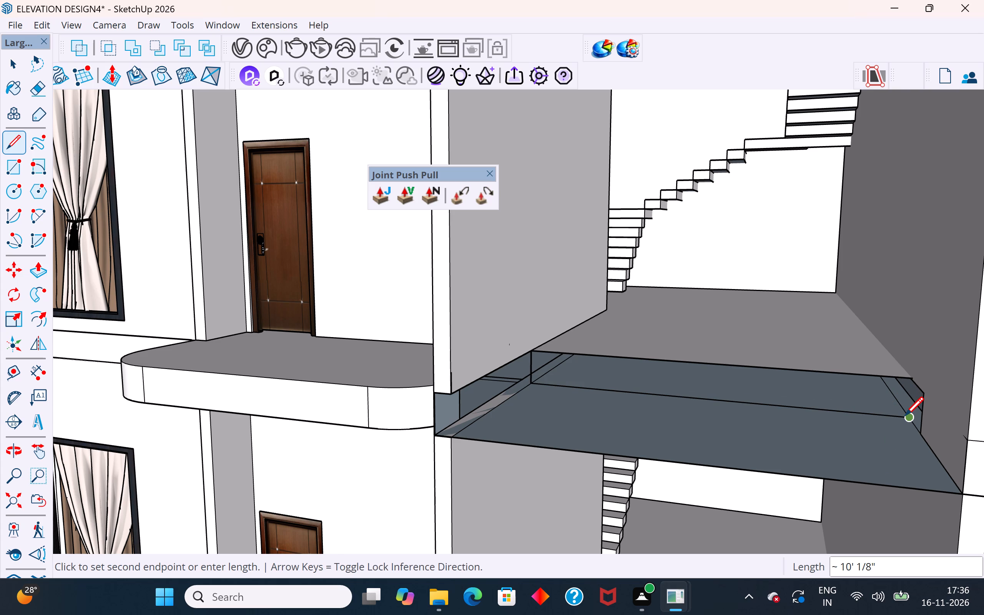
left_click(911, 381)
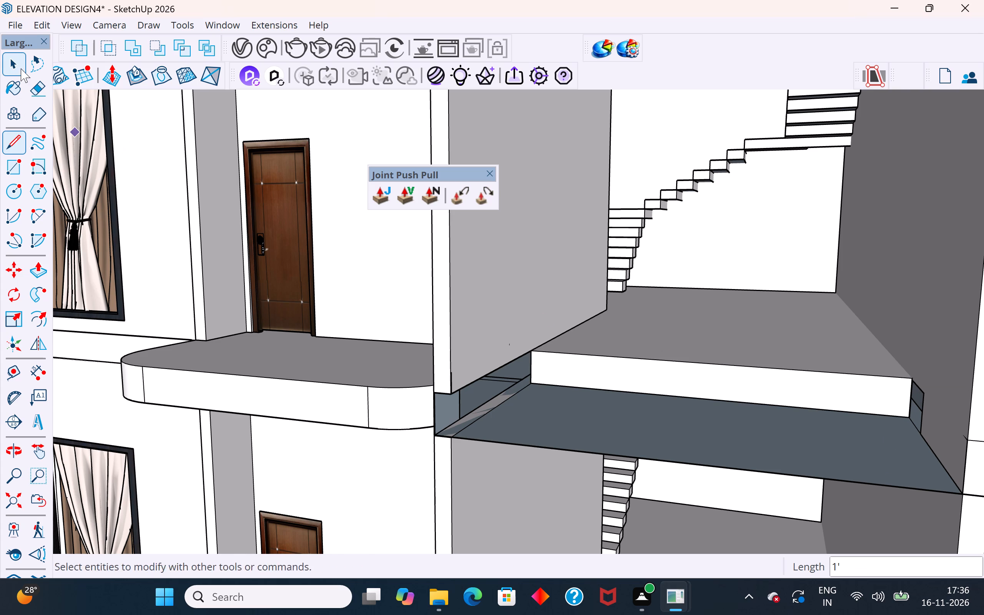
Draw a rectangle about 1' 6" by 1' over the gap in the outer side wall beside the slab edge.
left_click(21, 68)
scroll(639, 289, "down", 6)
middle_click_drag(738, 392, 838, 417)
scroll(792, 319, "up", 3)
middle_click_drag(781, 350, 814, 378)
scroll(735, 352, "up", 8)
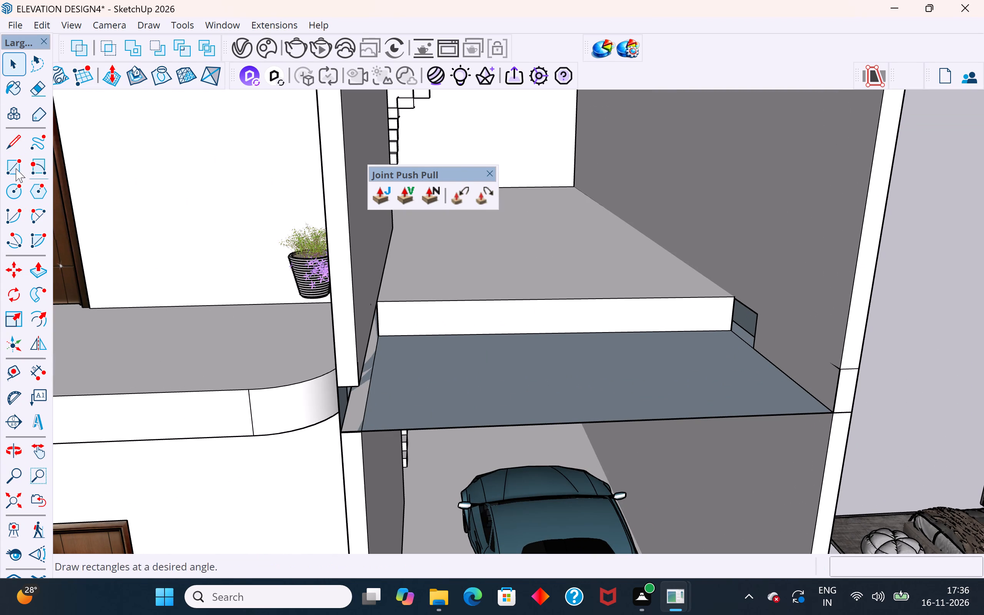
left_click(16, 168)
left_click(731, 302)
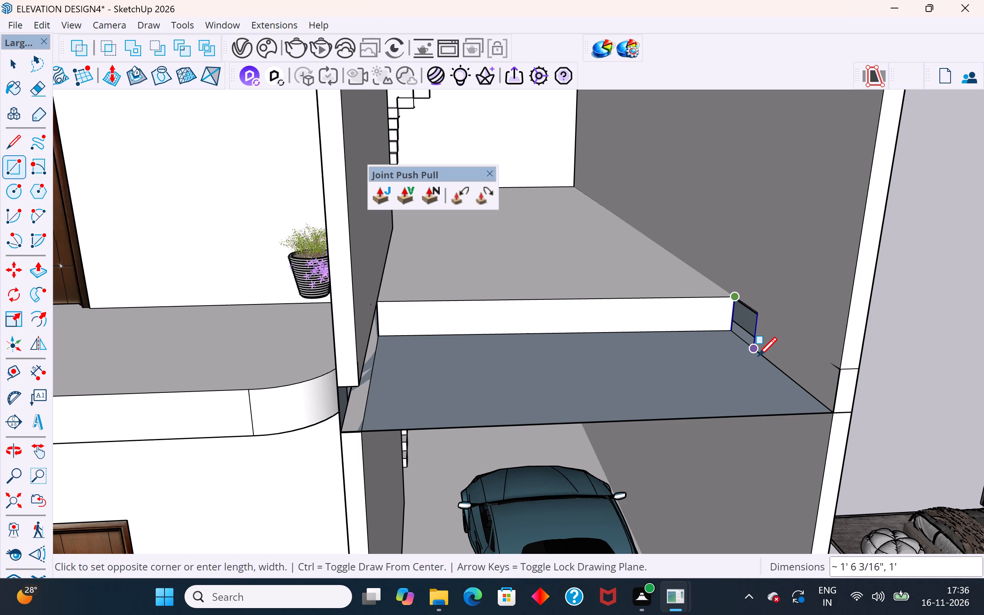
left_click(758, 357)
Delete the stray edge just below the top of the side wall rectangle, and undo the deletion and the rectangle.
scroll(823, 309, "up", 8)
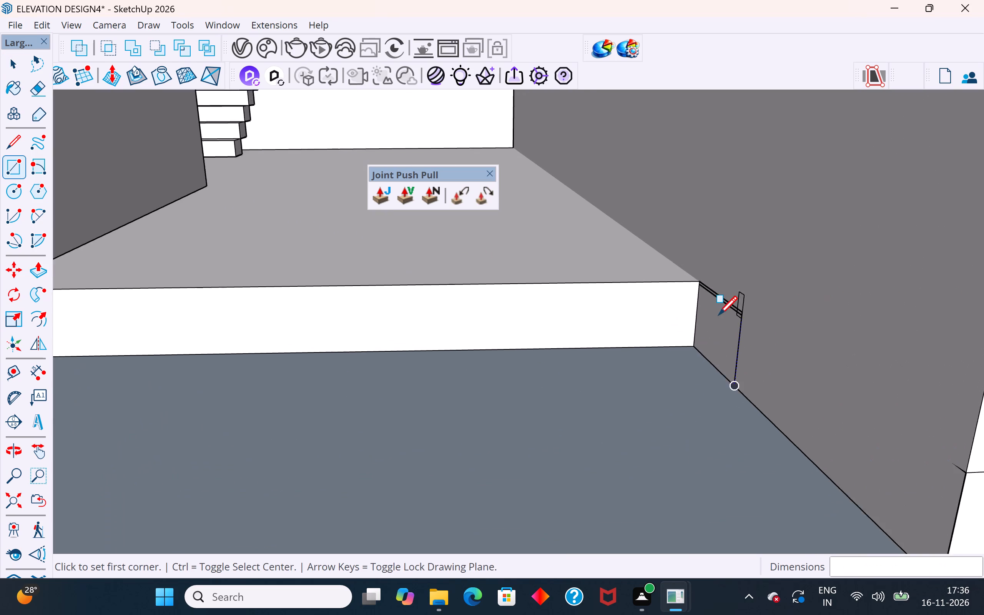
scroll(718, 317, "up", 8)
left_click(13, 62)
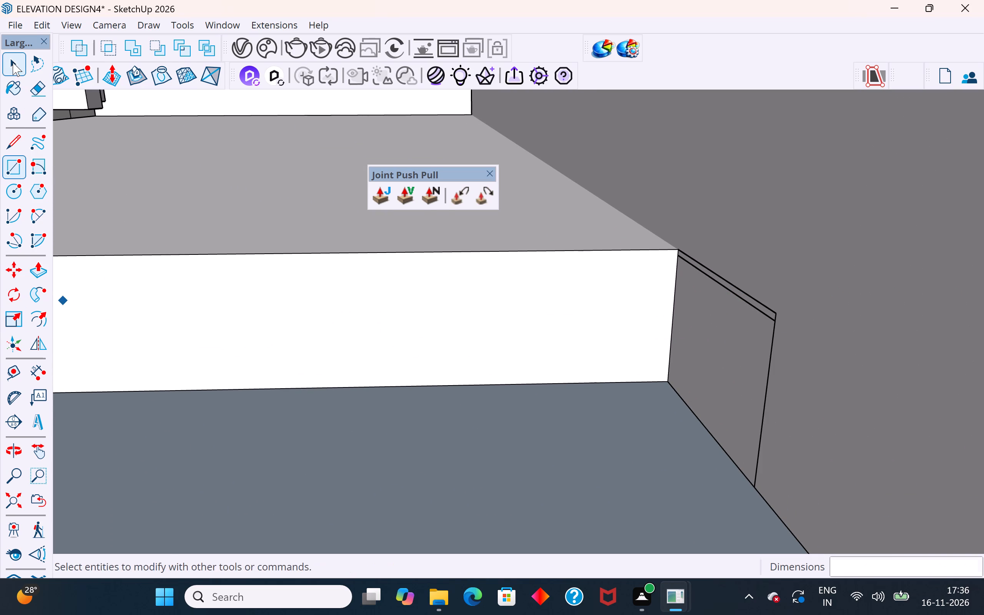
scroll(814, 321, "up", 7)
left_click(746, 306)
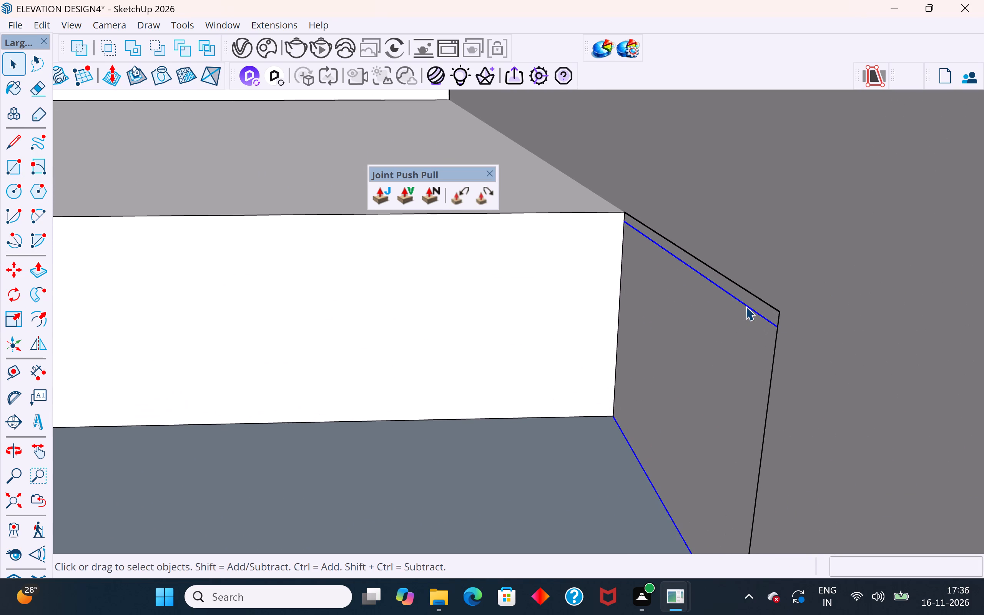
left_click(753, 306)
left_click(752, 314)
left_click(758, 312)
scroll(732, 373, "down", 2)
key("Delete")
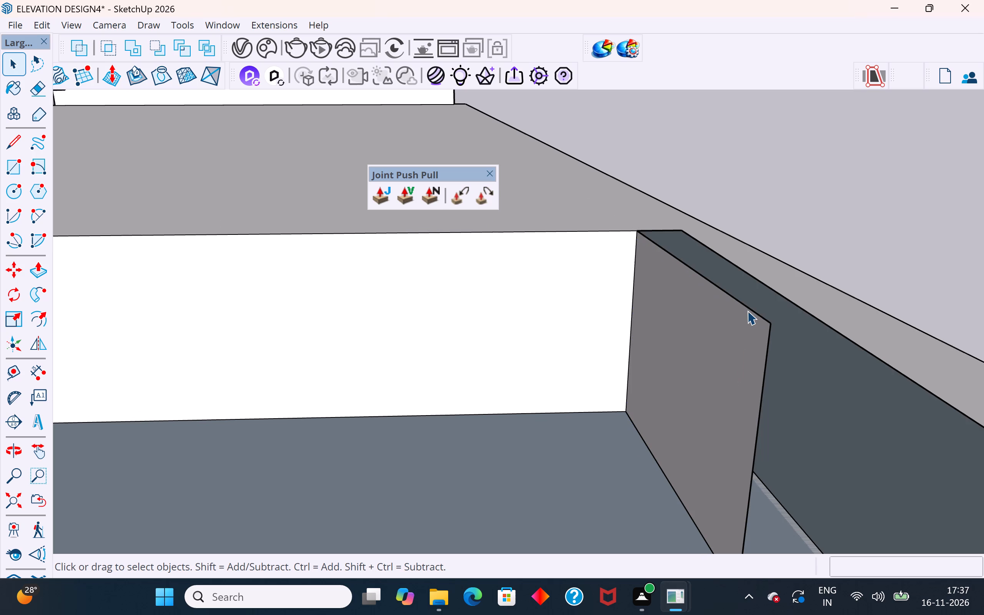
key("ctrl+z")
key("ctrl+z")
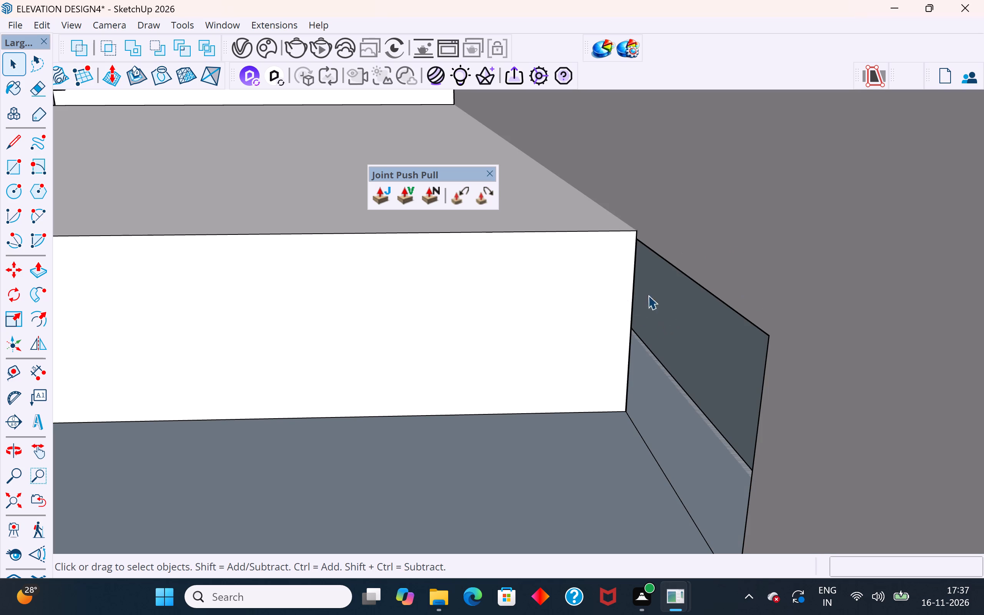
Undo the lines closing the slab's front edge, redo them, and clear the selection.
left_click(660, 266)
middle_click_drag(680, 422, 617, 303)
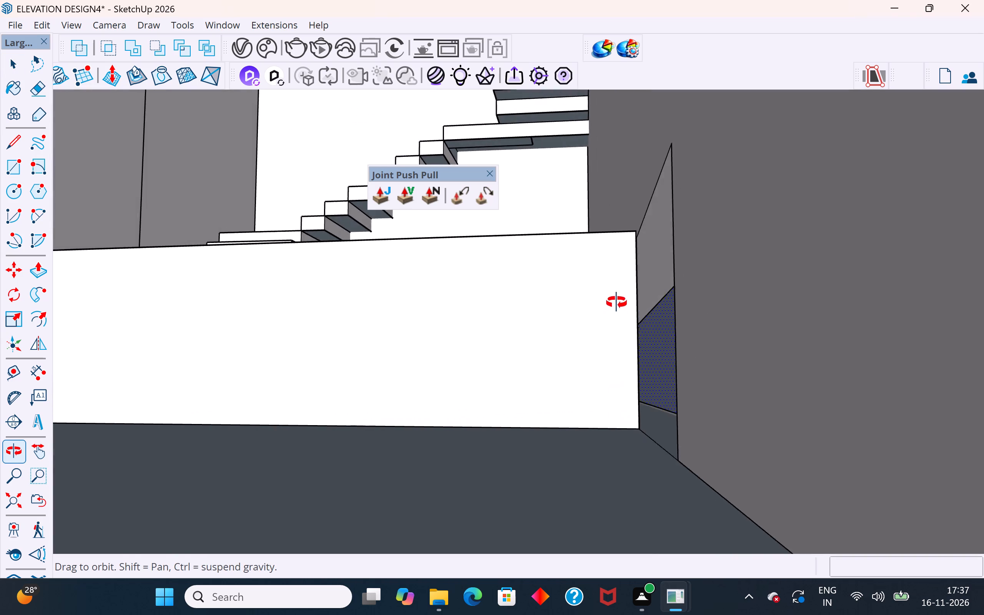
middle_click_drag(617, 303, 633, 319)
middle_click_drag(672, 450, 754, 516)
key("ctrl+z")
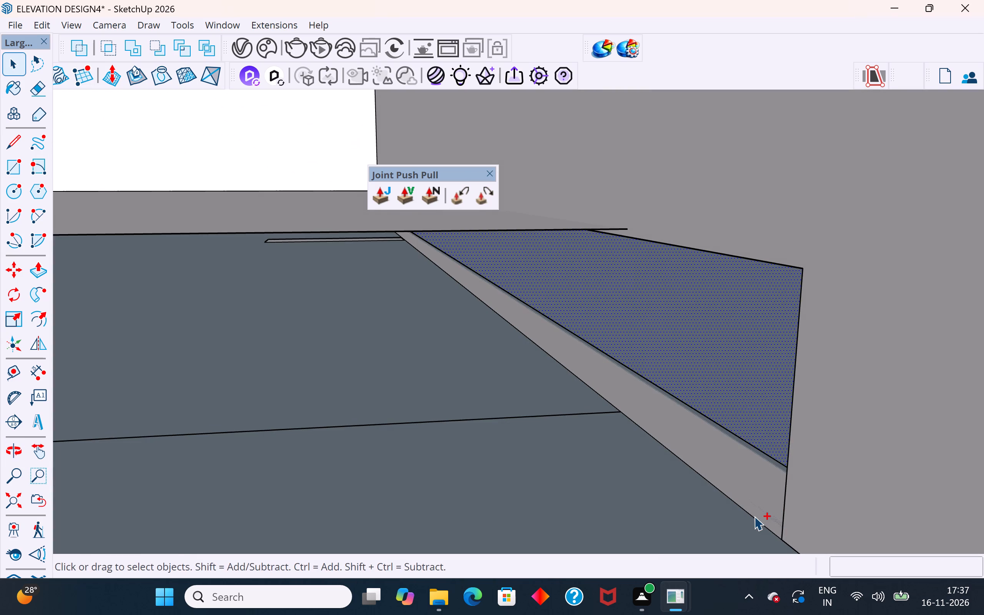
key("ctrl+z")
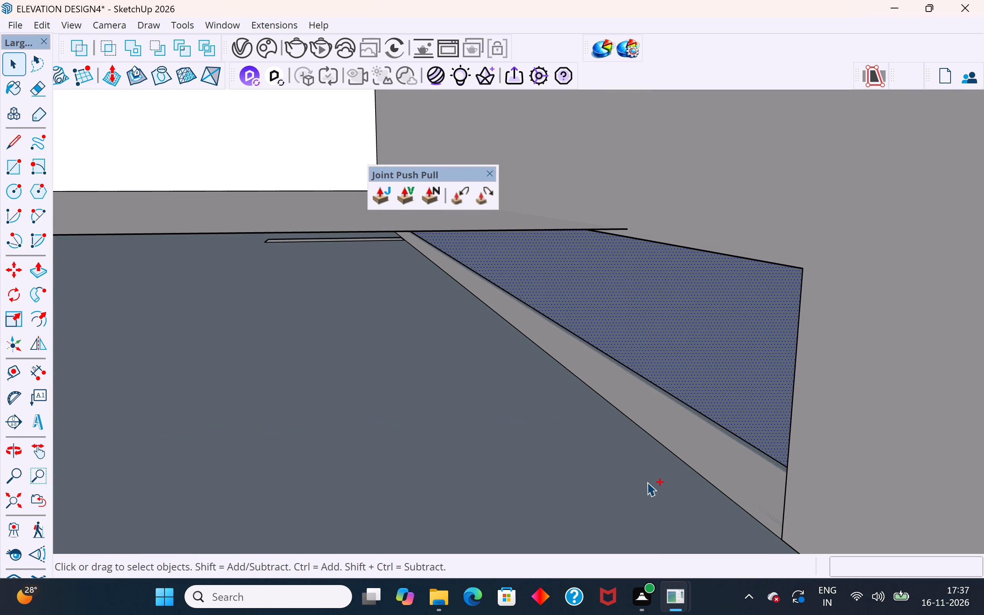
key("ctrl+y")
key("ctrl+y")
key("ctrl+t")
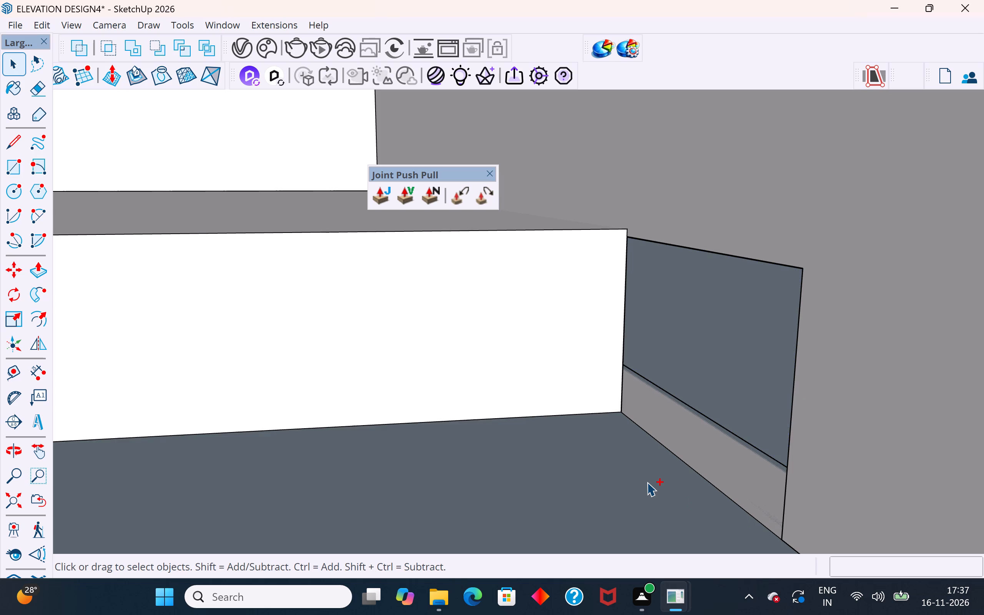
Cover the outer side wall gap beside the slab edge with a rectangle about 1' 6" by 11 1/2".
scroll(647, 482, "down", 4)
middle_click_drag(662, 487, 748, 537)
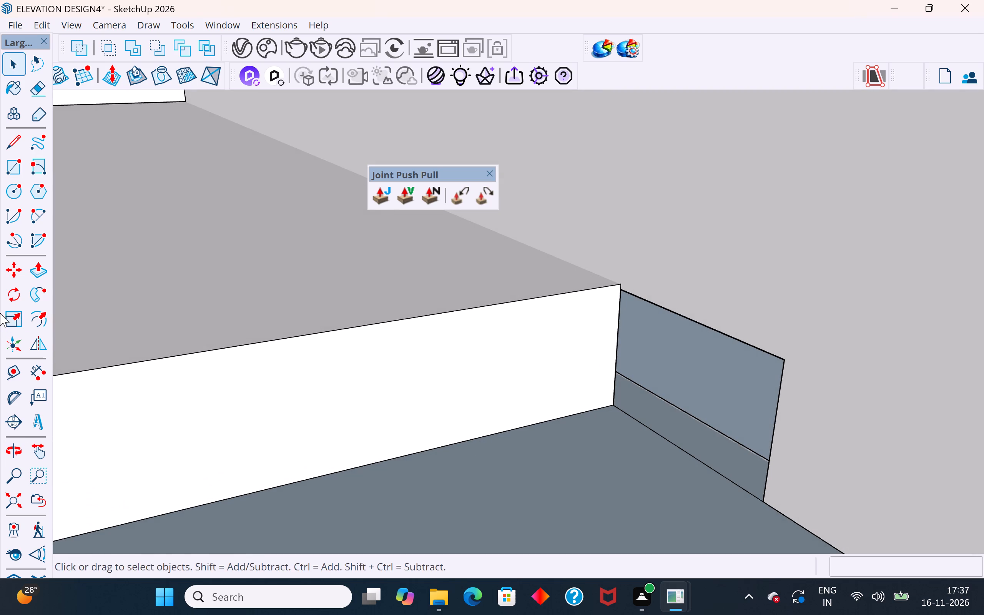
left_click(13, 170)
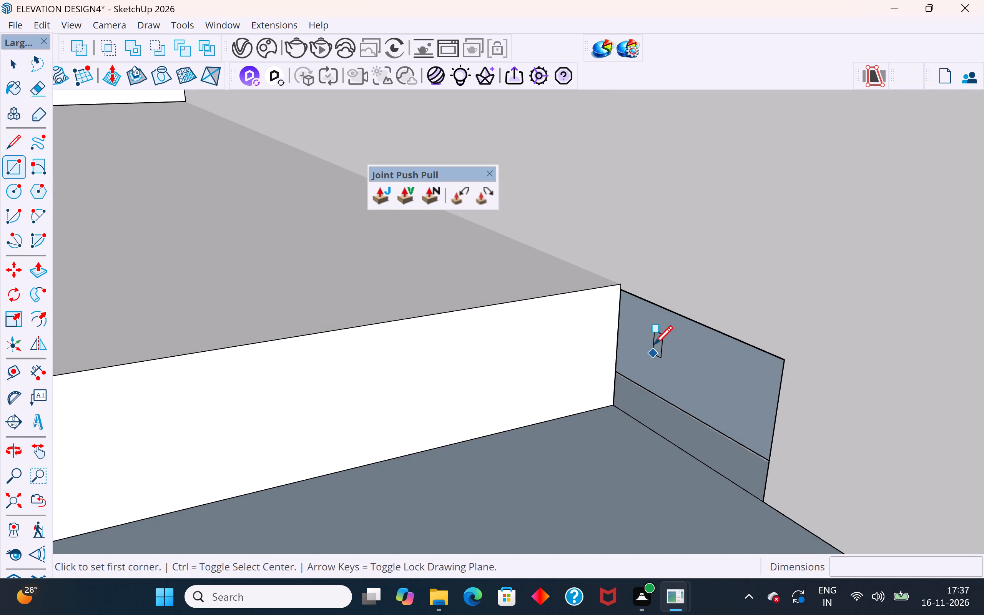
left_click(763, 502)
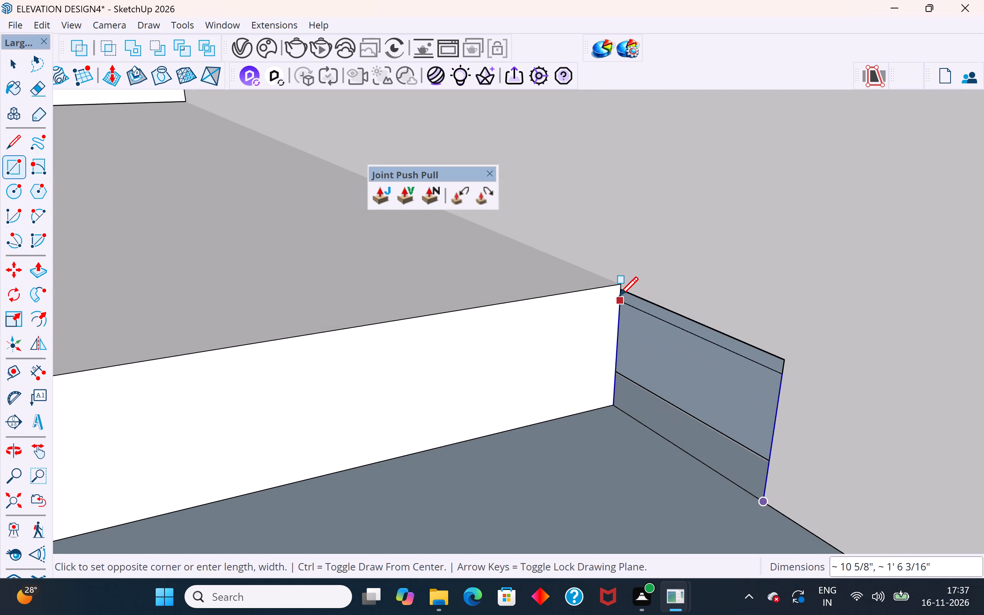
scroll(617, 293, "up", 13)
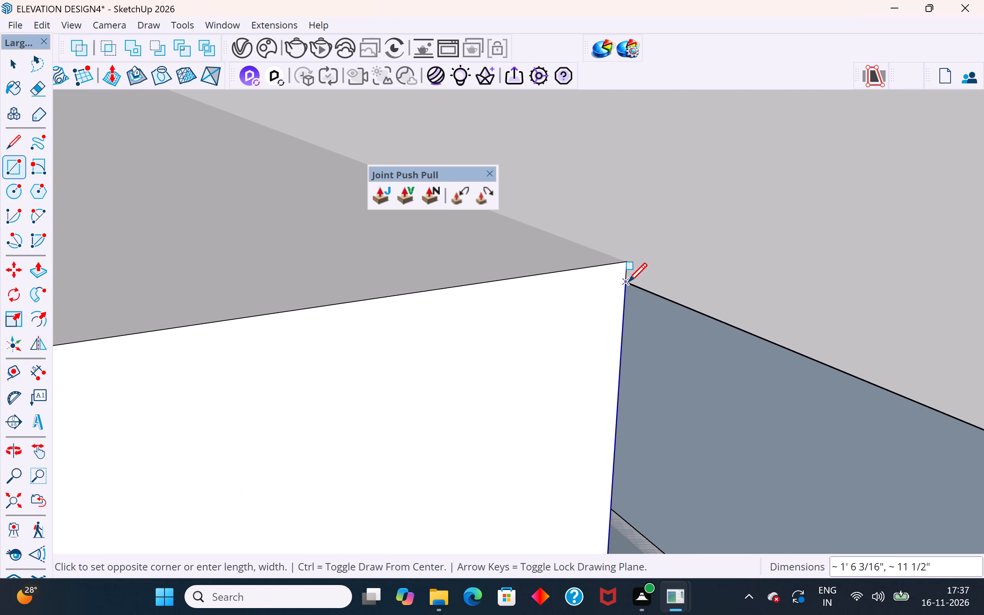
left_click(628, 284)
scroll(627, 284, "down", 20)
scroll(627, 284, "down", 7)
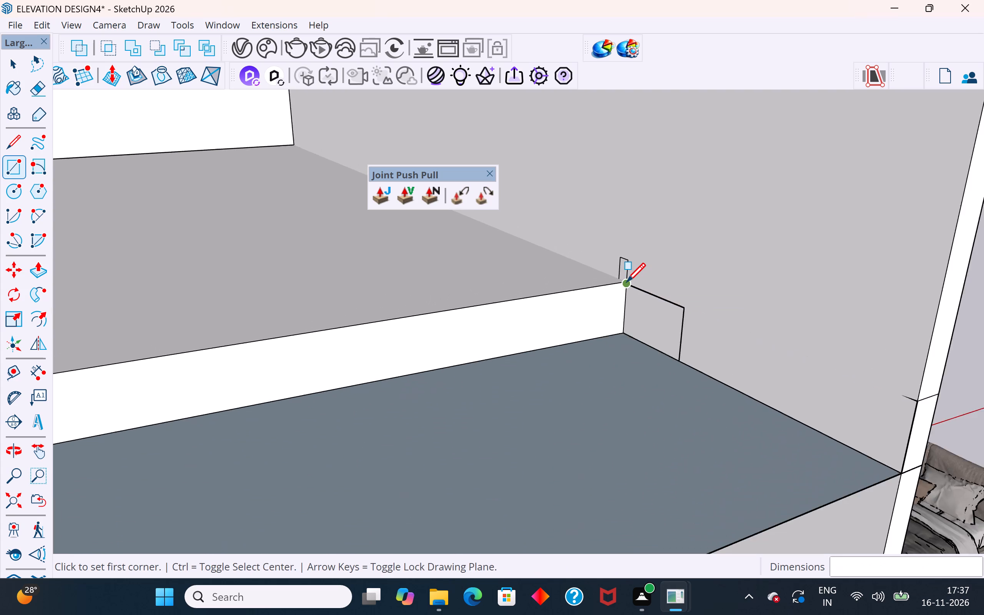
scroll(627, 284, "down", 4)
Examine the slab above the car bay from below and from the front, checking its underside face and side walls.
left_click(14, 53)
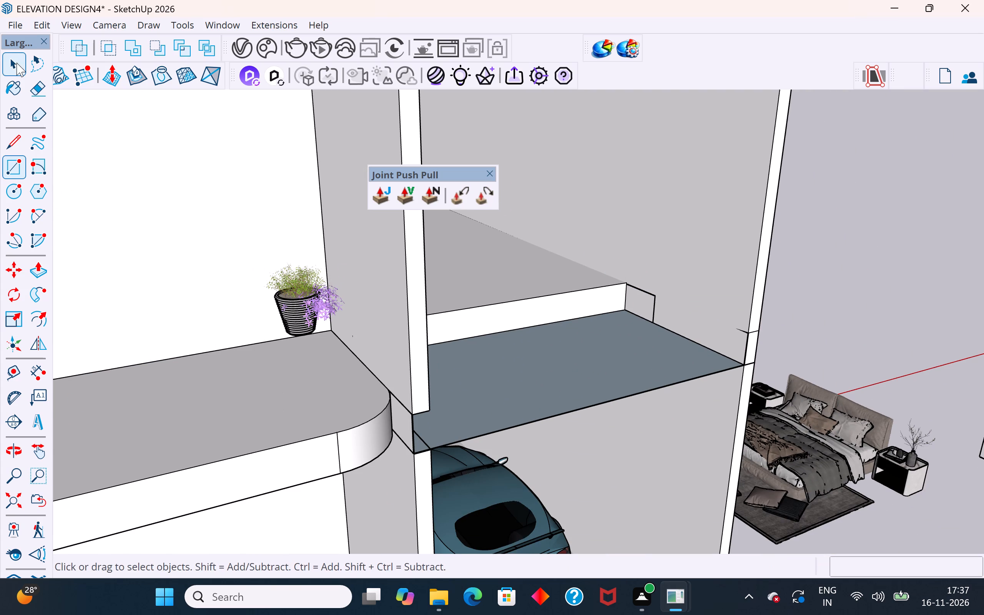
left_click(17, 63)
left_click(889, 325)
middle_click_drag(618, 403, 575, 181)
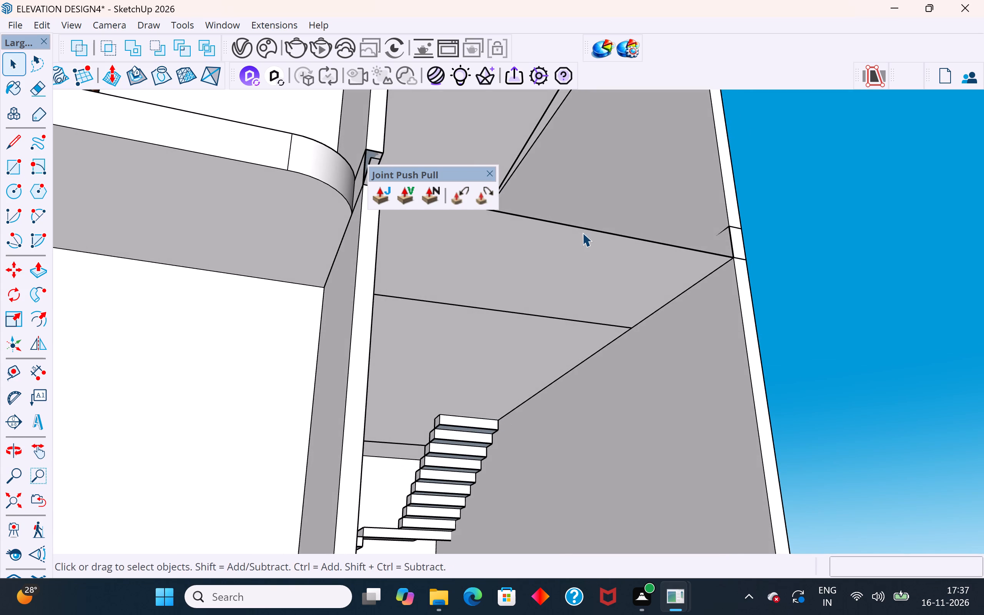
left_click(582, 233)
left_click(576, 286)
middle_click_drag(658, 364, 539, 509)
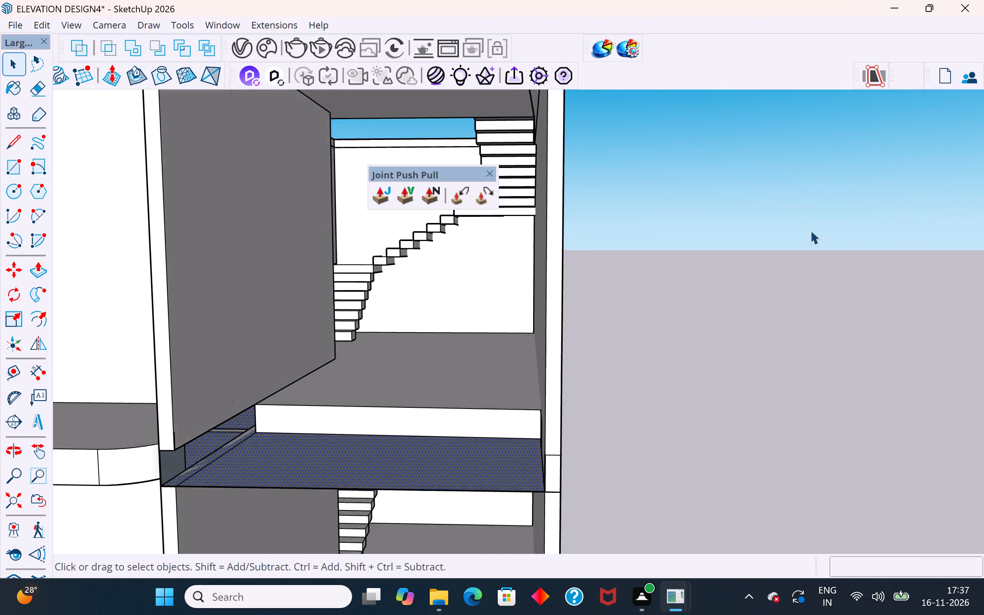
scroll(830, 206, "down", 5)
middle_click_drag(748, 340, 663, 412)
left_click(863, 366)
Close the gap under the inner side wall with rectangles about 6' by 1' along its side and 5" by 1' at its front end.
scroll(358, 476, "up", 2)
middle_click_drag(425, 421, 409, 433)
left_click(15, 175)
scroll(403, 397, "up", 3)
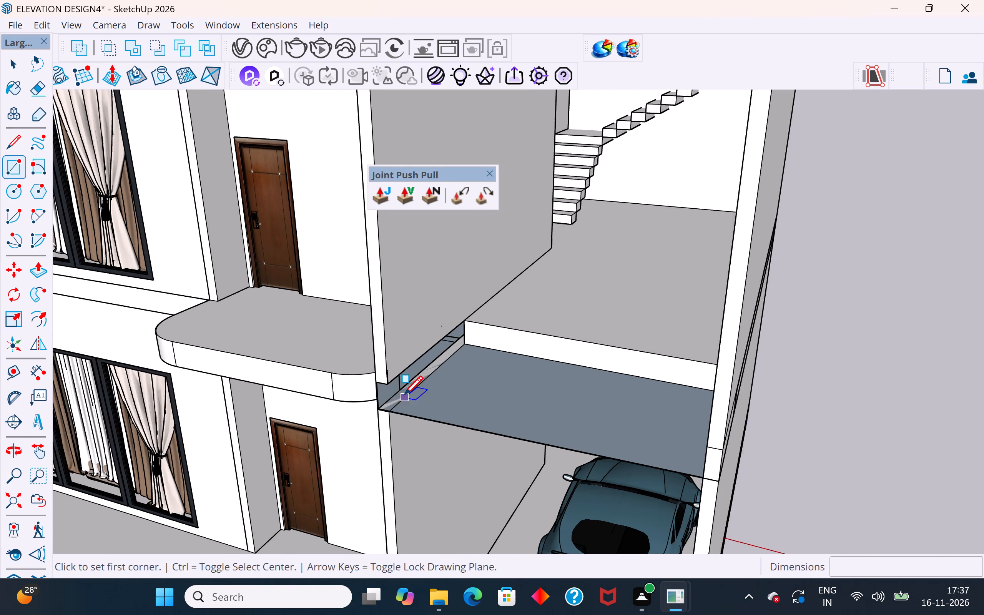
left_click(387, 418)
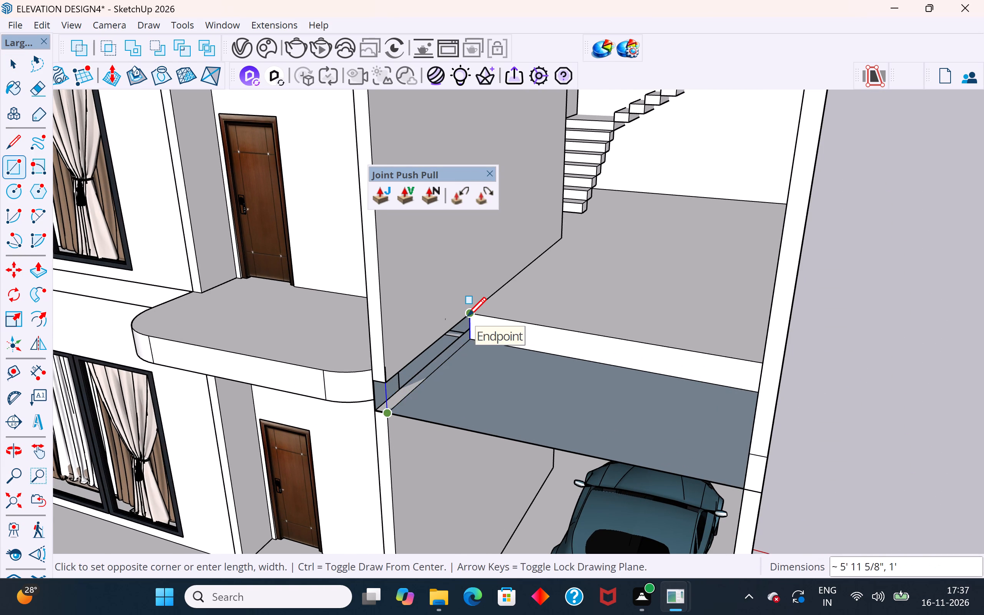
left_click(467, 318)
scroll(394, 392, "up", 3)
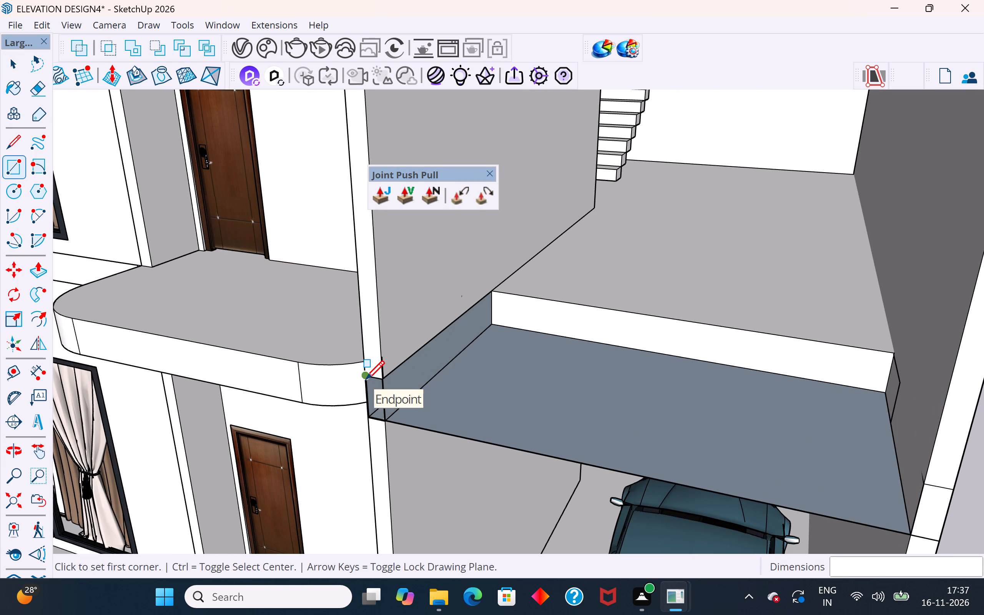
left_click(366, 381)
left_click(383, 427)
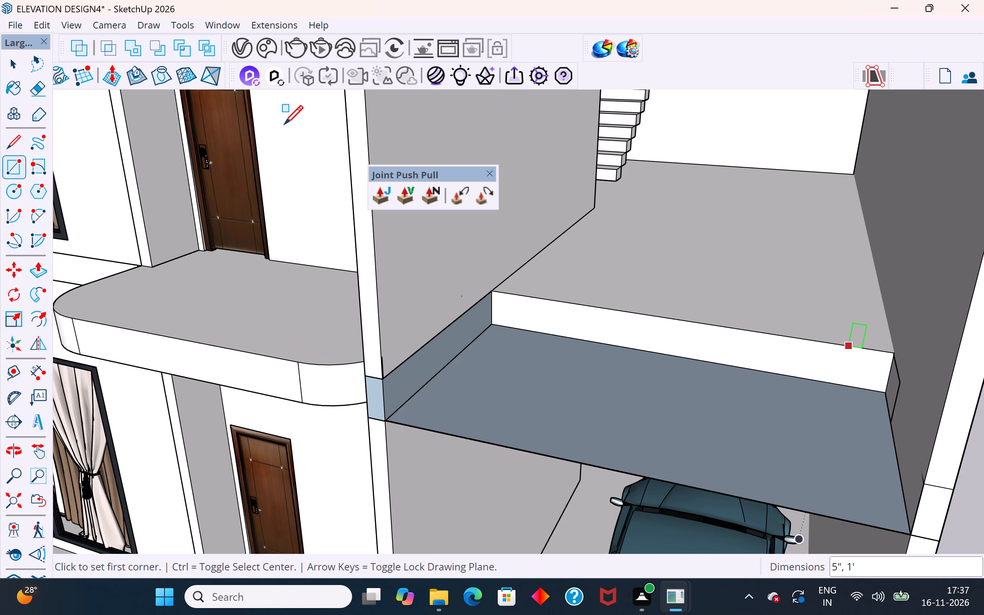
Delete the leftover slab underside face above the car bay and the loose edges along its front.
left_click(17, 68)
scroll(468, 287, "down", 4)
left_click(516, 368)
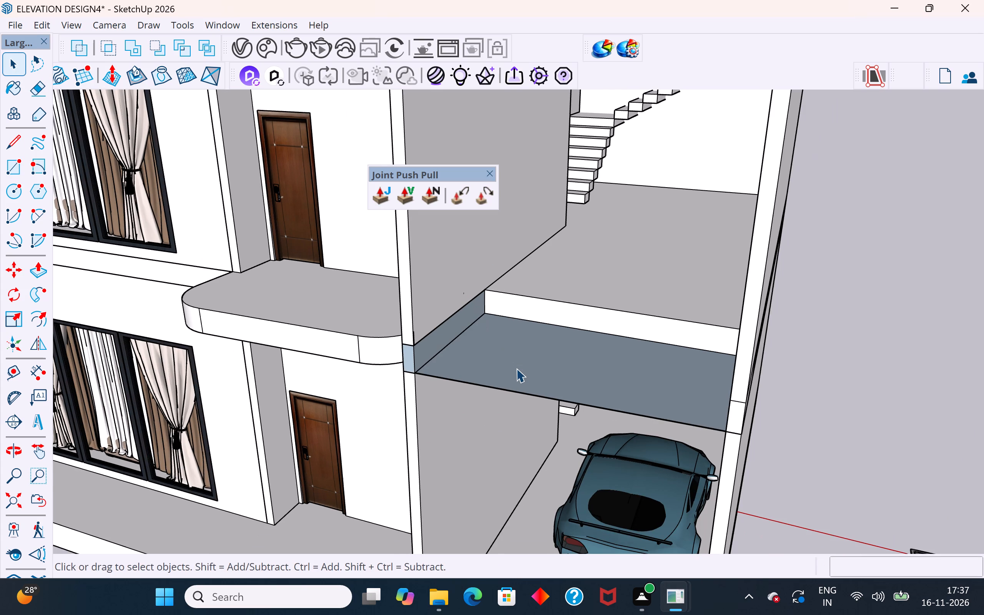
key("Delete")
left_click(526, 396)
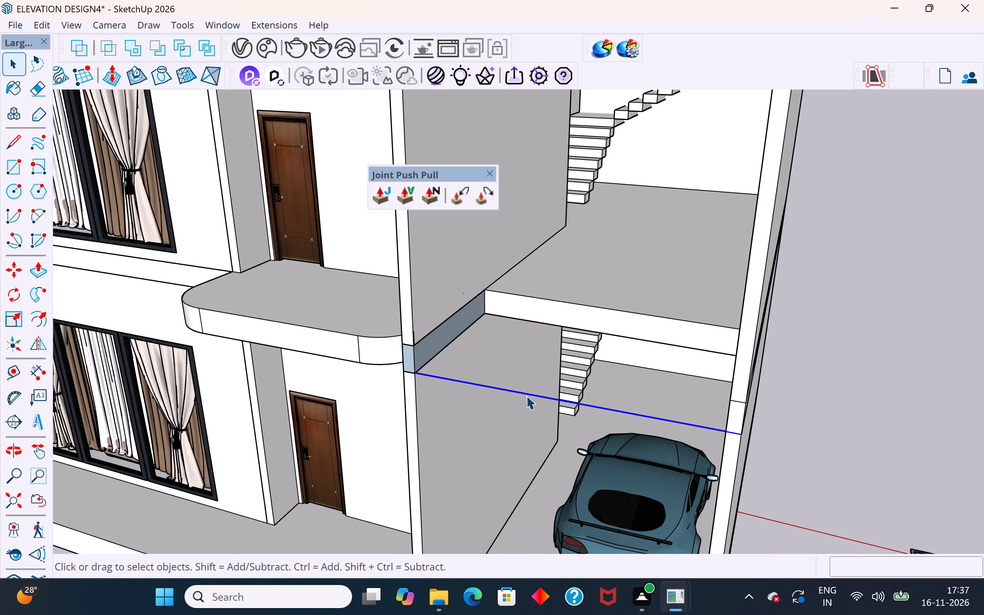
key("Delete")
left_click(688, 422)
key("Delete")
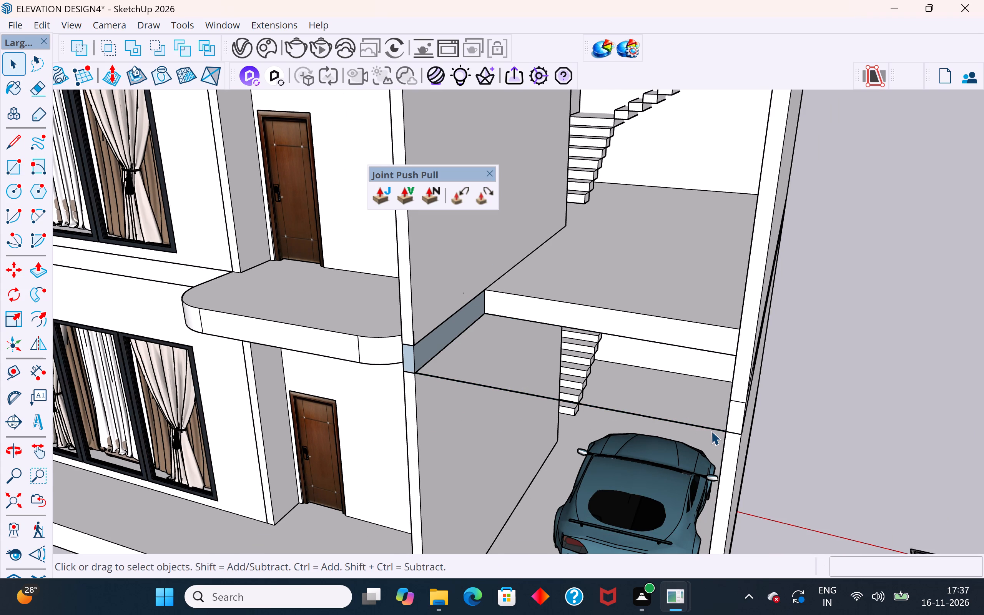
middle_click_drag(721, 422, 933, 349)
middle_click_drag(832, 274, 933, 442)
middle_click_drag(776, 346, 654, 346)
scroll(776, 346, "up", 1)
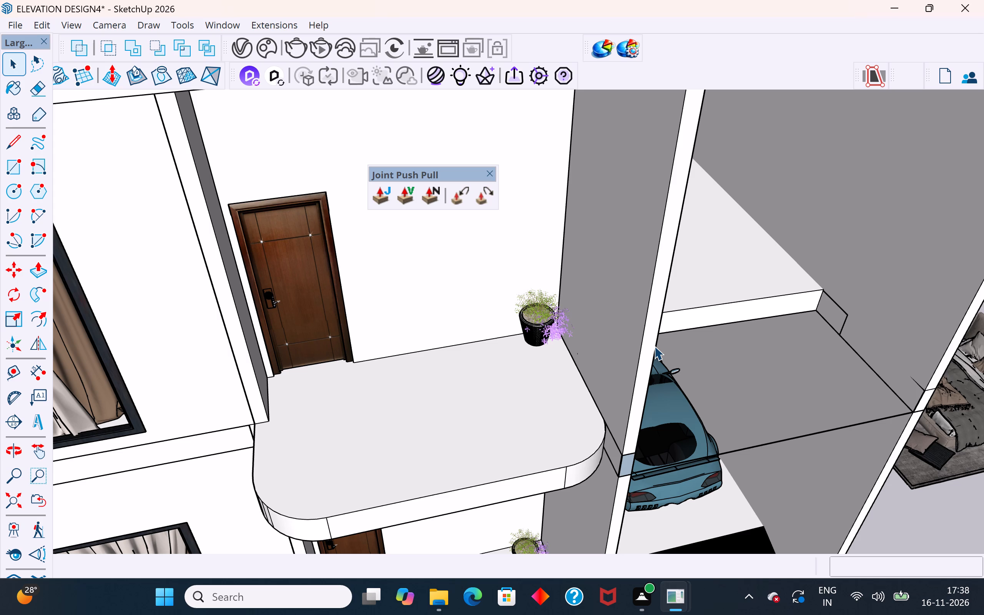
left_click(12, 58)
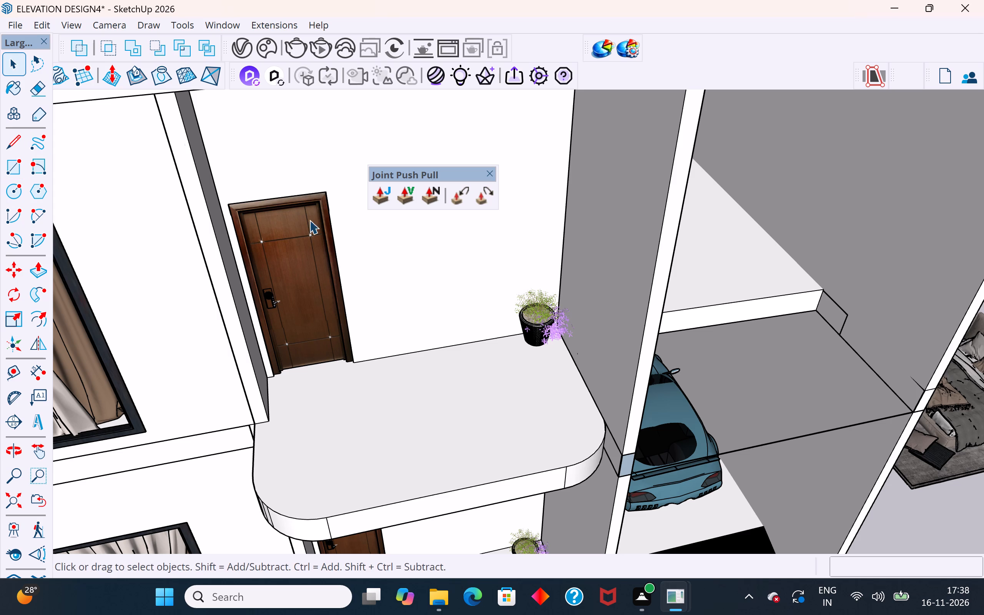
Reverse the small patch face at the front end of the inner side wall at slab level.
scroll(302, 255, "down", 10)
left_click(725, 442)
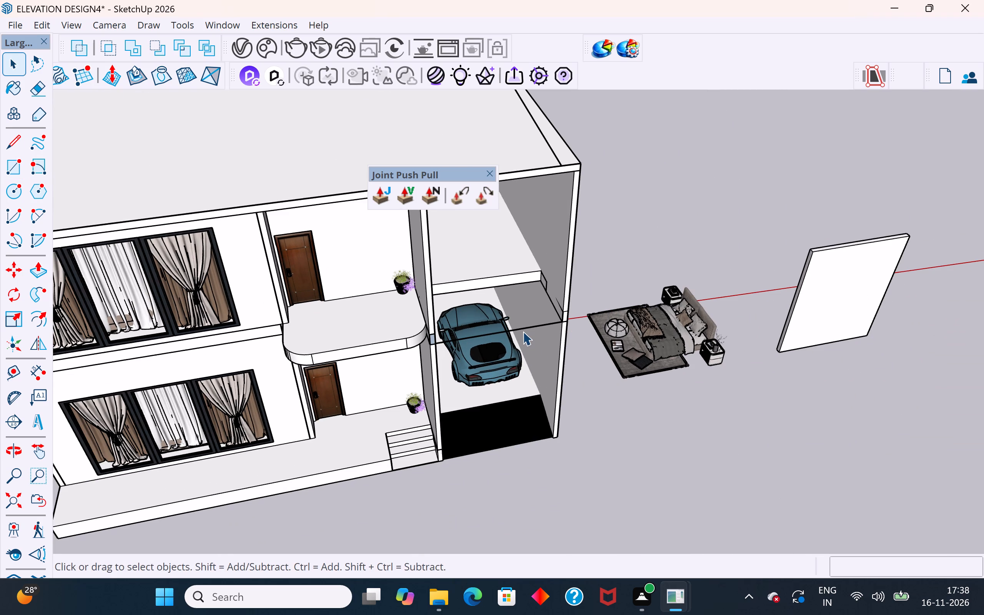
scroll(523, 331, "up", 6)
middle_click_drag(530, 331, 642, 273)
scroll(392, 350, "up", 2)
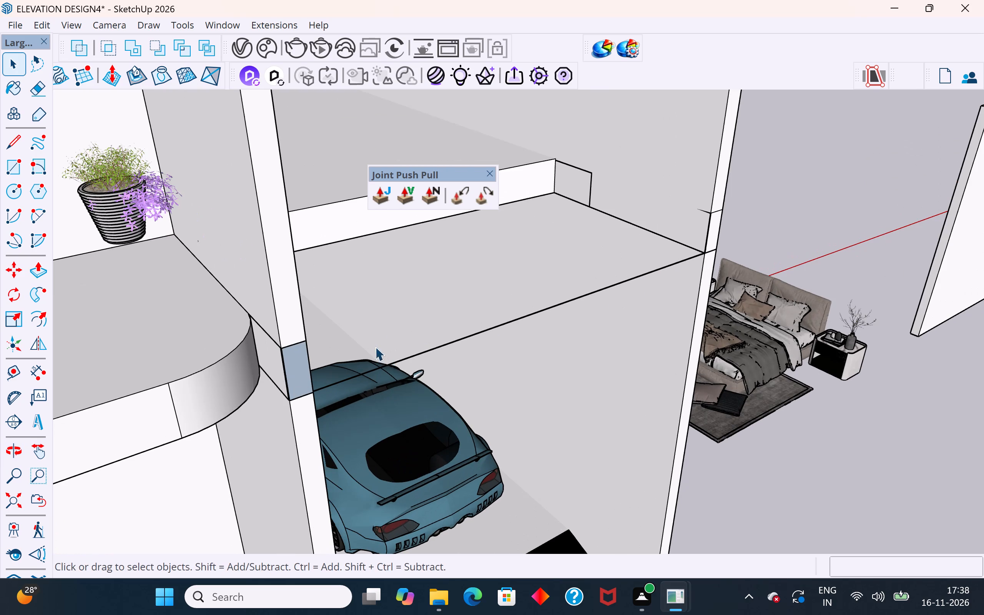
left_click(291, 364)
right_click(291, 364)
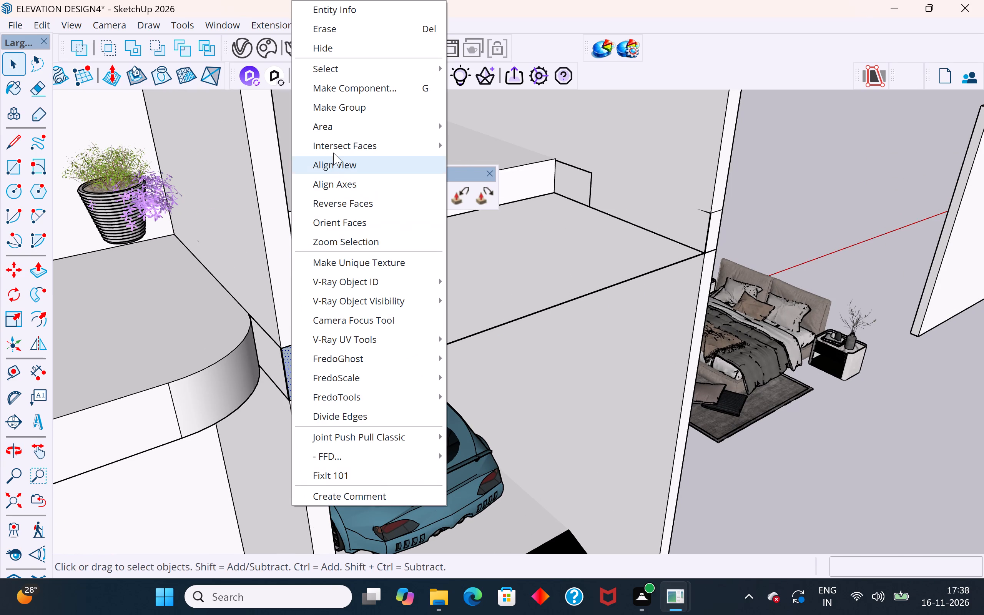
left_click(361, 202)
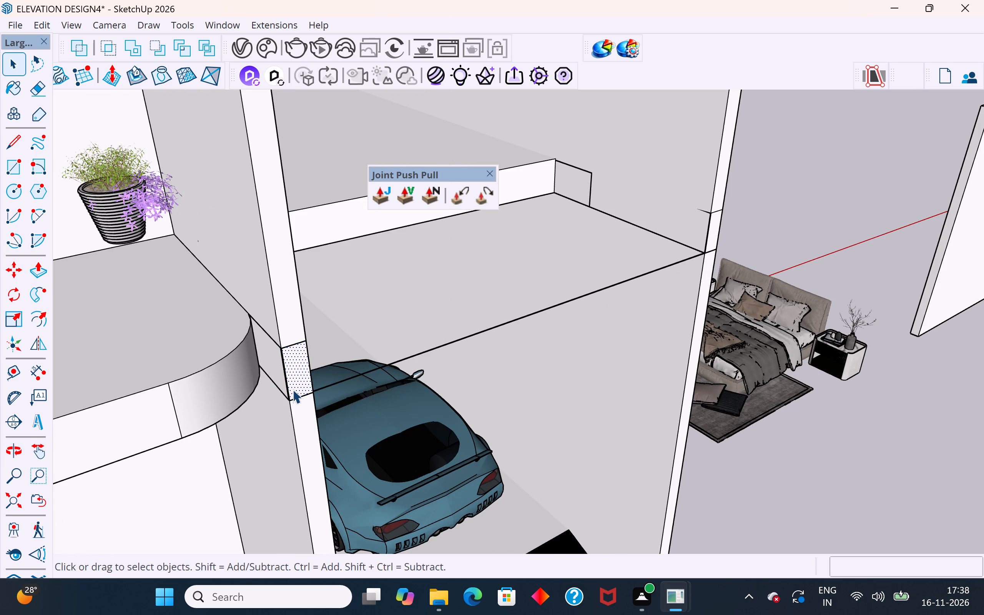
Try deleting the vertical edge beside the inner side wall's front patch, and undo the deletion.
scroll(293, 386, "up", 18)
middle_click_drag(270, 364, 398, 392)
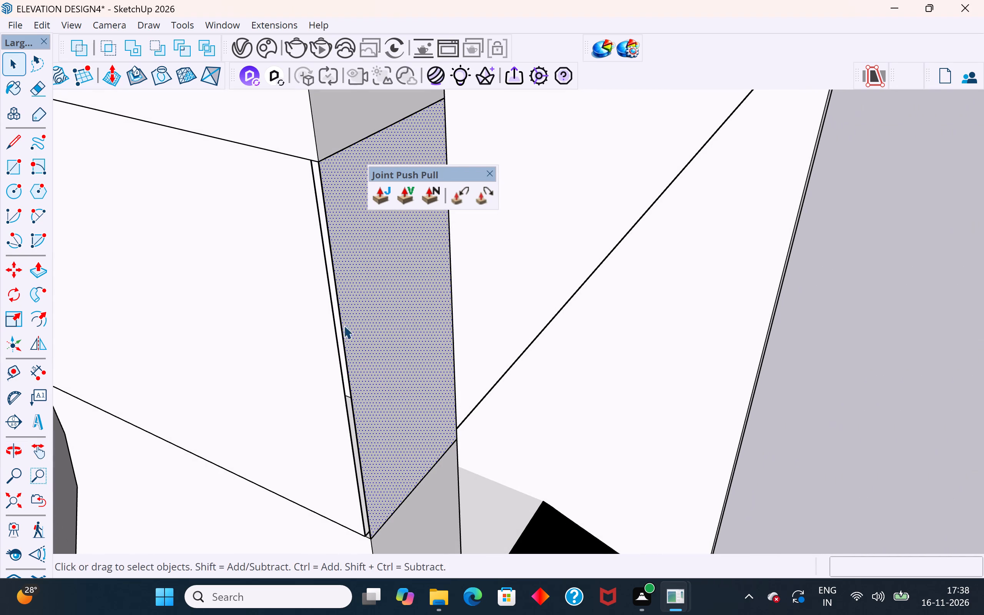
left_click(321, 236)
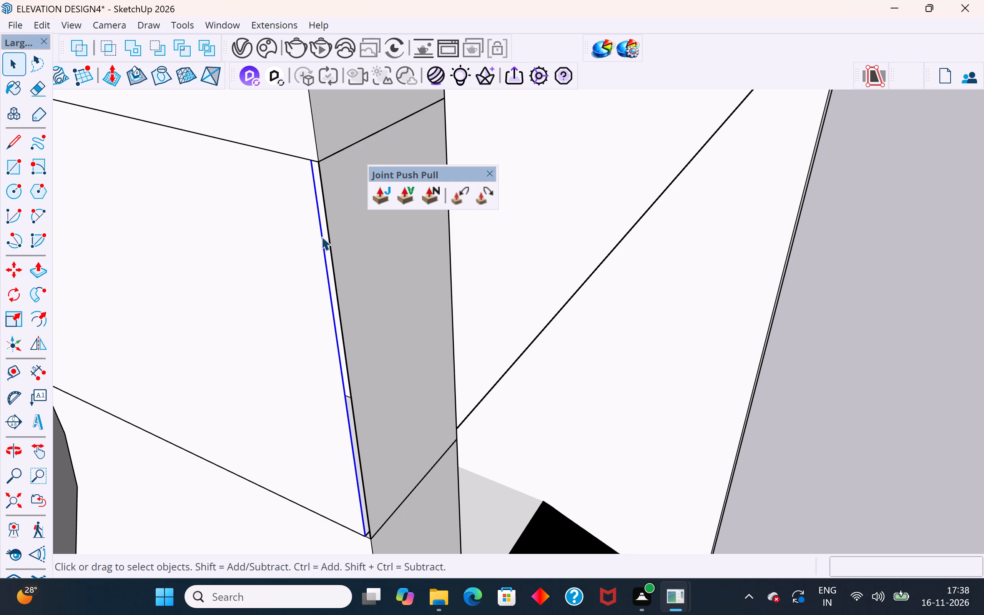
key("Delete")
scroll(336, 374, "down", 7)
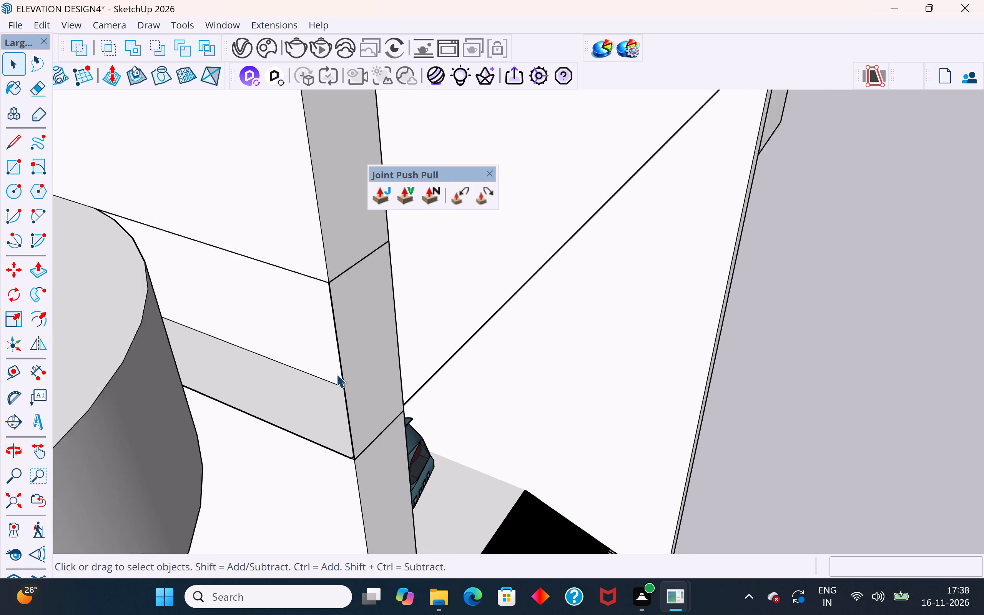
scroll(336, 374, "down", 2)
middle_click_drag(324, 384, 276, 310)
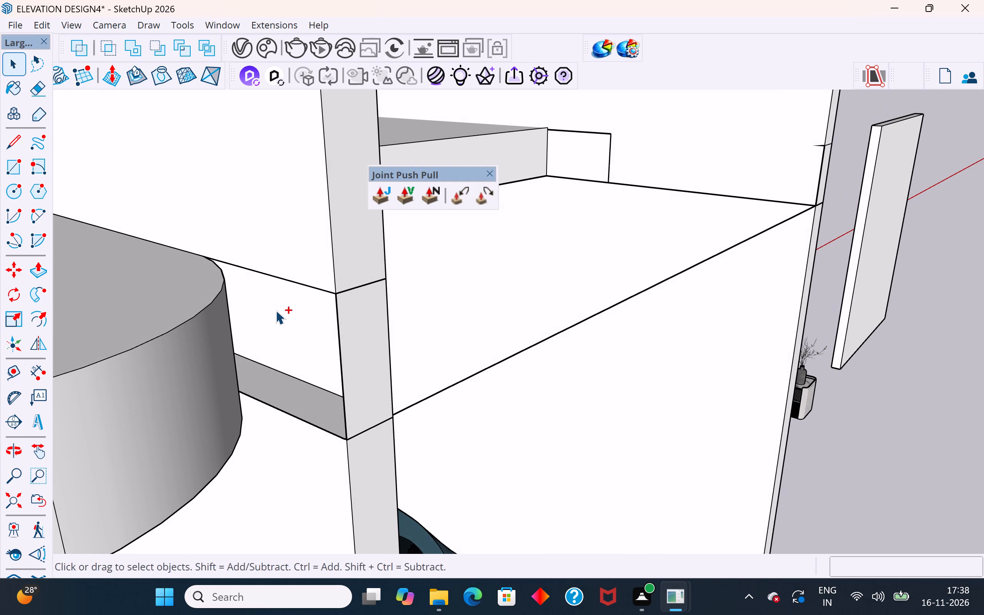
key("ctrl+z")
Close the narrow vertical gap beside the inner side wall's front patch with a rectangle about 3/16" by 1'.
scroll(320, 351, "up", 11)
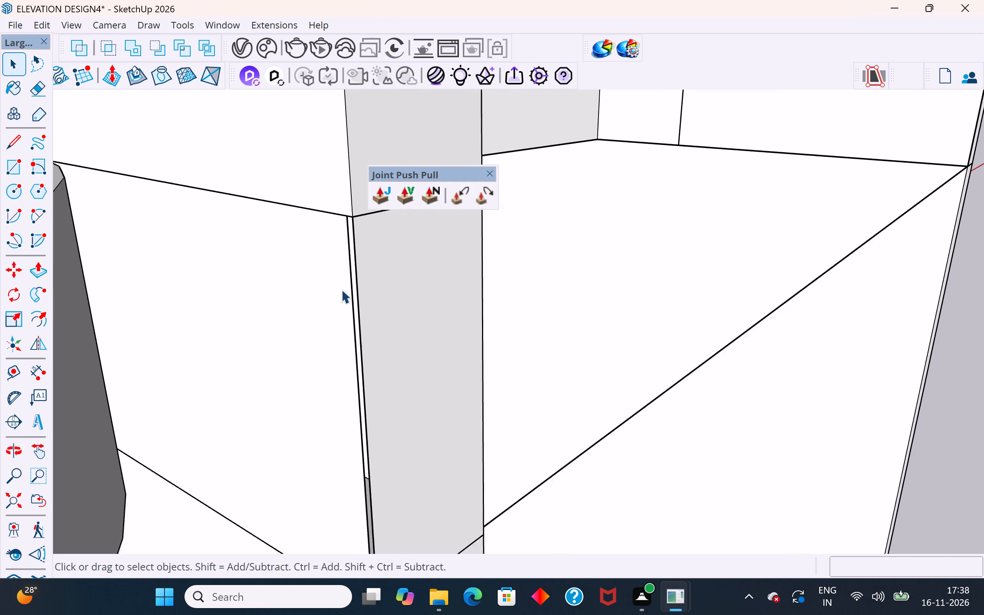
scroll(341, 289, "up", 1)
scroll(342, 299, "down", 3)
middle_click_drag(345, 272, 440, 281)
scroll(439, 275, "down", 5)
middle_click_drag(427, 380, 426, 408)
scroll(437, 484, "up", 3)
middle_click_drag(441, 481, 425, 371)
middle_click_drag(425, 462, 427, 467)
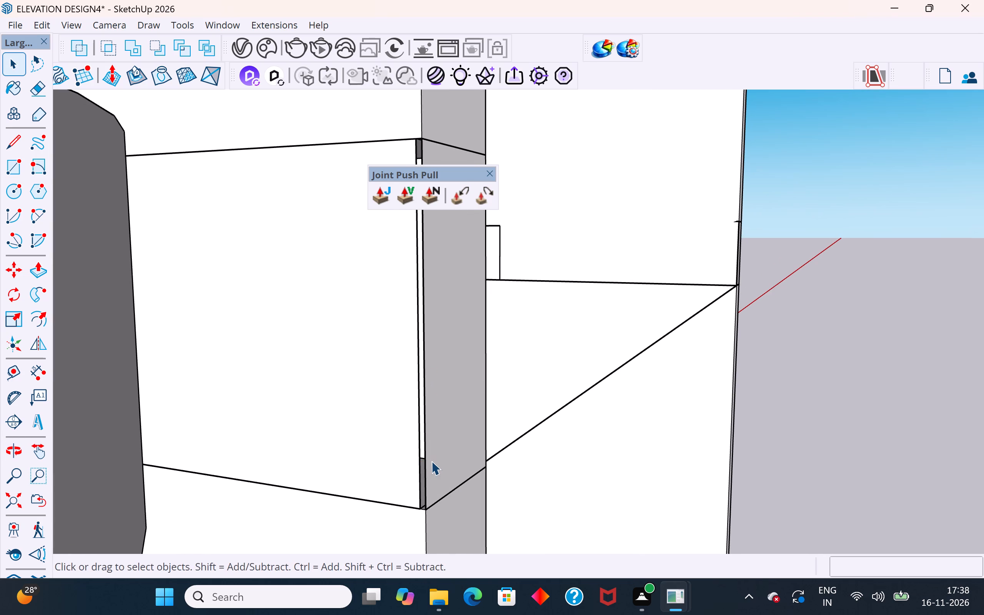
scroll(423, 501, "up", 2)
middle_click(435, 517)
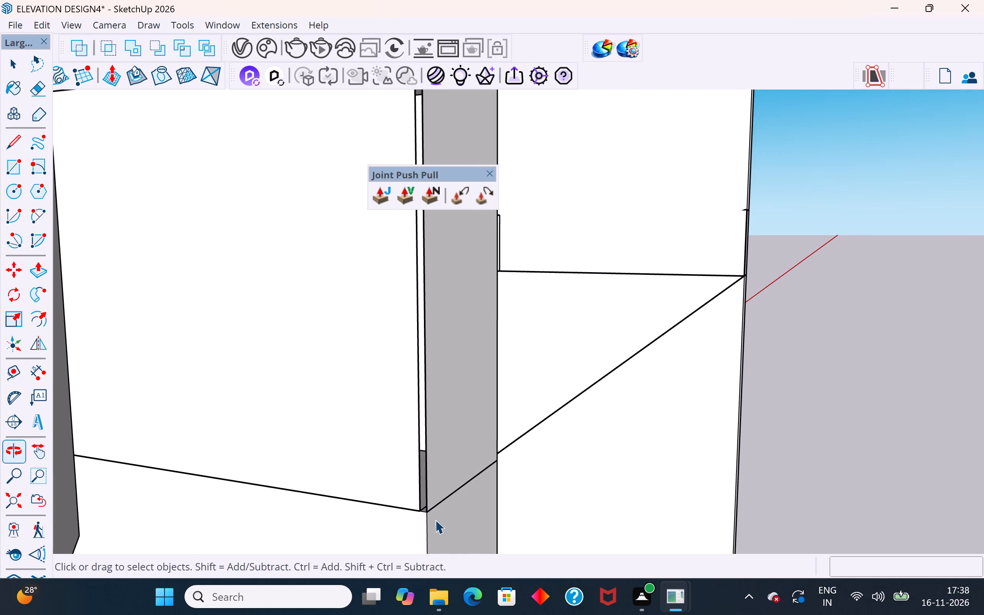
scroll(435, 520, "down", 4)
scroll(427, 467, "down", 2)
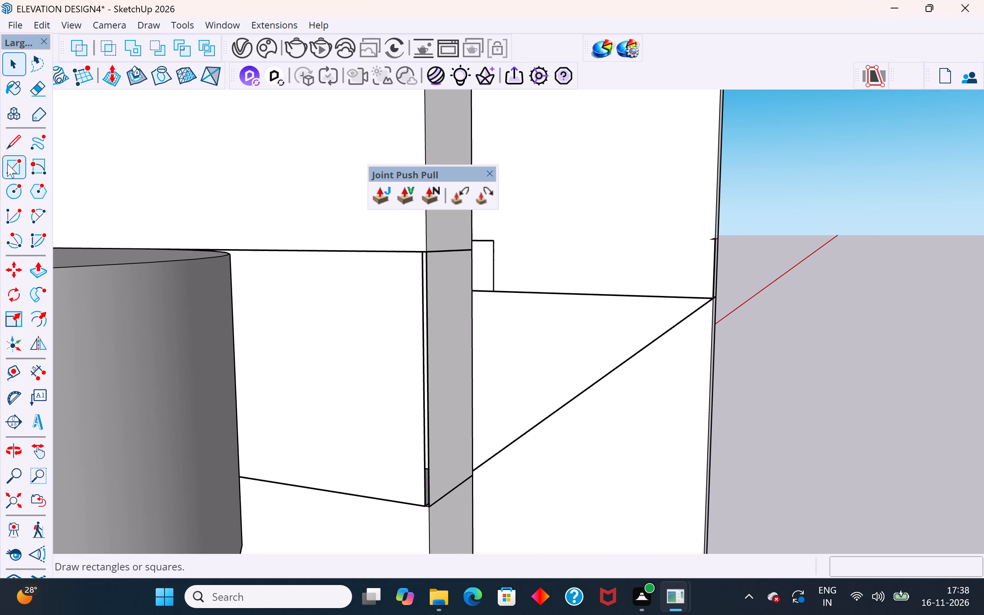
left_click(7, 164)
scroll(439, 273, "up", 4)
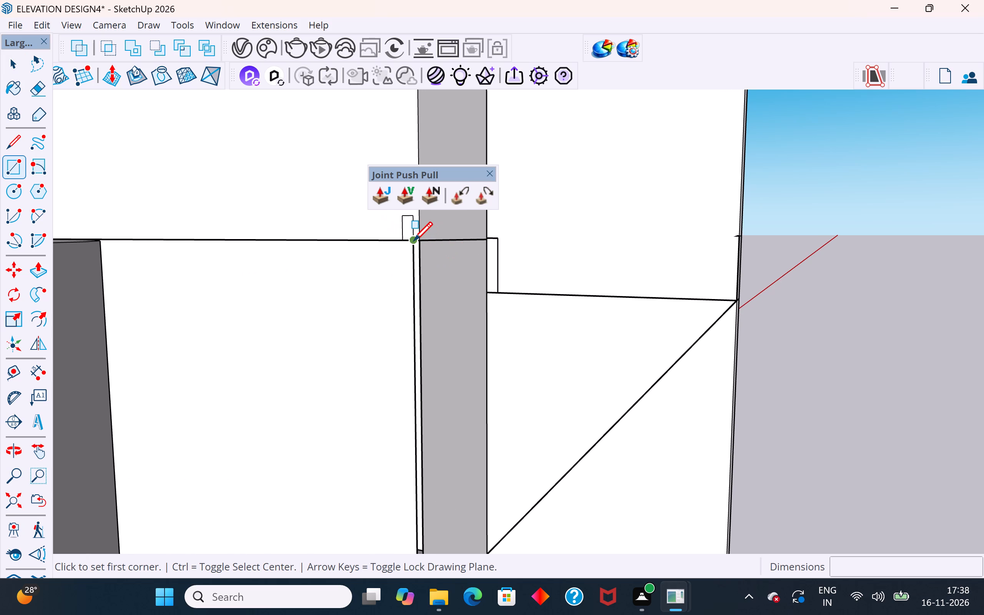
left_click(414, 243)
scroll(414, 243, "down", 5)
scroll(422, 494, "up", 6)
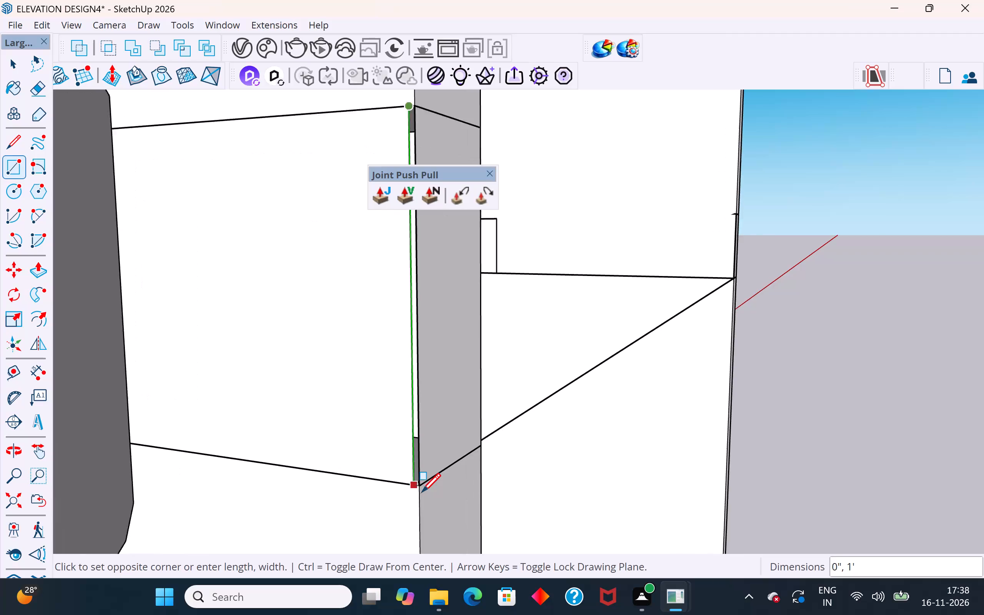
scroll(422, 494, "up", 5)
left_click(420, 483)
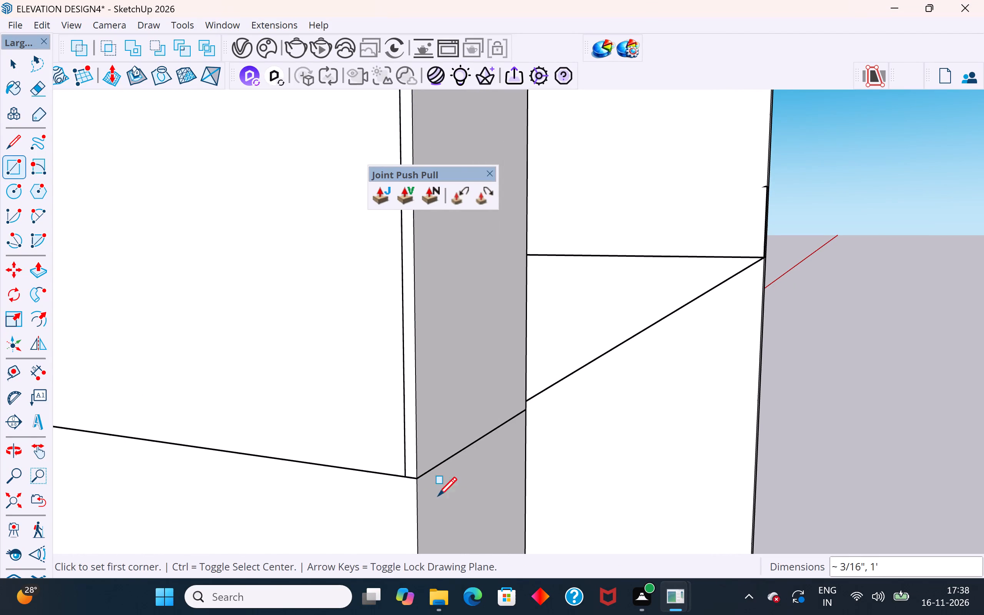
left_click(0, 73)
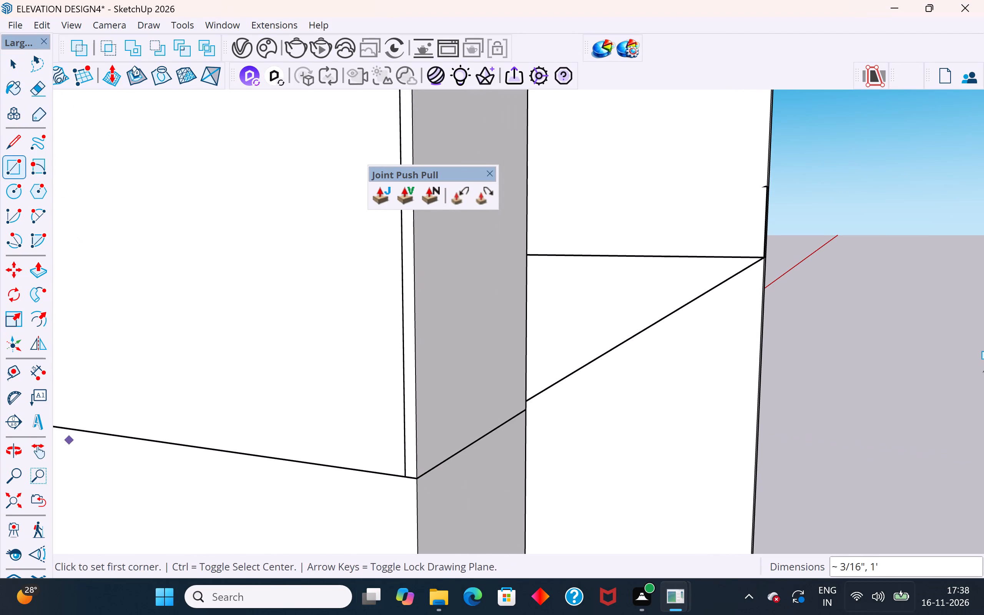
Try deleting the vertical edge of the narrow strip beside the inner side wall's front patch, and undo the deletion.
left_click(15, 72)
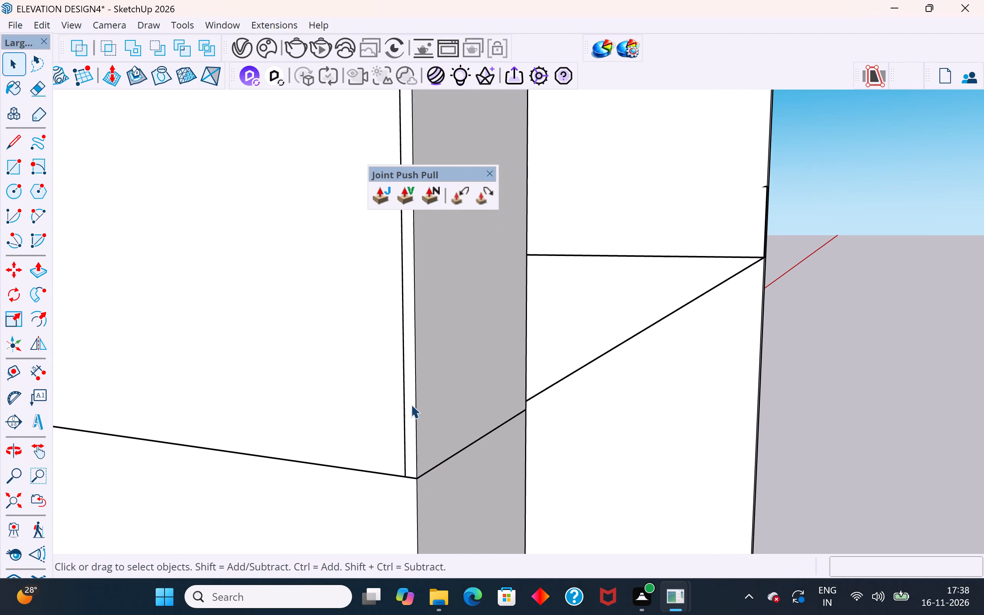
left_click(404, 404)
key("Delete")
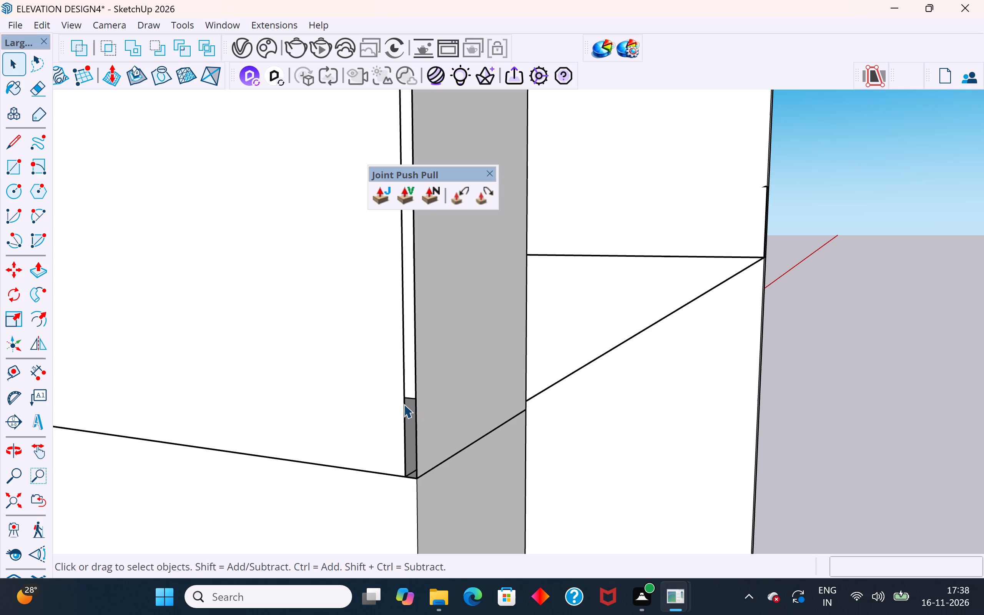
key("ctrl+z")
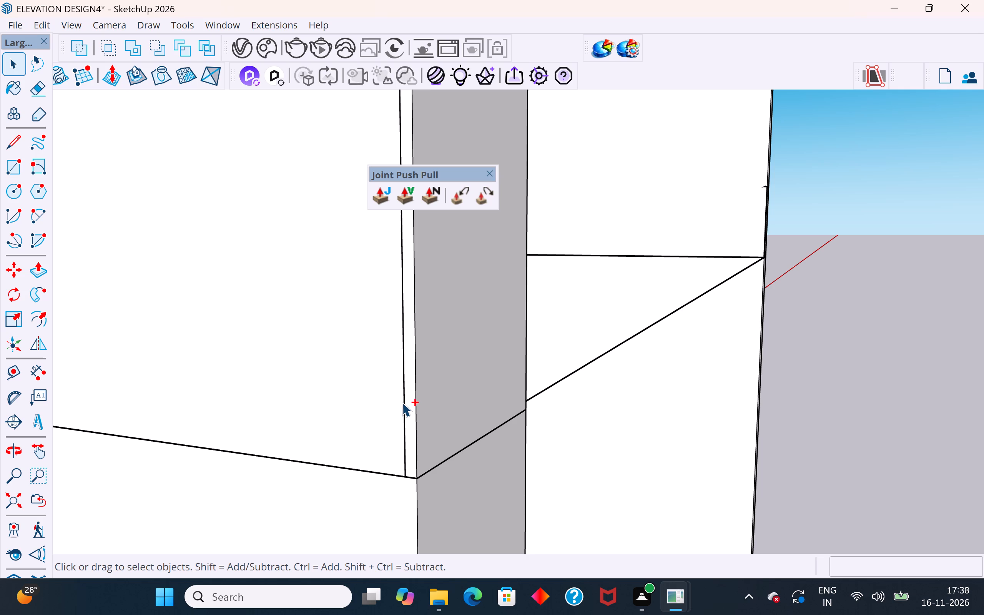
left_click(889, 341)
Delete the loose edge running across the front of the car bay between the two side walls.
scroll(585, 325, "down", 3)
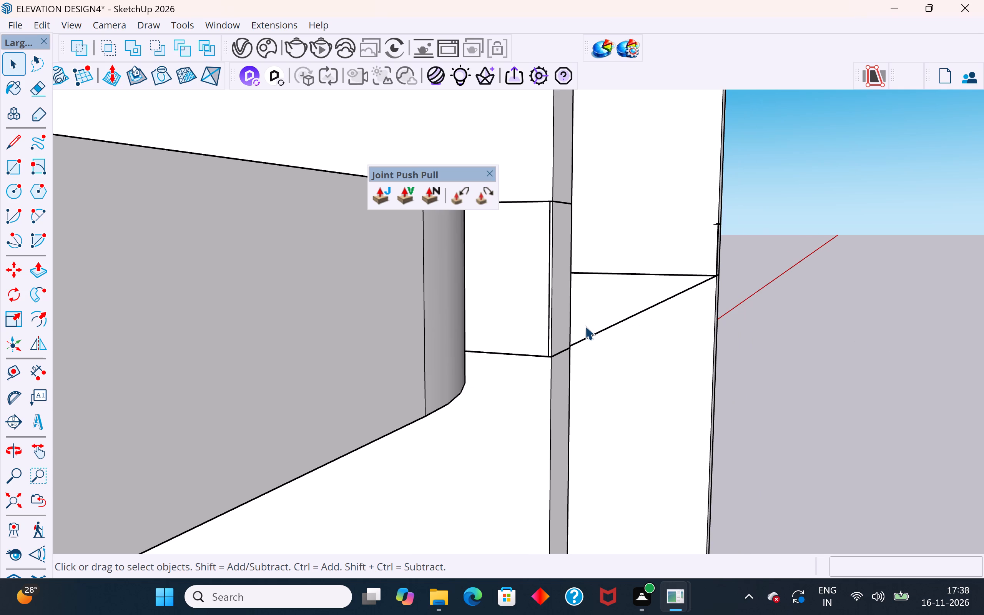
middle_click_drag(602, 333, 351, 425)
scroll(326, 352, "down", 7)
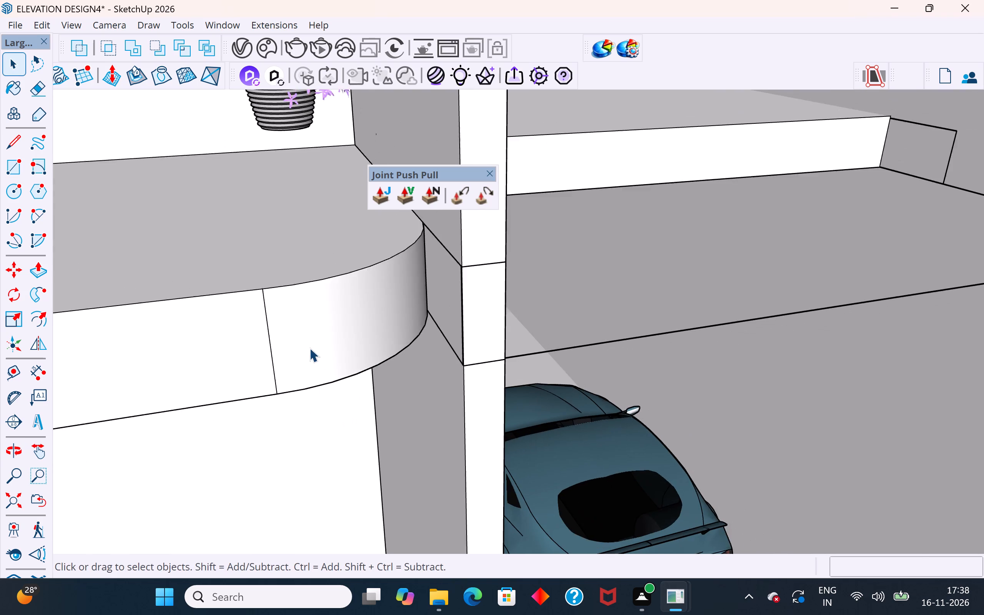
scroll(309, 348, "down", 2)
left_click(513, 346)
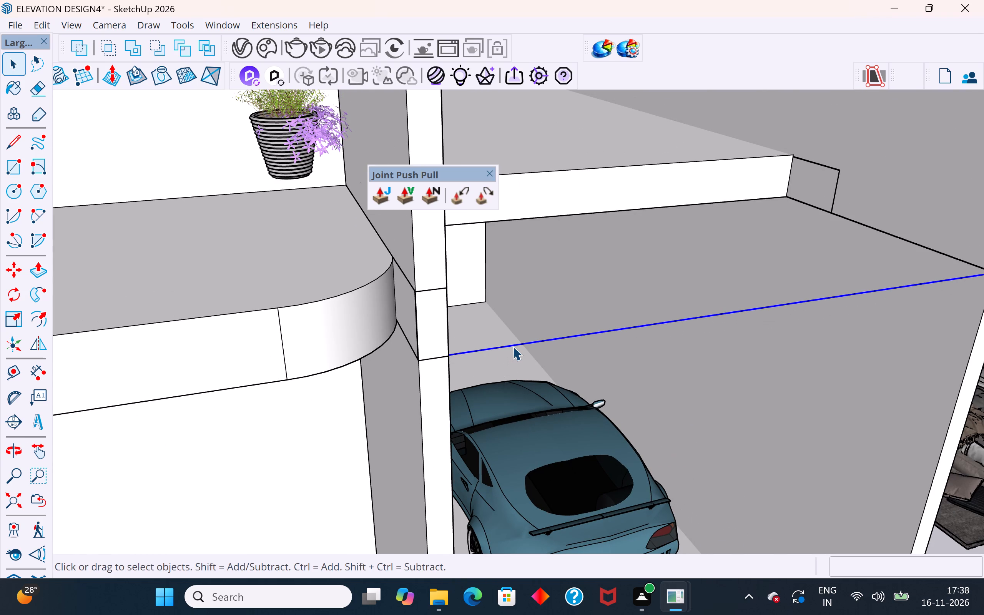
key("Delete")
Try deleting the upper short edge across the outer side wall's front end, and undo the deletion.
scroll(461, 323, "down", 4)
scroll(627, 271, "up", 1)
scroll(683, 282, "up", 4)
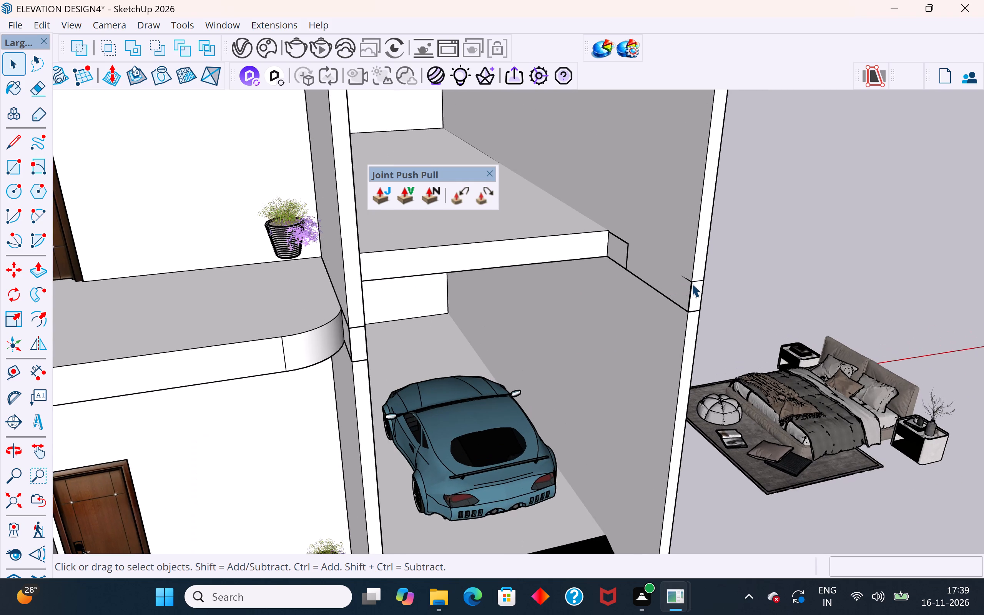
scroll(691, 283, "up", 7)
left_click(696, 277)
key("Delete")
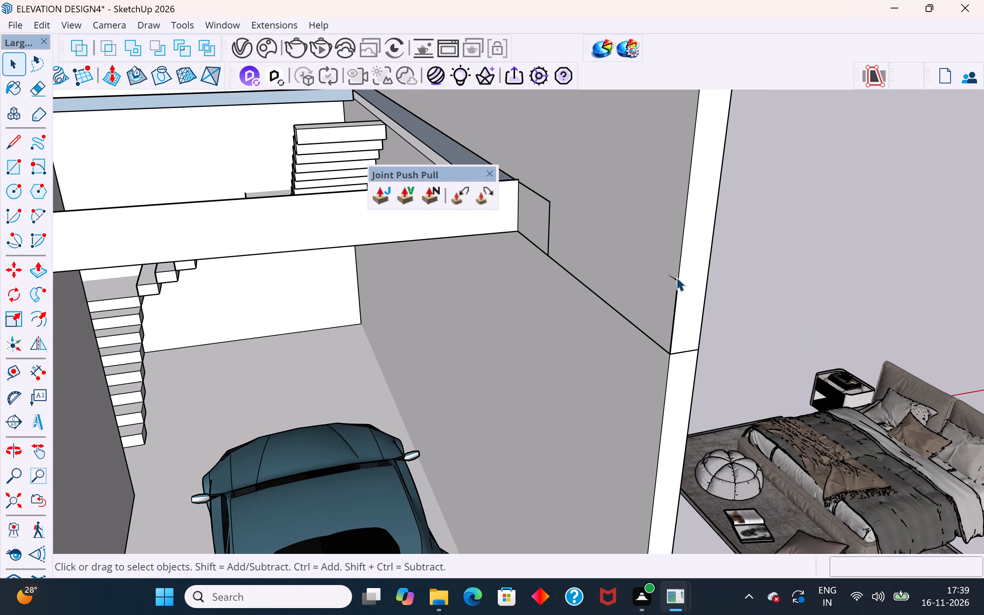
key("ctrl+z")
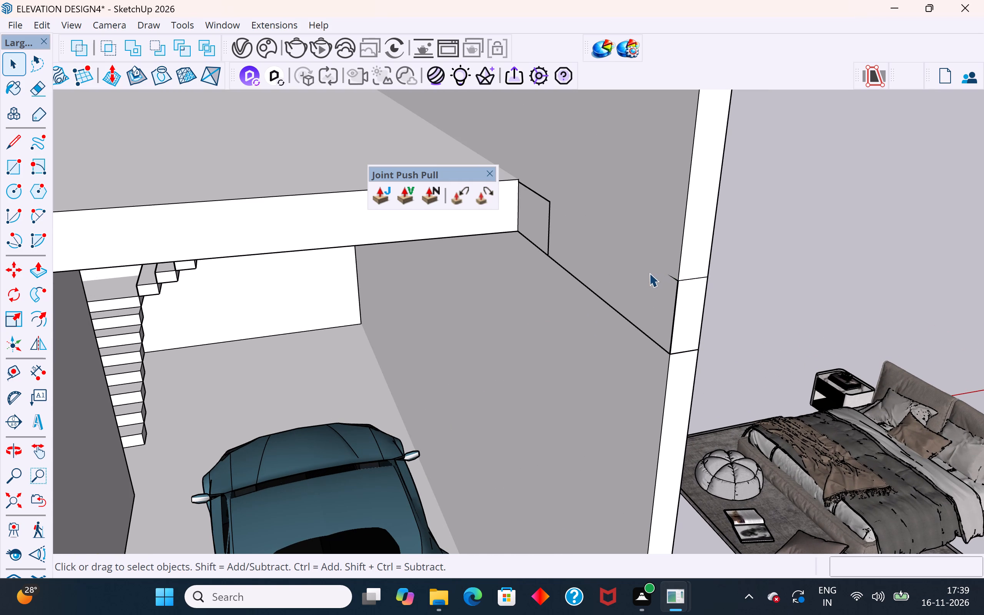
Delete the small slab-level face at the front end of the outer side wall.
scroll(683, 278, "up", 8)
left_click(677, 288)
middle_click_drag(677, 289, 700, 277)
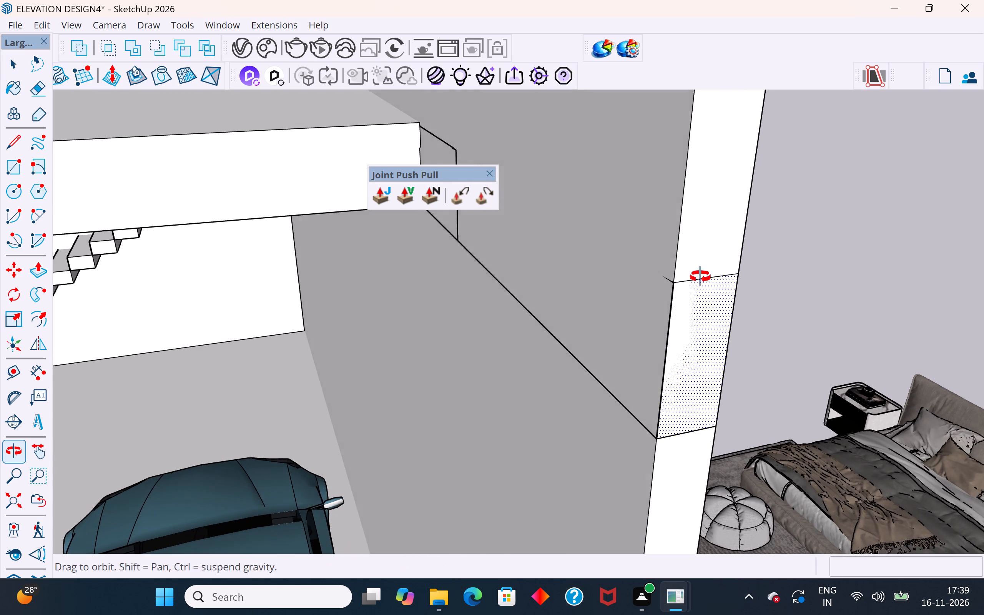
middle_click_drag(700, 277, 701, 276)
left_click(702, 346)
key("Delete")
left_click(701, 302)
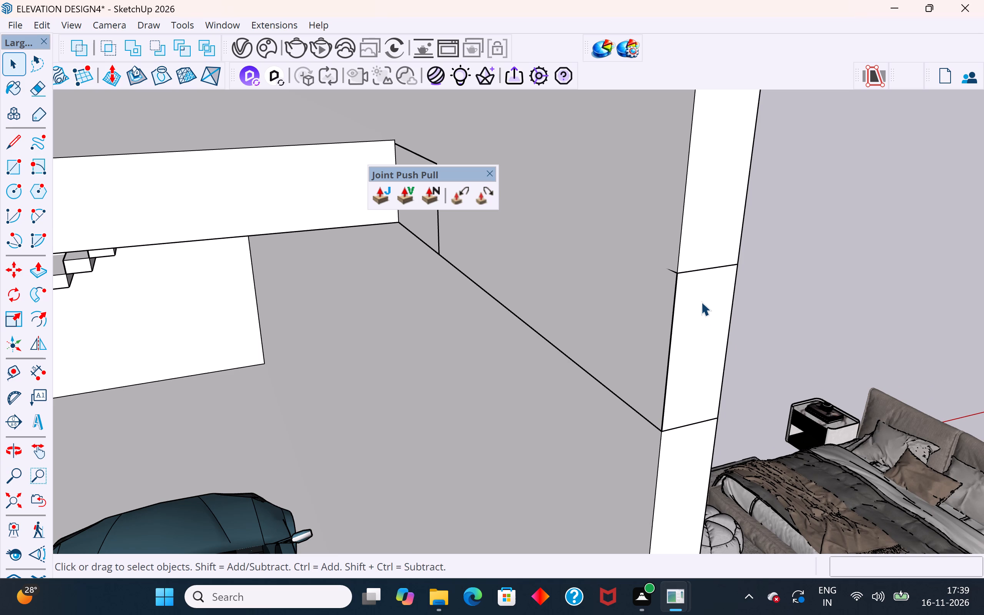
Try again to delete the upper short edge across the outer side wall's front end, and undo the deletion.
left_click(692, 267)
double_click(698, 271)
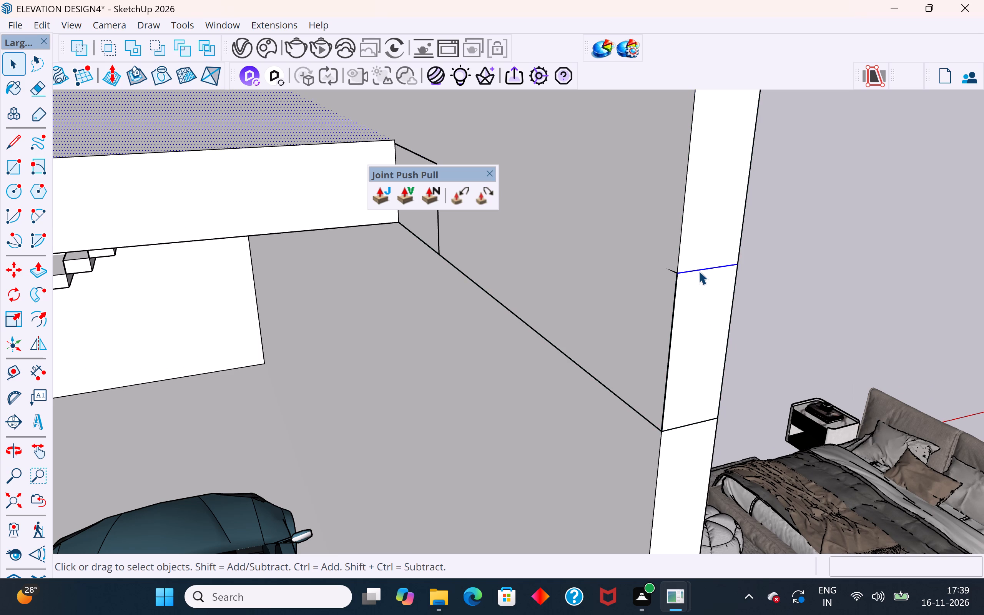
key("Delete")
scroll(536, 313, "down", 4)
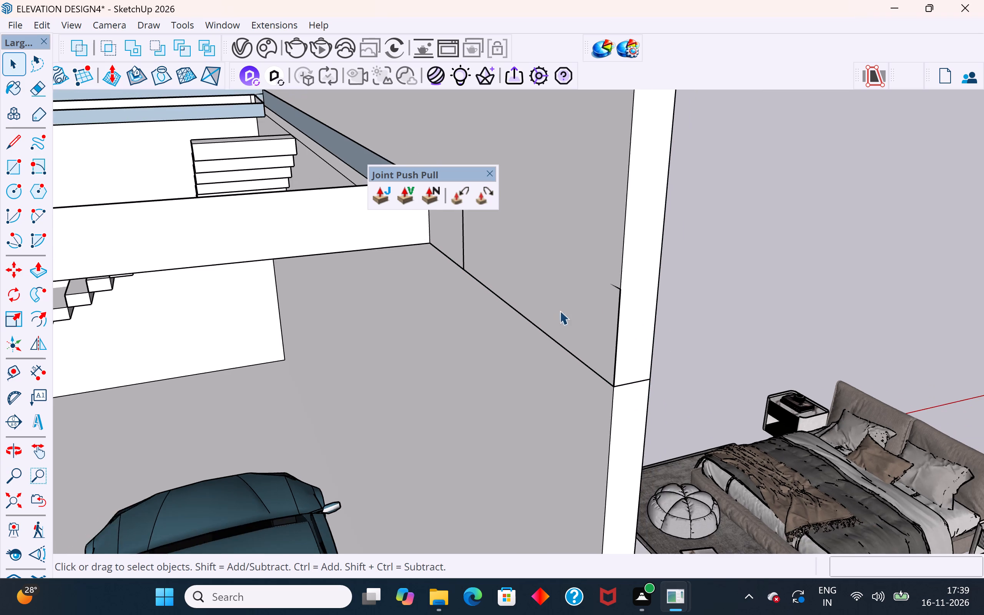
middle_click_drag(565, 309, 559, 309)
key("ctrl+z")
Reverse the slab-level patch face on the car-bay side of the inner side wall.
scroll(559, 309, "down", 2)
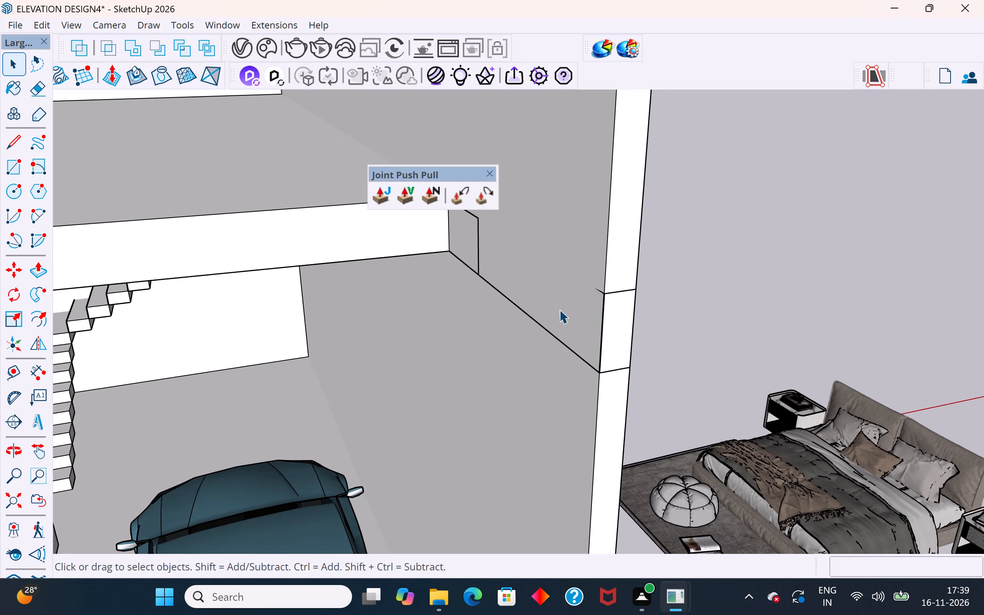
scroll(559, 309, "down", 1)
left_click(759, 258)
scroll(407, 351, "down", 11)
middle_click_drag(484, 332, 328, 266)
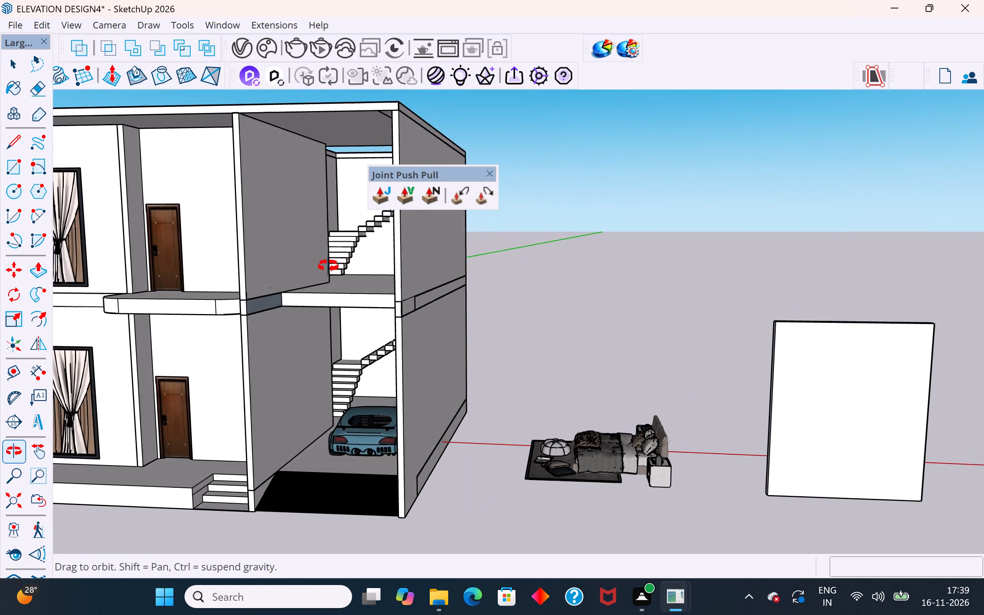
middle_click_drag(328, 266, 328, 306)
scroll(296, 316, "up", 4)
left_click(257, 296)
right_click(257, 296)
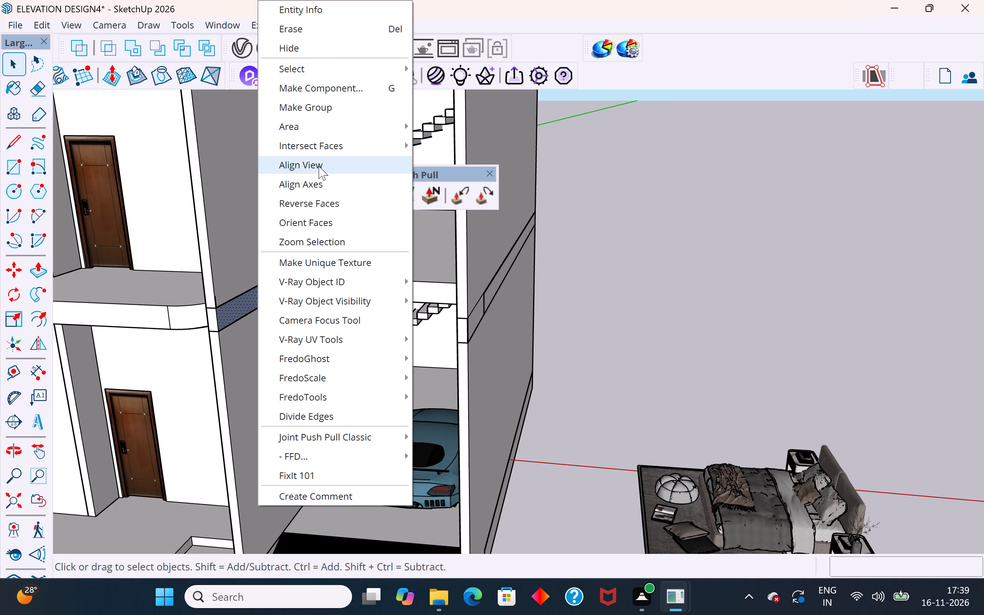
left_click(319, 204)
scroll(220, 311, "up", 2)
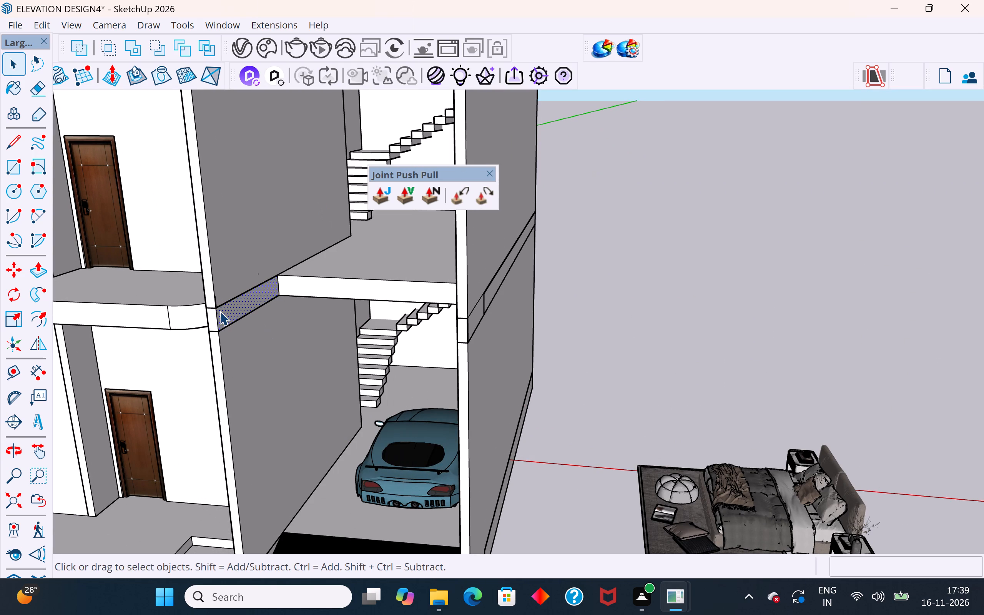
scroll(220, 311, "up", 1)
left_click(692, 314)
Examine the slab-level edges on the outer side wall and the front face of the cut-back car-bay slab.
middle_click_drag(517, 294, 416, 294)
scroll(484, 291, "up", 1)
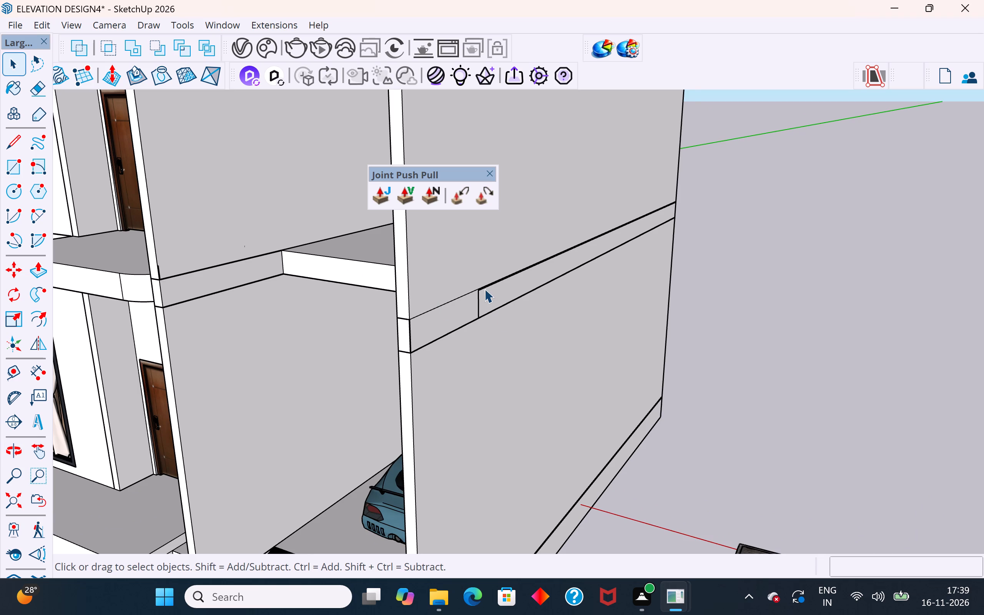
scroll(484, 289, "up", 10)
left_click(464, 303)
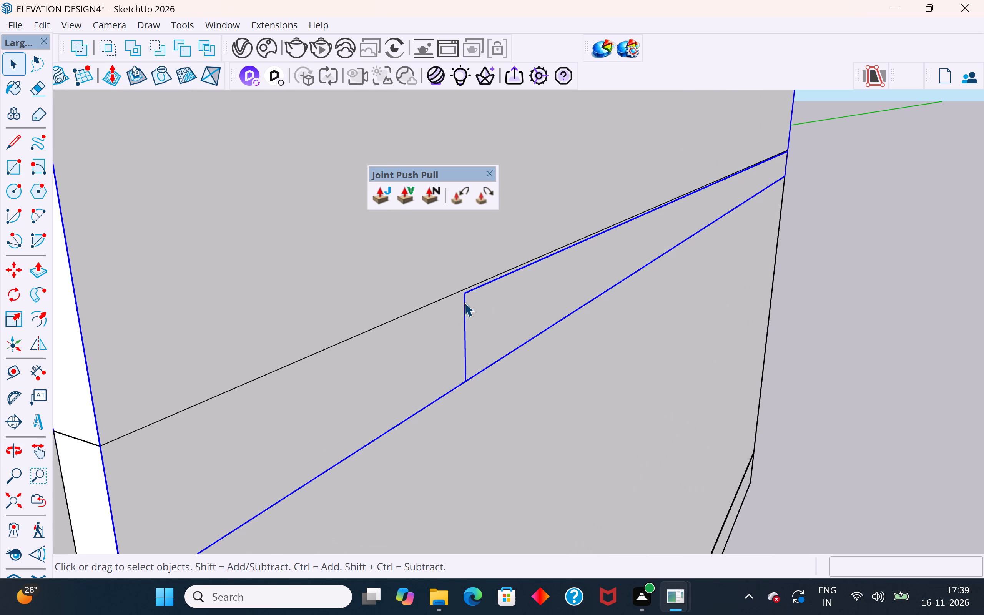
scroll(810, 262, "down", 5)
left_click(819, 262)
middle_click_drag(532, 378, 669, 448)
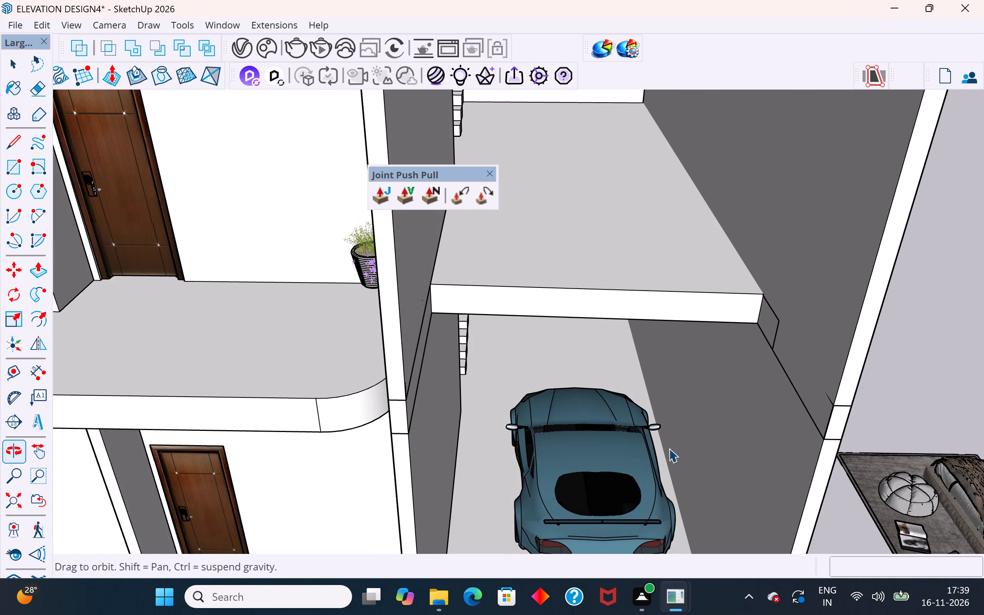
middle_click_drag(506, 294, 505, 274)
scroll(502, 307, "up", 2)
left_click(520, 297)
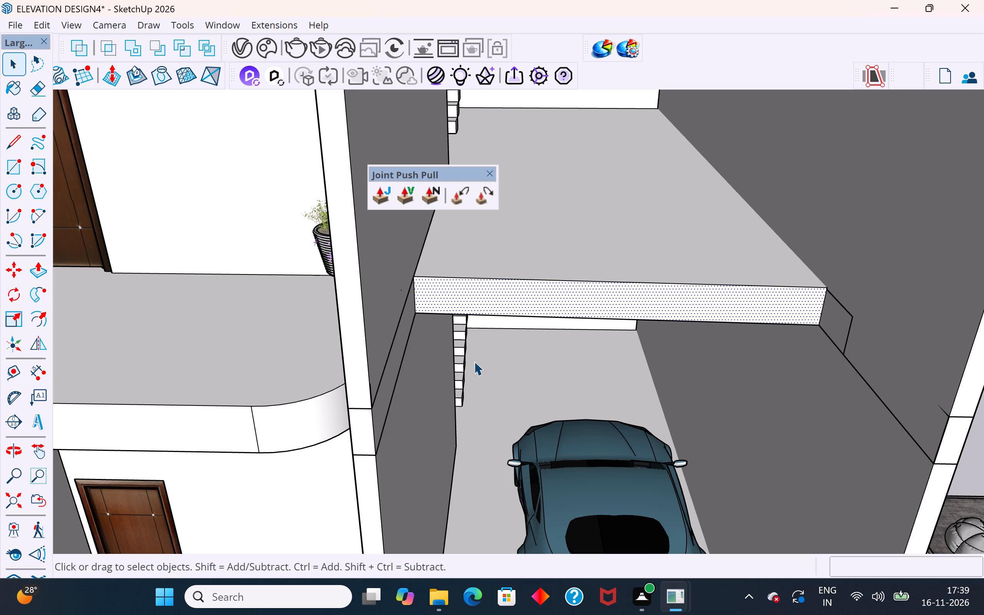
scroll(505, 330, "down", 4)
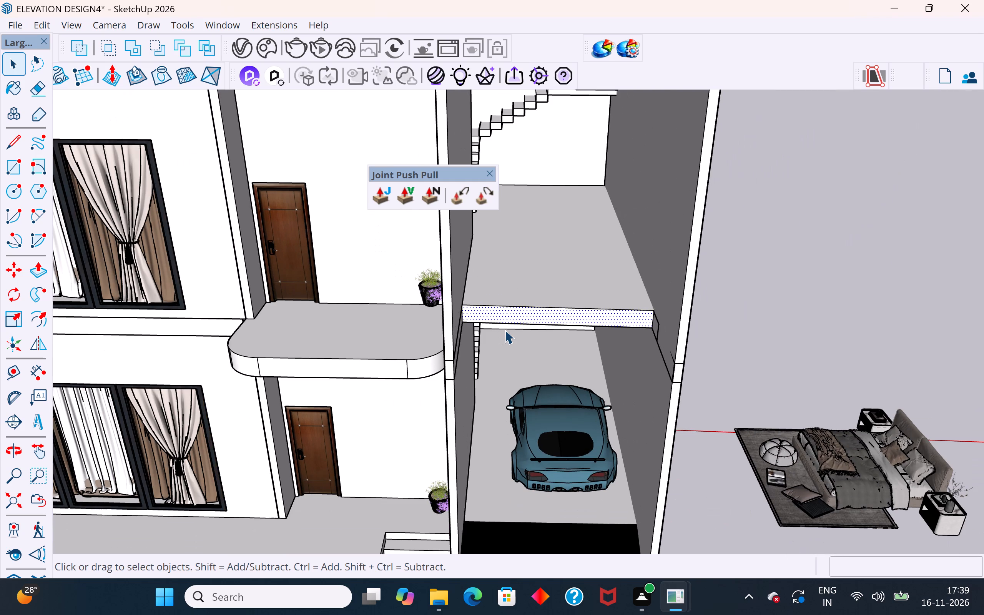
scroll(537, 283, "up", 3)
scroll(527, 270, "down", 11)
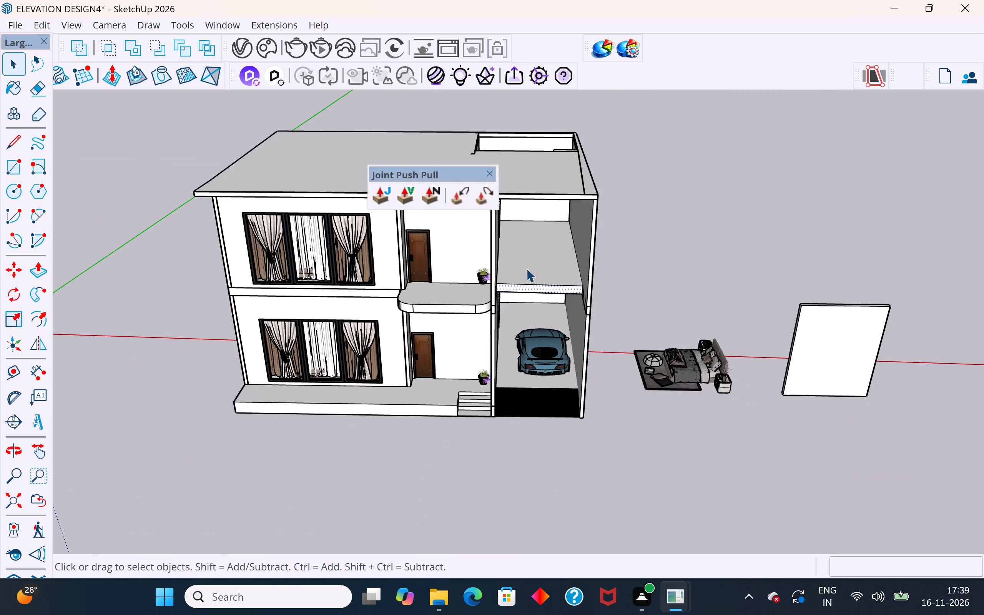
Examine the roof and the open car bay from the front, the side and above.
middle_click_drag(531, 273, 518, 189)
scroll(523, 270, "up", 3)
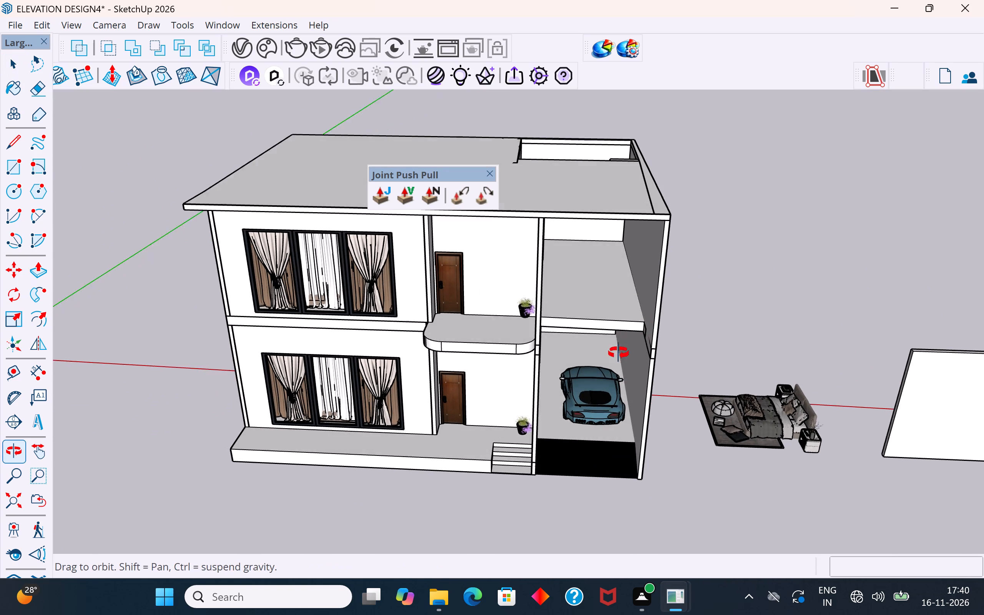
middle_click_drag(618, 353, 625, 381)
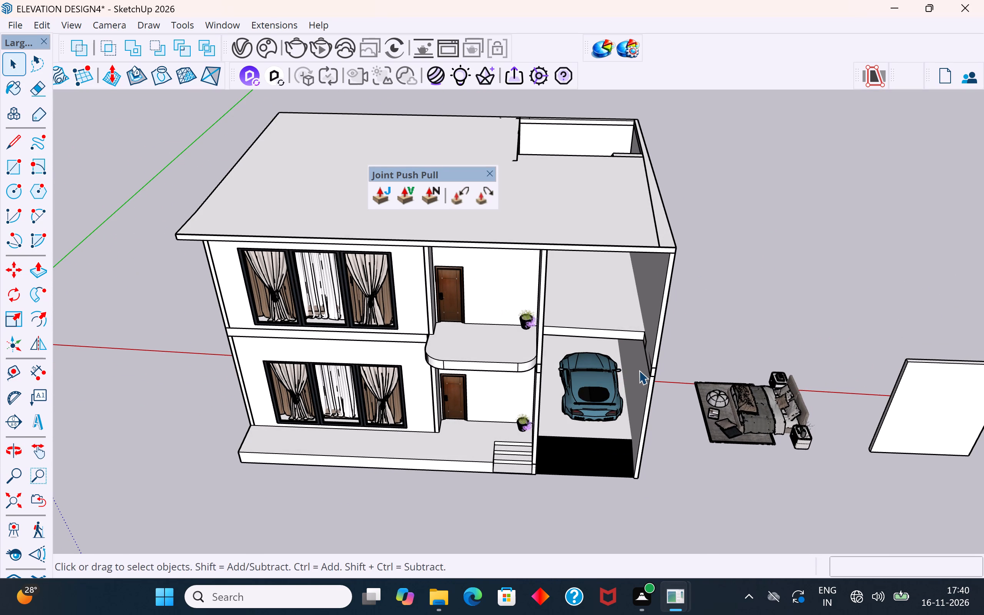
middle_click_drag(643, 354, 638, 217)
middle_click_drag(634, 228, 542, 226)
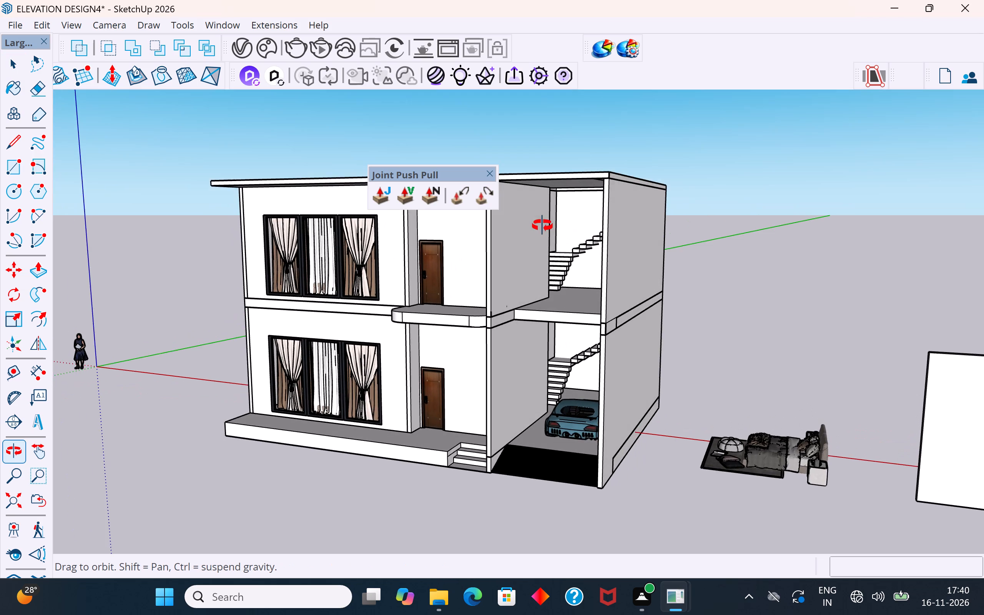
middle_click_drag(542, 226, 609, 268)
middle_click_drag(574, 174, 596, 230)
scroll(596, 230, "up", 3)
middle_click_drag(599, 244, 607, 309)
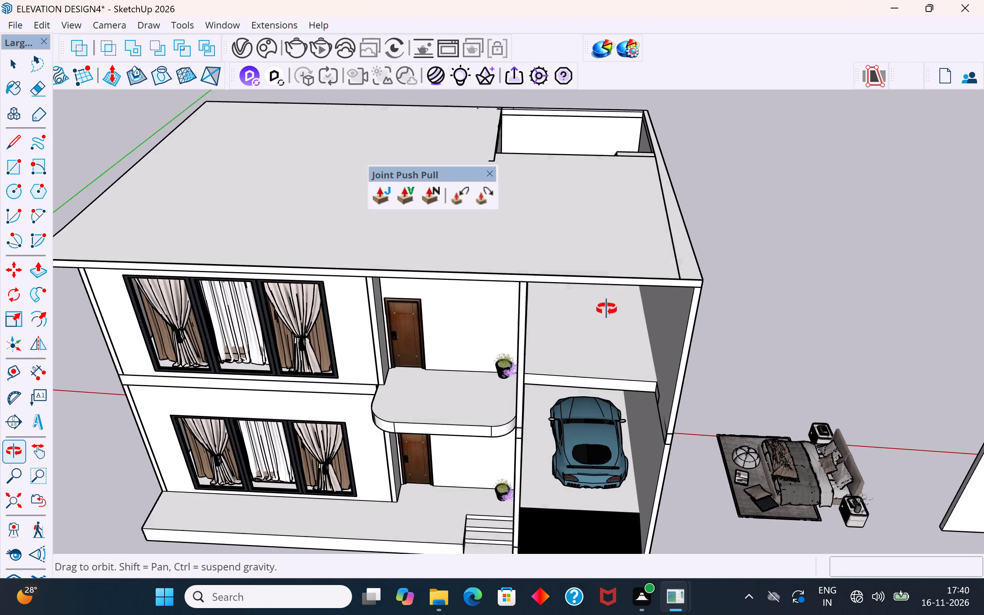
middle_click_drag(607, 309, 608, 322)
Draw a vertical line about 6" long across the roof slab's front face, above the inner side wall's car-bay side.
left_click(614, 290)
middle_click_drag(652, 311, 685, 212)
scroll(681, 239, "up", 2)
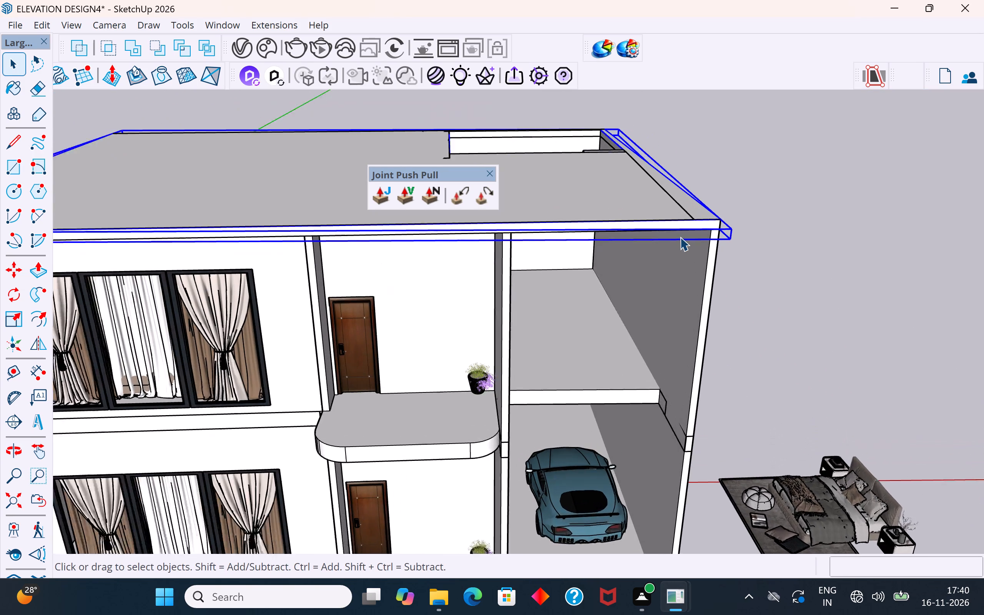
scroll(680, 237, "up", 1)
left_click(683, 216)
double_click(684, 223)
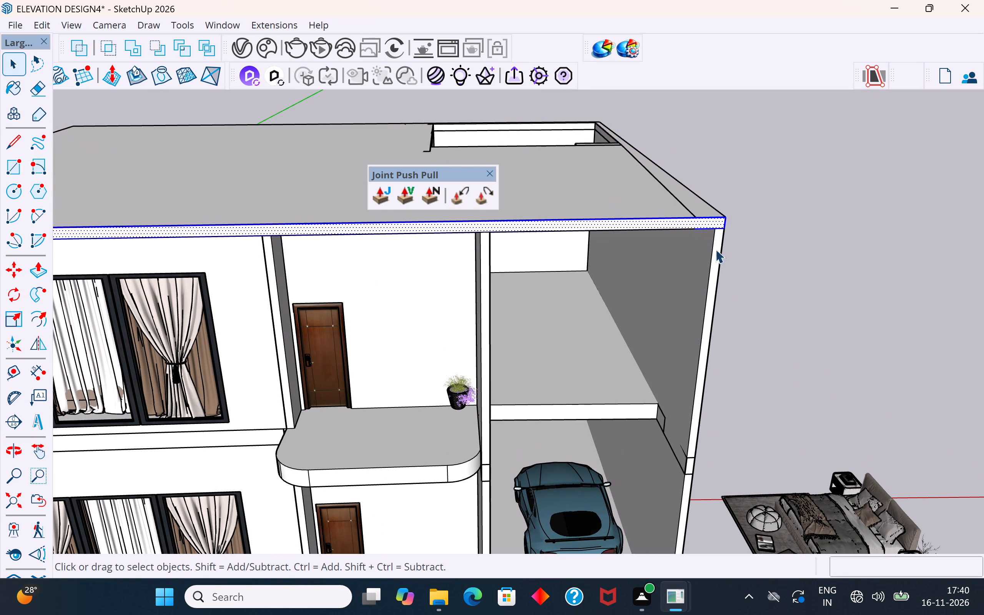
middle_click_drag(762, 258, 658, 264)
middle_click_drag(689, 329, 707, 428)
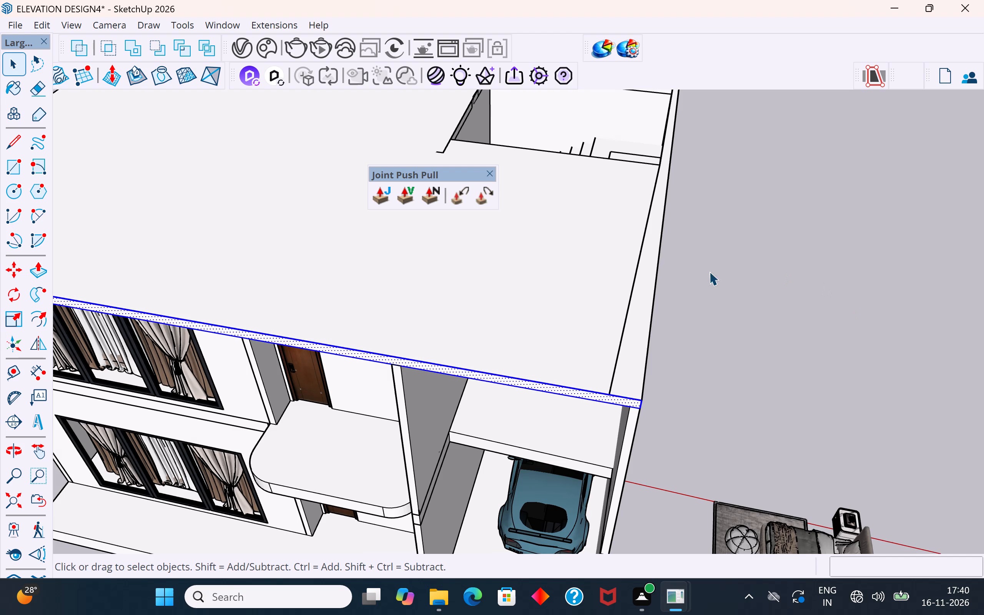
left_click(16, 146)
scroll(366, 362, "up", 3)
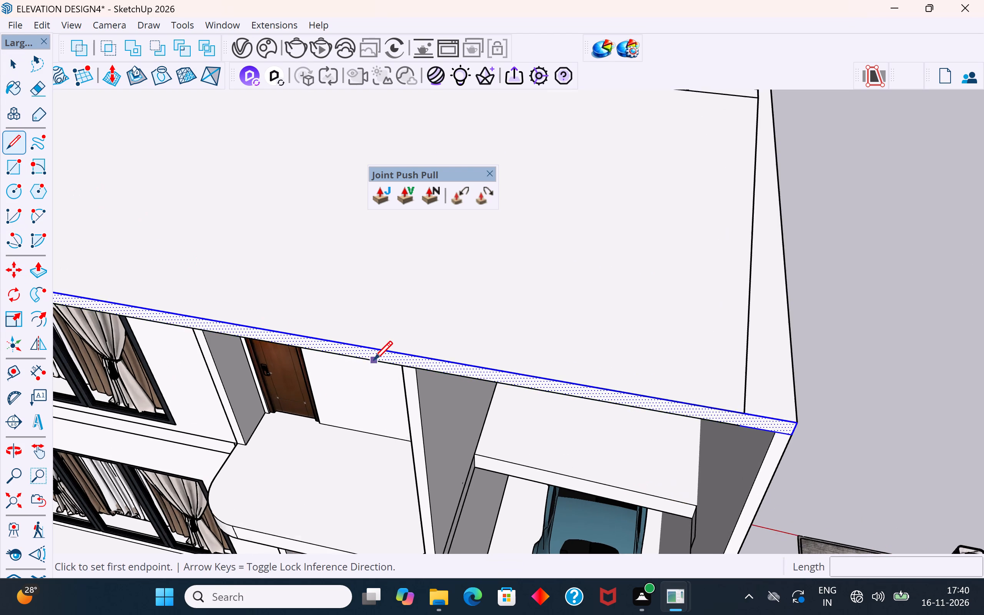
scroll(374, 362, "up", 4)
left_click(406, 361)
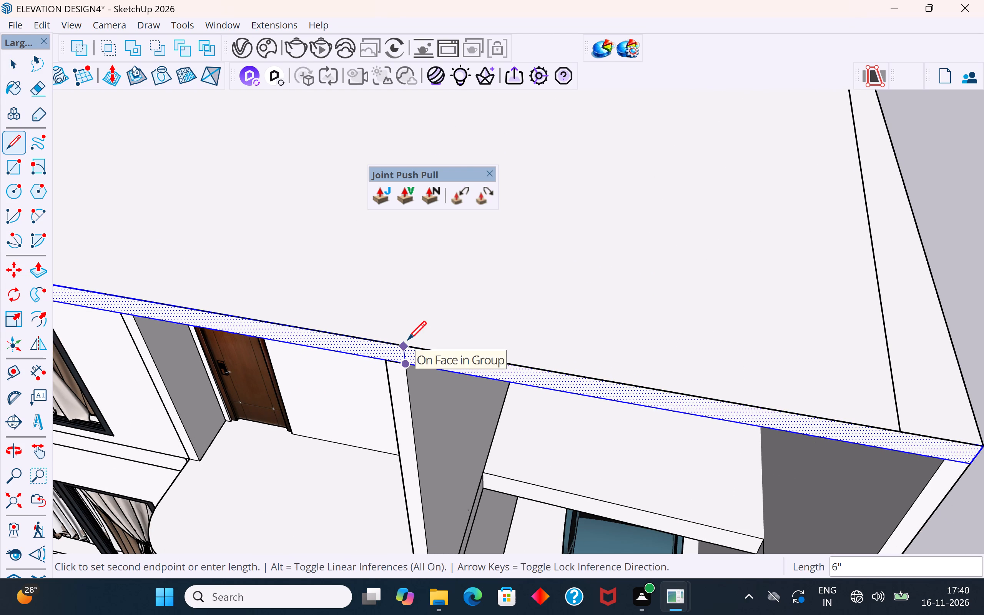
left_click(407, 342)
Draw a line about 18' 5 11/16" long across the roof top from the front edge to the stair opening.
middle_click_drag(434, 293, 97, 432)
scroll(336, 359, "down", 3)
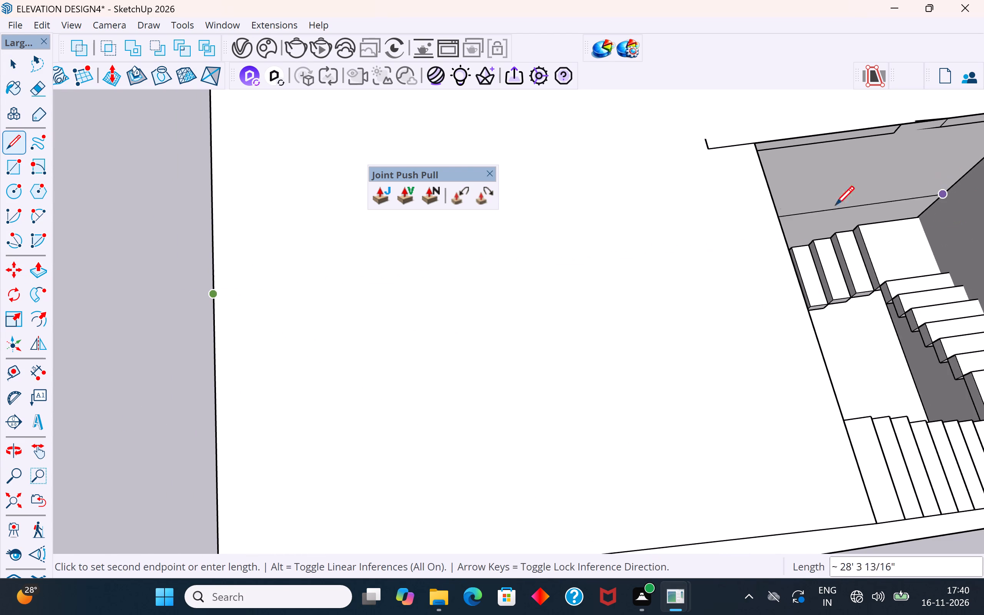
left_click(786, 244)
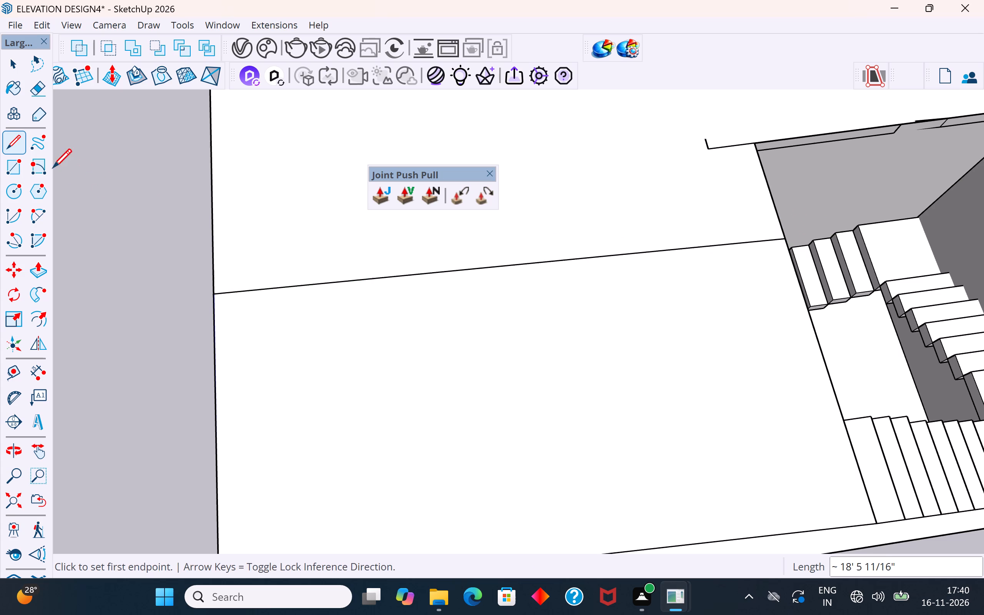
left_click(19, 68)
left_click(121, 213)
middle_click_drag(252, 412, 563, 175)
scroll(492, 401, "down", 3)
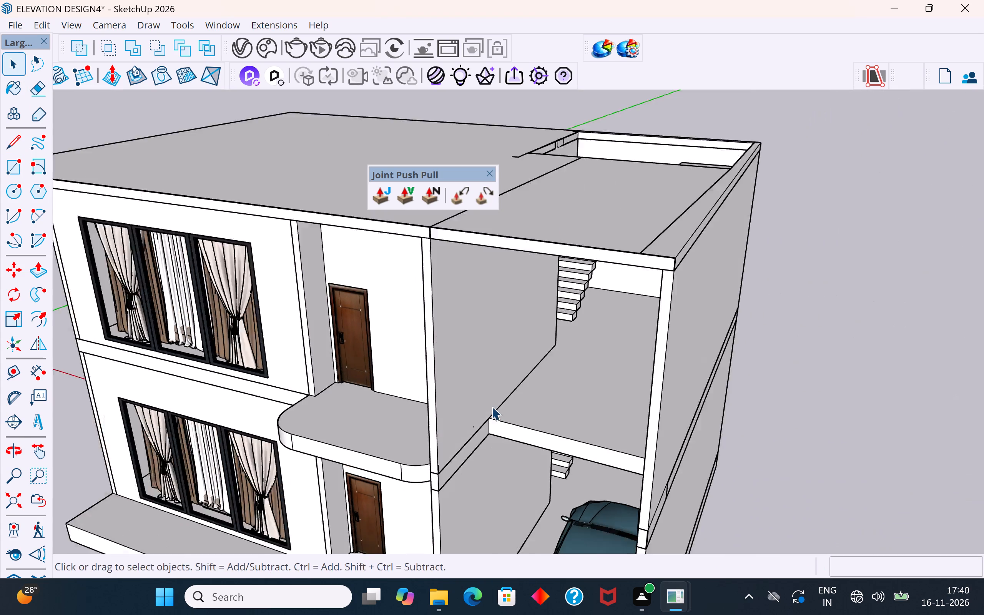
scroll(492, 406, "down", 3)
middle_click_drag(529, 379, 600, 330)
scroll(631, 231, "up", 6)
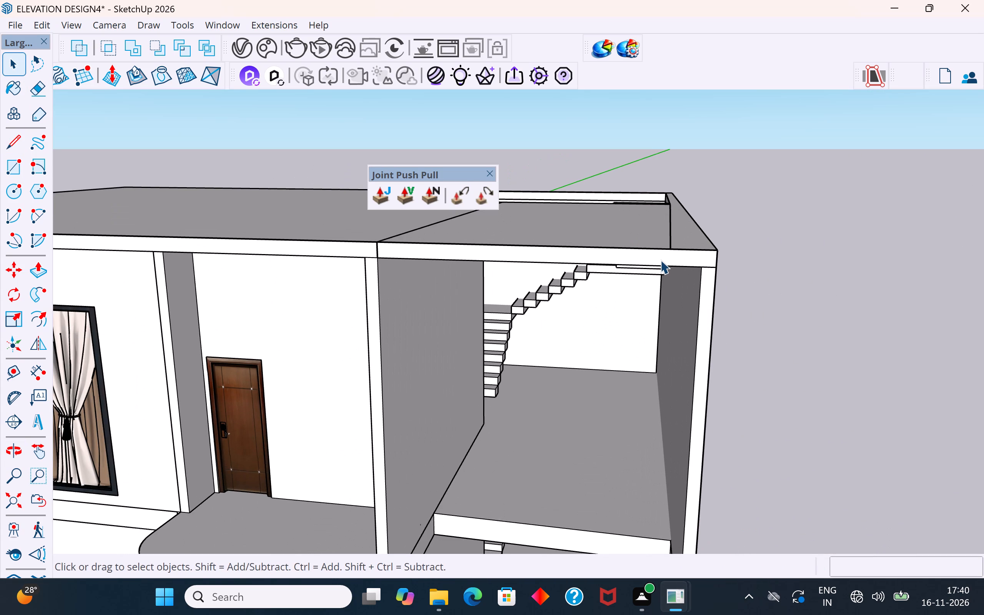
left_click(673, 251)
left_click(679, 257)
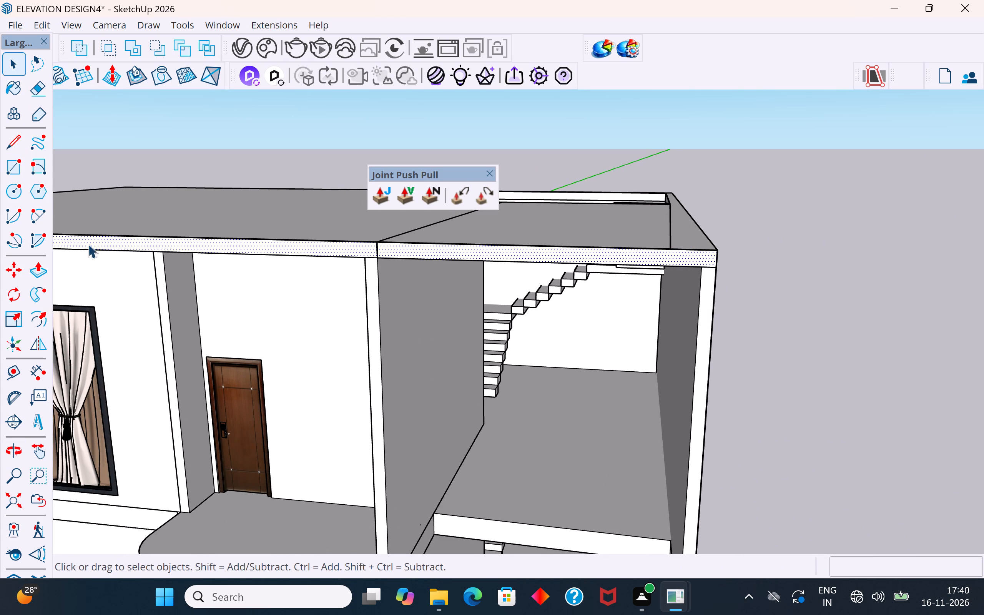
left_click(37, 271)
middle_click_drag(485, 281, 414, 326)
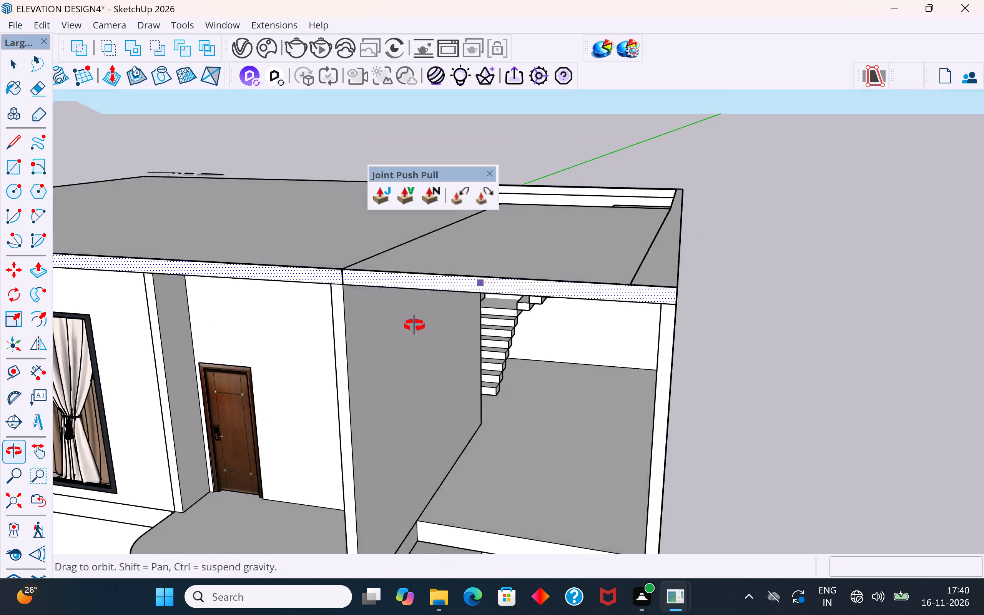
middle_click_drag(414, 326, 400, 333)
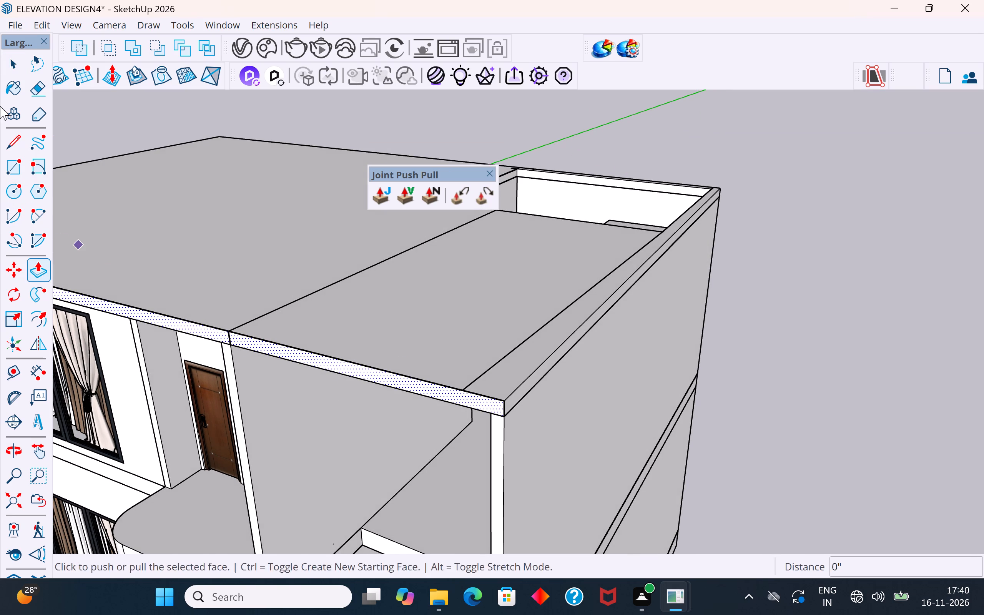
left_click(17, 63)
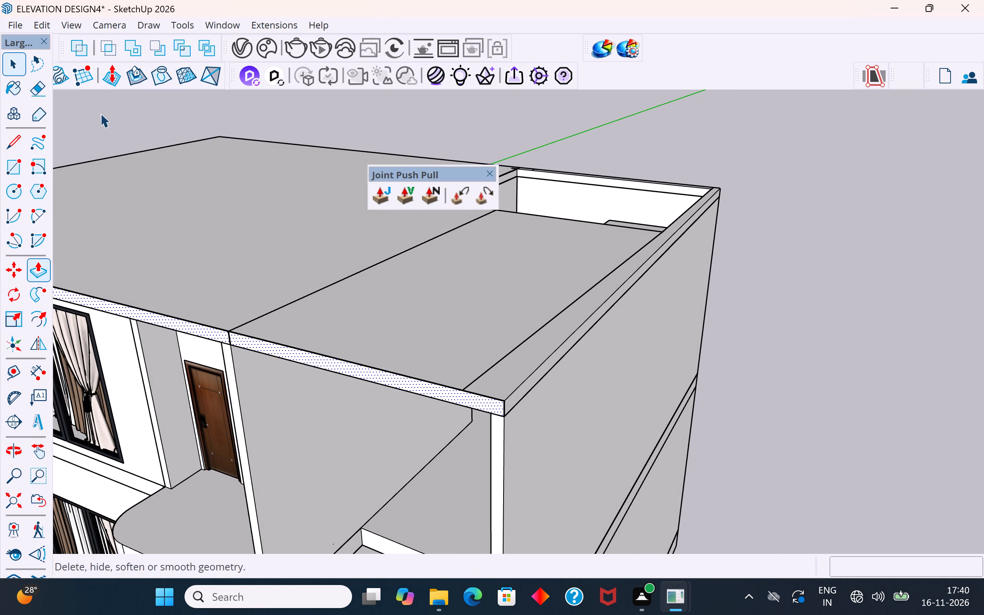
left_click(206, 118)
Check the roof's front face beside the new dividing line and the narrow underside strip along the outer side wall.
scroll(236, 345, "up", 4)
left_click(238, 345)
left_click(253, 346)
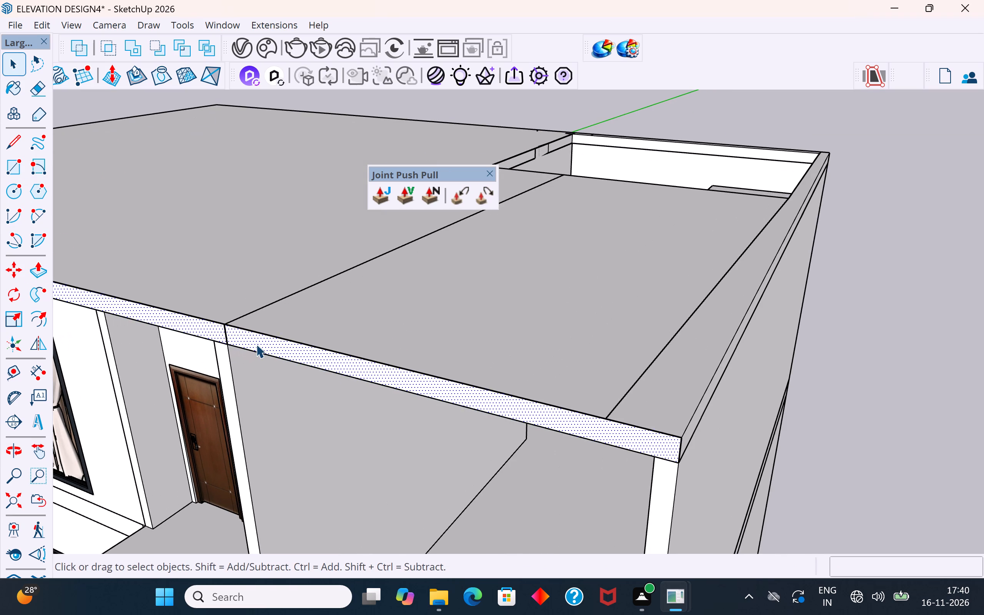
left_click(256, 344)
double_click(264, 341)
left_click(317, 359)
middle_click_drag(317, 359, 381, 183)
scroll(408, 391, "down", 5)
middle_click_drag(454, 379, 487, 302)
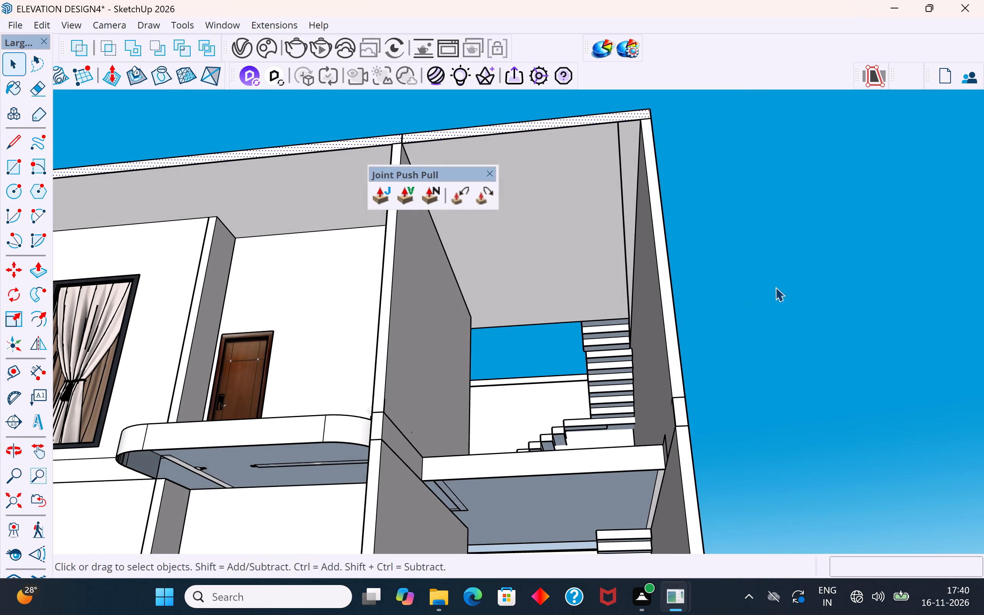
left_click(775, 287)
left_click(625, 145)
scroll(625, 145, "up", 6)
middle_click_drag(600, 271, 582, 284)
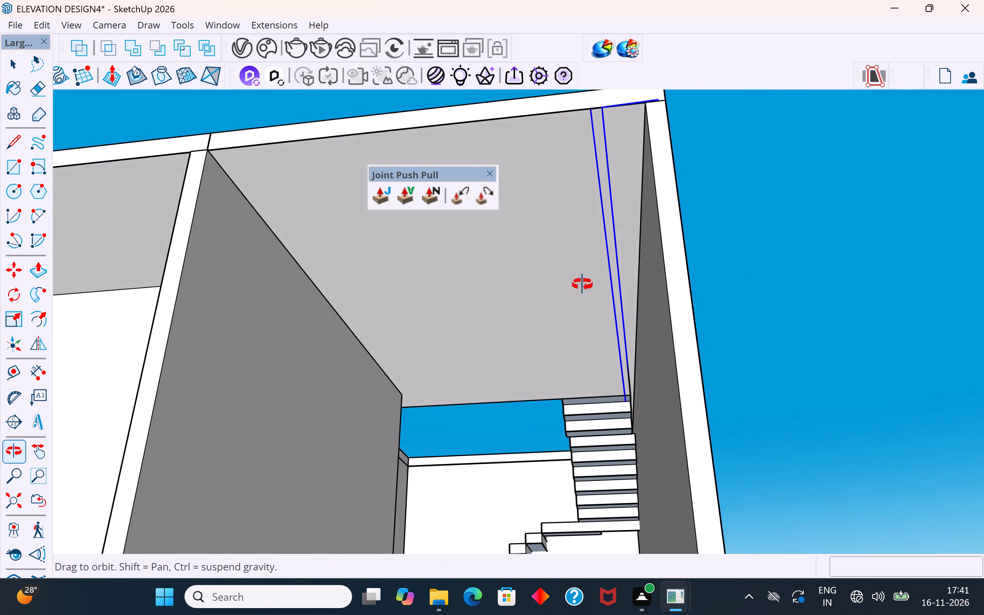
middle_click_drag(582, 284, 575, 306)
left_click(776, 260)
Check the roof's front face again on the car-bay side of the dividing line, from above and below.
scroll(705, 100, "down", 2)
middle_click_drag(692, 168, 687, 283)
scroll(658, 183, "down", 4)
middle_click_drag(635, 258, 622, 277)
scroll(622, 277, "up", 1)
scroll(480, 379, "up", 3)
left_click(420, 428)
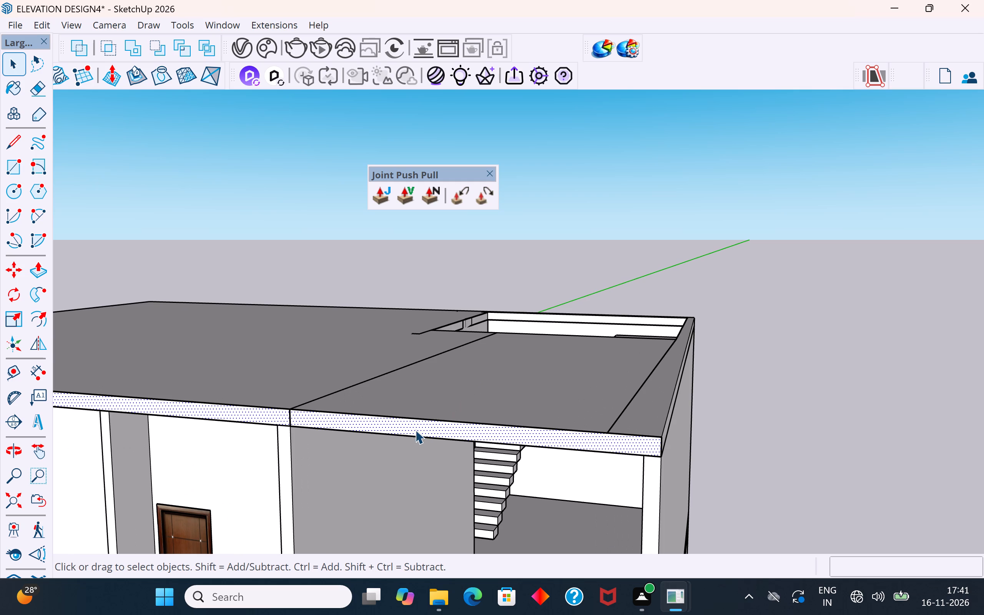
left_click(293, 412)
left_click(299, 414)
left_click(306, 419)
middle_click_drag(306, 419, 367, 371)
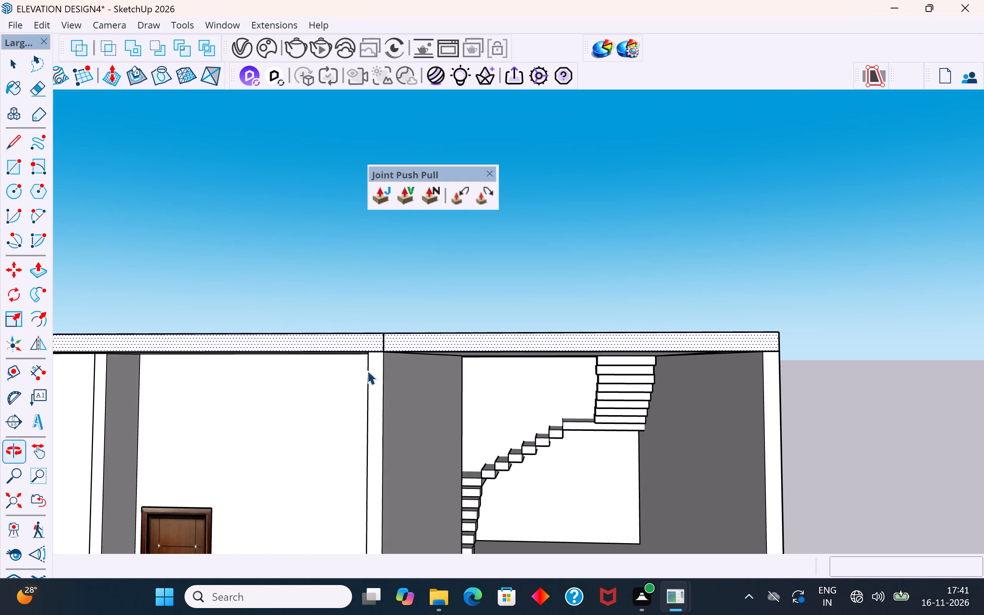
scroll(382, 348, "up", 7)
middle_click_drag(395, 350, 347, 279)
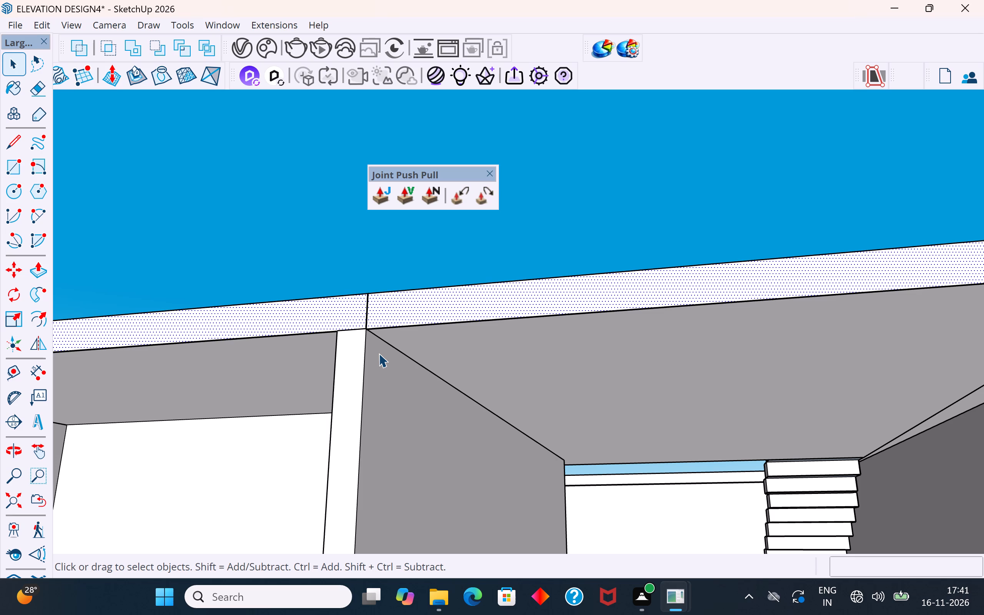
Open the roof group, check its underside and front face at the inner side wall, and close the group.
left_click(630, 173)
scroll(447, 373, "up", 1)
middle_click_drag(447, 373, 450, 307)
left_click(470, 304)
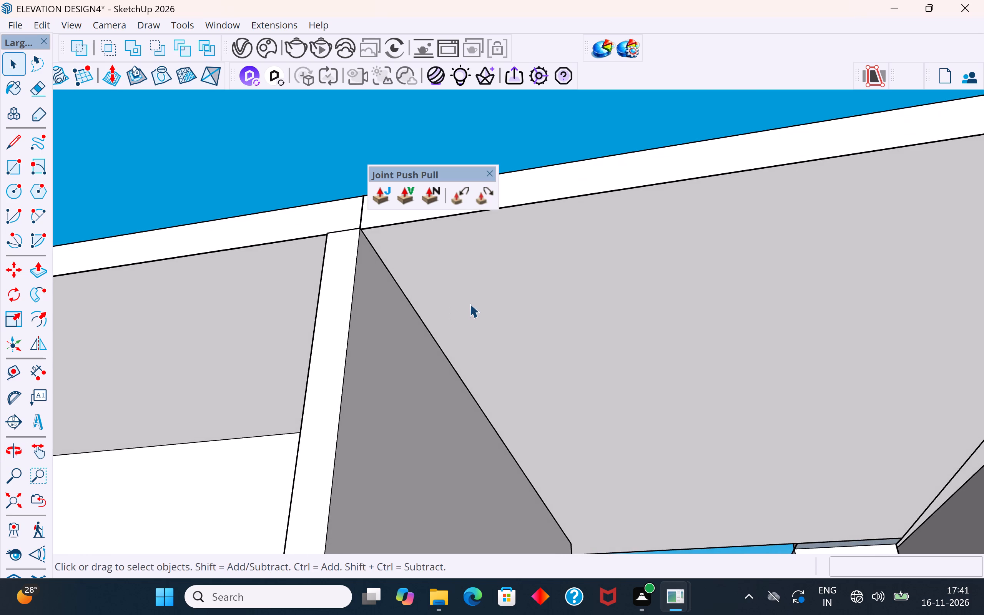
scroll(438, 305, "down", 3)
double_click(502, 292)
left_click(520, 288)
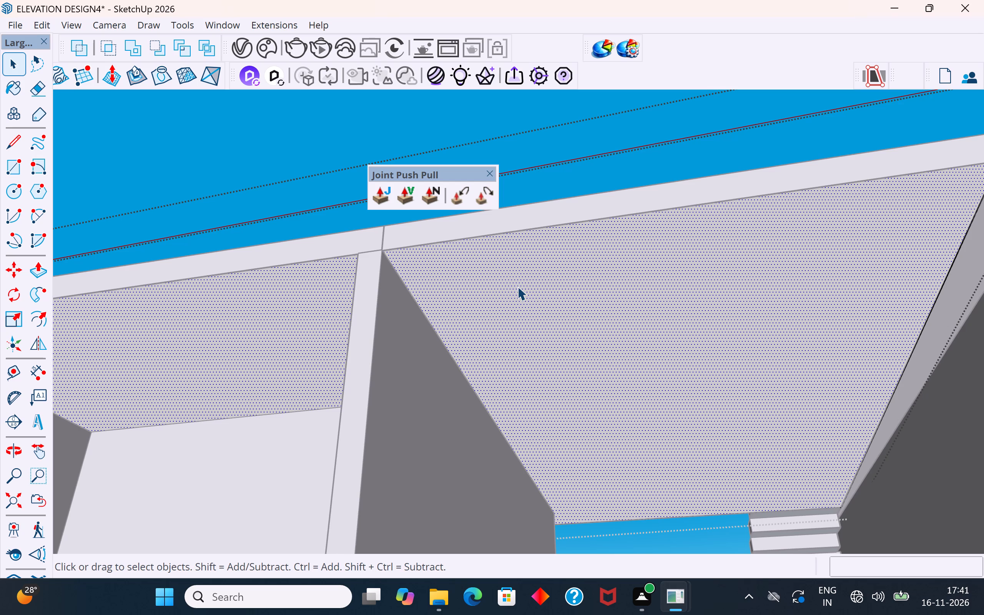
middle_click_drag(487, 265, 491, 289)
scroll(399, 281, "up", 4)
middle_click_drag(407, 242, 410, 248)
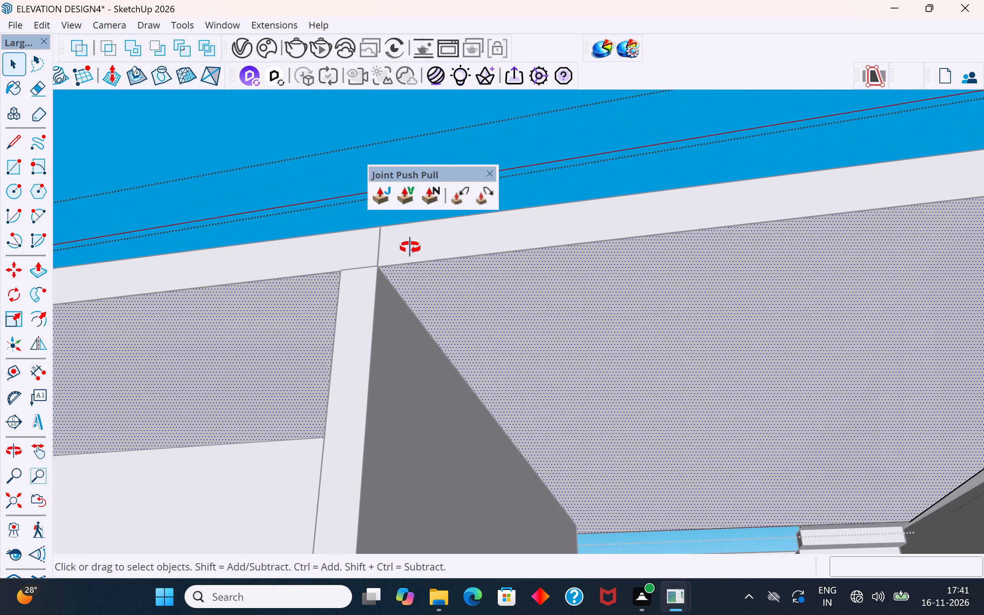
middle_click_drag(410, 248, 421, 276)
left_click(423, 275)
double_click(426, 263)
left_click(620, 158)
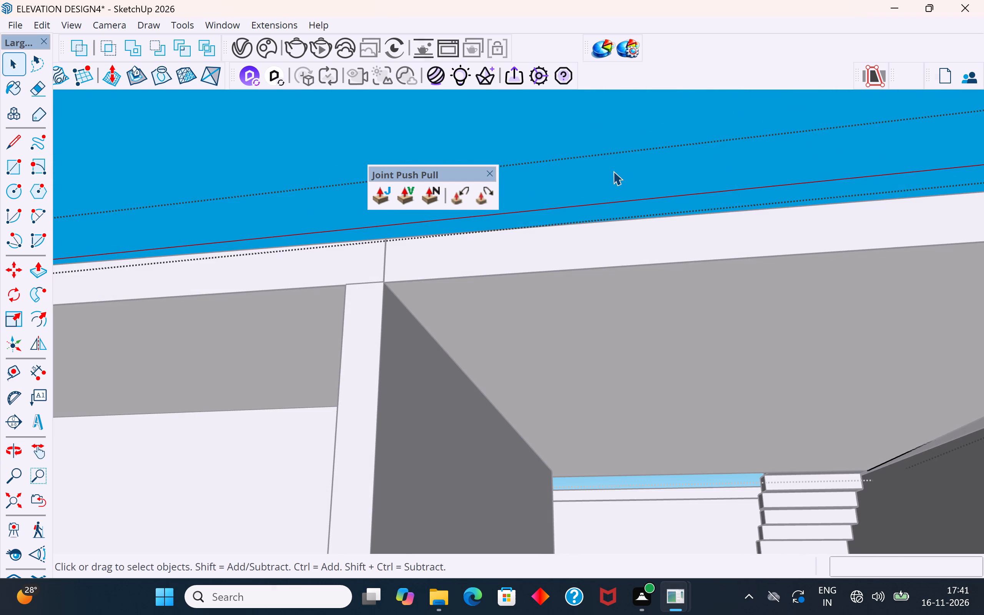
scroll(508, 272, "down", 6)
middle_click_drag(641, 285, 652, 391)
left_click(659, 236)
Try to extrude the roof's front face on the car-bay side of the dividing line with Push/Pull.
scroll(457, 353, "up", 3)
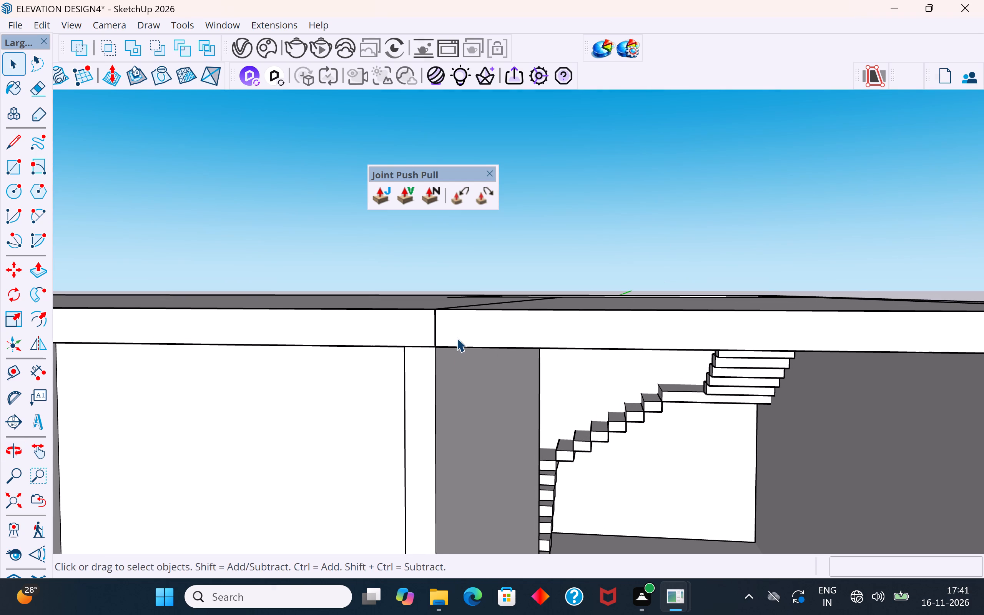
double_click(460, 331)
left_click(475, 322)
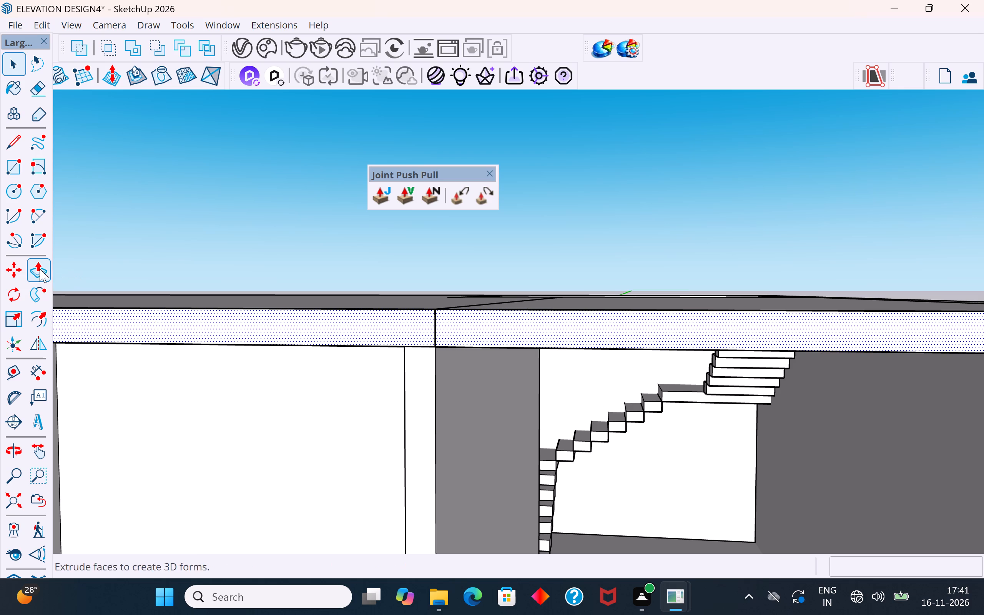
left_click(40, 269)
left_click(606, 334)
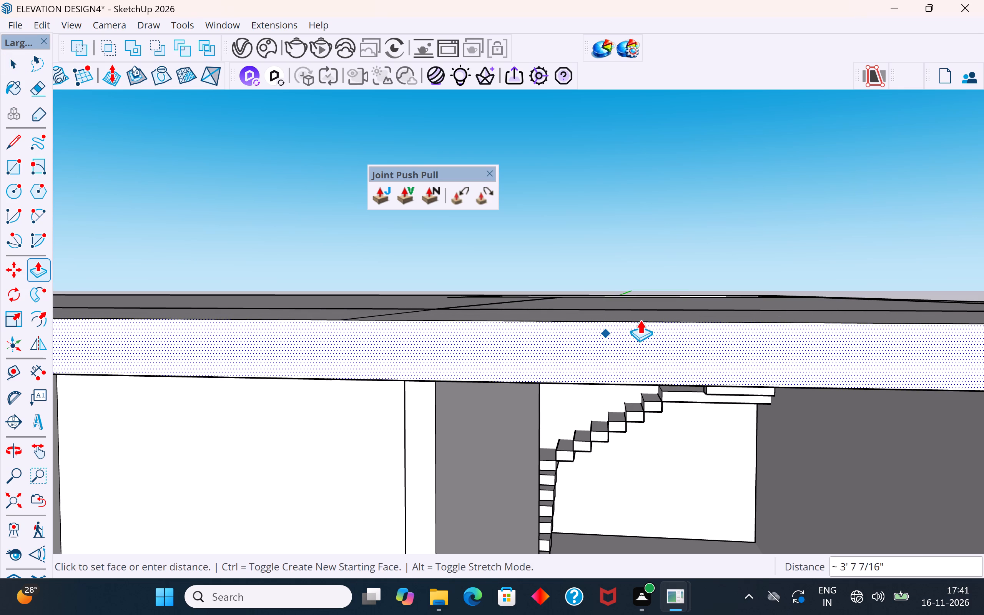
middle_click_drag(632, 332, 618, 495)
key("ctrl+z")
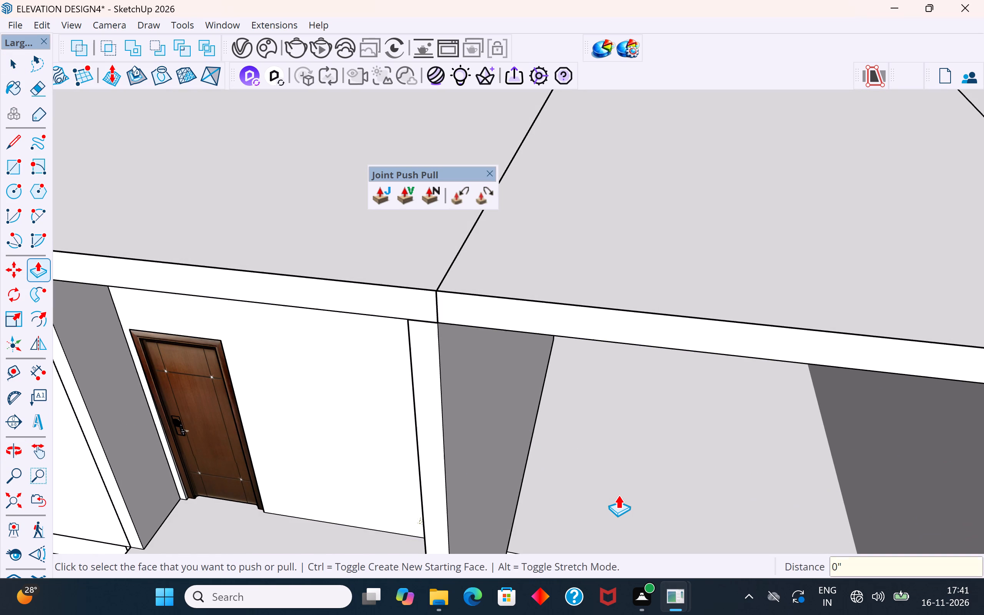
Examine the roof part over the car bay from above, and the roof and first-floor slabs from below.
left_click(17, 63)
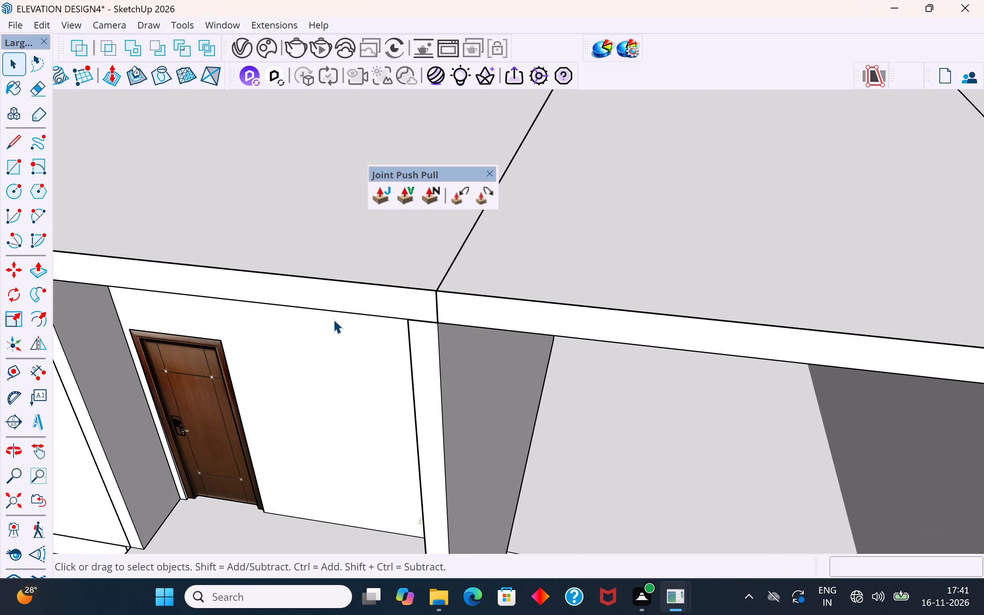
scroll(332, 320, "down", 12)
left_click(723, 386)
middle_click_drag(517, 338, 648, 371)
left_click(464, 296)
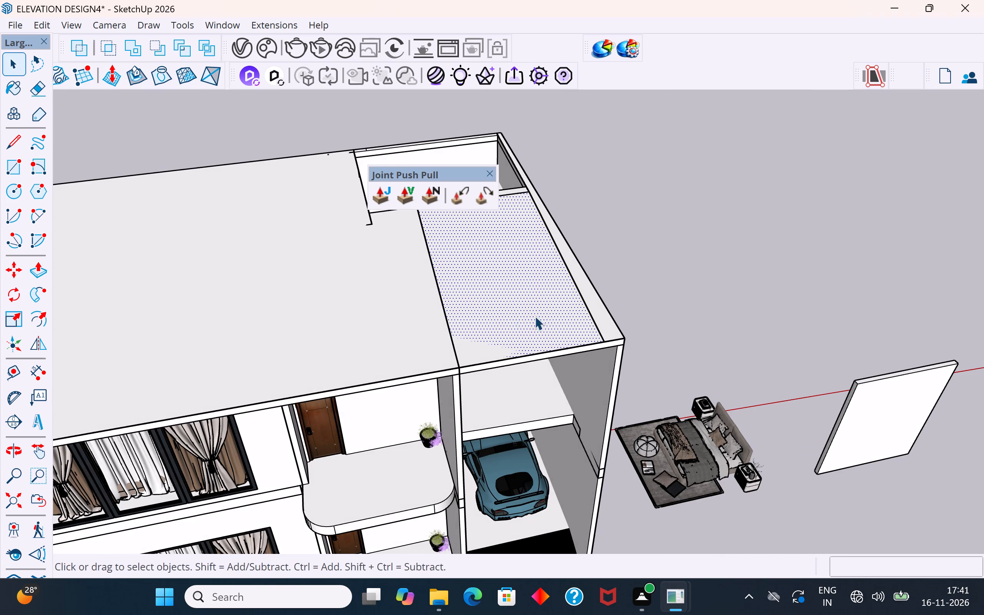
middle_click_drag(541, 352, 528, 311)
scroll(528, 311, "up", 4)
middle_click_drag(528, 309, 499, 123)
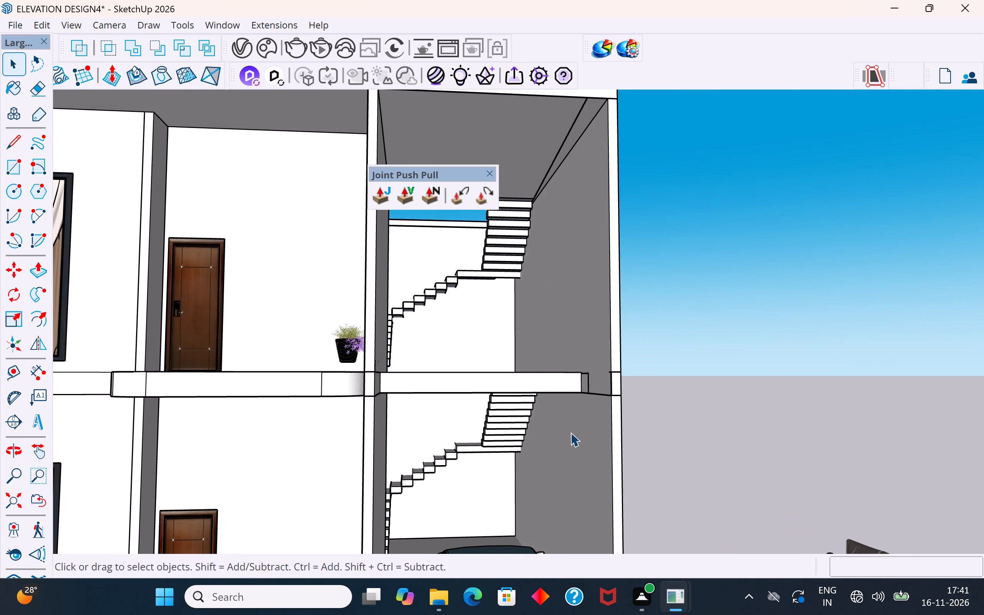
scroll(572, 447, "down", 5)
middle_click_drag(578, 395, 591, 292)
middle_click_drag(593, 306, 598, 357)
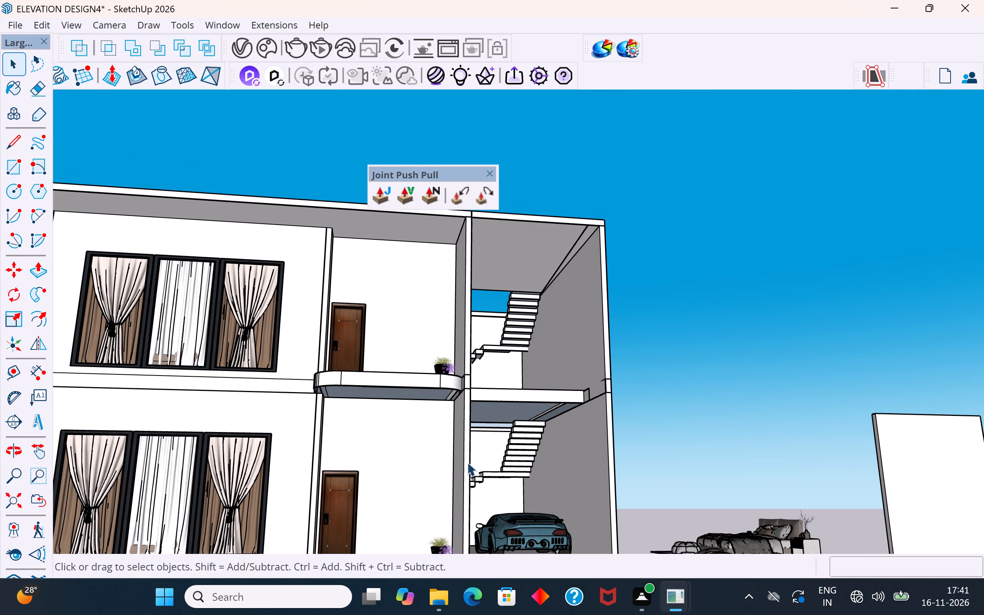
middle_click_drag(481, 416, 387, 375)
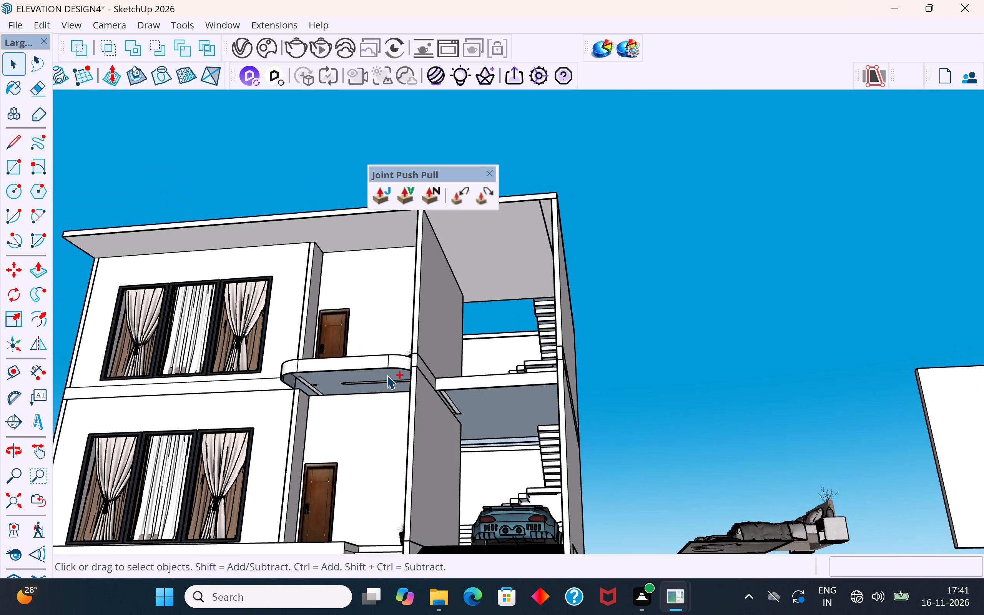
Undo the recent series of edits to the roof and the first-floor car-bay slab.
key("ctrl+z")
key("ctrl+z")
key("ctrl+z")
key("ctrl+z")
key("ctrl+z")
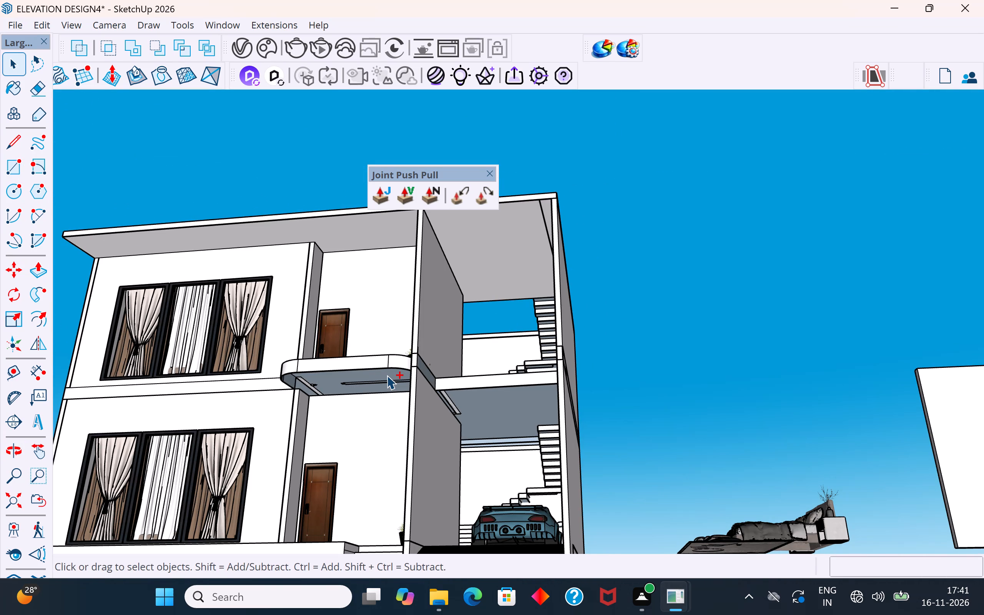
key("ctrl+z")
key("ctrl+z")
key("ctrl+z")
key("ctrl+z")
key("ctrl+z")
key("ctrl+z")
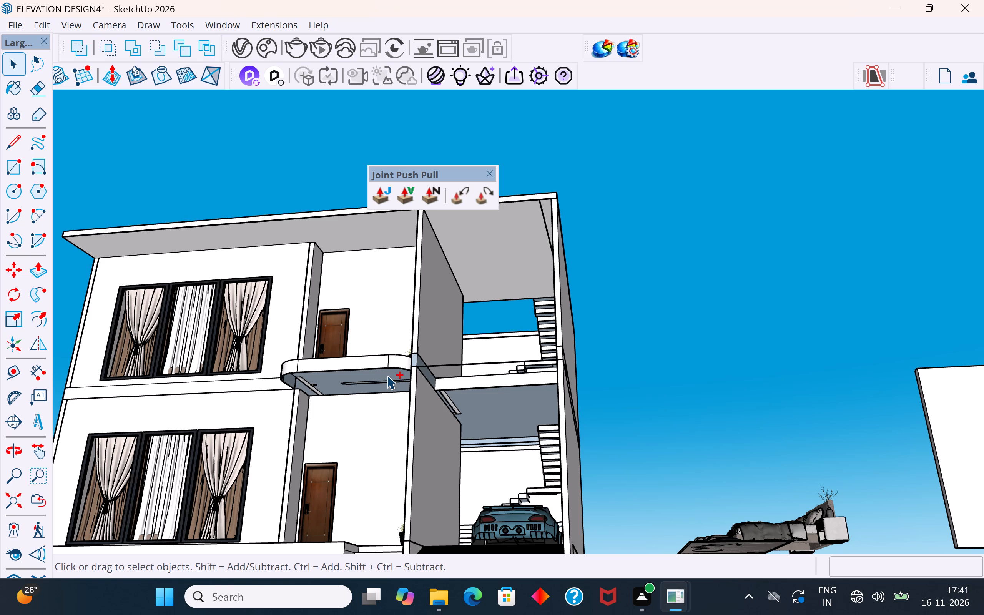
key("ctrl+z")
key("ctrl+z")
Draw a rectangle about 9' 9 1/8" by 5' 11 9/16" on the front part of the first-floor car-bay slab's underside.
middle_click_drag(542, 434, 577, 572)
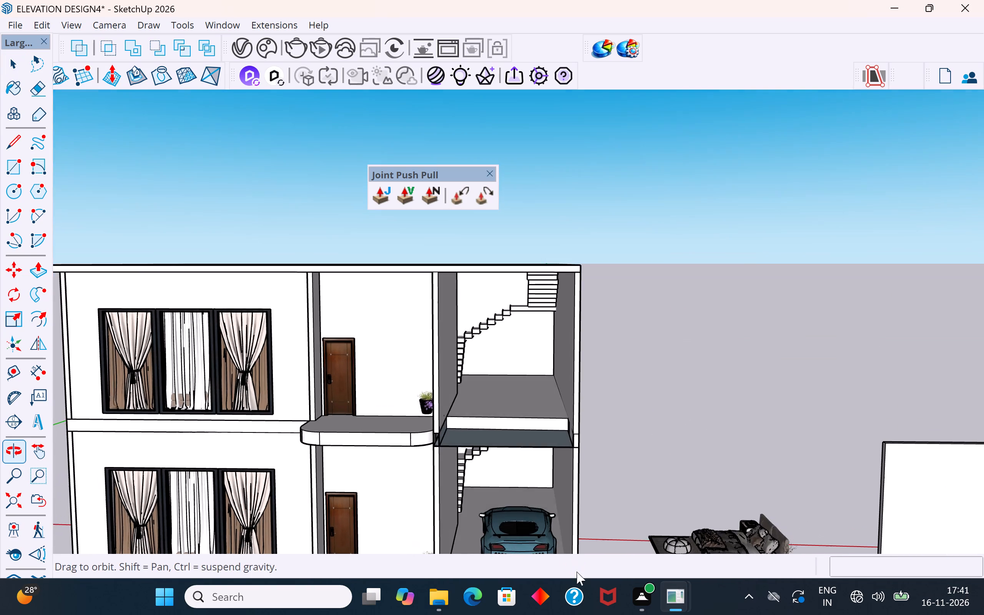
middle_click_drag(525, 482, 463, 198)
scroll(453, 248, "up", 3)
triple_click(464, 266)
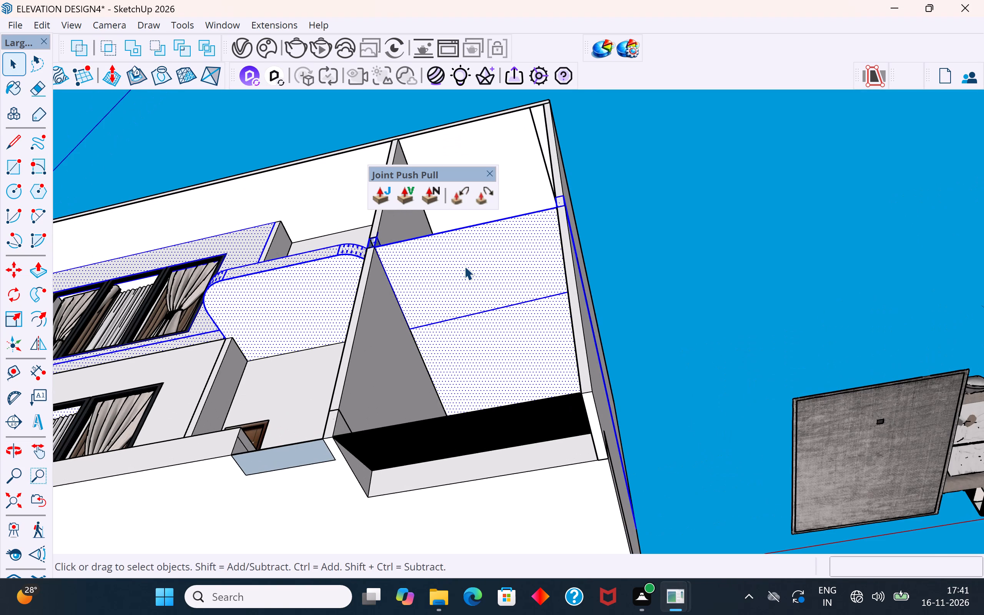
left_click(465, 266)
left_click(15, 163)
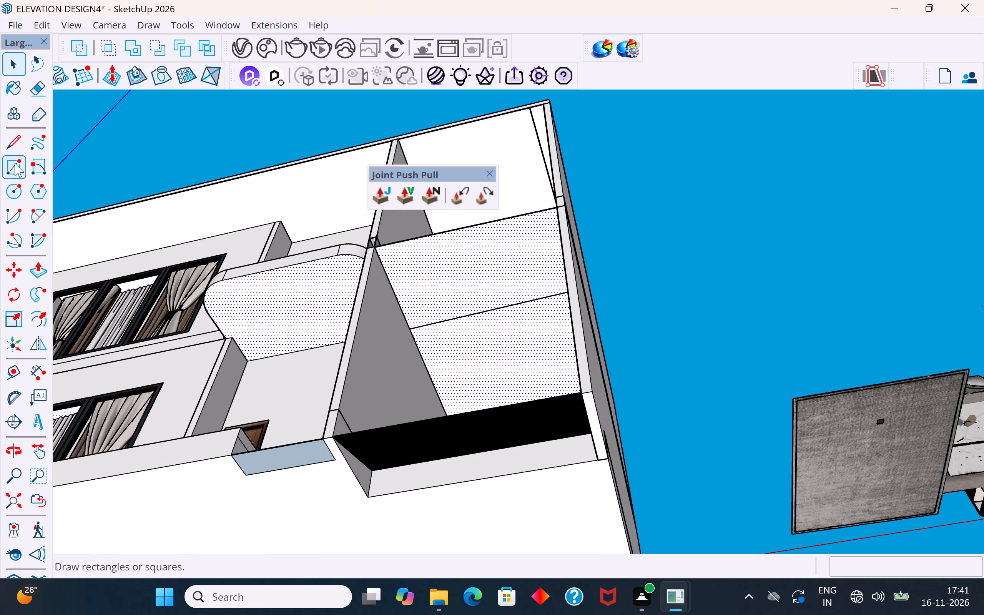
middle_click_drag(530, 319, 617, 308)
left_click(611, 307)
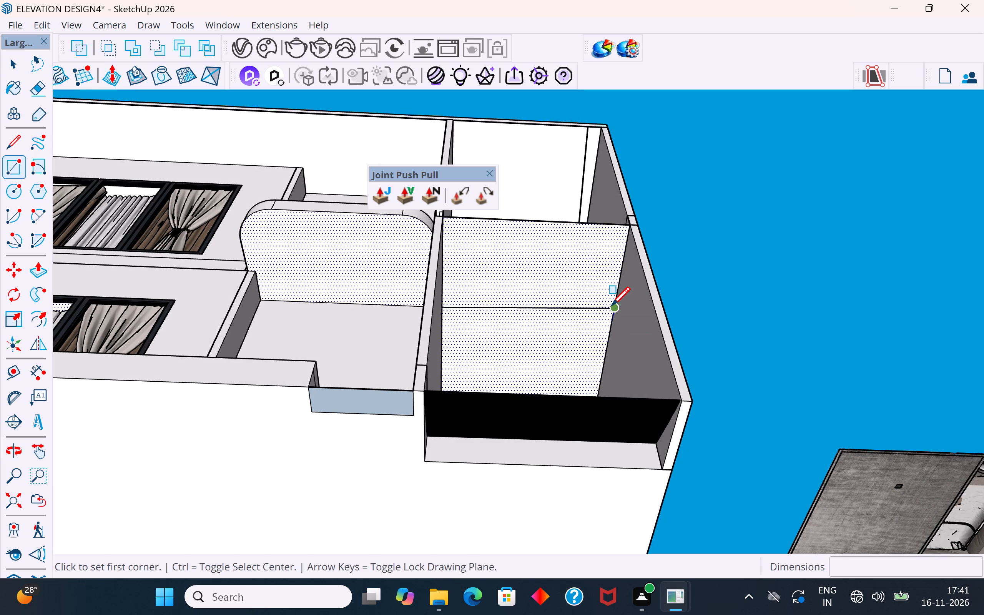
left_click(444, 221)
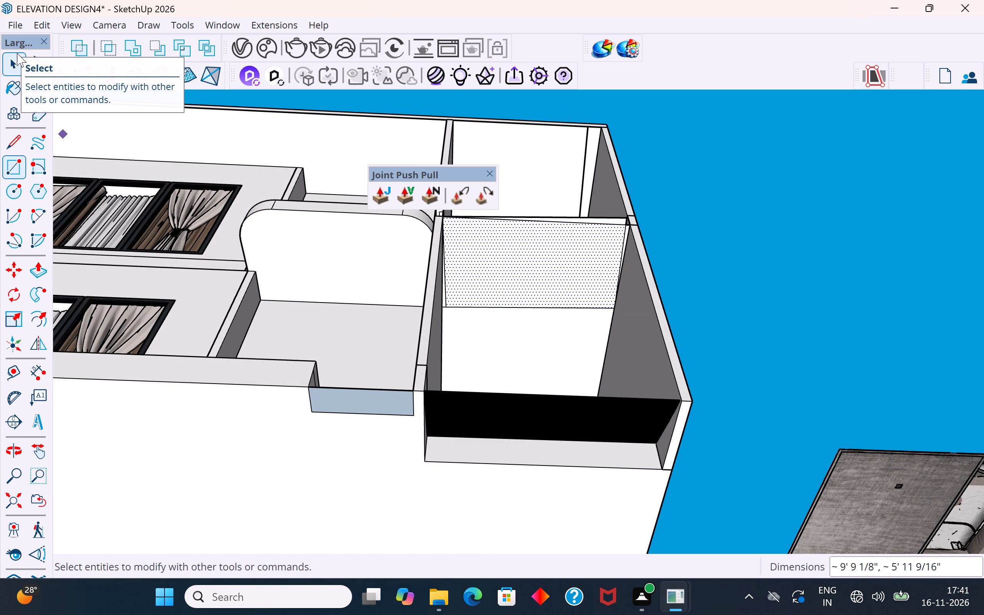
Delete the underside face enclosed by the rectangle at the front of the first-floor car-bay slab.
key("Delete")
scroll(620, 231, "up", 2)
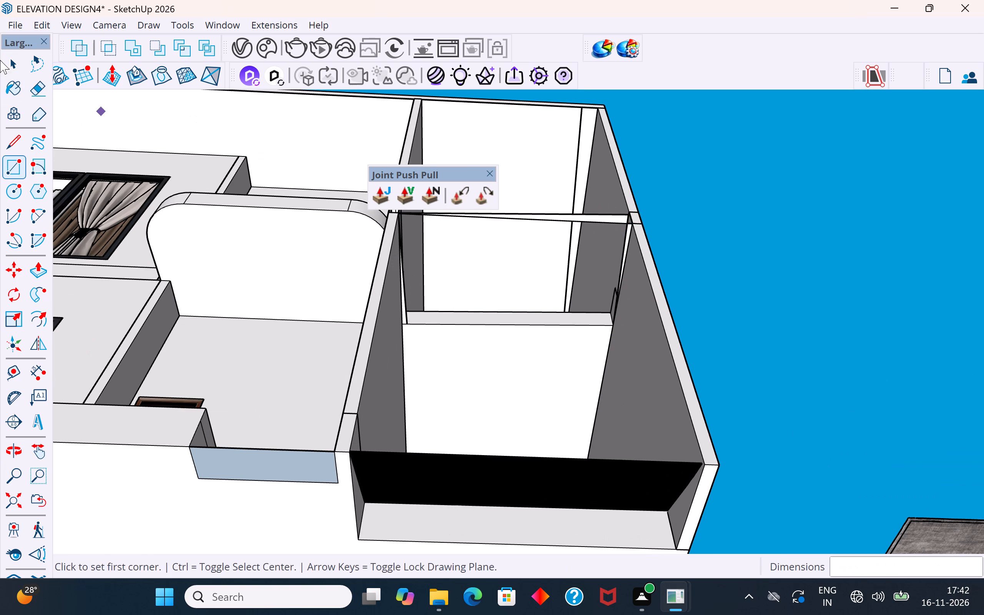
left_click(22, 54)
left_click(748, 257)
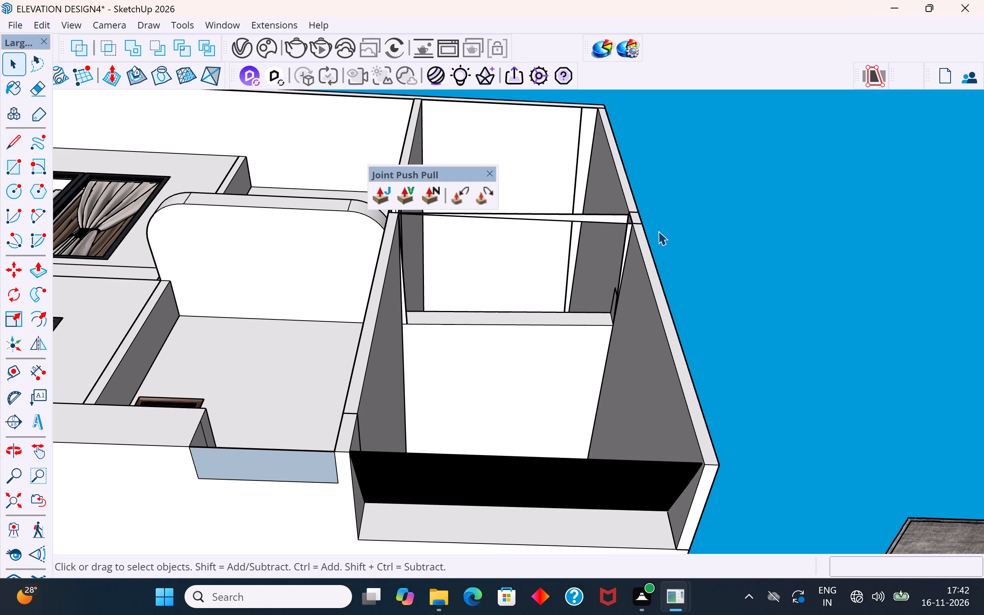
left_click(695, 213)
Dock the floating Joint Push Pull tool set above the drawing area, in line with the other tools.
left_click_drag(437, 170, 454, 170)
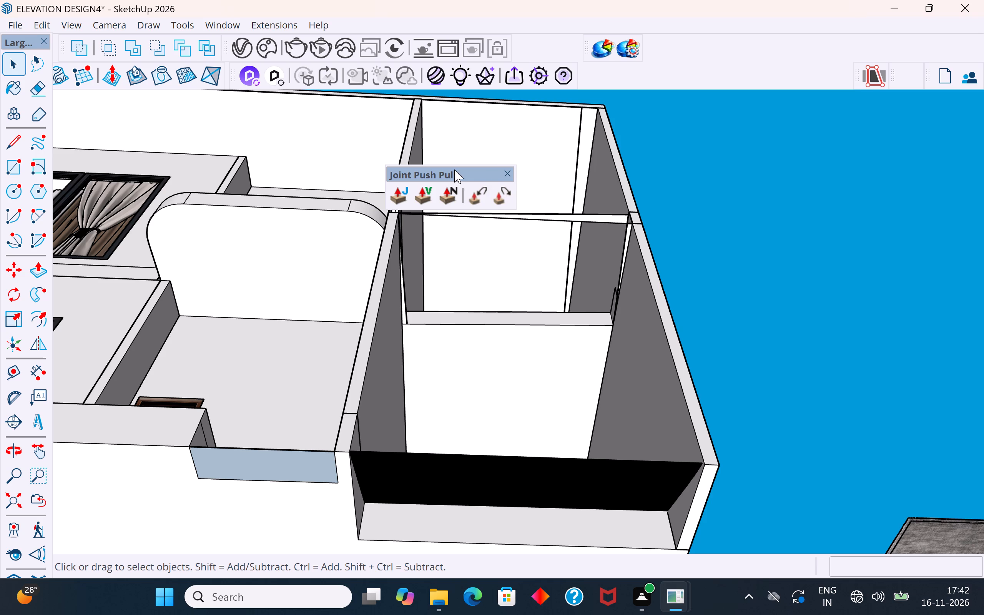
left_click_drag(454, 170, 756, 66)
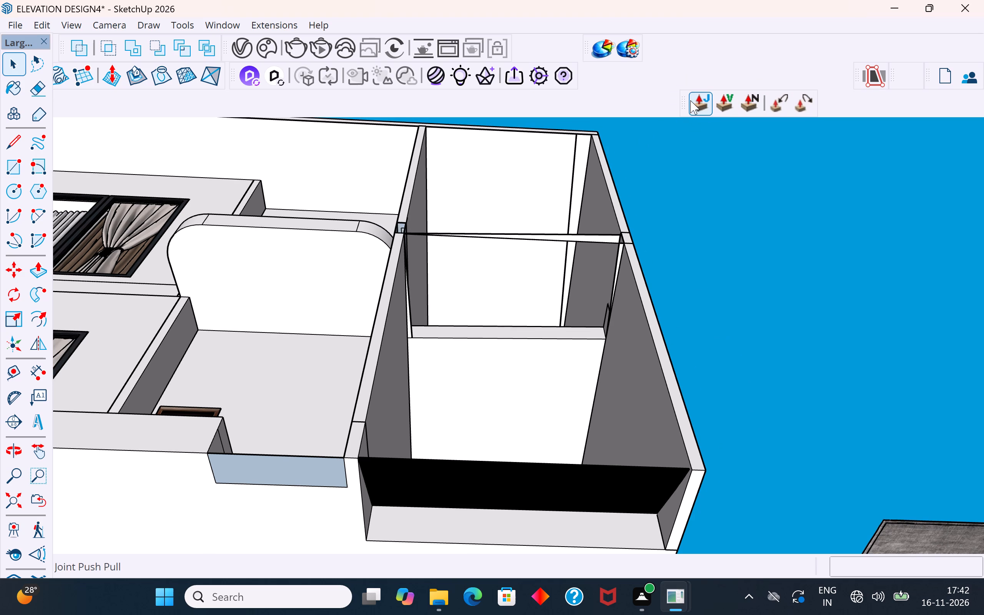
left_click_drag(683, 103, 580, 72)
left_click(676, 228)
Delete the thin front face and leftover strips beside the outer side wall where the first-floor car-bay slab was cut.
scroll(550, 219, "up", 4)
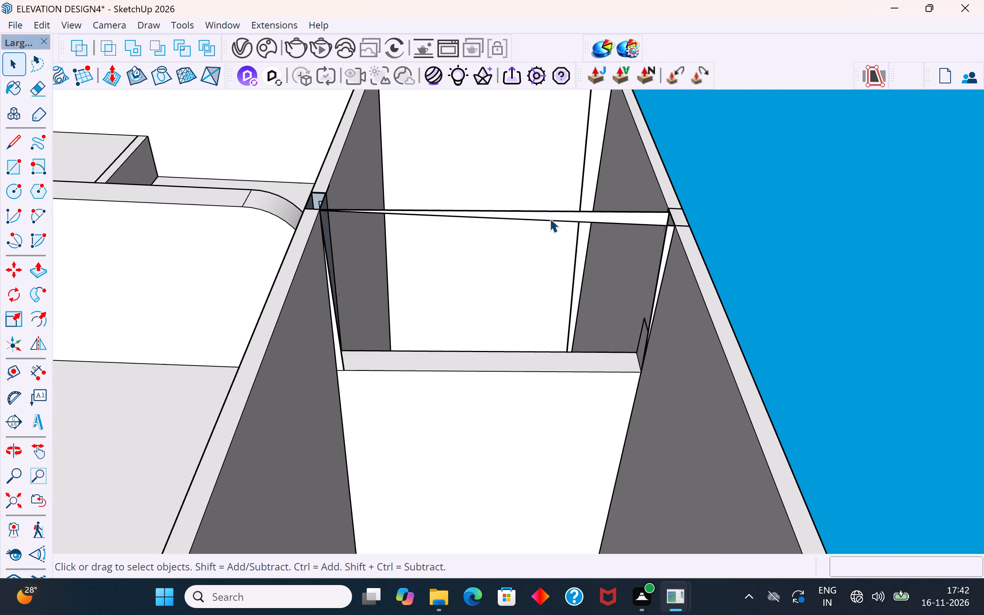
scroll(550, 218, "up", 4)
left_click(665, 212)
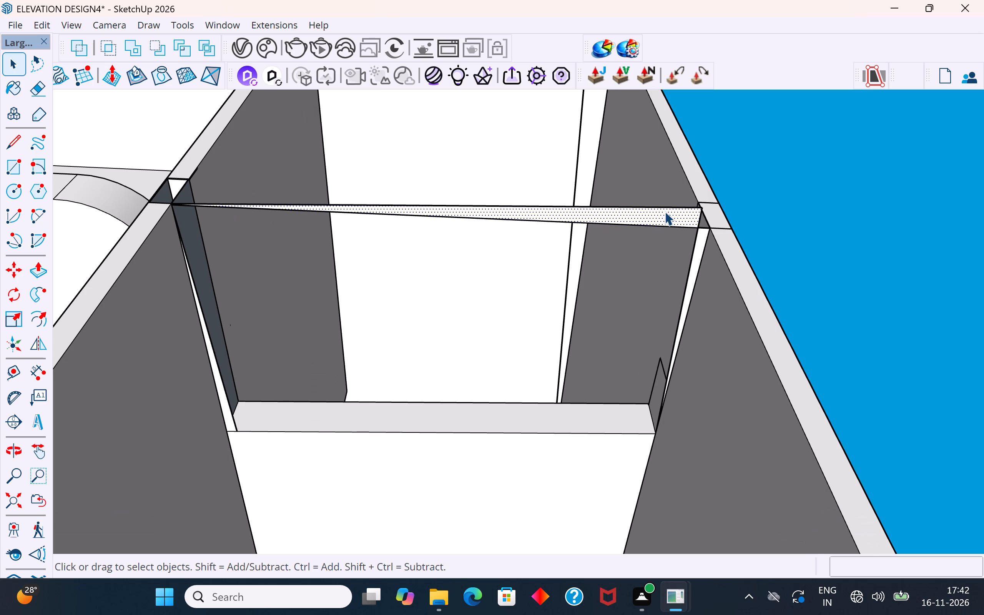
key("Delete")
left_click(695, 226)
key("Delete")
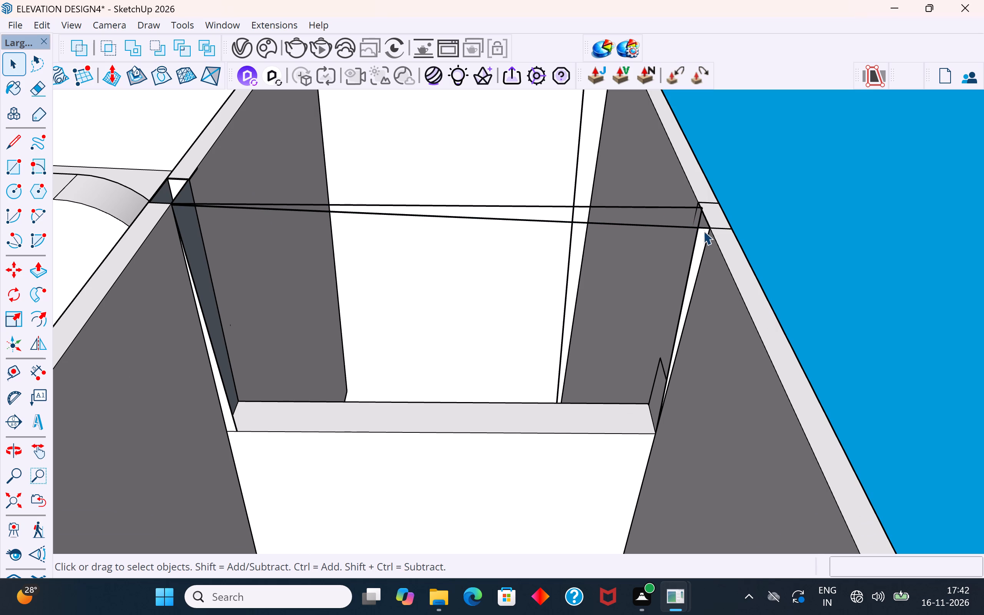
left_click(703, 232)
key("Delete")
left_click(700, 227)
key("Delete")
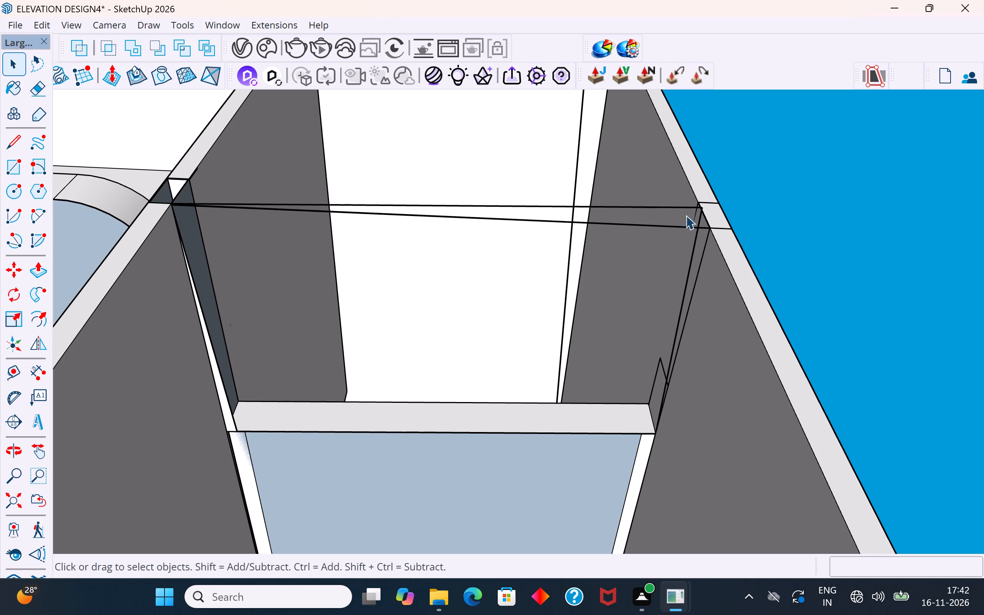
Delete the leftover front edges of the cut slab that run across the car bay from the outer side wall.
middle_click_drag(704, 221, 811, 498)
middle_click_drag(684, 302, 660, 512)
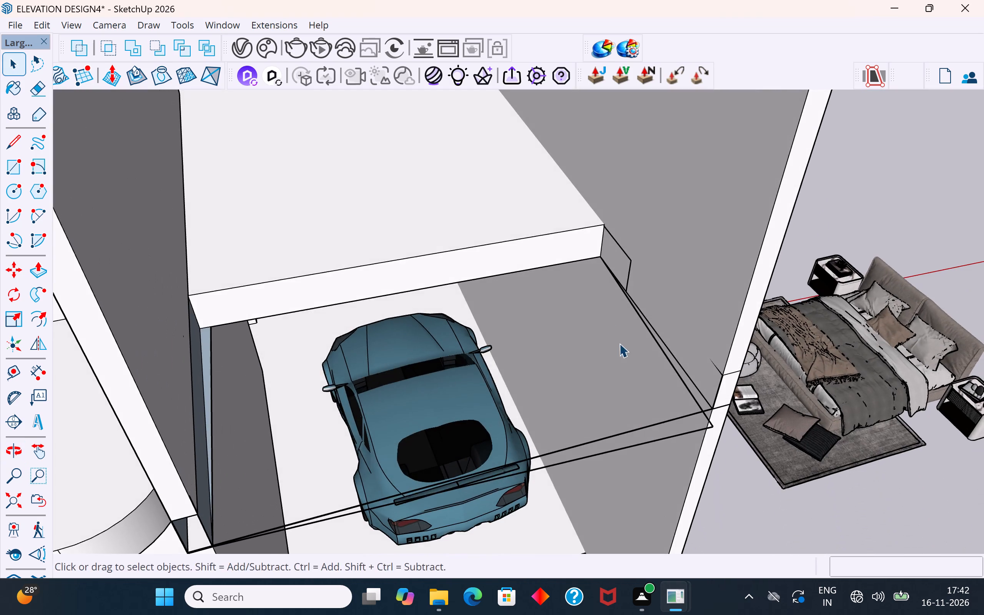
middle_click_drag(613, 325, 759, 372)
scroll(627, 297, "up", 10)
middle_click_drag(625, 380, 798, 435)
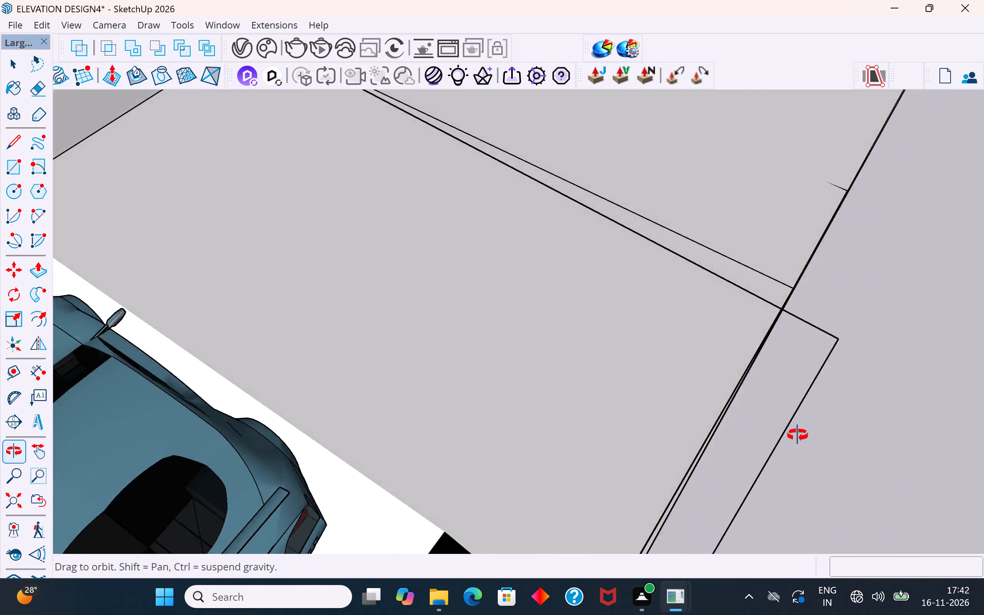
middle_click_drag(798, 435, 933, 383)
left_click_drag(804, 309, 701, 413)
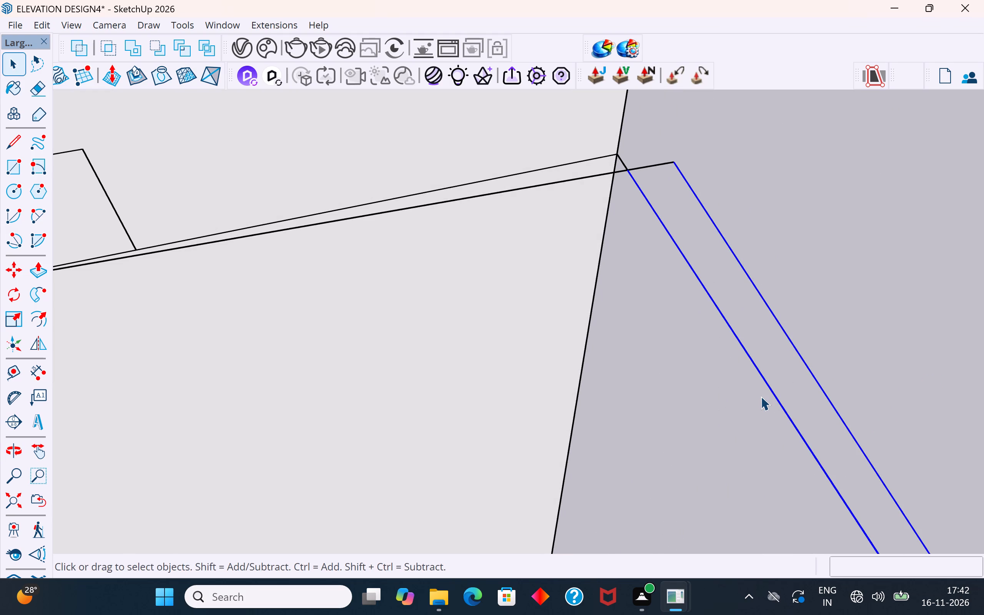
key("Delete")
Delete the leftover slab edge along the outer side wall and the short edge stubs at its front corner.
left_click(645, 165)
key("Delete")
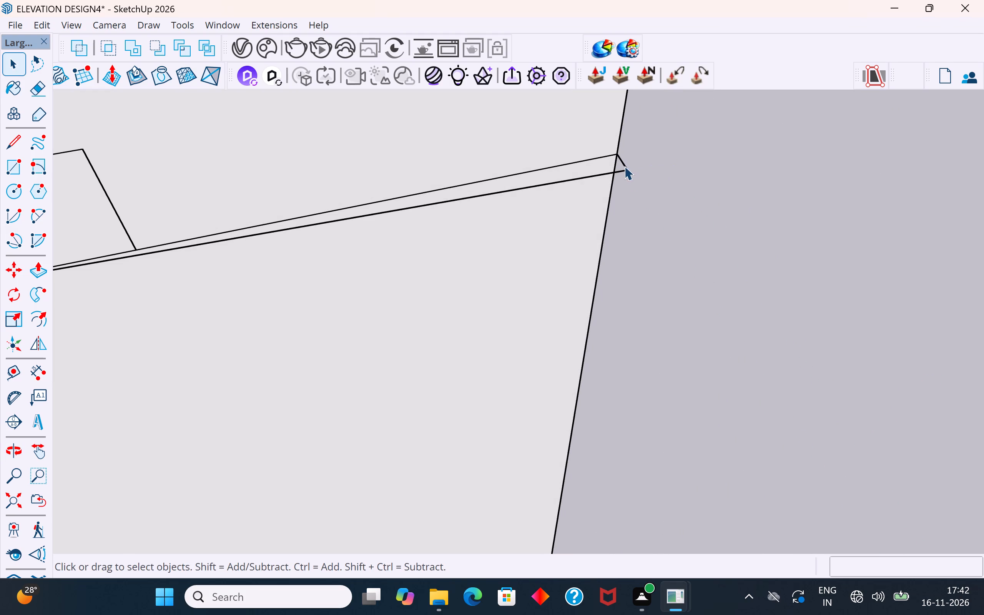
left_click(621, 166)
key("Delete")
left_click(620, 171)
key("Delete")
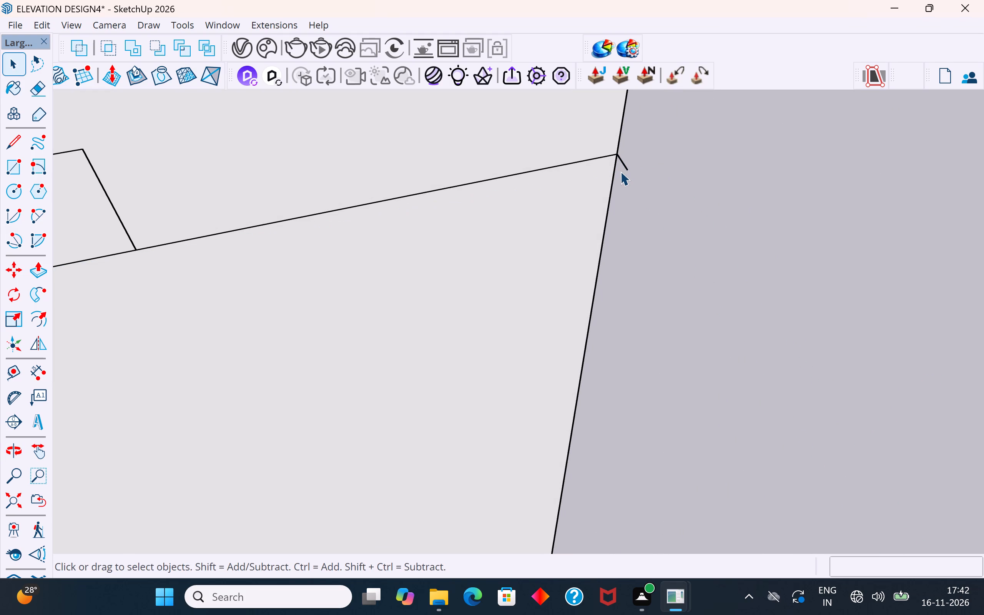
left_click(622, 168)
left_click(623, 167)
key("Delete")
scroll(623, 170, "down", 4)
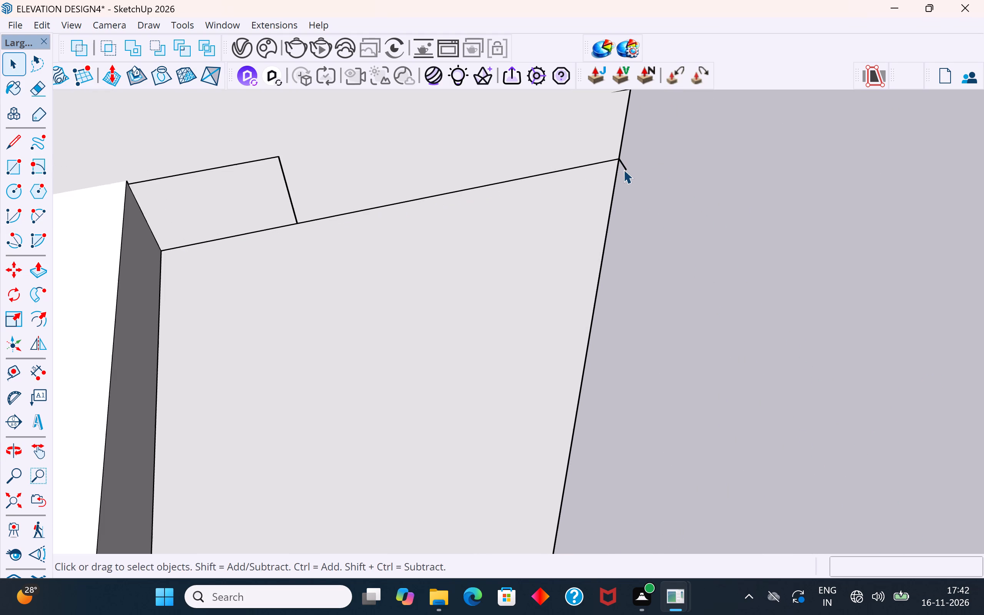
scroll(623, 170, "up", 9)
scroll(623, 169, "down", 3)
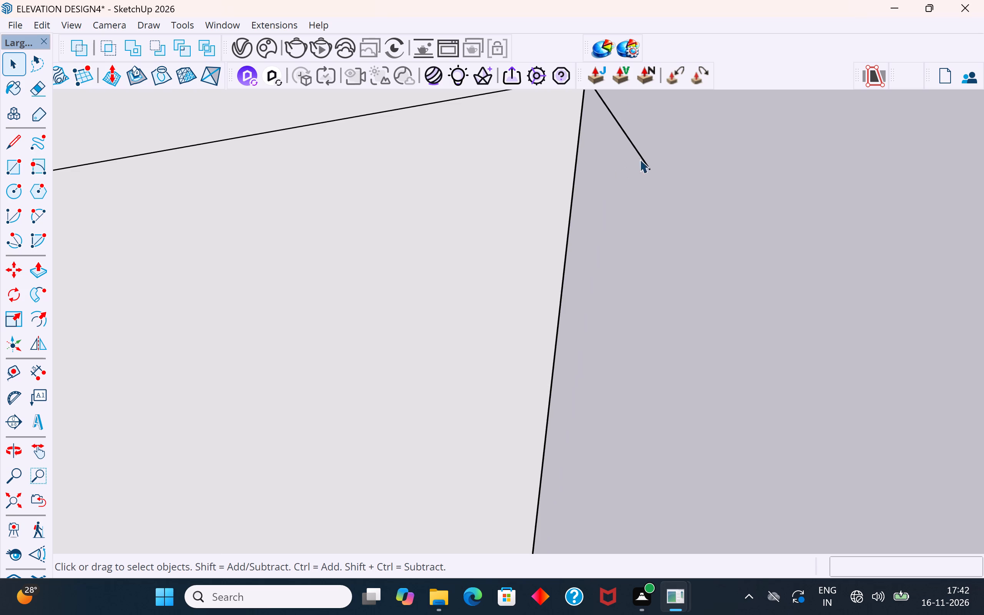
left_click_drag(666, 140, 642, 183)
key("Delete")
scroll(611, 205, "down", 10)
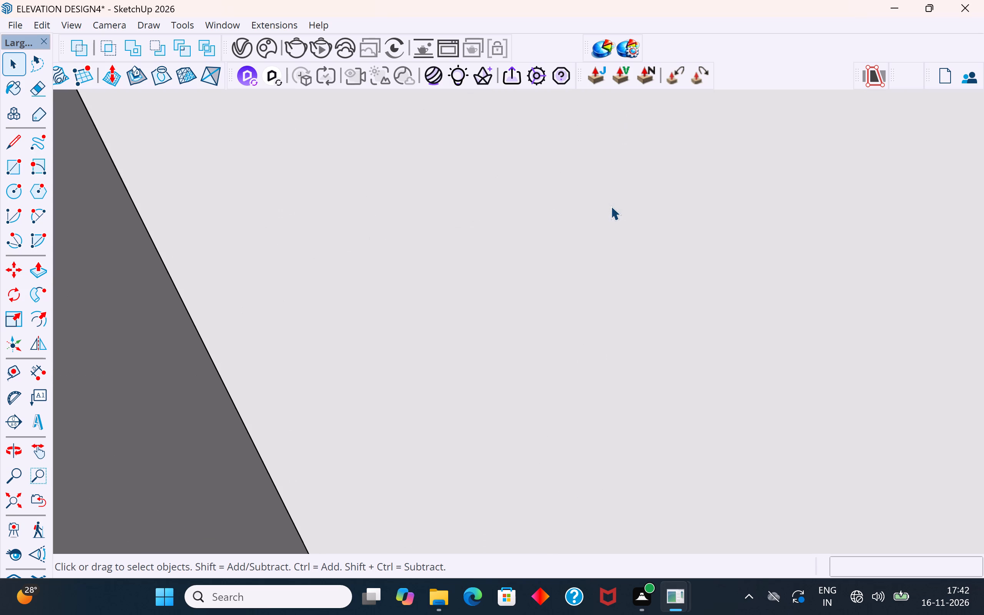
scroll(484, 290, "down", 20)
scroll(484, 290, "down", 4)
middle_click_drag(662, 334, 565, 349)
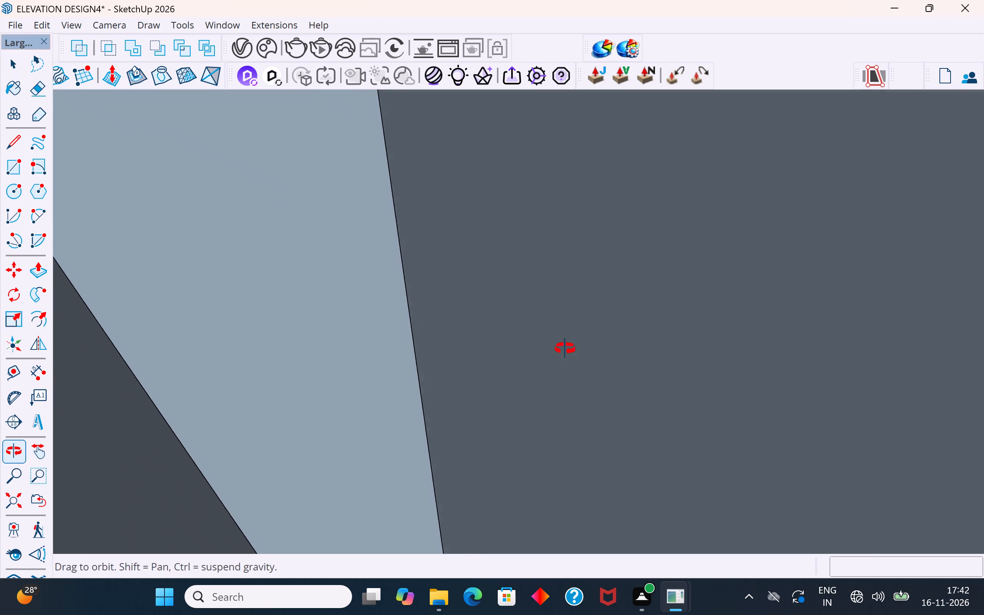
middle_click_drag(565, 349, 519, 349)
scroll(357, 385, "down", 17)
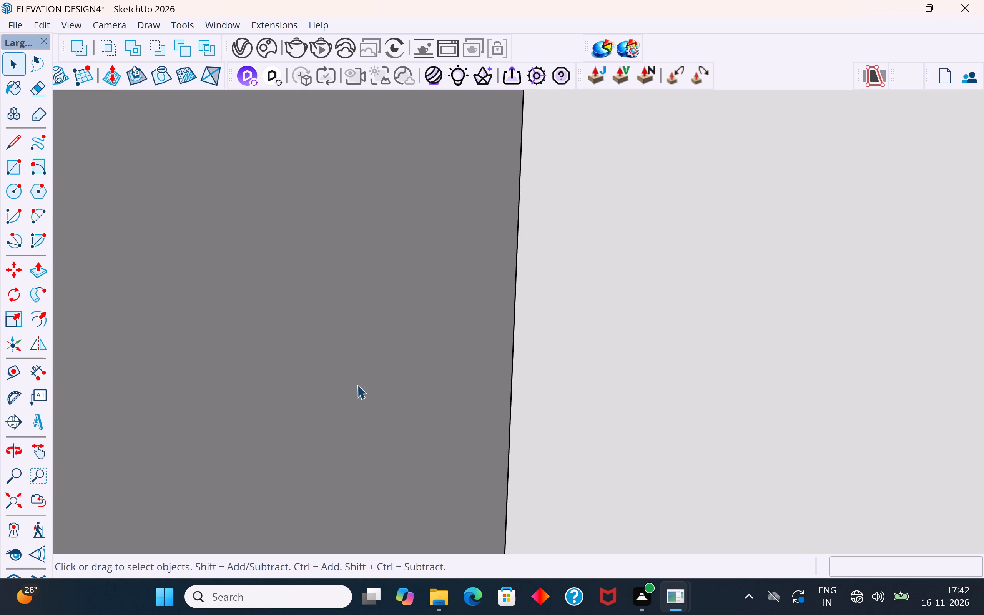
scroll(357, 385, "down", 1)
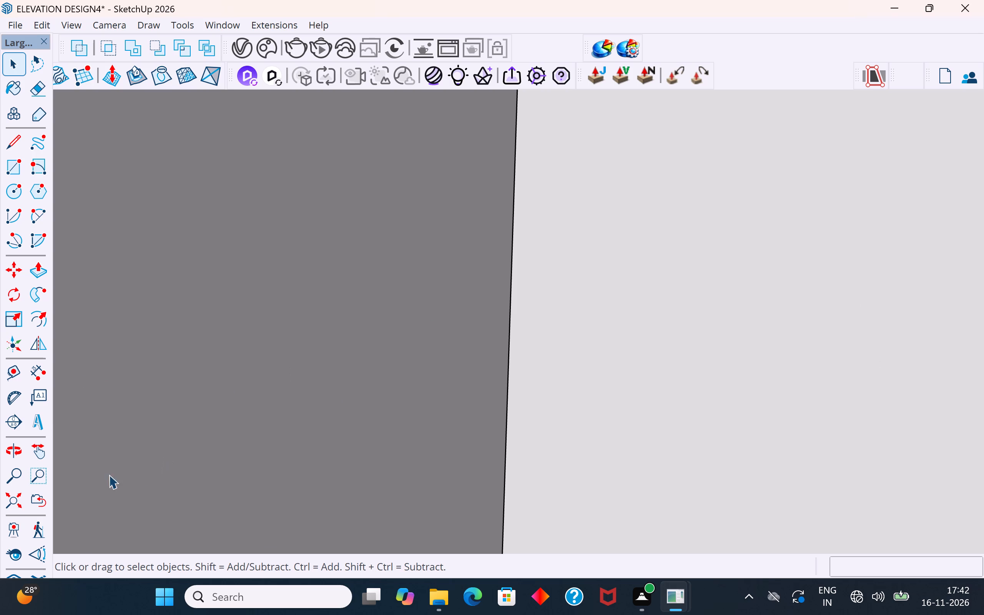
Undo the recent deletions of the cut car-bay slab's leftover faces, front edges and corner stubs, restoring the slab's underside face.
left_click(18, 499)
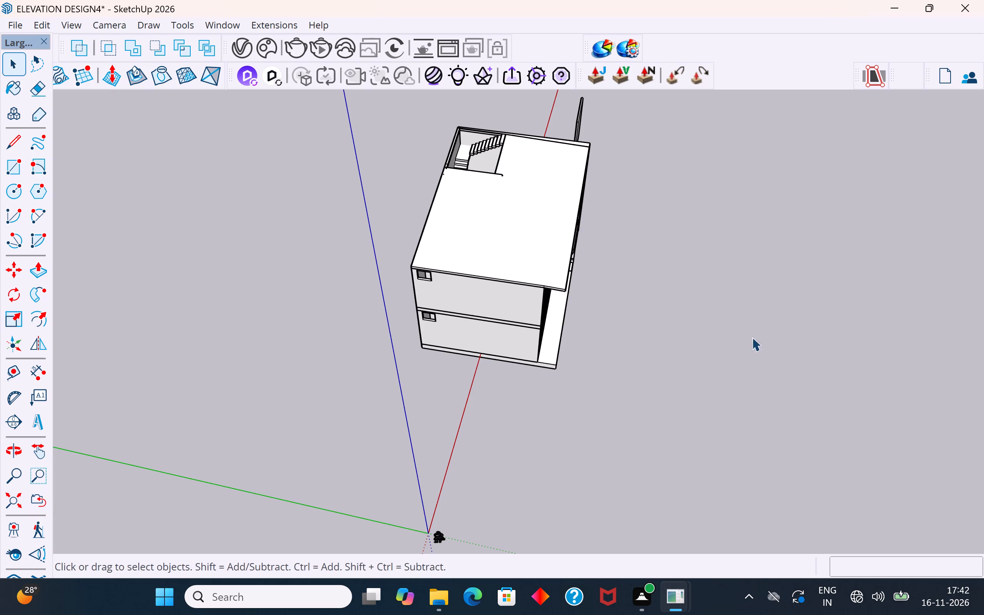
left_click(691, 389)
middle_click_drag(613, 260, 401, 95)
scroll(611, 251, "up", 7)
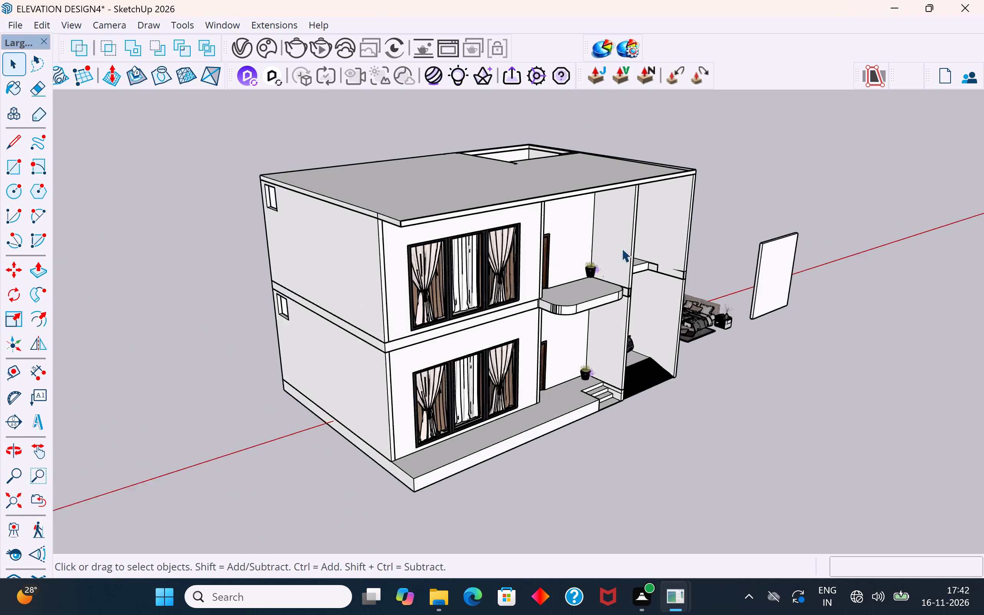
scroll(622, 248, "up", 2)
middle_click_drag(688, 286, 594, 285)
scroll(718, 305, "up", 11)
middle_click_drag(707, 324, 671, 166)
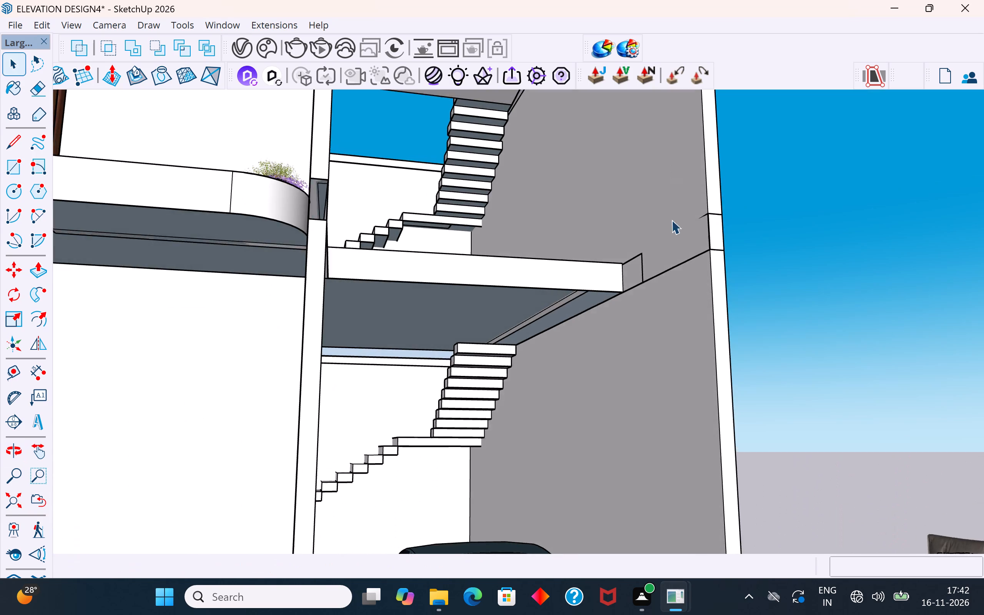
scroll(672, 245, "up", 4)
middle_click_drag(632, 306, 581, 311)
scroll(632, 306, "up", 1)
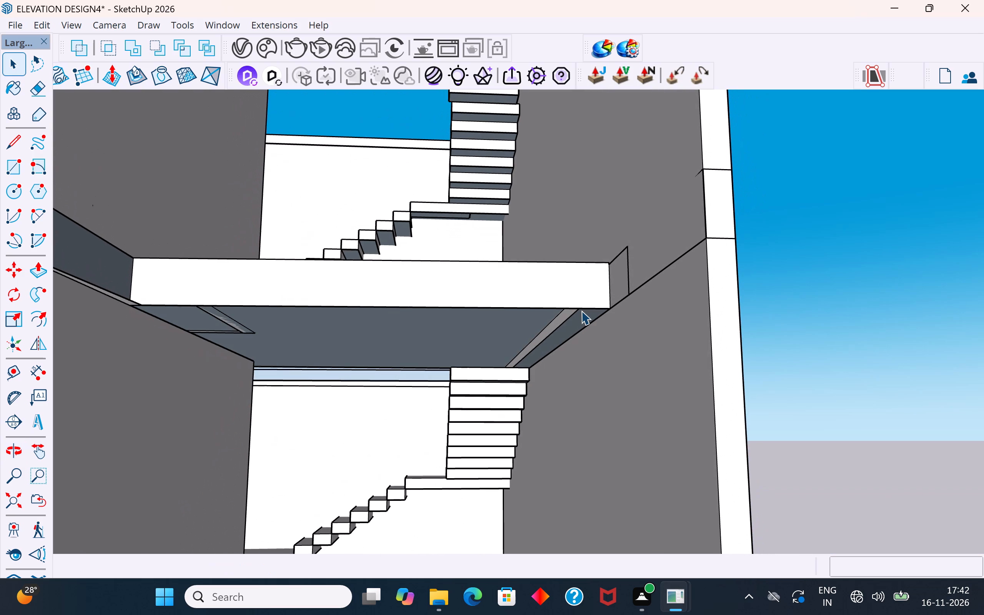
key("ctrl+z")
key("ctrl+z")
key("ctrl+z")
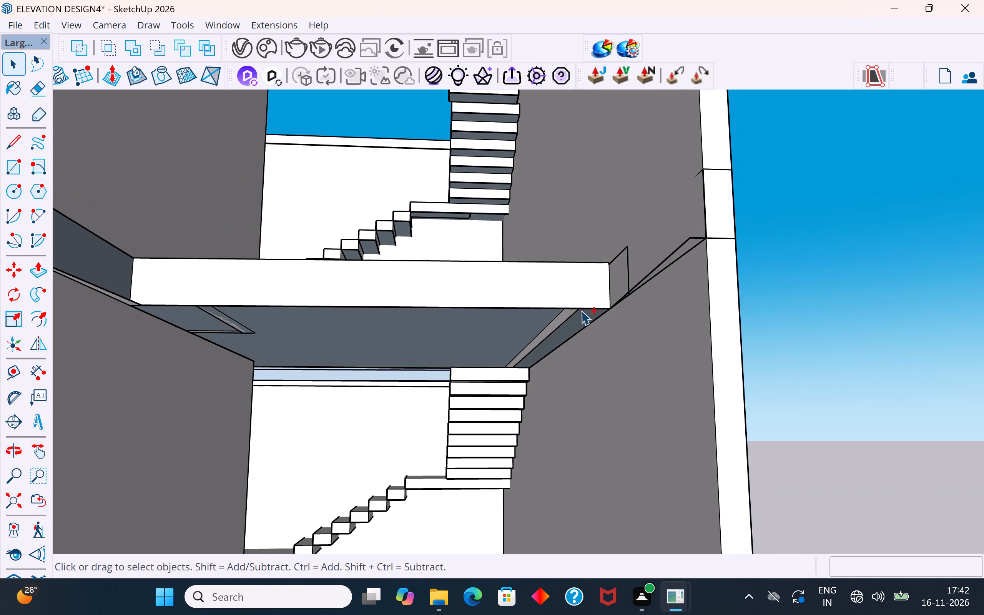
key("ctrl+z")
key("ctrl+z")
key("ctrl+z")
key("ctrl+z")
key("ctrl+z")
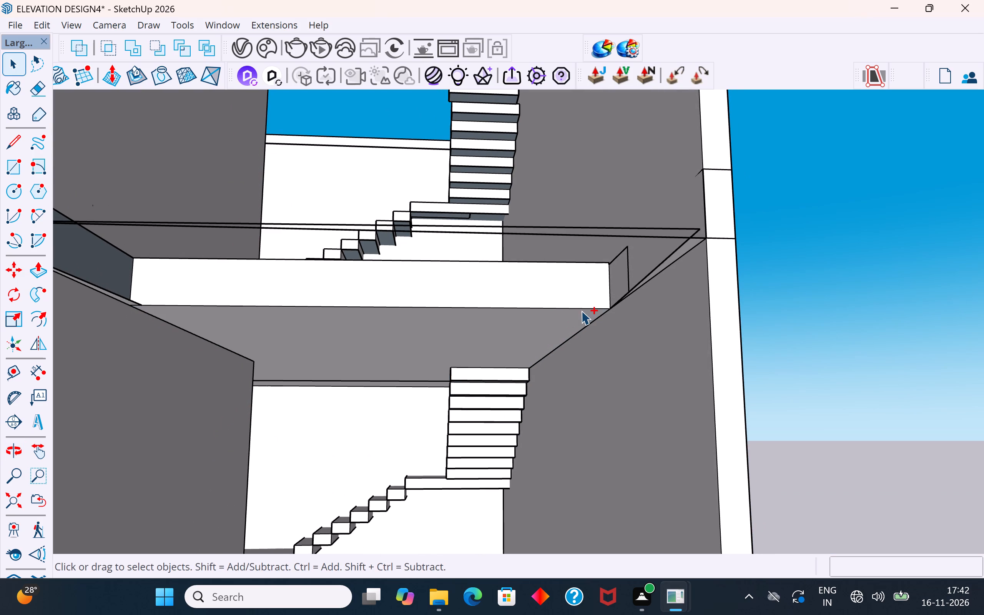
Delete the leftover front edges that run across the car bay and the short stub joining them at the outer side wall.
middle_click_drag(672, 240, 799, 312)
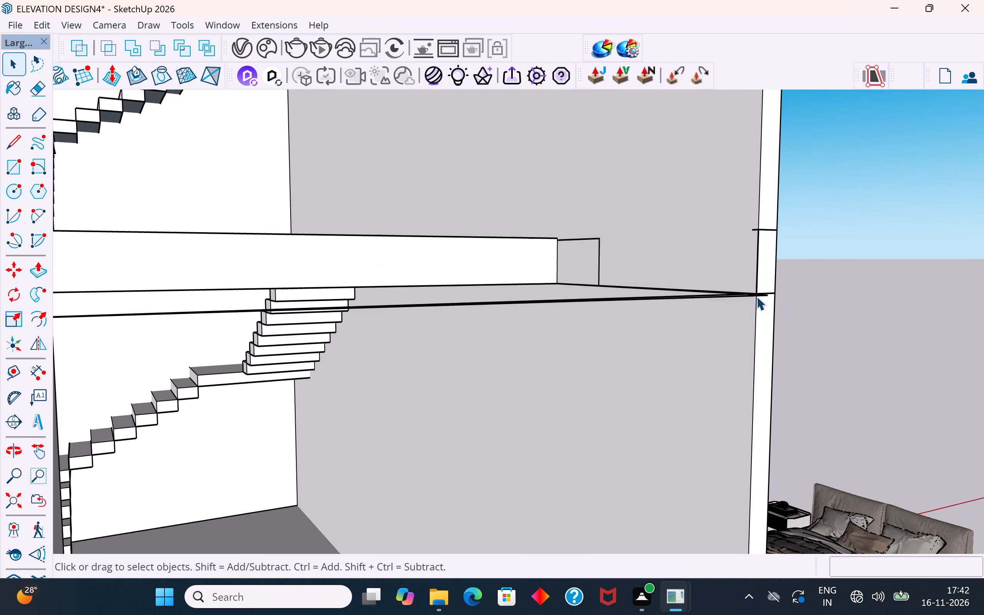
scroll(748, 290, "up", 2)
middle_click_drag(748, 290, 964, 186)
middle_click_drag(769, 259, 711, 270)
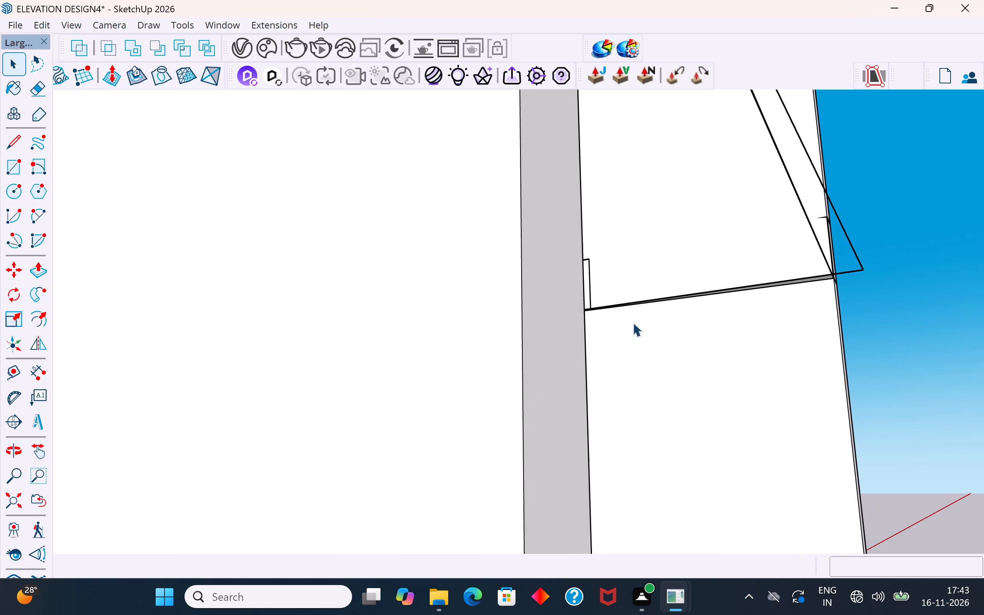
scroll(432, 430, "down", 6)
scroll(600, 278, "down", 10)
middle_click_drag(675, 254, 586, 274)
scroll(705, 249, "up", 4)
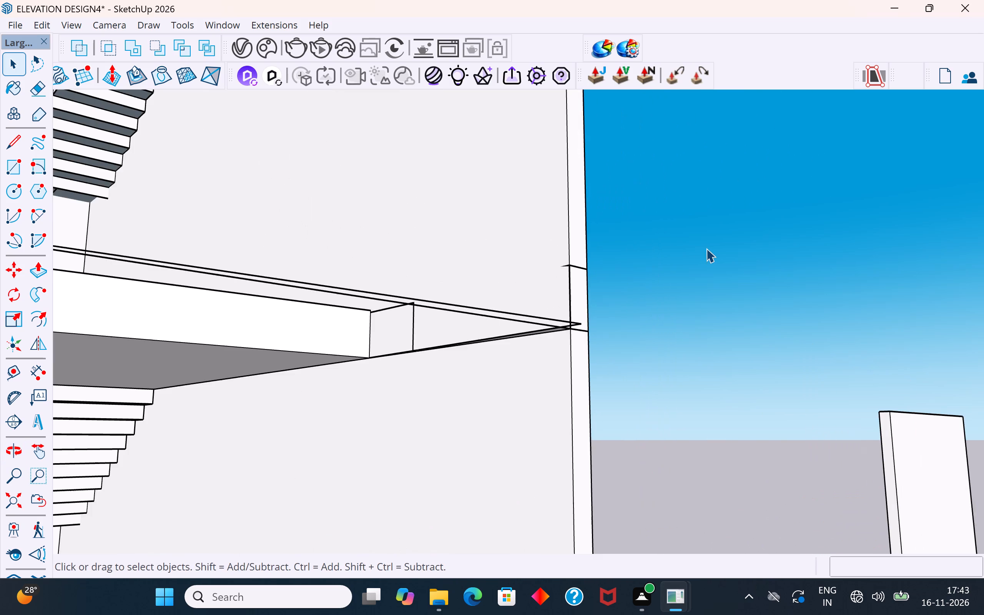
middle_click_drag(572, 312, 712, 304)
scroll(642, 345, "up", 4)
scroll(675, 344, "down", 3)
middle_click_drag(662, 341, 760, 321)
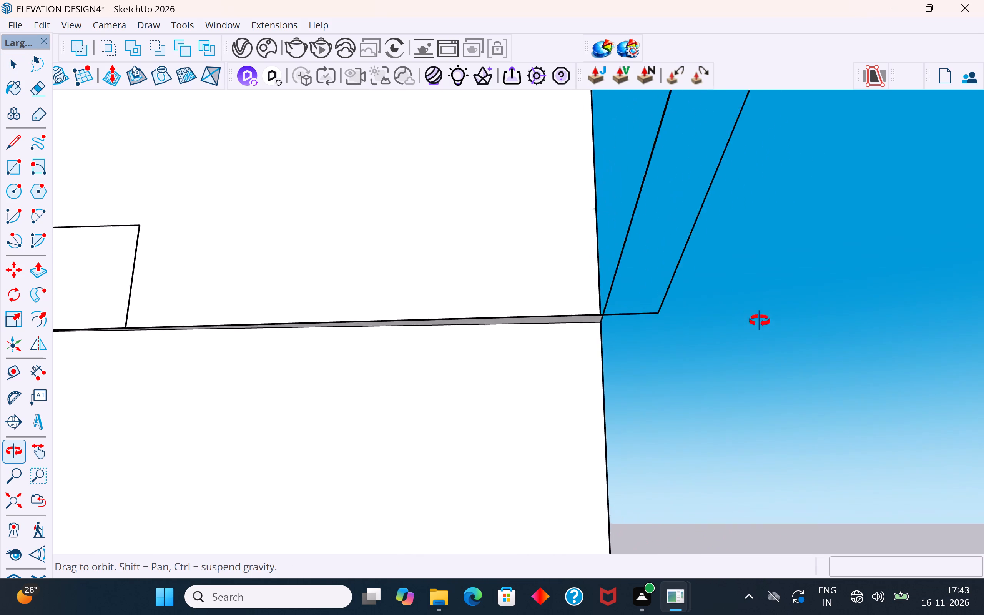
middle_click_drag(760, 321, 782, 342)
left_click(673, 317)
key("Delete")
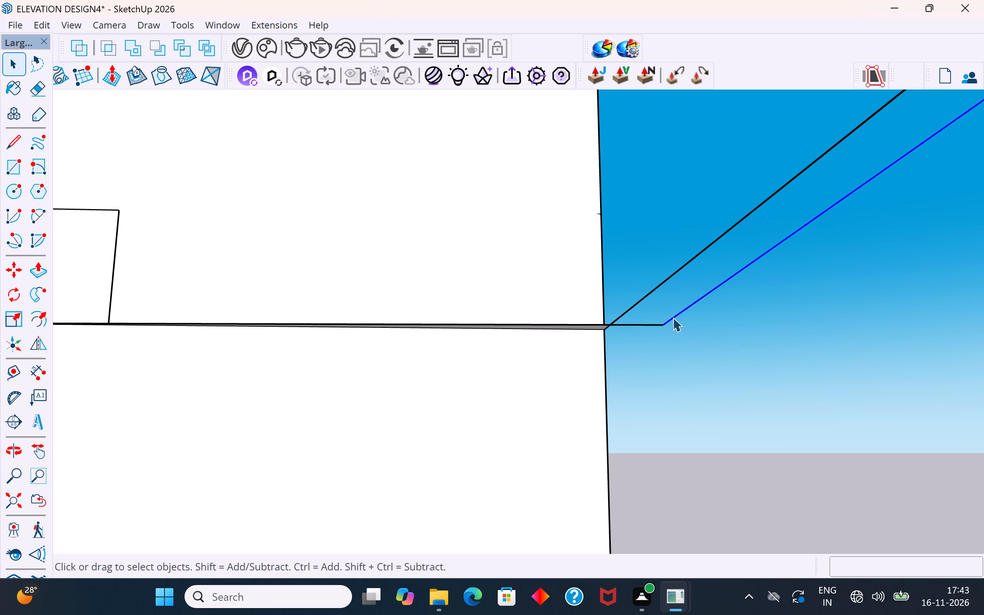
left_click(641, 303)
key("Delete")
left_click(642, 324)
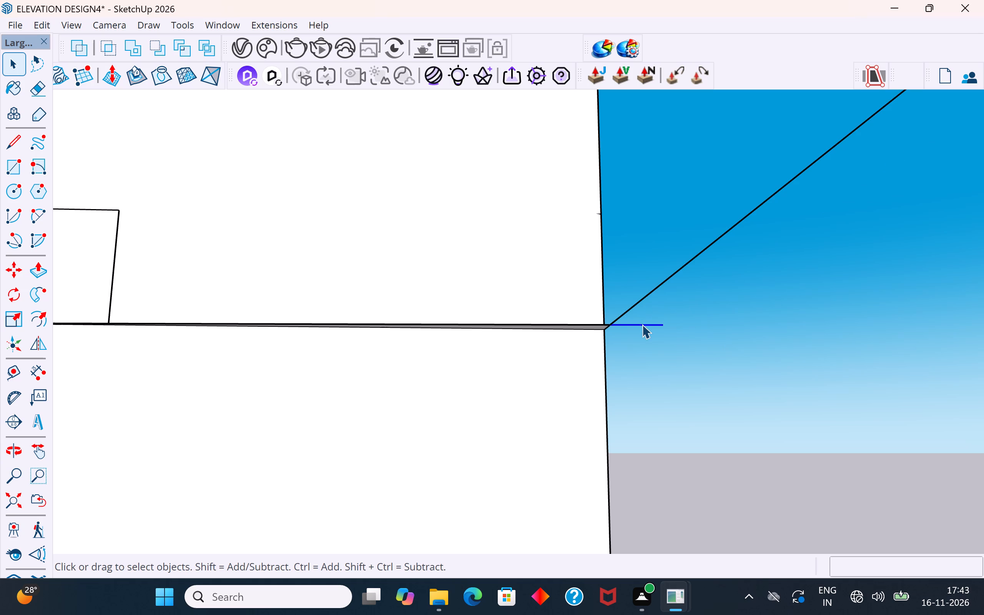
key("Delete")
left_click(627, 314)
key("Delete")
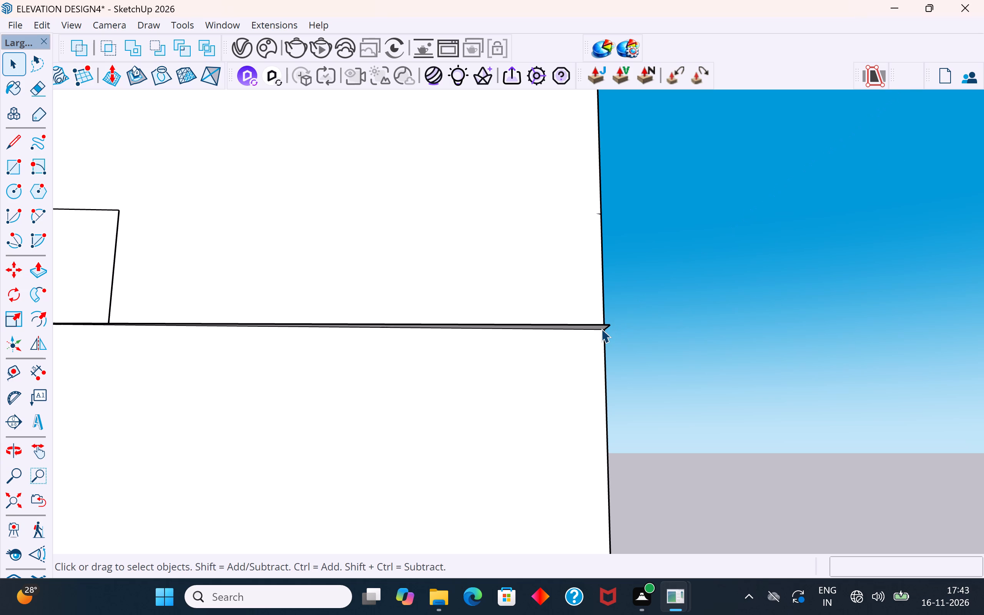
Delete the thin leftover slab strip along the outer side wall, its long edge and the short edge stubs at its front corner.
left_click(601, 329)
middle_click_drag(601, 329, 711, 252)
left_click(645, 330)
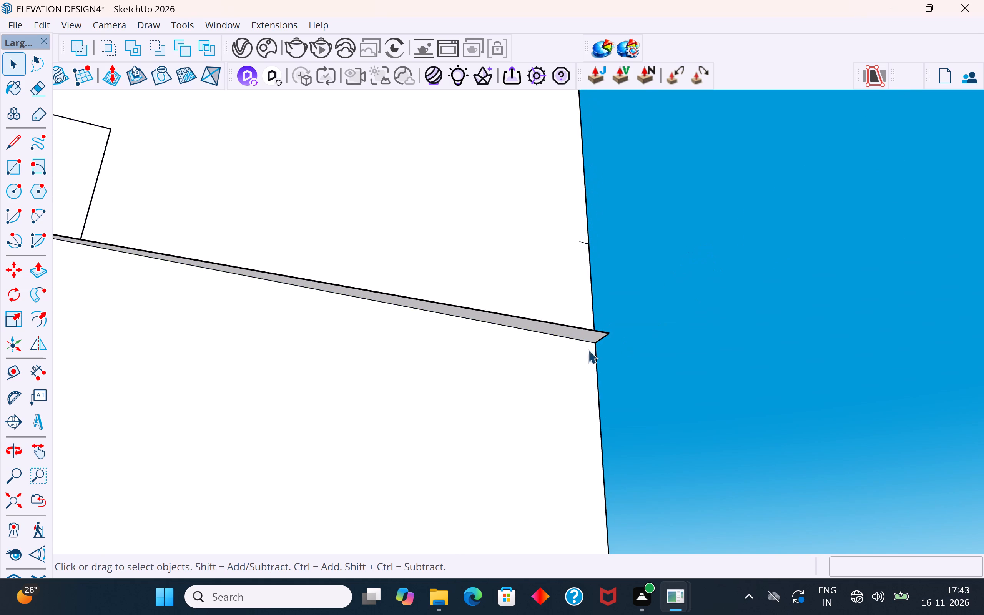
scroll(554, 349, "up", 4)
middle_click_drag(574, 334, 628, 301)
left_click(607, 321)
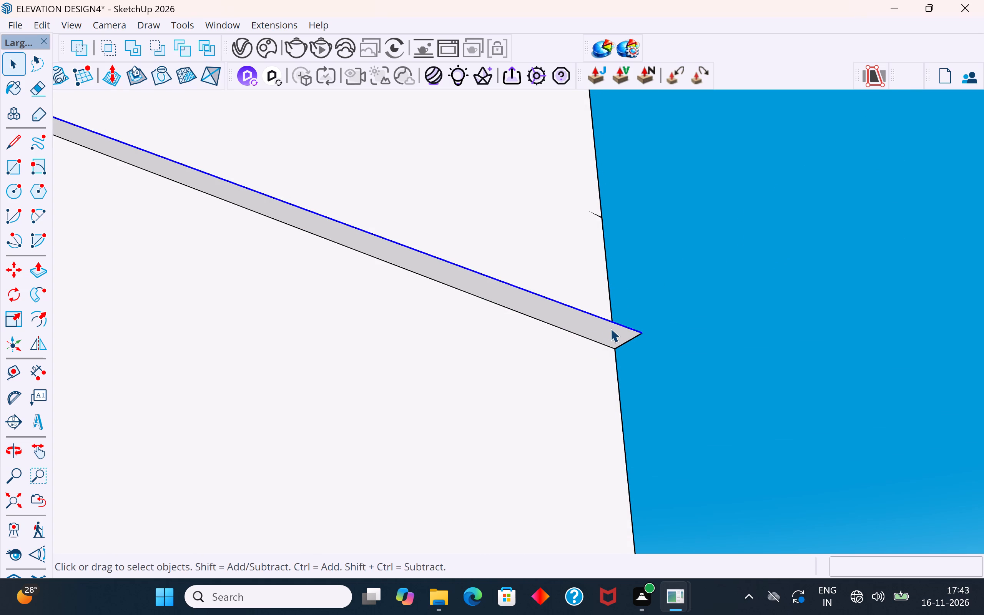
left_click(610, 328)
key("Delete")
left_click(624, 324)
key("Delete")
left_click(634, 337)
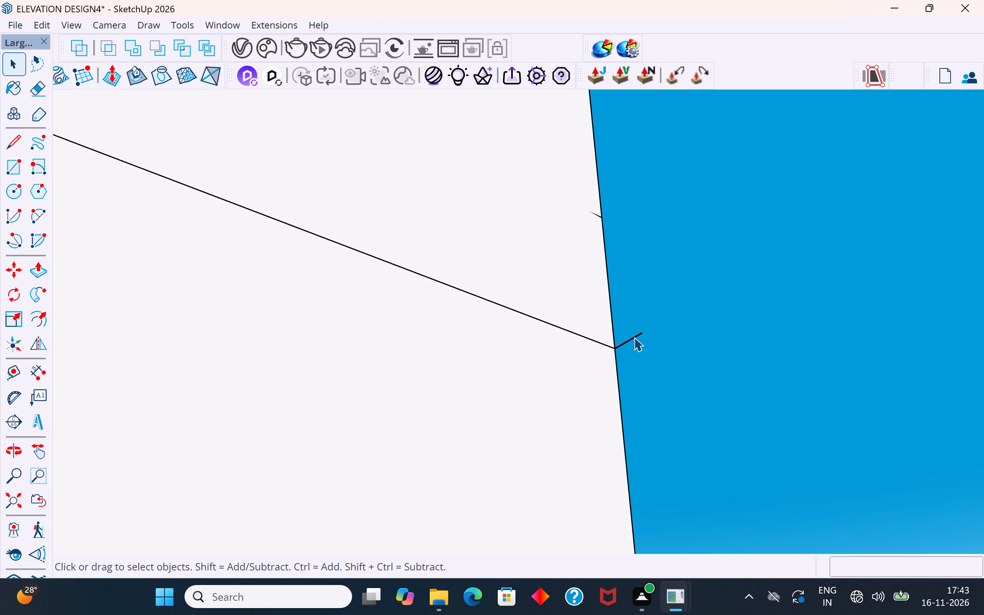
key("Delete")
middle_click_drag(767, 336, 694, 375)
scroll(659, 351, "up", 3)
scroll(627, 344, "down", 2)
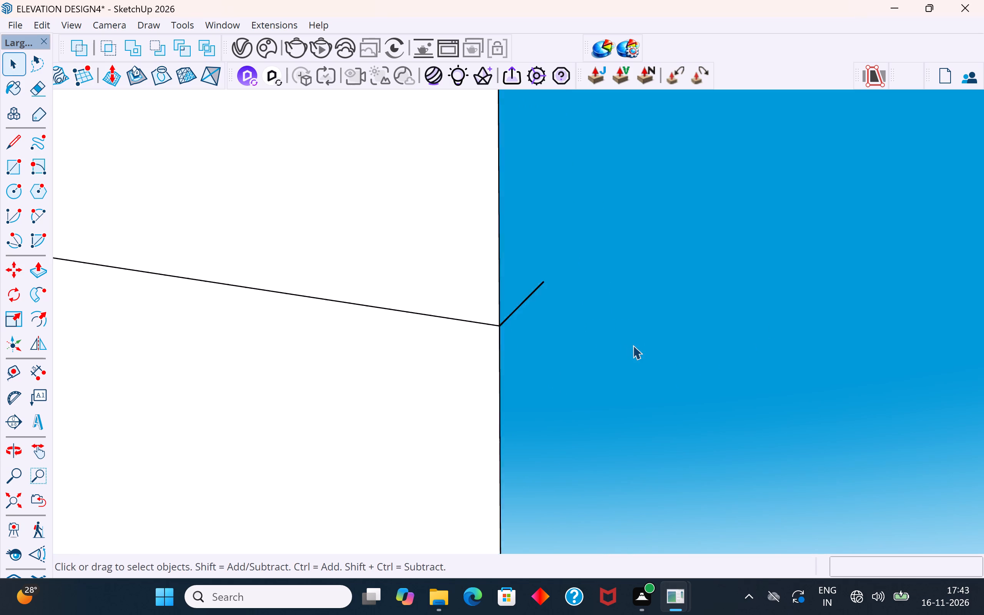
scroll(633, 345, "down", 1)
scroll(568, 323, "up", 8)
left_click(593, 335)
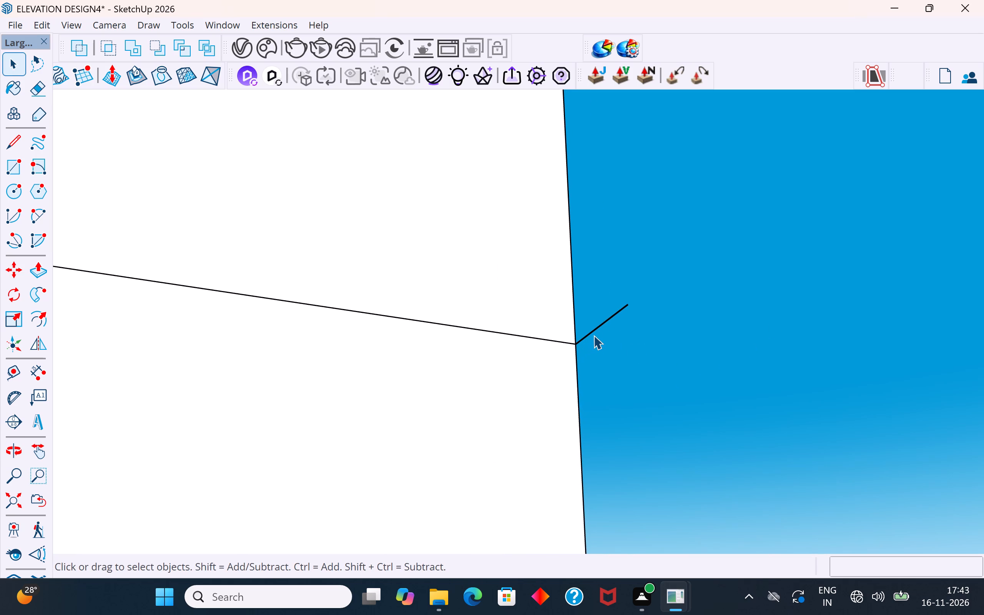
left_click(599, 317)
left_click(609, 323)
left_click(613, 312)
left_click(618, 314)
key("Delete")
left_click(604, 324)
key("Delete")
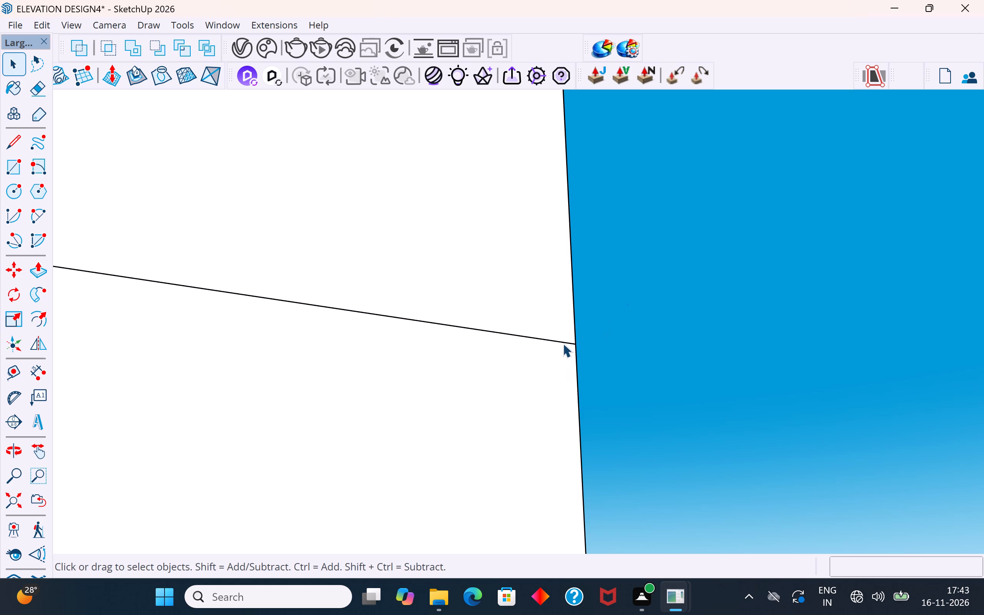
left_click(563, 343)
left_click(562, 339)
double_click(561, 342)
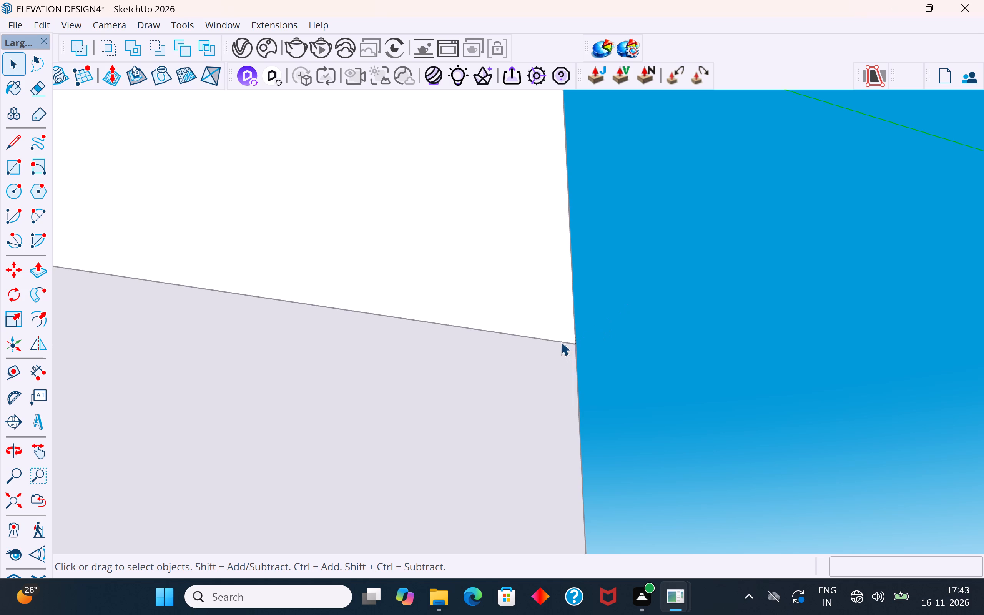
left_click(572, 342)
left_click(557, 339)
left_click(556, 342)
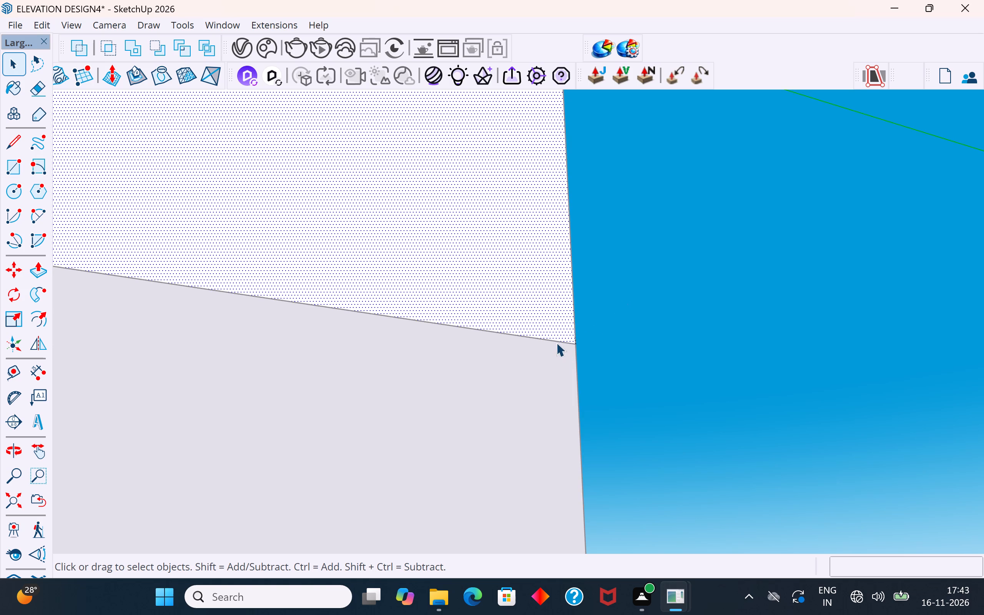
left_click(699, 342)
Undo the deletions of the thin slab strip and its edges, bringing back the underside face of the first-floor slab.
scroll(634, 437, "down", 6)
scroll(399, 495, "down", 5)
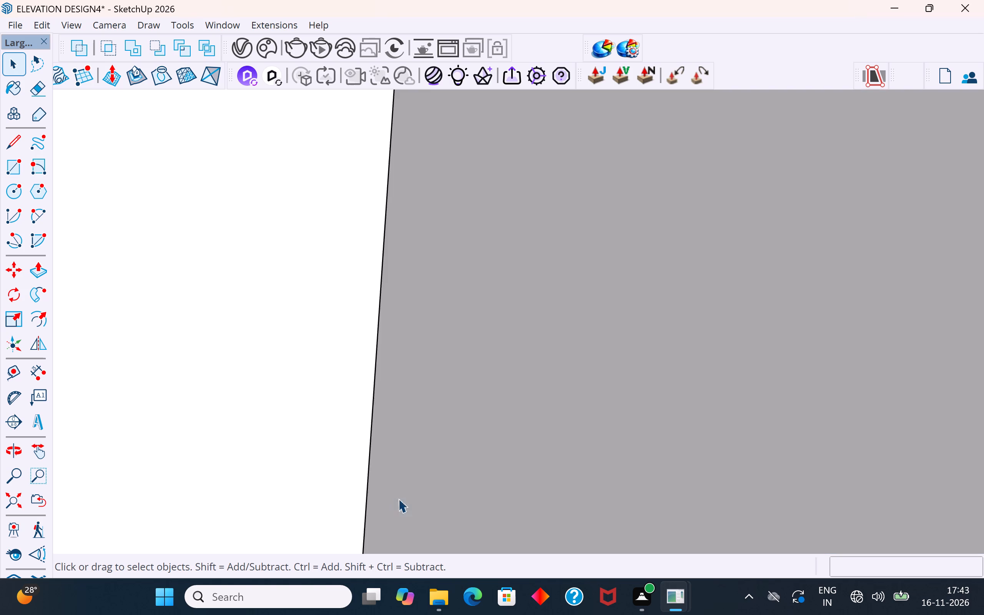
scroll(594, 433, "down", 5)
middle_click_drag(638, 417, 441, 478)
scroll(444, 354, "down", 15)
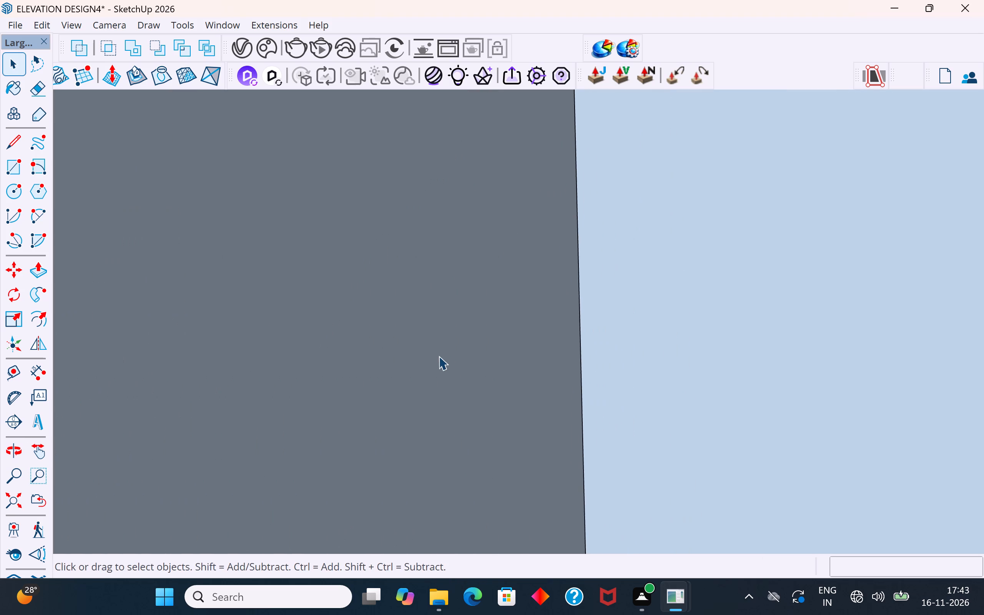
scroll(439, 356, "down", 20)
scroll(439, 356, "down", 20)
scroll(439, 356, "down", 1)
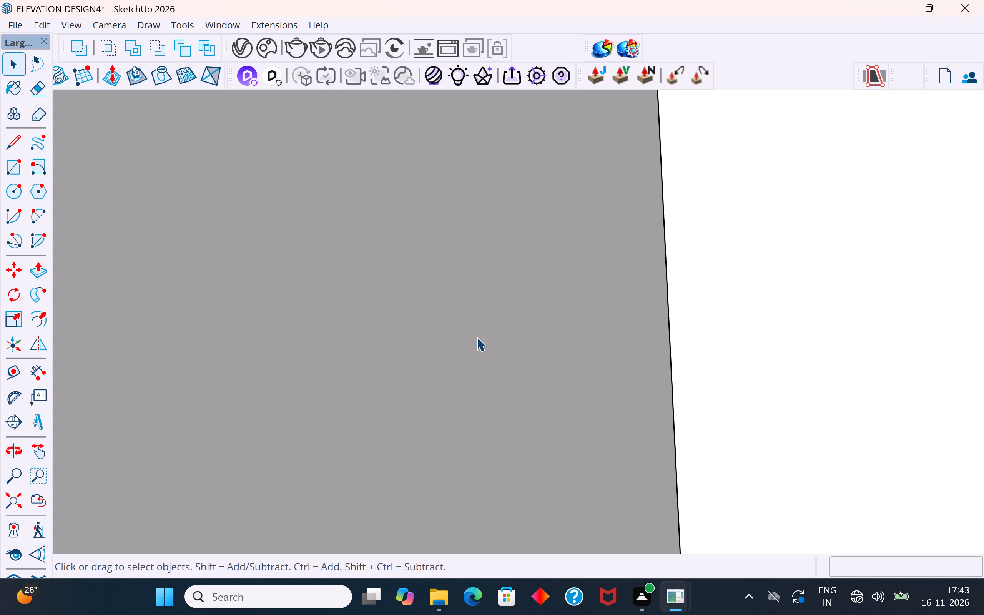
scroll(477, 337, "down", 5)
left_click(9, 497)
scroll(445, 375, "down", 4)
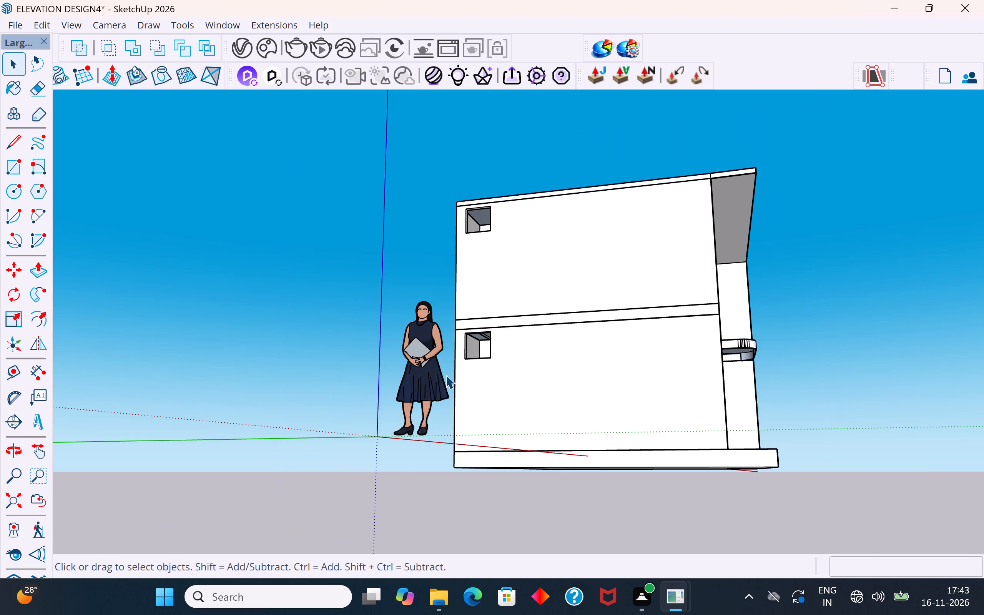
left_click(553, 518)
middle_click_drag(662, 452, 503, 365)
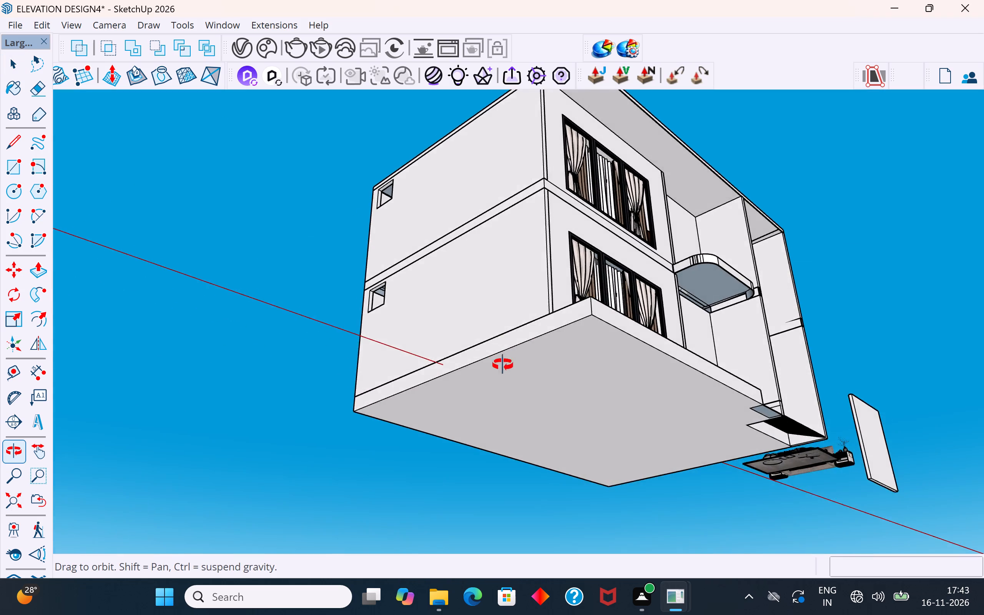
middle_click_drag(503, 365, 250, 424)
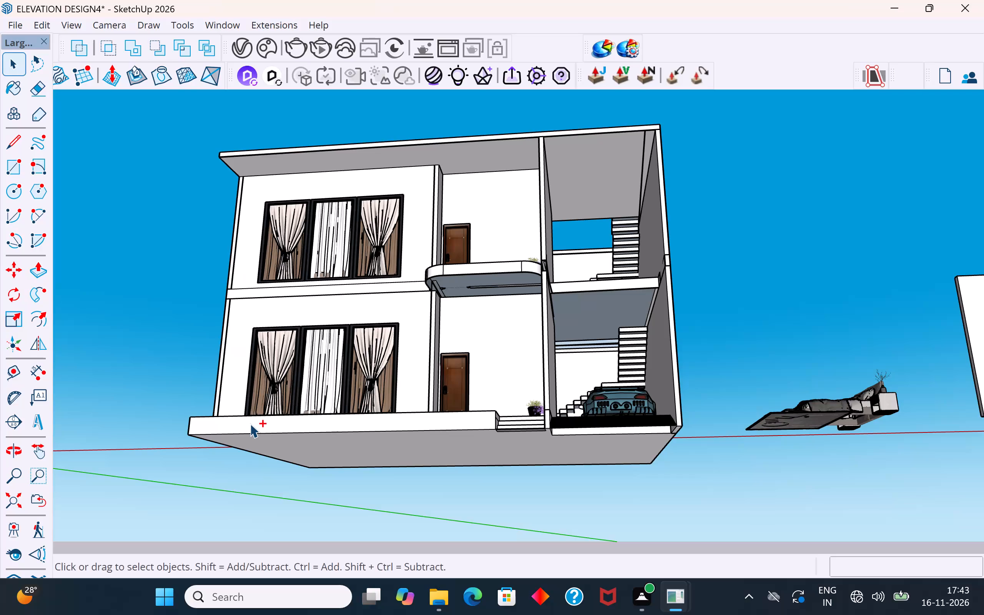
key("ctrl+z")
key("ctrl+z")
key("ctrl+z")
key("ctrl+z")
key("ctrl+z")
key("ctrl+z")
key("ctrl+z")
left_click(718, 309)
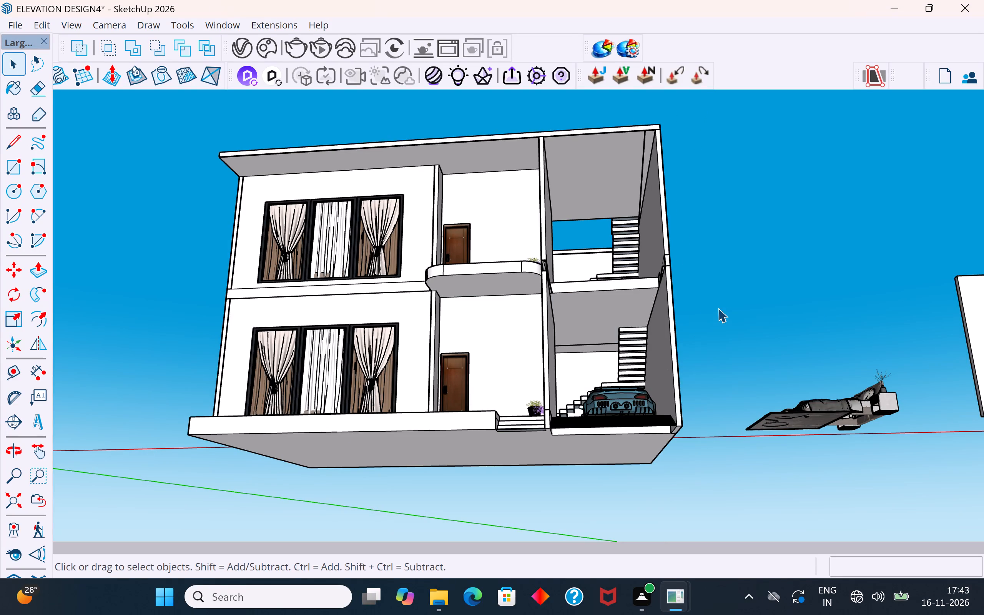
Draw a line about 5' 6" long on the outer side wall from its front corner to the slab's lower corner, splitting off the thin strip.
scroll(611, 287, "up", 8)
middle_click_drag(722, 295, 818, 427)
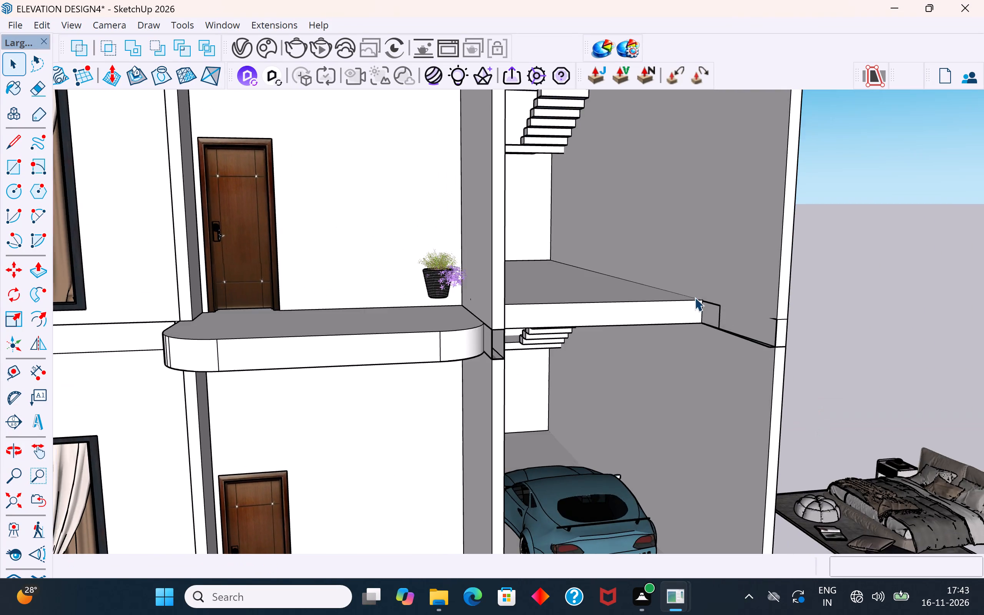
scroll(696, 293, "up", 10)
middle_click_drag(798, 386, 773, 460)
scroll(790, 398, "up", 1)
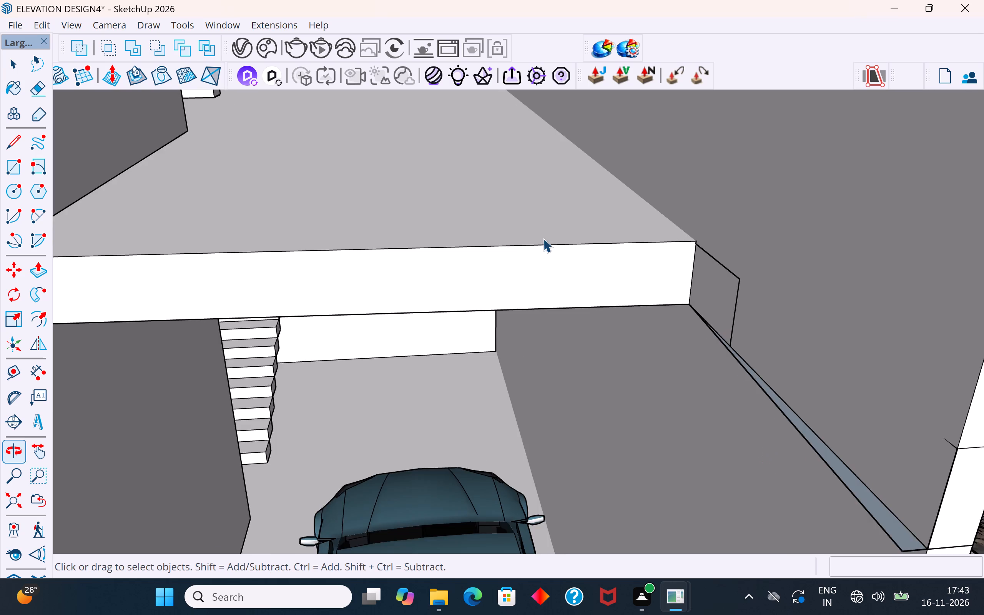
scroll(543, 238, "down", 5)
middle_click_drag(540, 249, 524, 296)
scroll(696, 420, "up", 4)
left_click(719, 409)
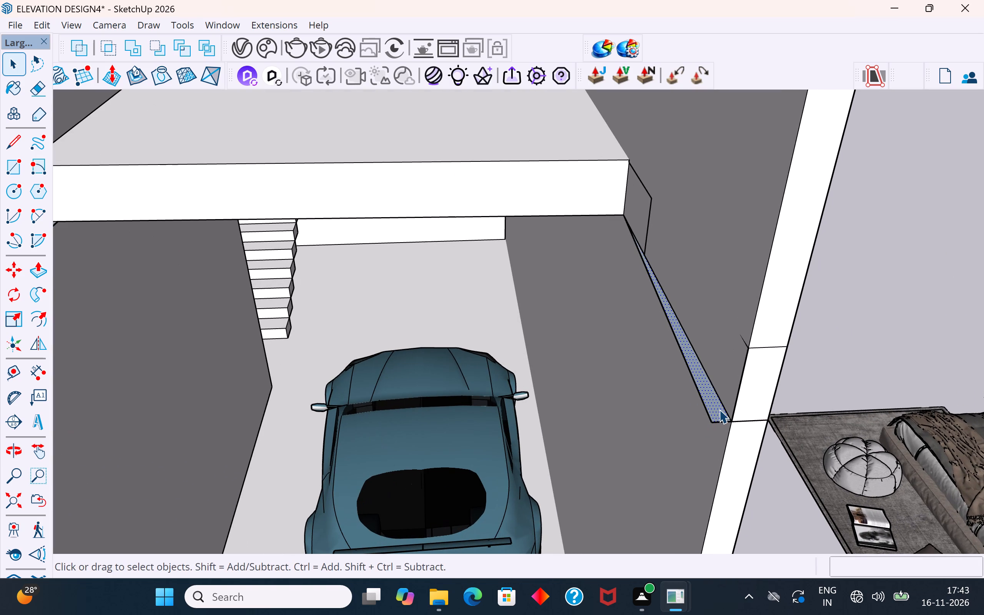
middle_click_drag(686, 352, 652, 0)
middle_click_drag(694, 255, 675, 201)
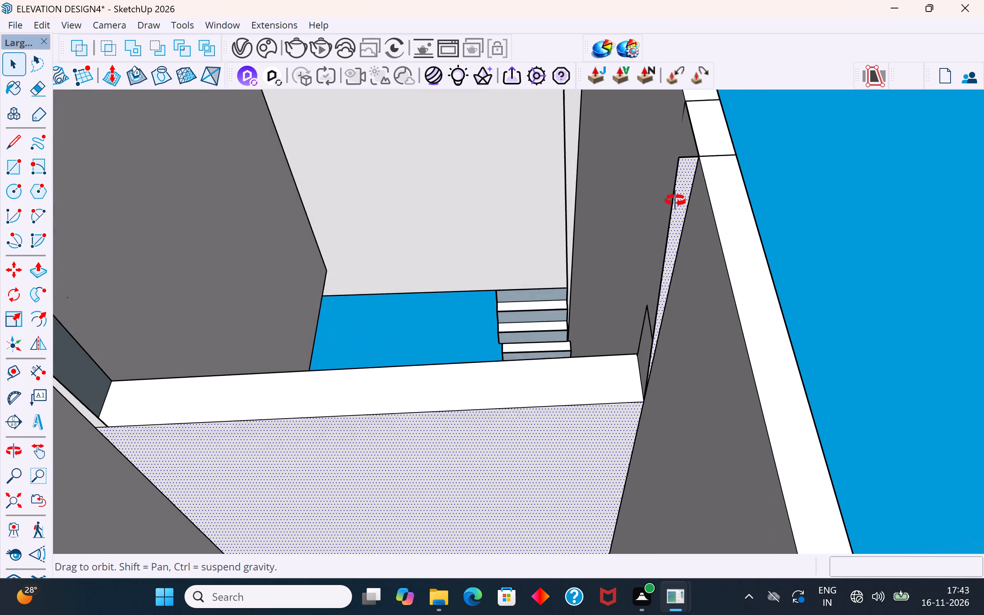
middle_click_drag(675, 201, 668, 186)
left_click(20, 144)
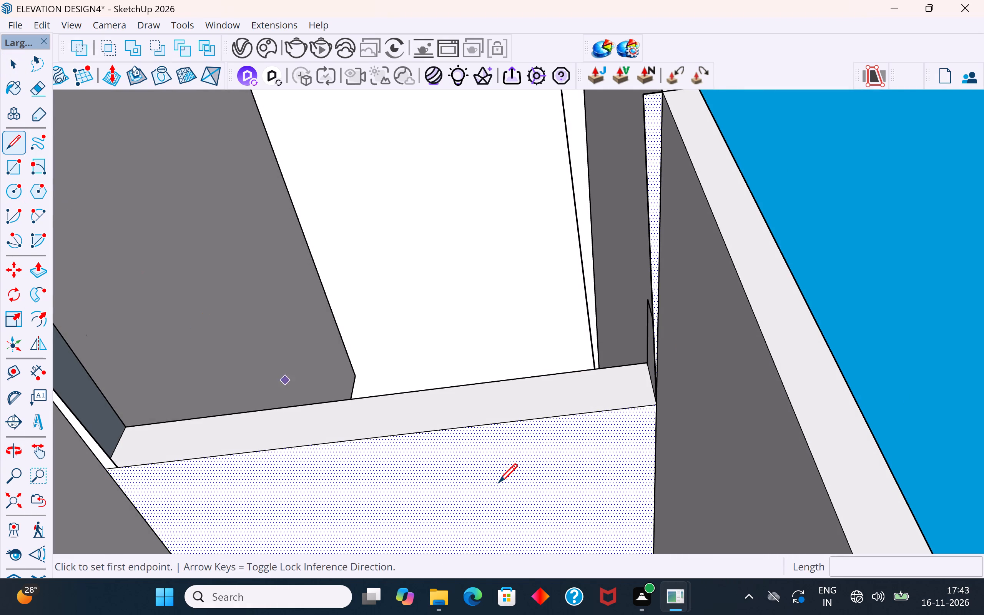
scroll(499, 484, "down", 3)
scroll(612, 225, "down", 1)
left_click(611, 224)
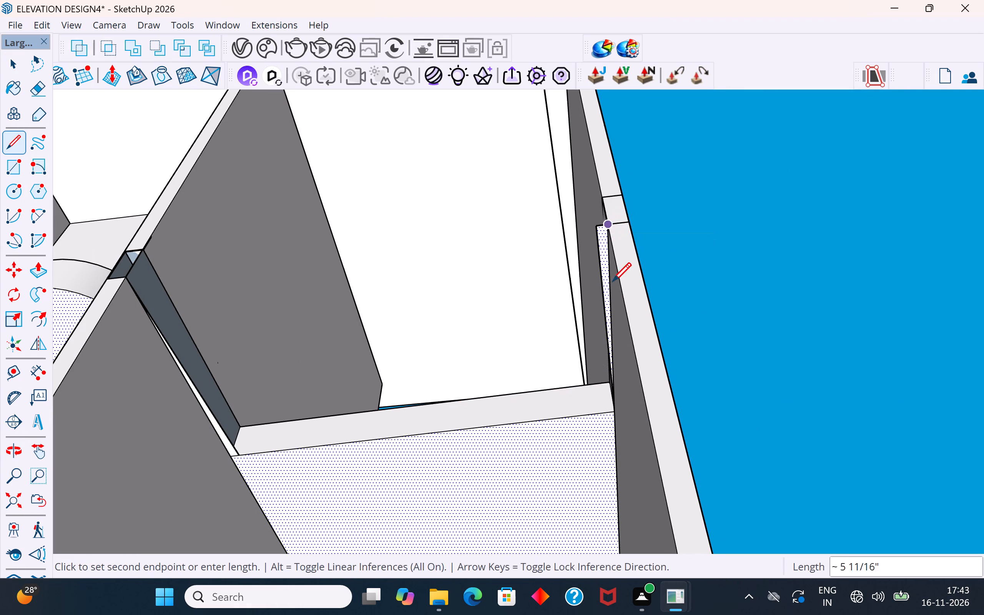
middle_click_drag(625, 406, 657, 316)
scroll(629, 417, "up", 11)
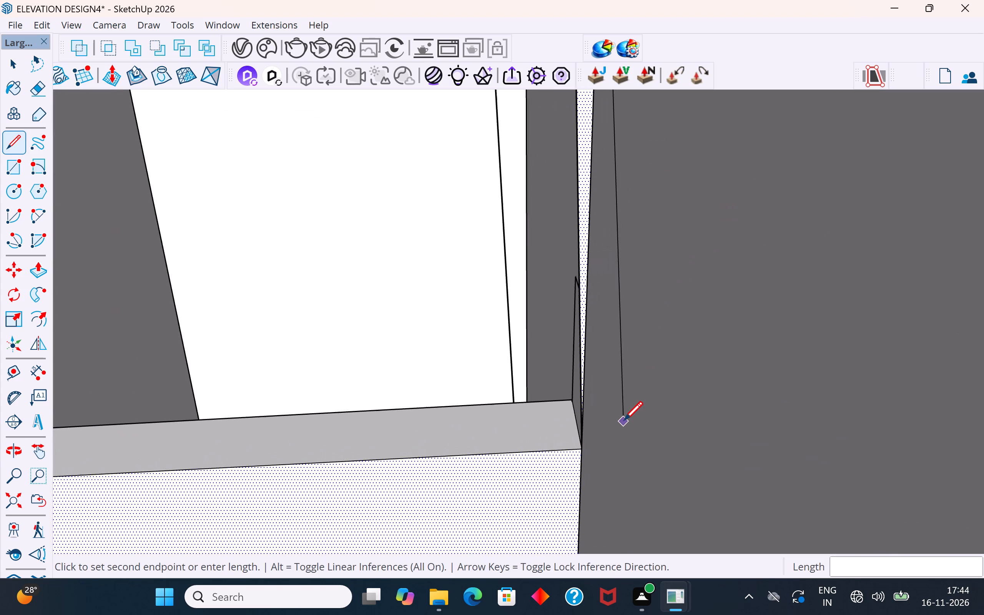
scroll(624, 422, "up", 2)
scroll(574, 463, "up", 8)
left_click(578, 450)
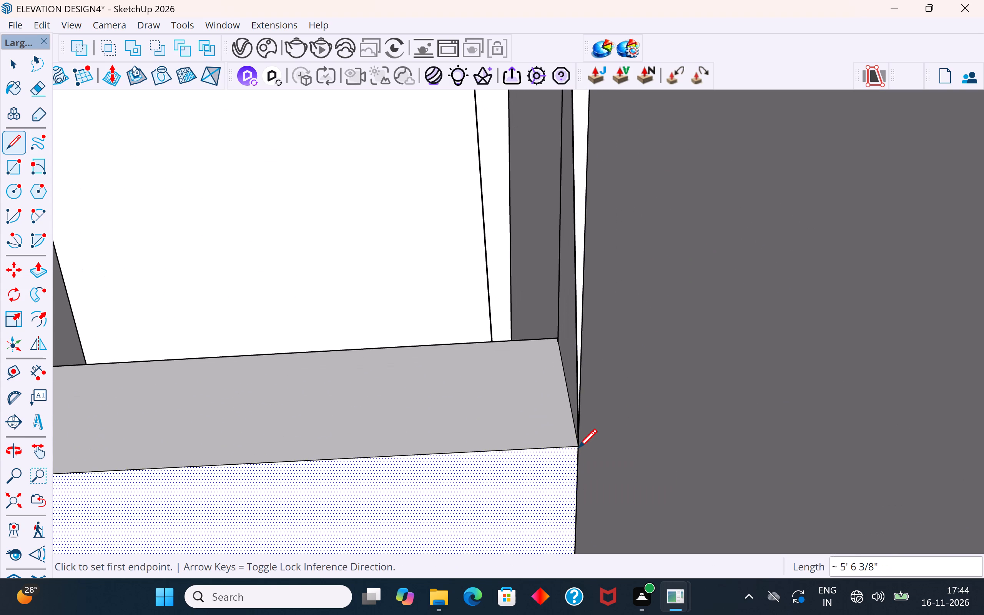
Delete the thin leftover slab strip along the outer side wall while keeping the slab's underside face.
left_click(13, 71)
left_click(579, 205)
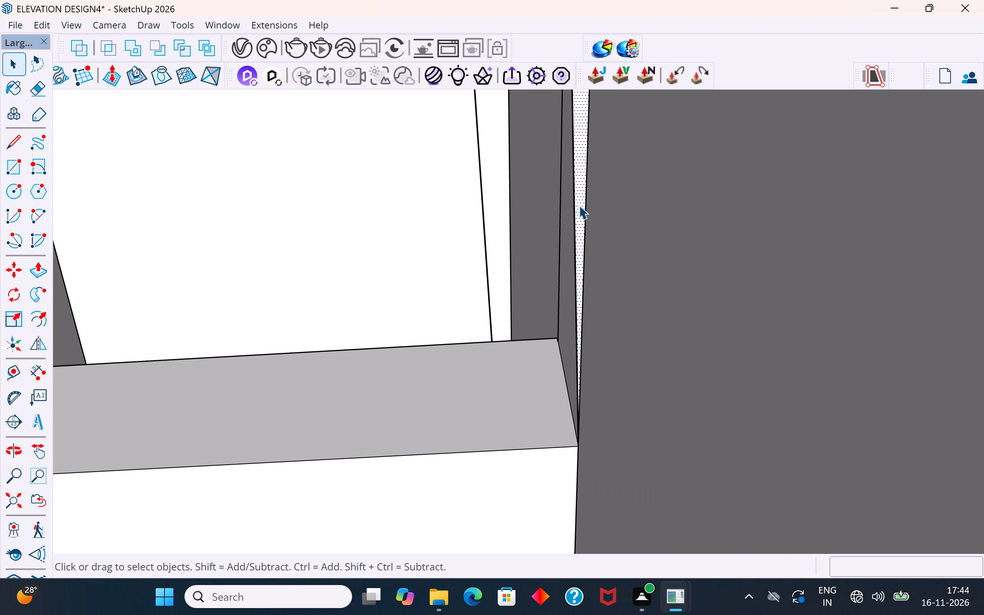
key("Delete")
Delete the removed strip's remaining long edge and the short edge stubs at the outer side wall's front corner.
middle_click_drag(585, 221, 659, 347)
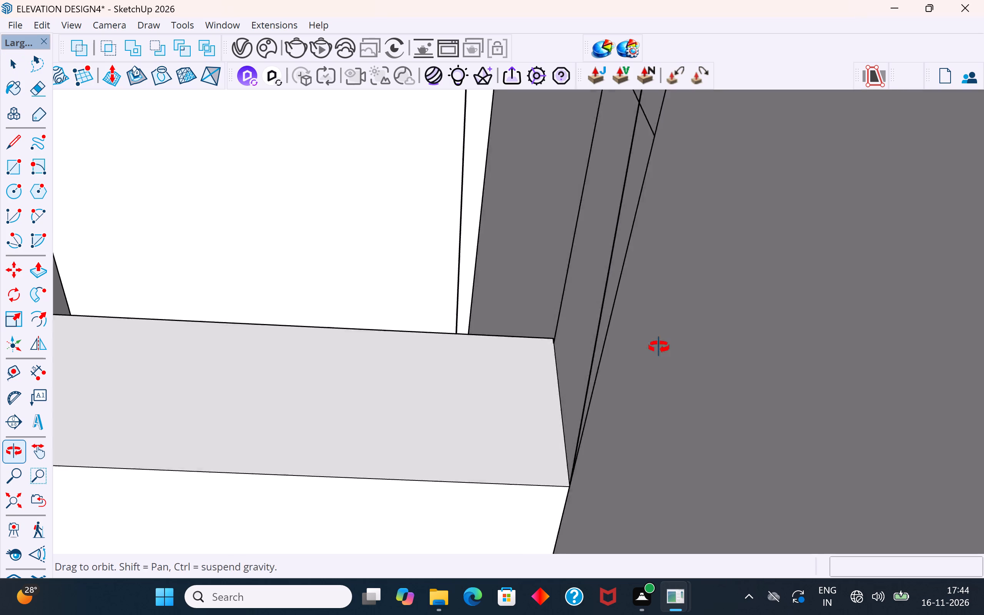
middle_click_drag(659, 347, 680, 402)
scroll(601, 312, "down", 4)
middle_click_drag(585, 329, 570, 409)
scroll(452, 243, "down", 7)
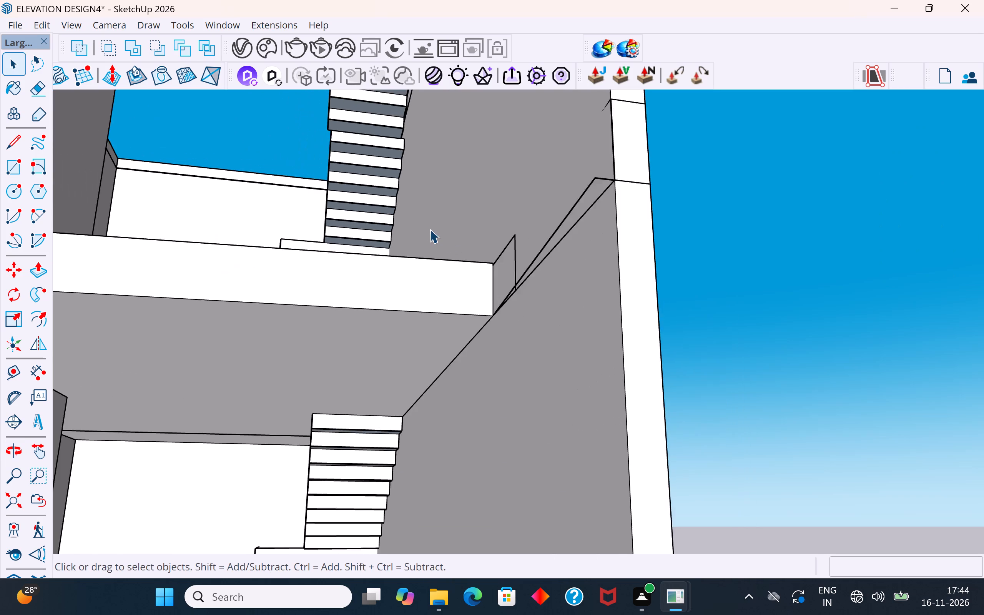
middle_click_drag(433, 234, 464, 369)
scroll(459, 183, "down", 10)
middle_click_drag(454, 331, 442, 454)
scroll(497, 408, "up", 5)
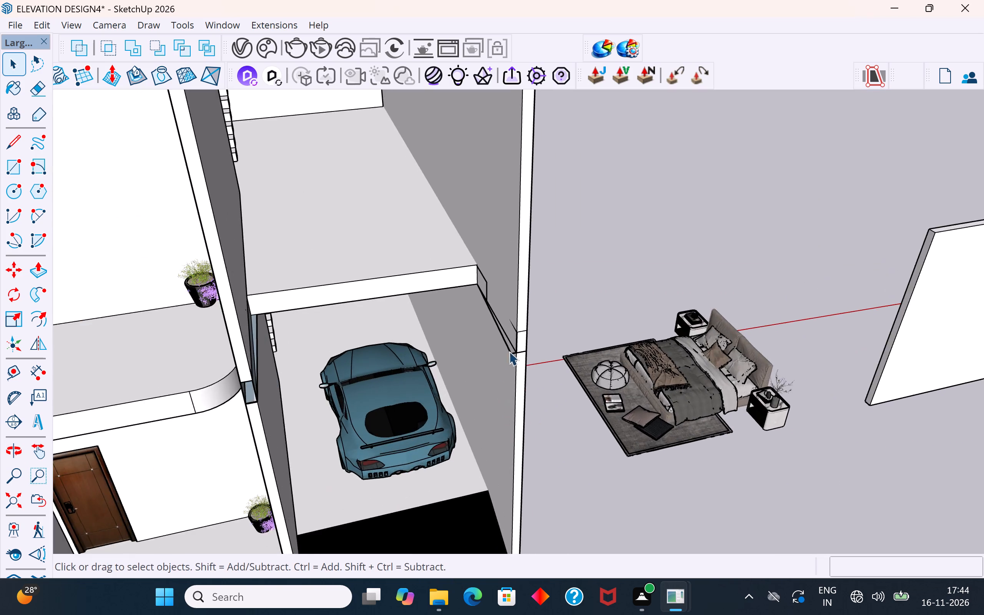
scroll(509, 351, "up", 6)
middle_click_drag(512, 339, 484, 402)
scroll(488, 398, "up", 4)
scroll(527, 351, "up", 6)
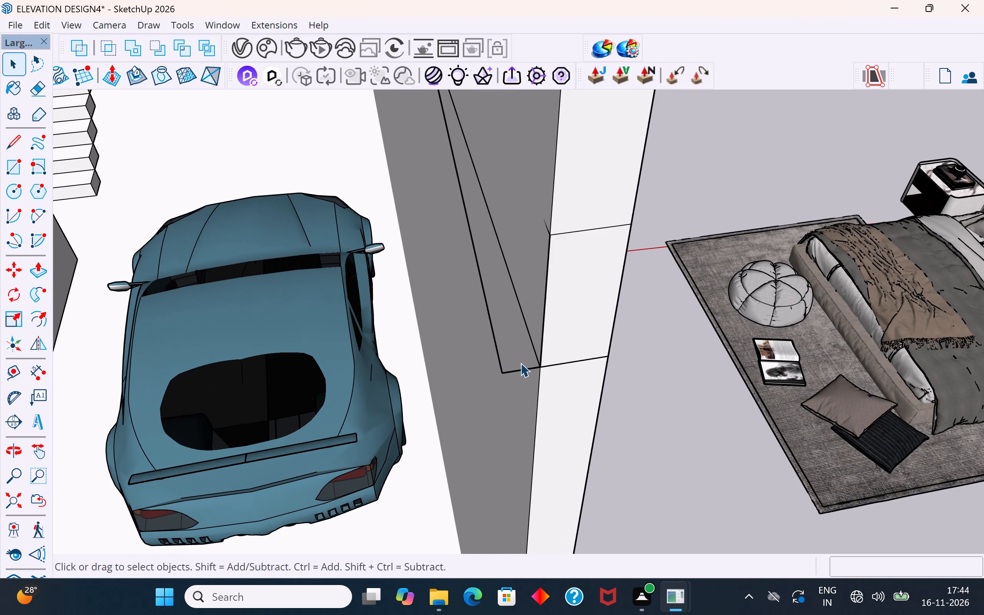
left_click(520, 369)
key("Delete")
left_click(495, 362)
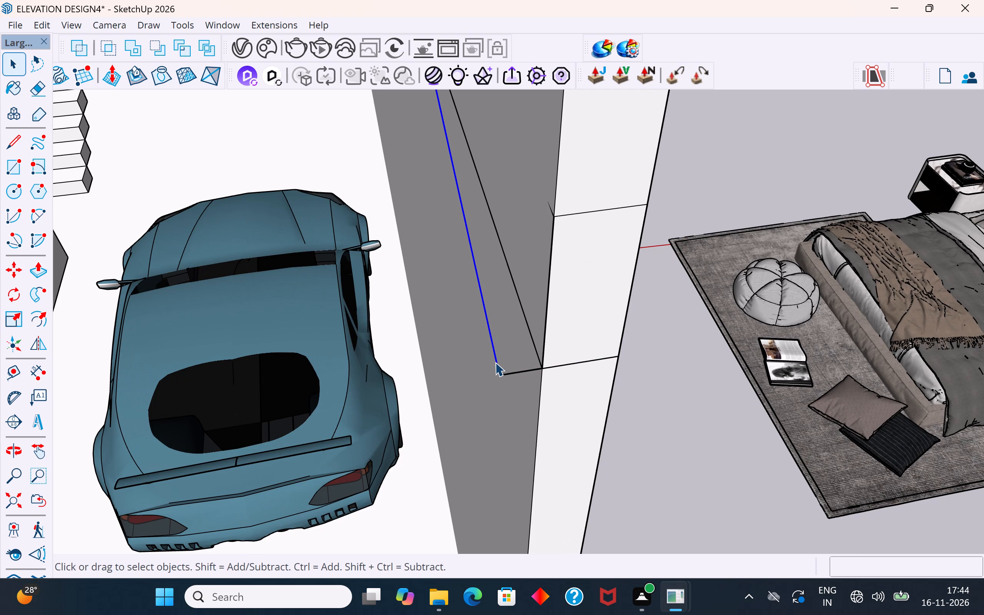
middle_click_drag(500, 355, 492, 67)
key("Delete")
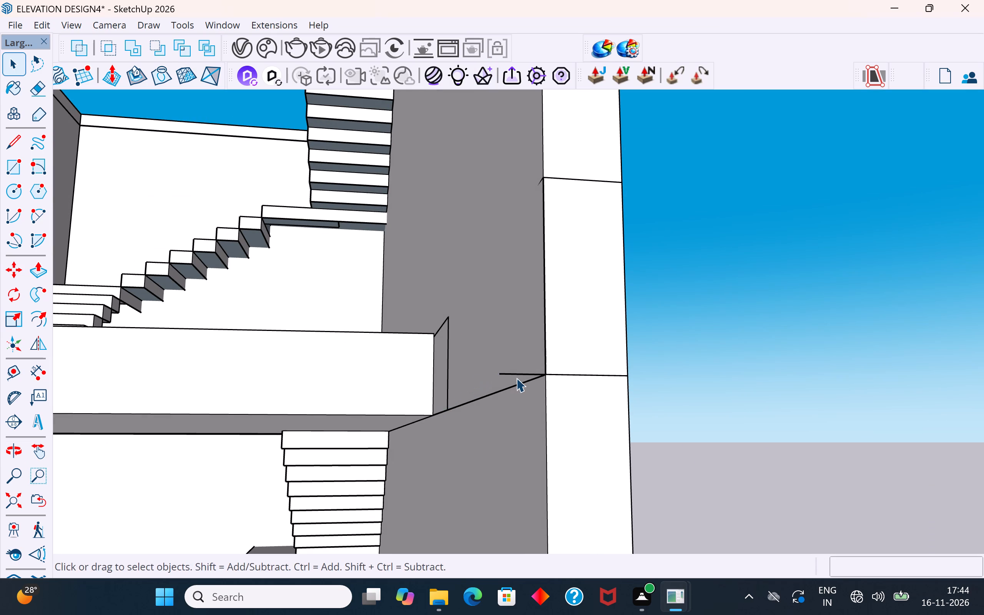
left_click(516, 378)
left_click(520, 374)
key("Delete")
left_click(509, 374)
key("Delete")
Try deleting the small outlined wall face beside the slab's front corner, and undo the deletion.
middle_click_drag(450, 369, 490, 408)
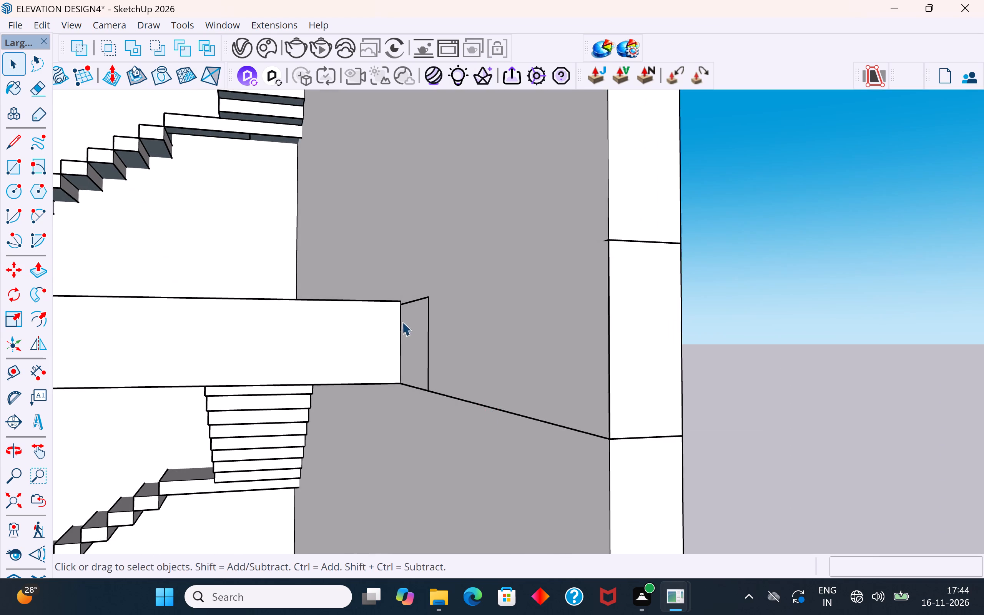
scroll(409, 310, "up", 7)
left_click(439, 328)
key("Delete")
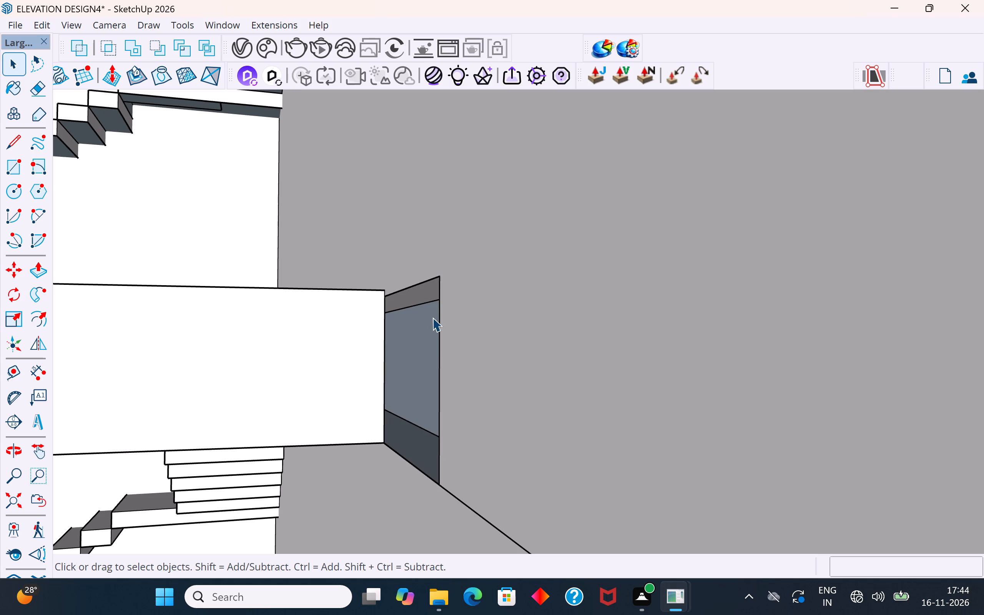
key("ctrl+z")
Examine the outer side wall's front end and the seam lines across it at first-floor slab level.
scroll(390, 355, "down", 8)
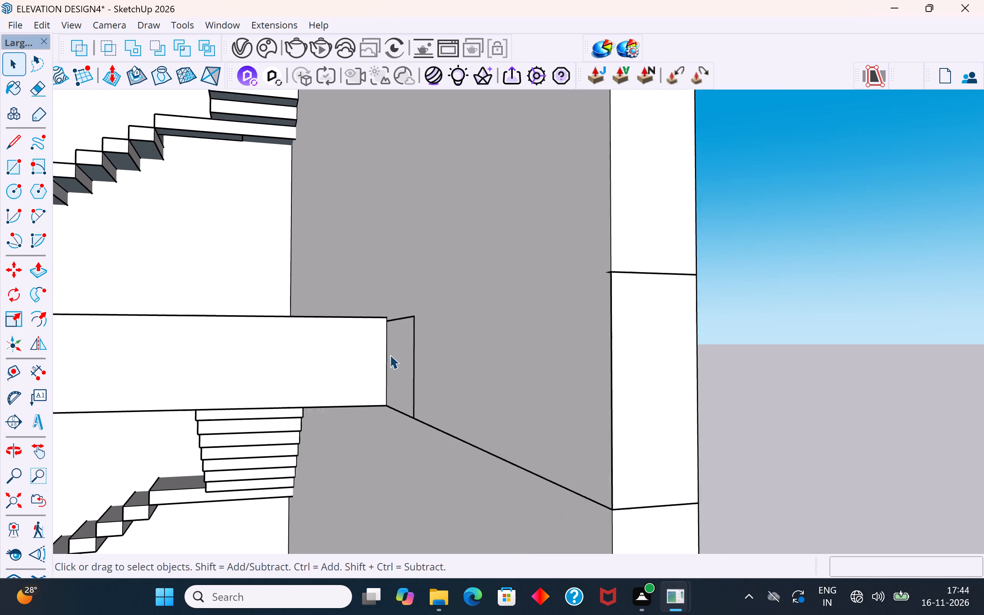
scroll(390, 355, "down", 8)
left_click(621, 337)
middle_click_drag(582, 398, 691, 414)
scroll(777, 390, "up", 10)
middle_click_drag(768, 387, 761, 517)
scroll(743, 458, "up", 6)
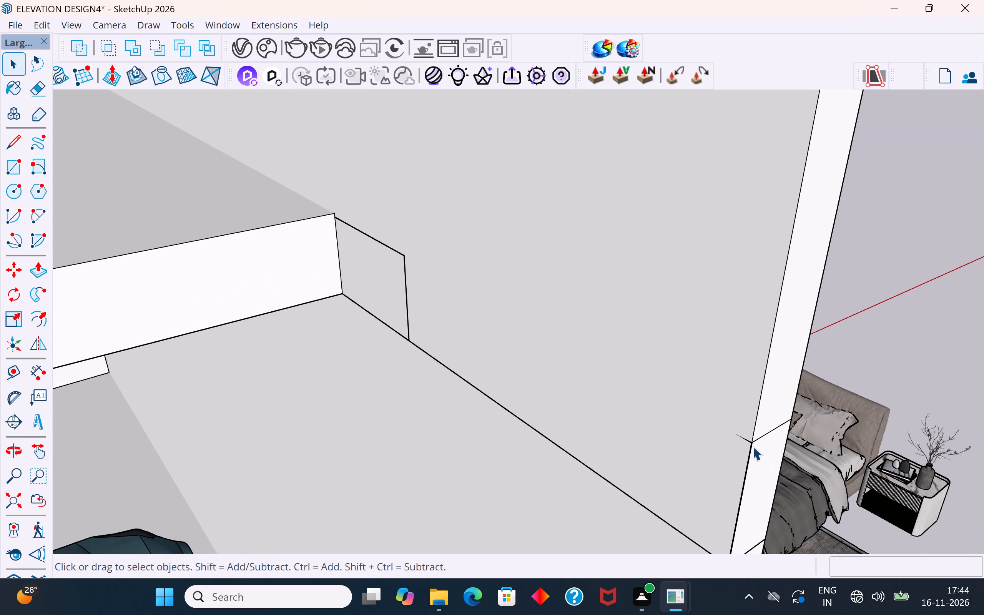
scroll(753, 446, "up", 17)
left_click(776, 423)
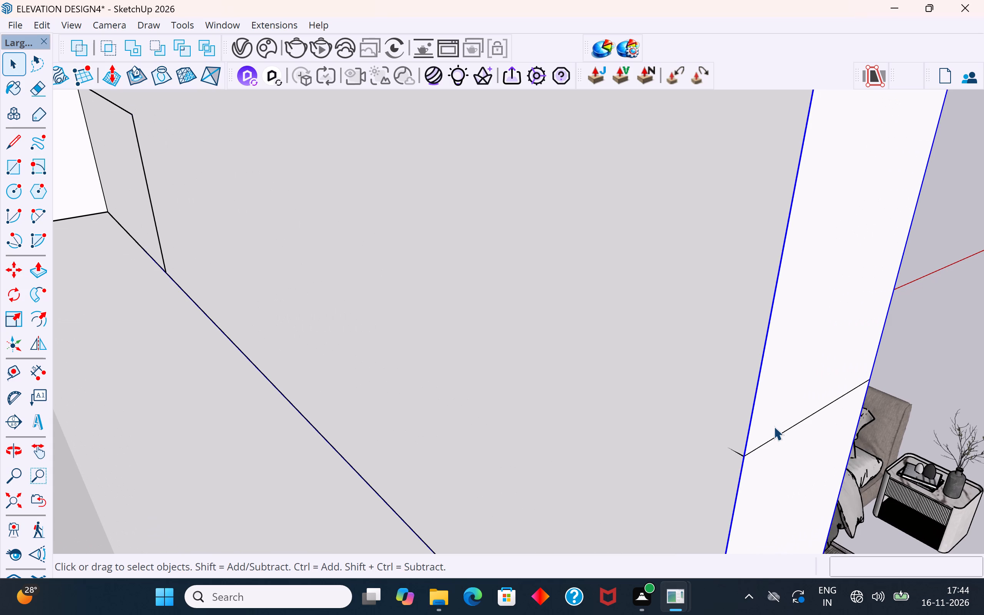
scroll(658, 369, "down", 20)
scroll(658, 369, "down", 14)
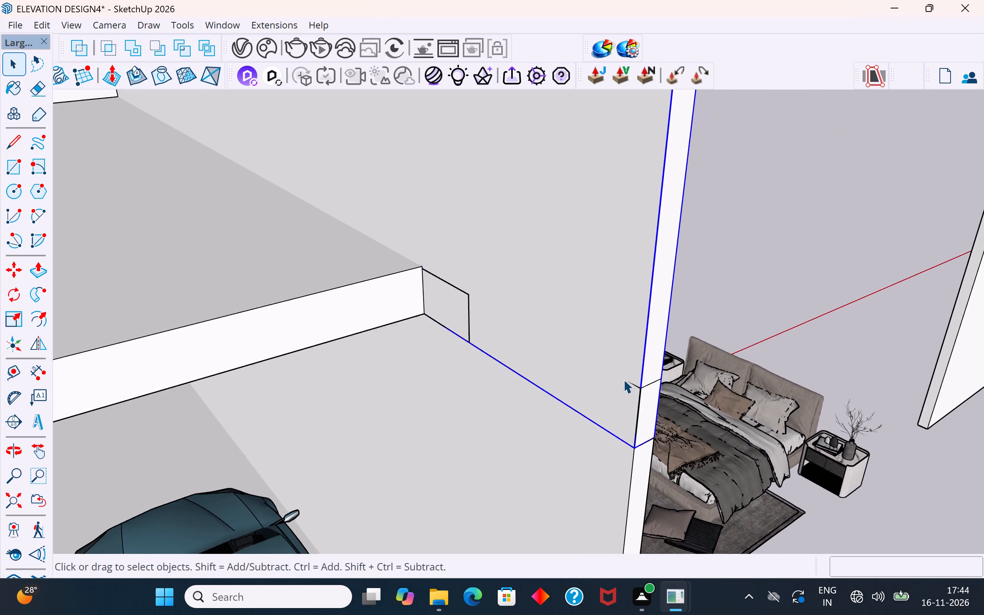
scroll(623, 379, "down", 14)
left_click(831, 228)
Draw a 5" by 1' rectangle closing the opening in the inner wall's front end between the balcony and the car-bay slab.
middle_click_drag(603, 293, 505, 299)
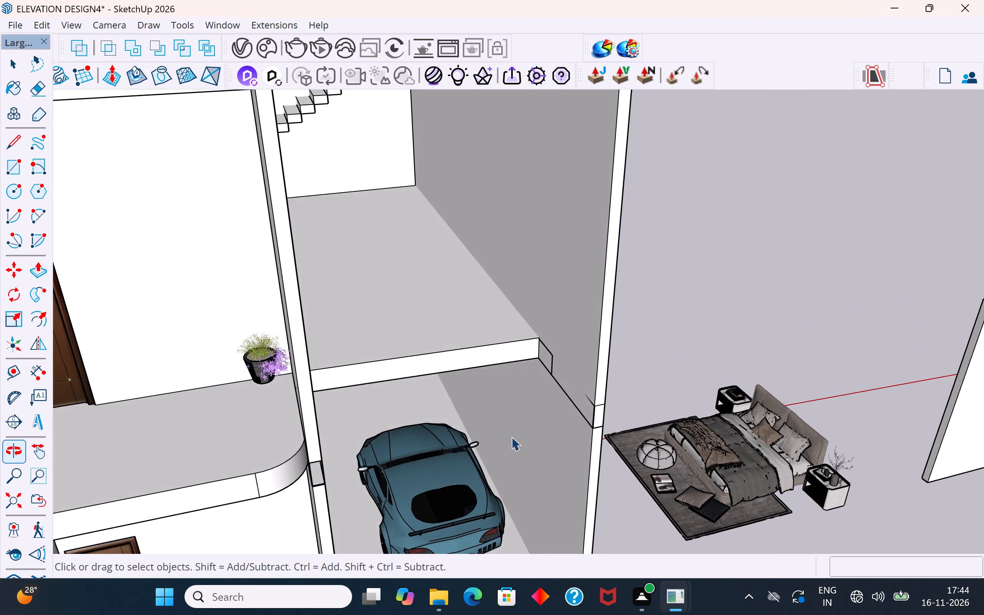
scroll(508, 472, "down", 11)
middle_click_drag(504, 462, 384, 256)
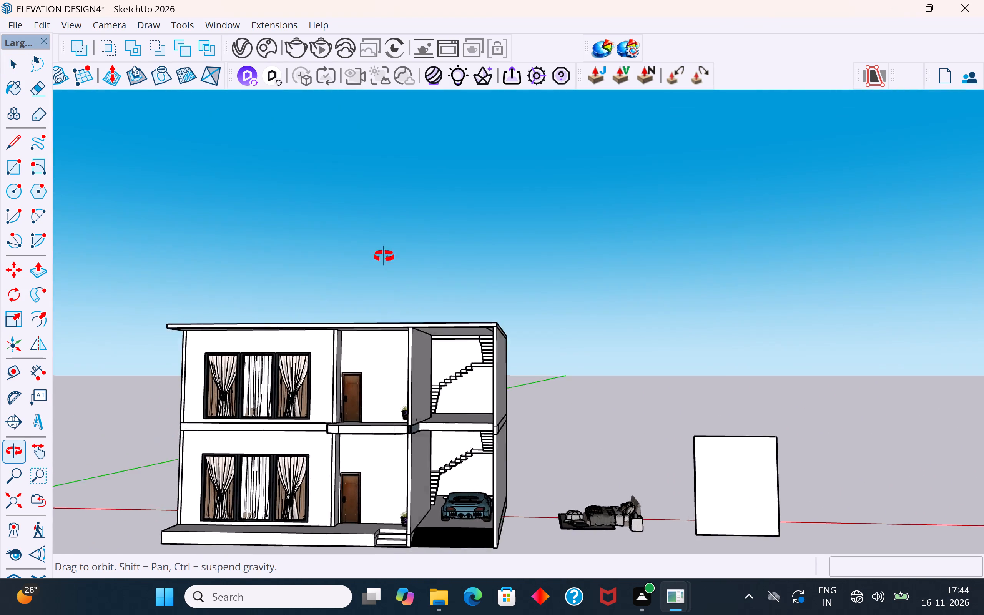
middle_click_drag(384, 256, 384, 215)
scroll(388, 242, "down", 1)
scroll(422, 361, "up", 3)
middle_click_drag(425, 387, 345, 409)
scroll(361, 428, "up", 9)
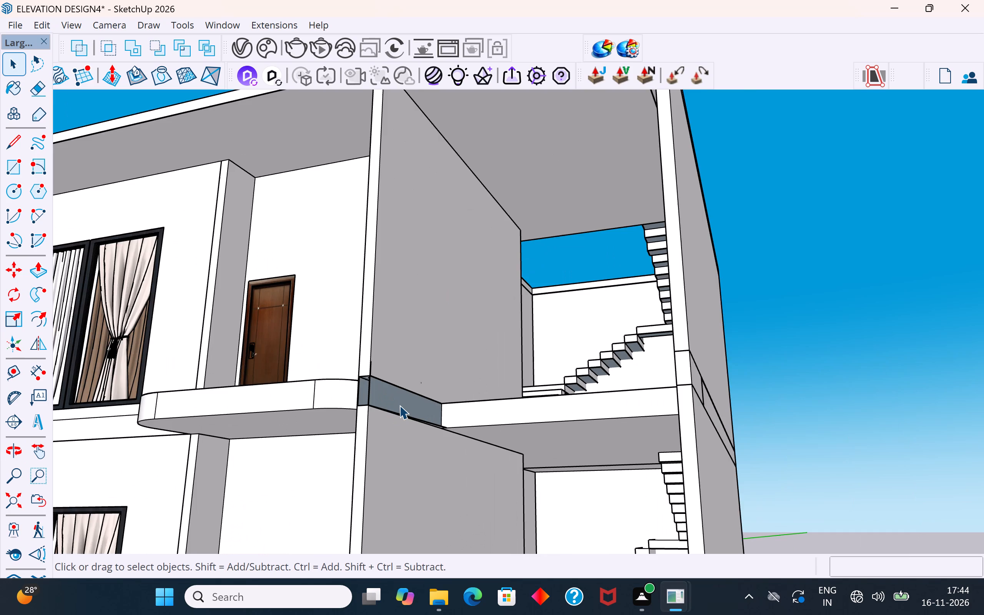
scroll(399, 405, "up", 4)
middle_click_drag(399, 405, 404, 434)
scroll(322, 425, "up", 4)
middle_click_drag(352, 431, 489, 453)
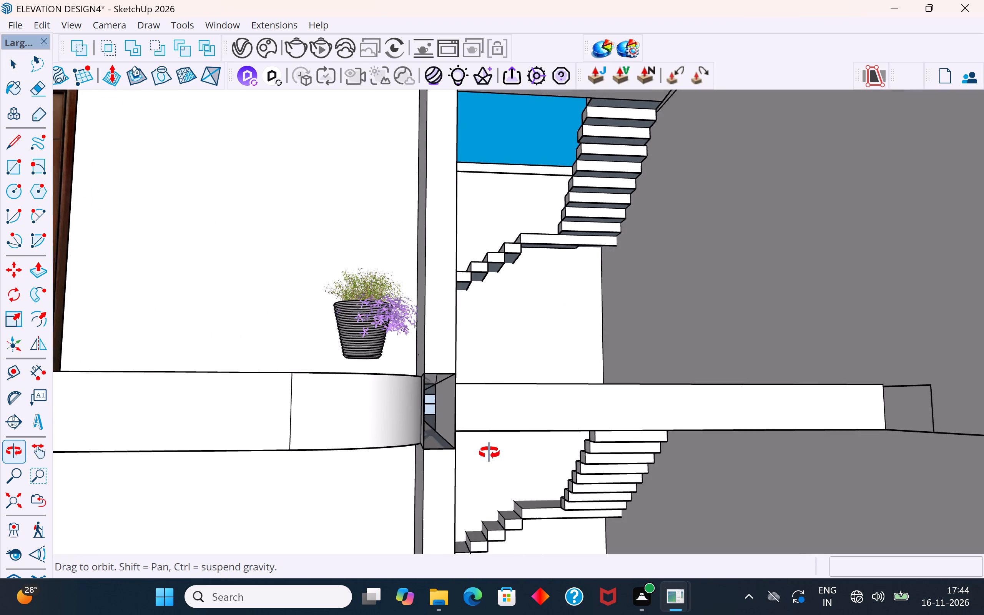
middle_click_drag(489, 453, 490, 467)
left_click(18, 167)
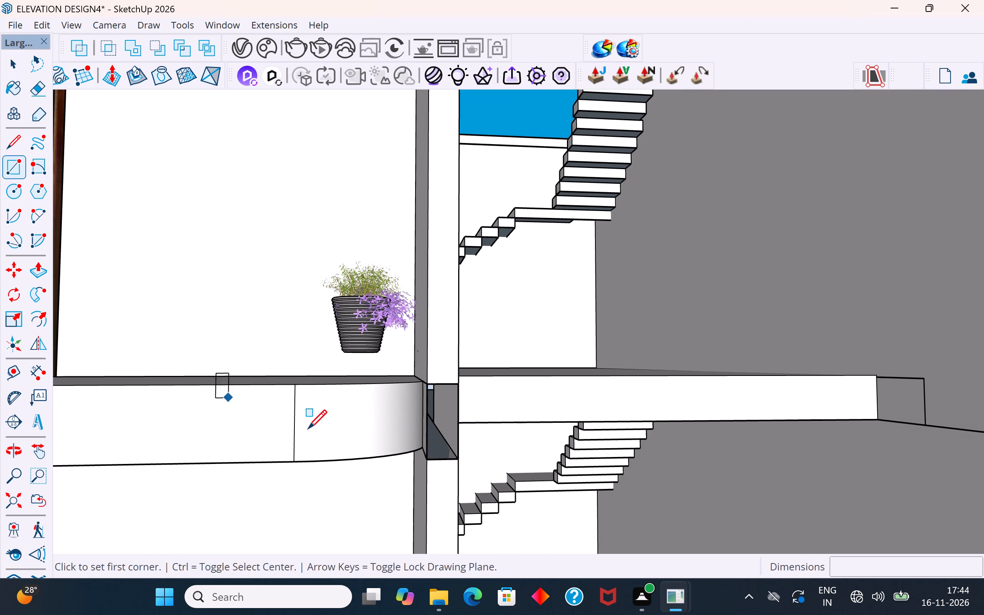
left_click(460, 463)
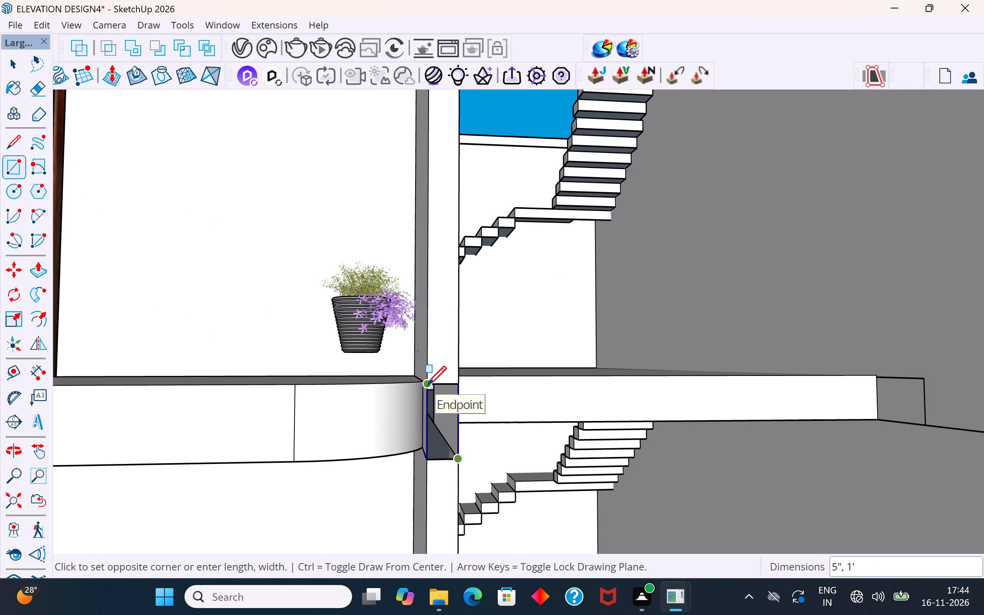
left_click(427, 387)
left_click(7, 62)
Delete the thin leftover strip and its long edge along the inner wall beside the cut slab's front corner.
scroll(416, 373, "up", 1)
scroll(416, 373, "down", 5)
scroll(498, 349, "down", 2)
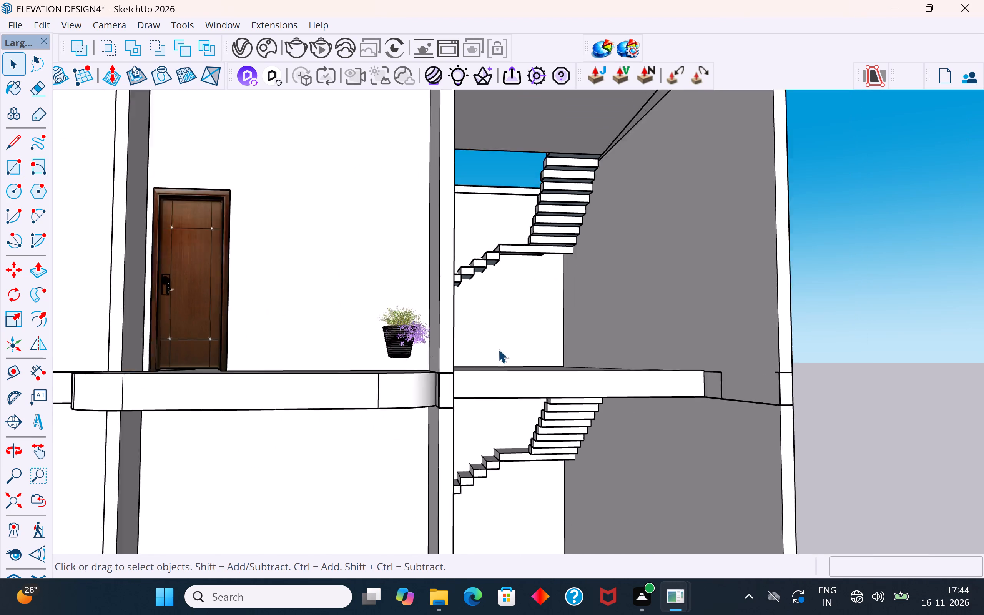
scroll(498, 349, "down", 3)
left_click(811, 346)
middle_click_drag(591, 456, 432, 505)
scroll(372, 340, "up", 3)
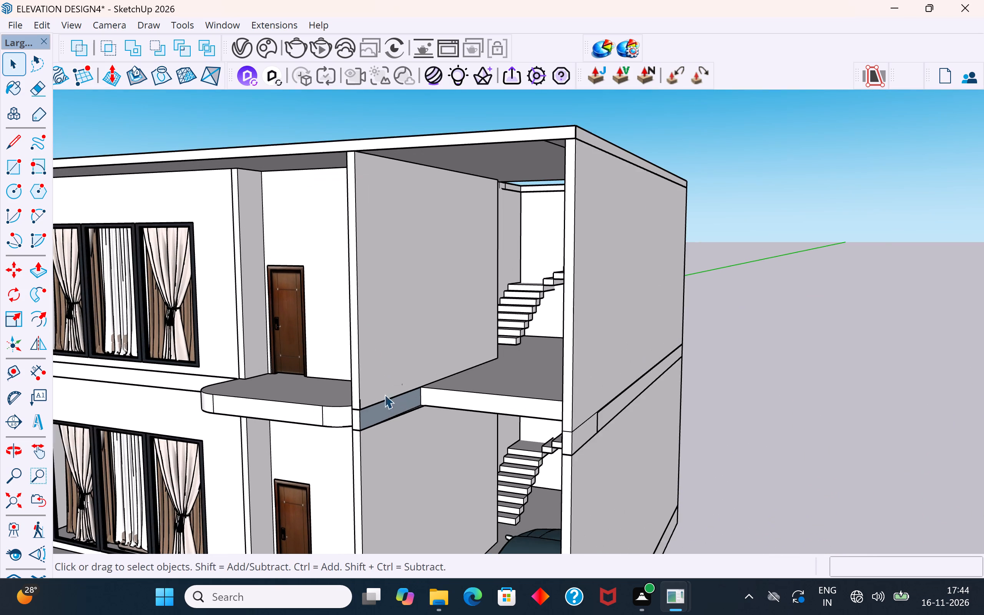
scroll(382, 421, "up", 14)
middle_click_drag(384, 418, 439, 445)
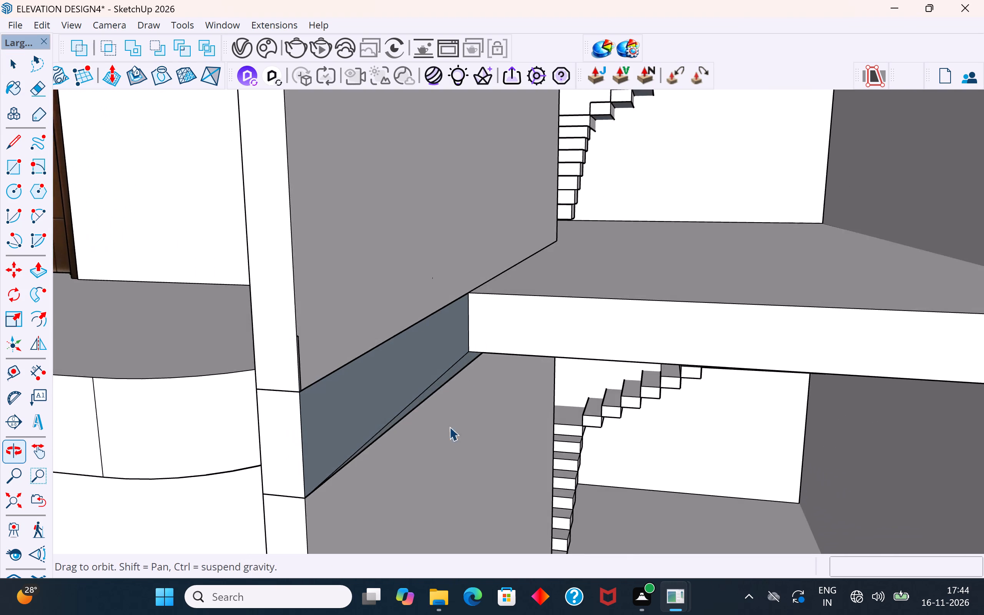
scroll(462, 378, "up", 8)
middle_click_drag(472, 327, 476, 290)
middle_click_drag(476, 290, 474, 180)
left_click(470, 275)
key("Delete")
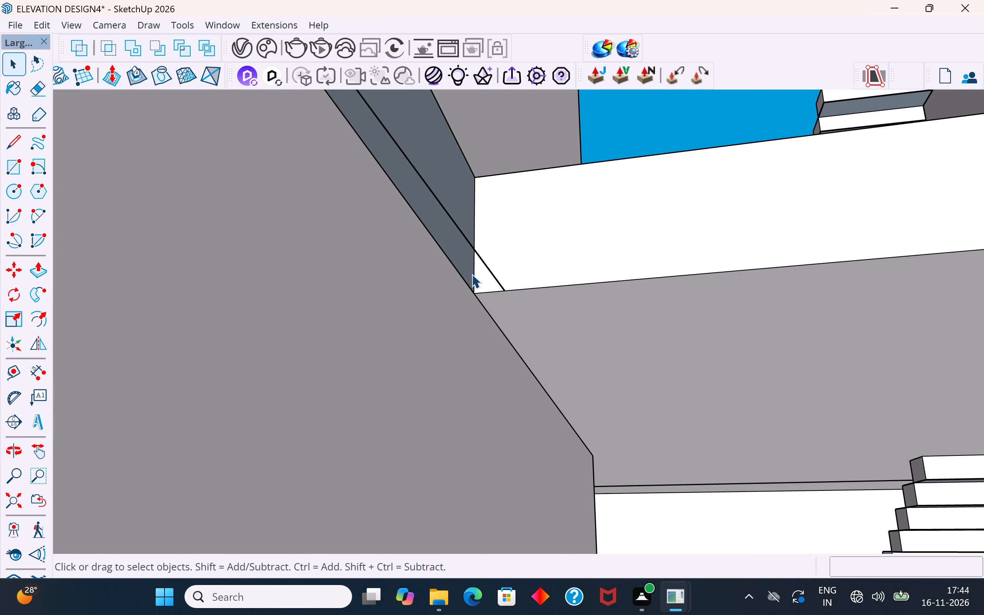
left_click(485, 266)
key("Delete")
Reverse the back-facing band on the inner wall's car-bay side at first-floor slab level.
left_click(456, 226)
right_click(456, 226)
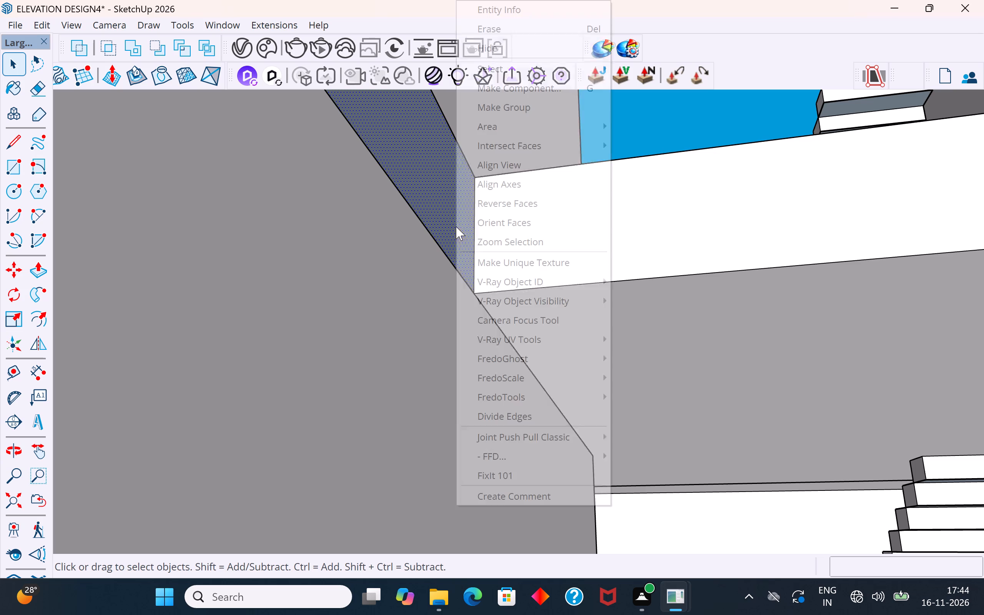
left_click(504, 200)
scroll(431, 417, "down", 6)
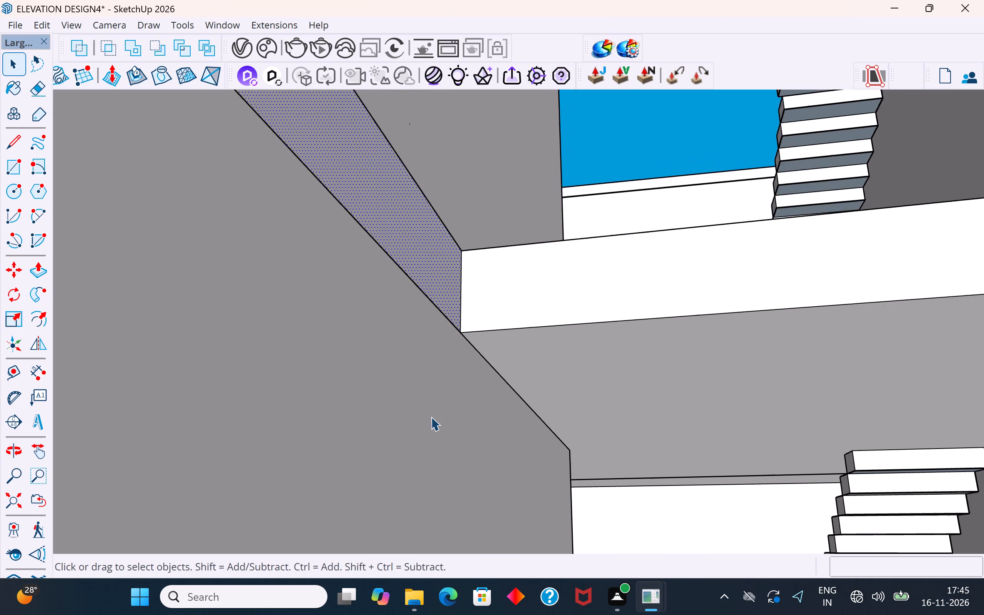
scroll(431, 417, "down", 12)
left_click(910, 279)
middle_click_drag(753, 368, 742, 463)
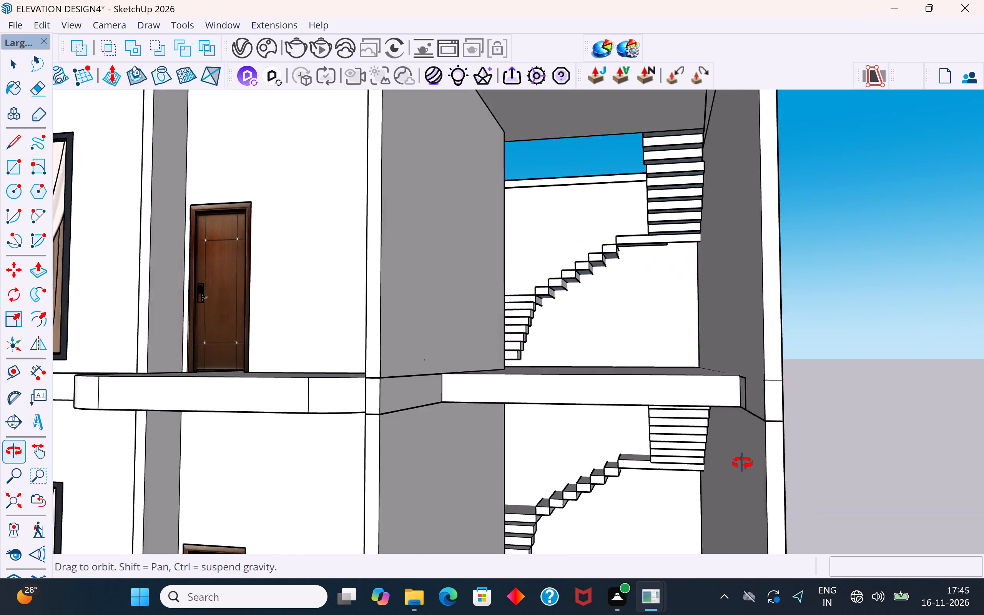
Draw a 12' vertical line up the inner wall from the cut car-bay slab's front corner to the roof's underside.
middle_click_drag(742, 463, 739, 483)
scroll(558, 426, "down", 5)
middle_click_drag(557, 426, 440, 407)
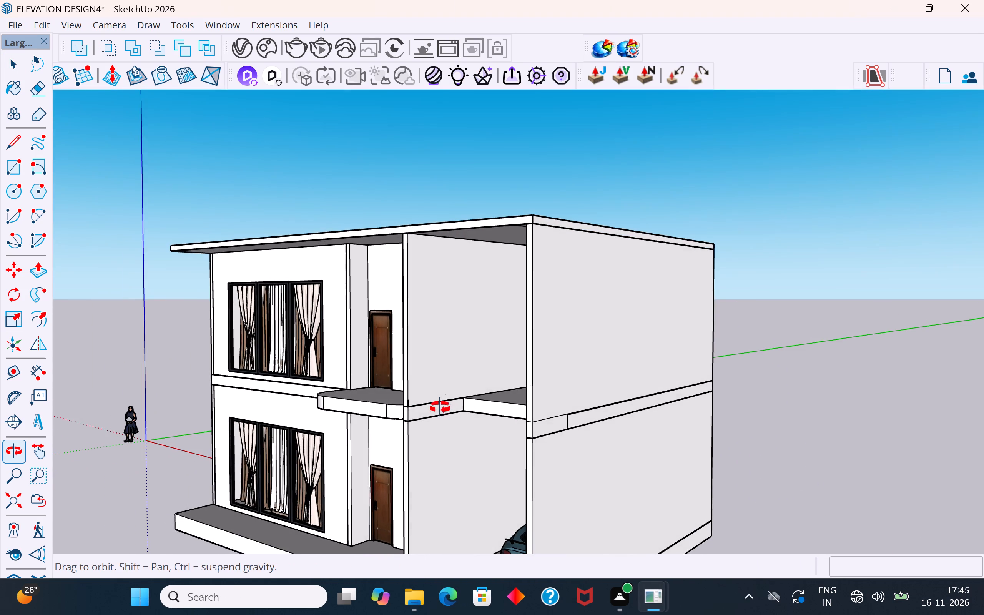
middle_click_drag(440, 407, 450, 412)
left_click(0, 149)
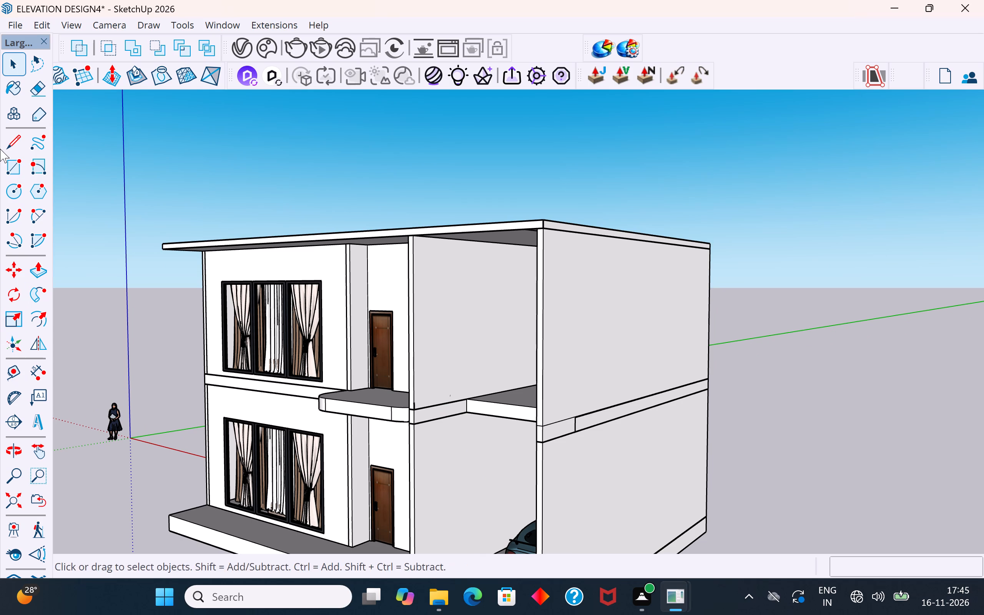
left_click(22, 147)
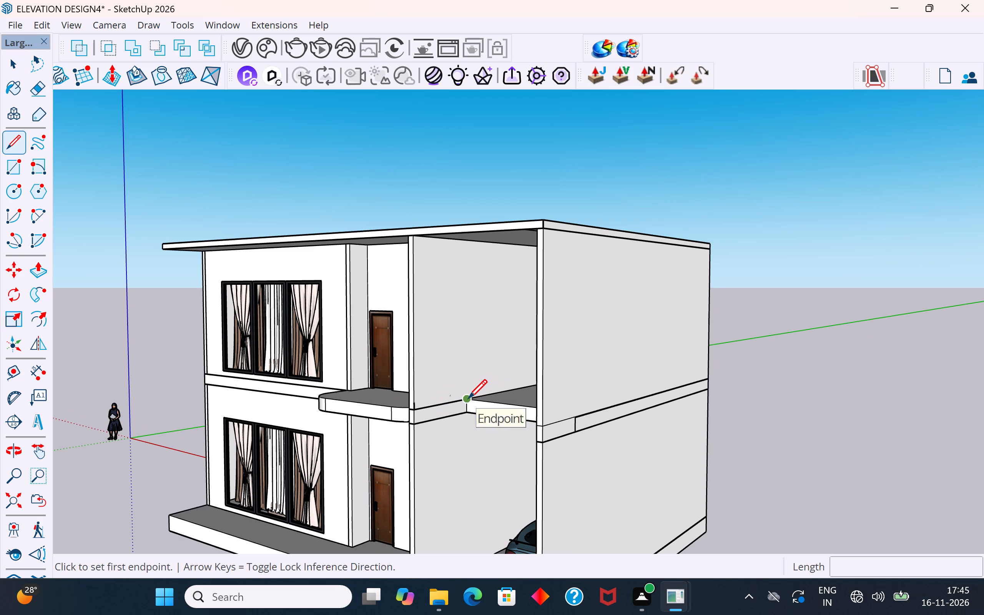
left_click(468, 400)
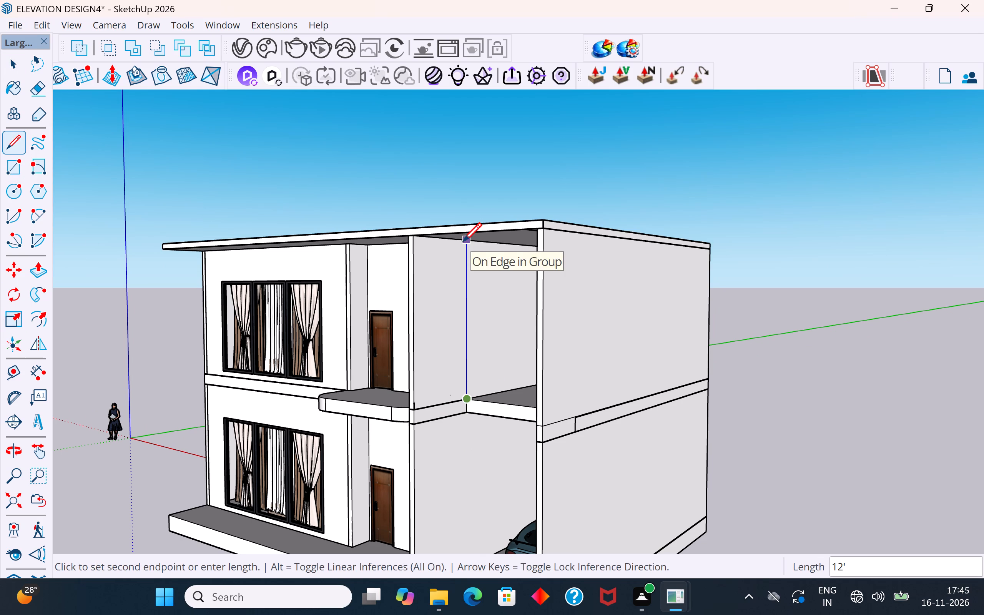
left_click(463, 243)
left_click(10, 56)
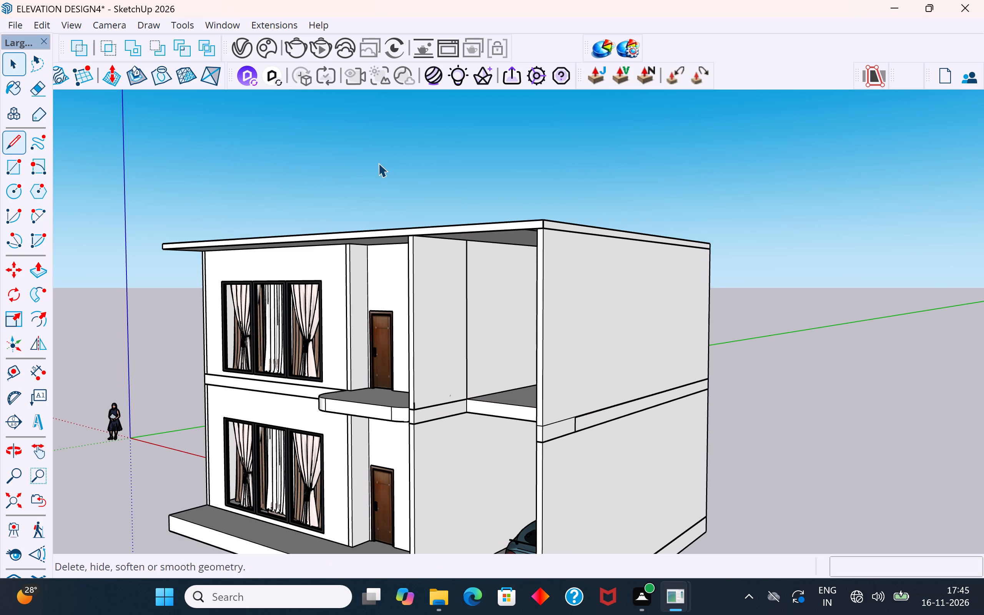
left_click(378, 163)
Inside the roof slab group, draw a line across the car-bay underside from the vertical wall line to the slab's side edge.
middle_click_drag(470, 278, 462, 175)
scroll(448, 169, "up", 4)
scroll(481, 353, "up", 1)
middle_click_drag(481, 374, 489, 294)
scroll(460, 465, "down", 6)
middle_click_drag(494, 248, 506, 184)
scroll(465, 221, "up", 8)
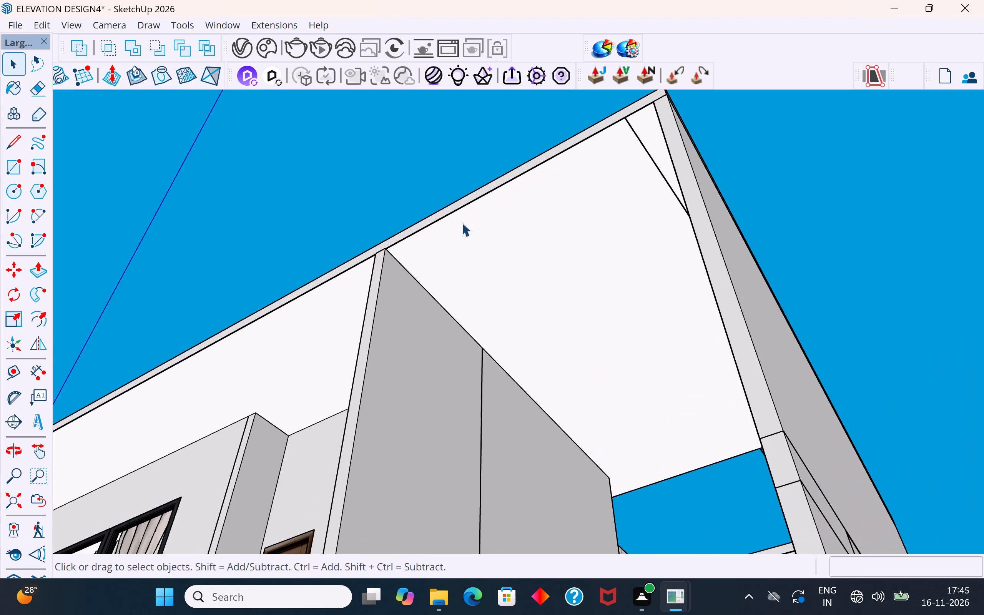
middle_click_drag(462, 223, 480, 182)
middle_click_drag(515, 319, 655, 324)
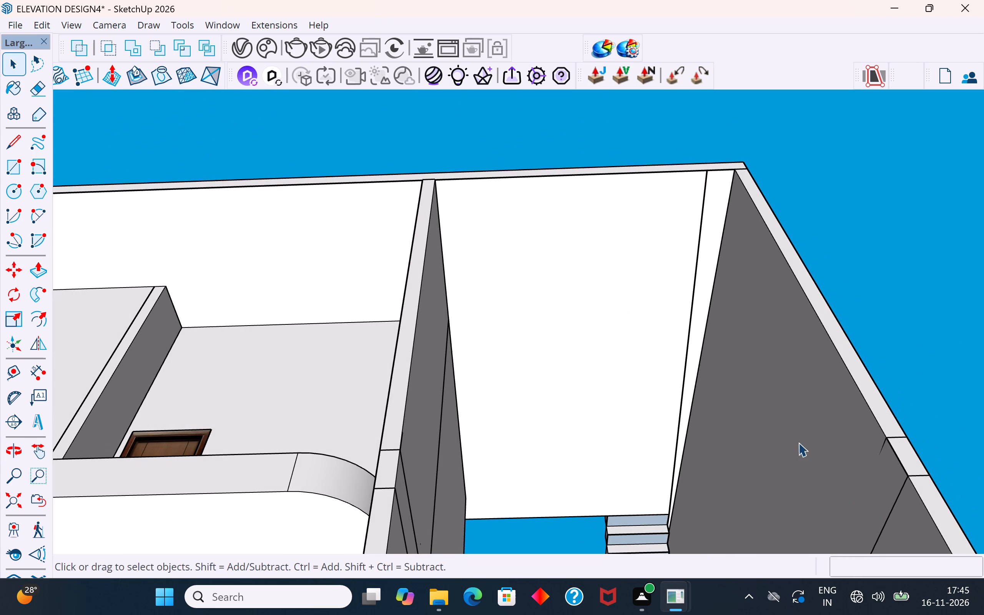
left_click(497, 310)
triple_click(572, 286)
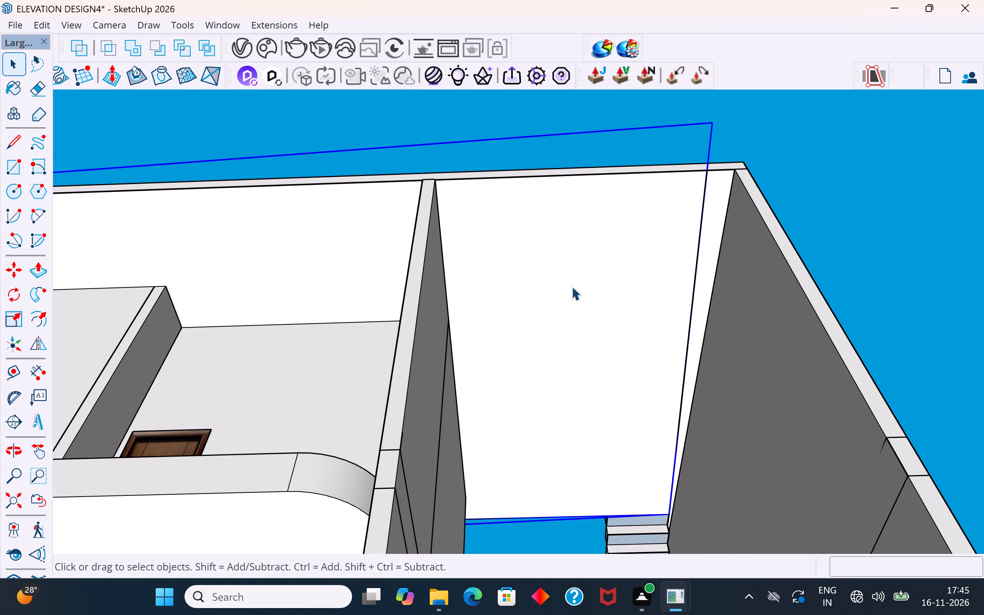
left_click(13, 143)
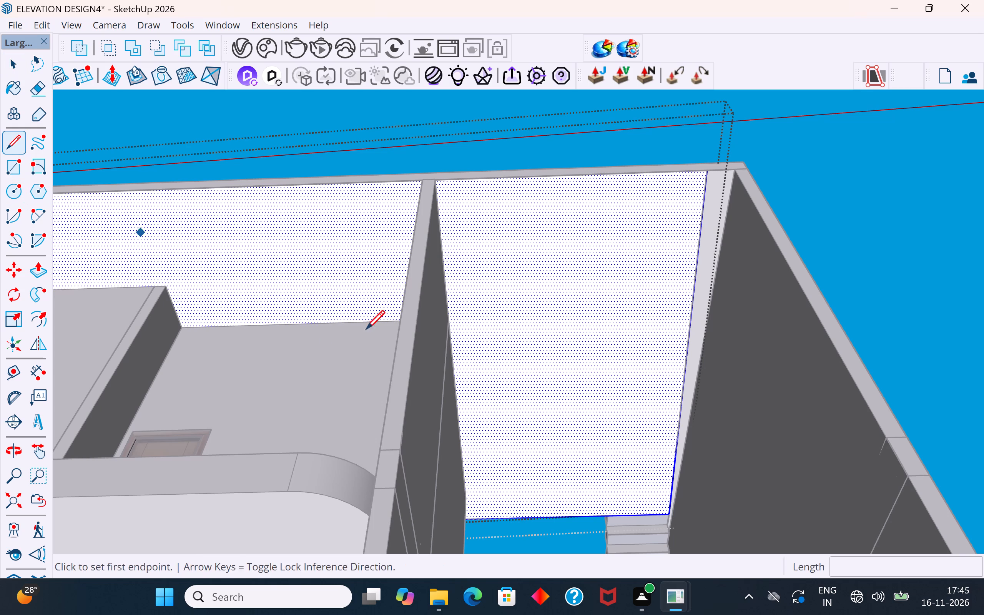
middle_click_drag(521, 332, 447, 282)
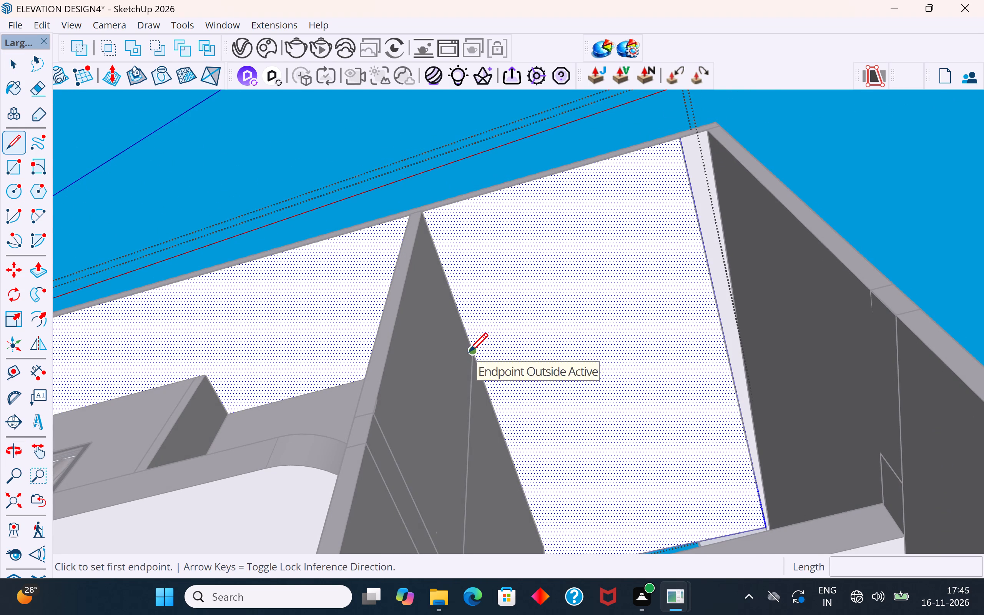
scroll(473, 349, "up", 12)
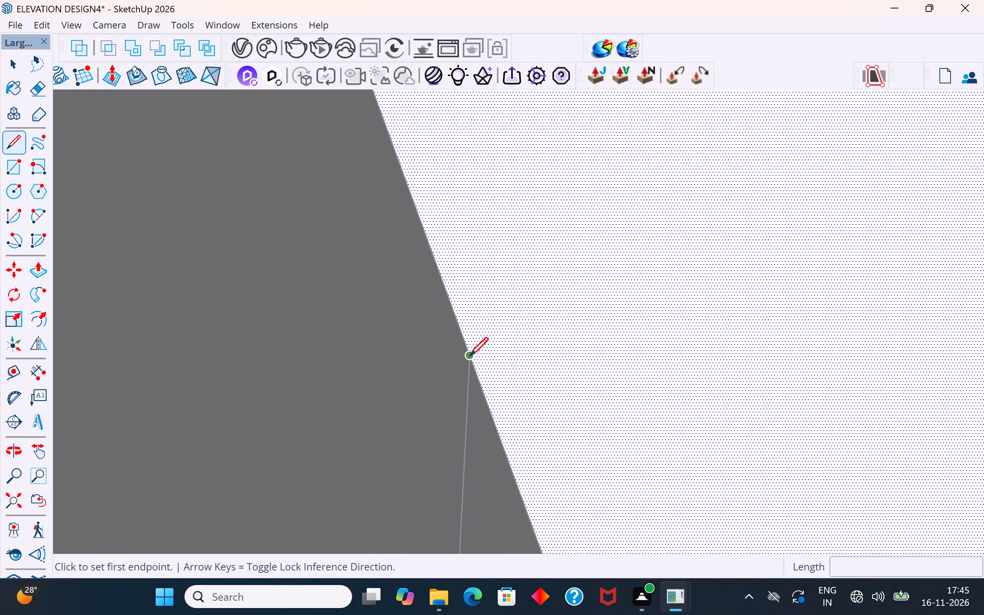
left_click(469, 354)
scroll(469, 354, "down", 15)
middle_click_drag(469, 354, 586, 356)
left_click(633, 359)
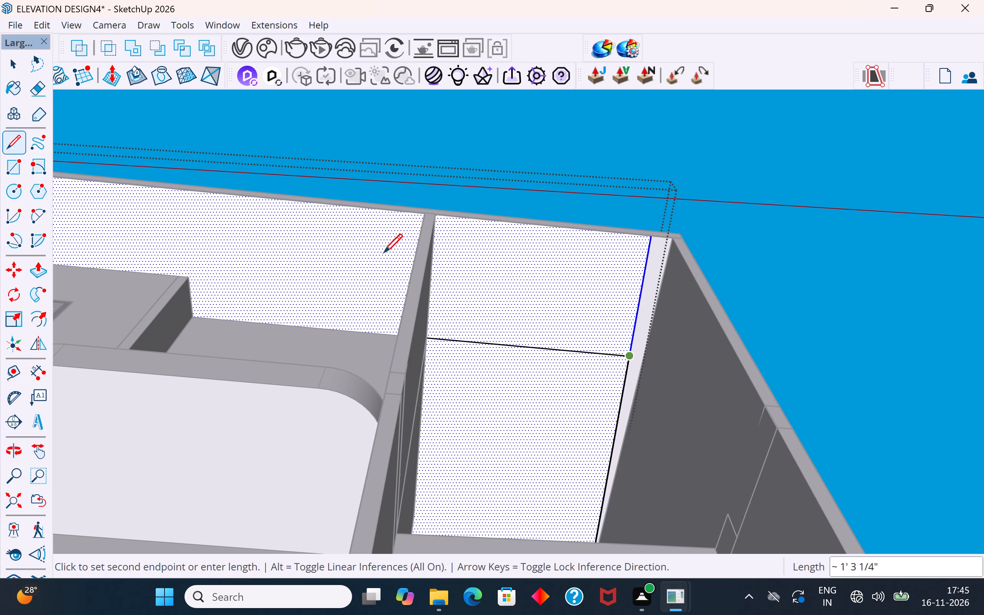
left_click(7, 63)
left_click(621, 206)
middle_click_drag(611, 354, 611, 357)
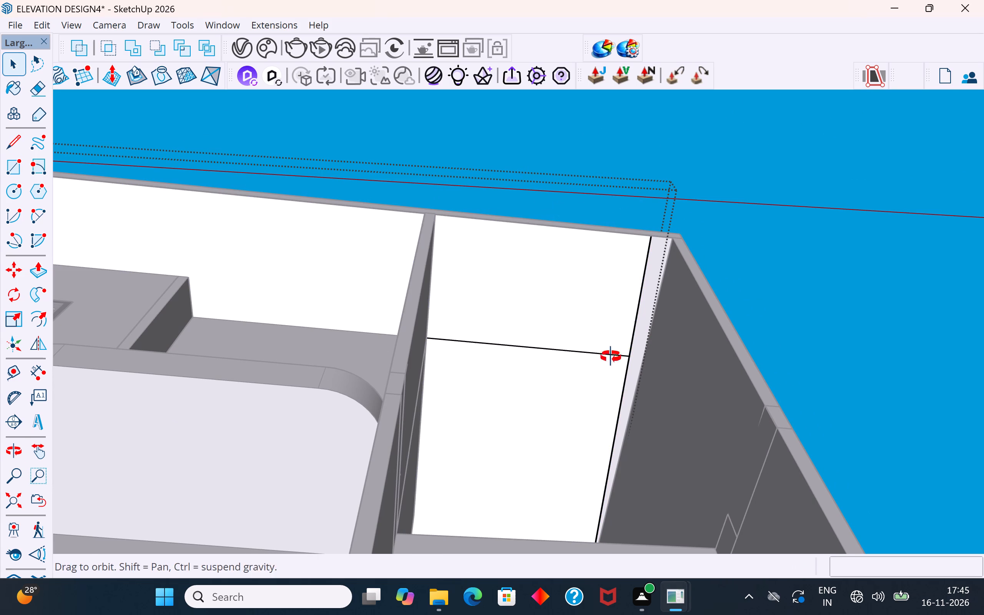
middle_click_drag(611, 357, 632, 416)
scroll(579, 327, "up", 6)
middle_click_drag(597, 337, 696, 431)
scroll(594, 249, "down", 4)
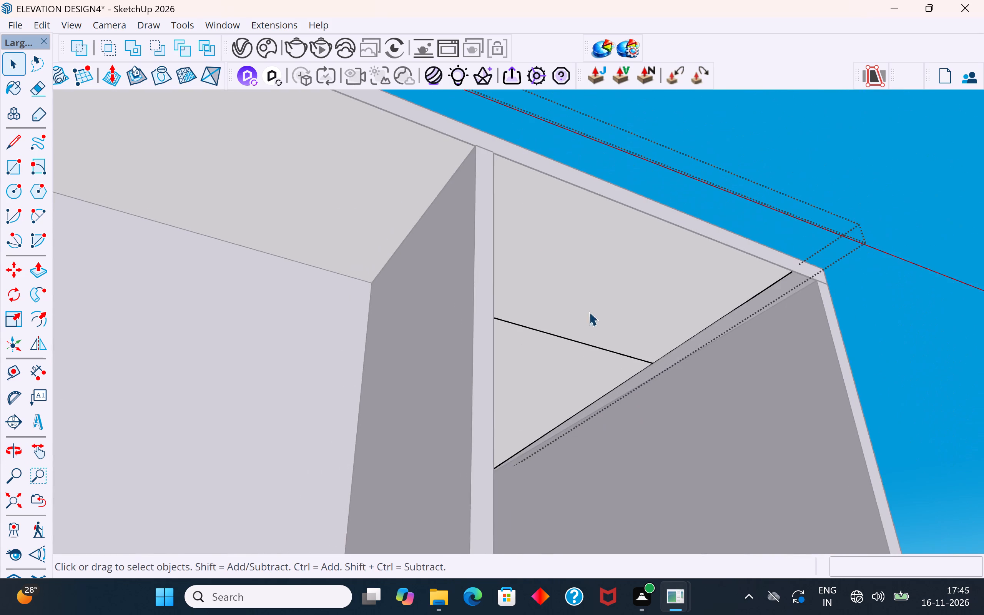
left_click(728, 386)
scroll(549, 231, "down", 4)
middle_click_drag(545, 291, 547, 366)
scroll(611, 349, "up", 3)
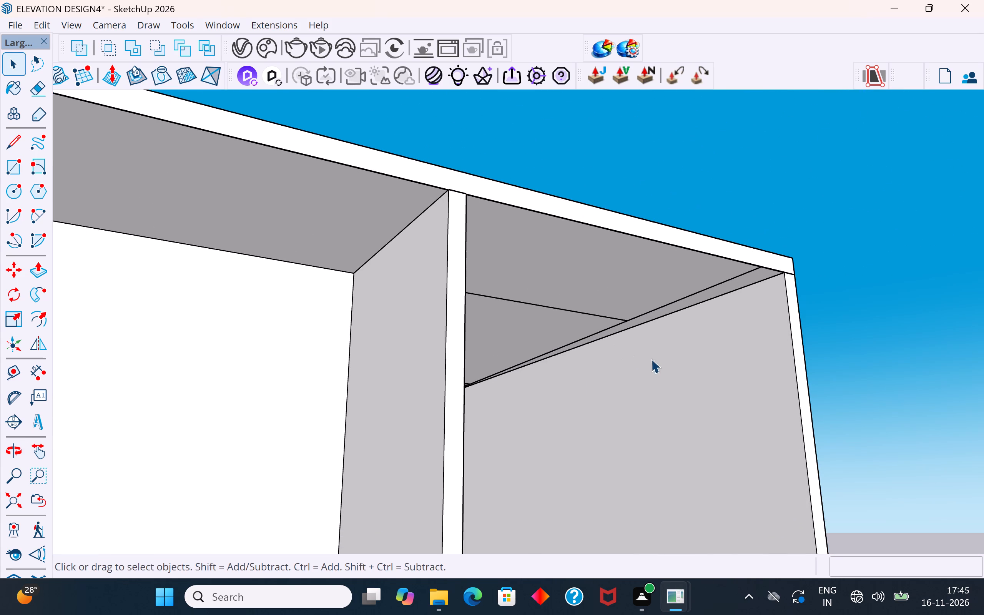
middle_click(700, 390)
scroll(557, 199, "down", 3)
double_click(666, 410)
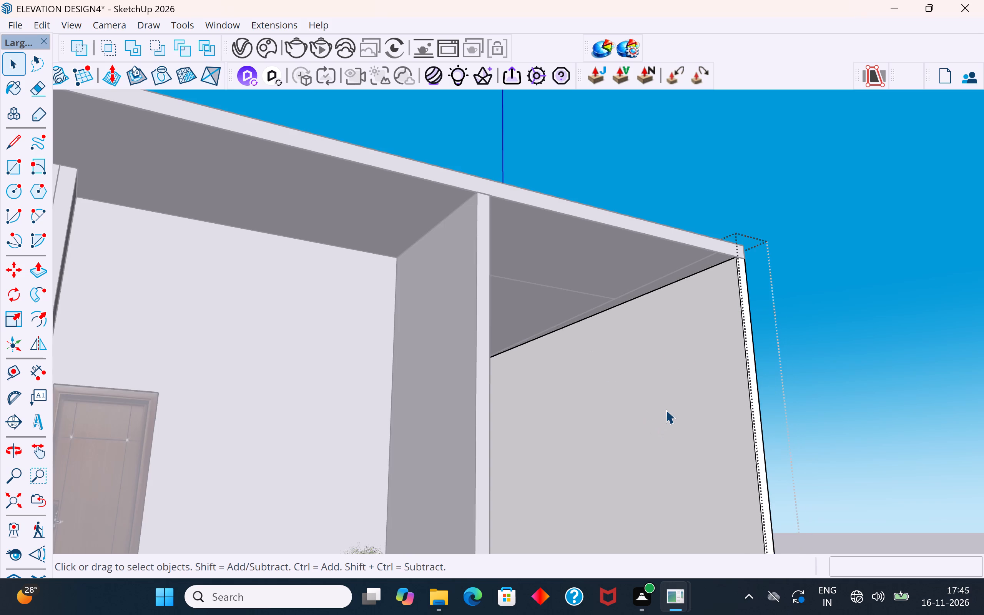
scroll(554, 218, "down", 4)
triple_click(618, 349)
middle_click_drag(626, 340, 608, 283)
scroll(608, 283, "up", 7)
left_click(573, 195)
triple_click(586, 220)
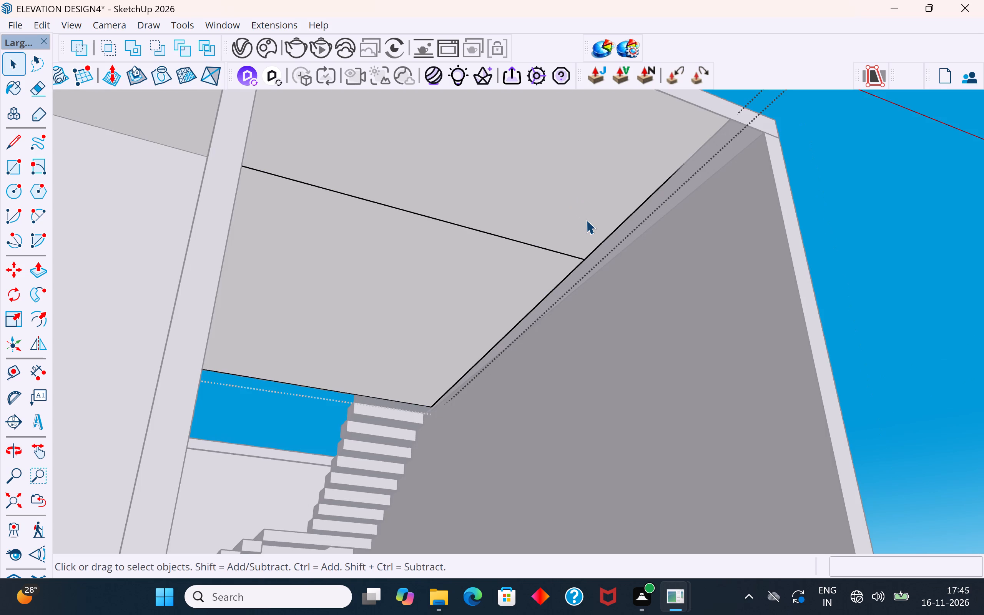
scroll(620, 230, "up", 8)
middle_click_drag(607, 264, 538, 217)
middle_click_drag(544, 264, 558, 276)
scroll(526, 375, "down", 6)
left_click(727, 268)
Inside the narrow roof strip's group, continue the underside line about 8" across the strip to the outer side wall.
scroll(467, 277, "up", 5)
double_click(464, 246)
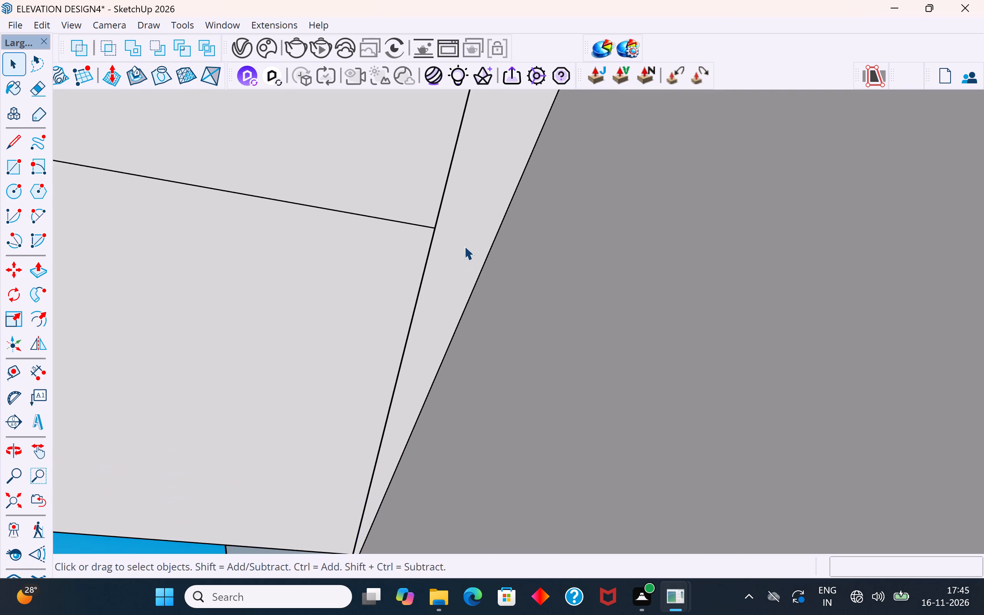
double_click(464, 241)
left_click(15, 148)
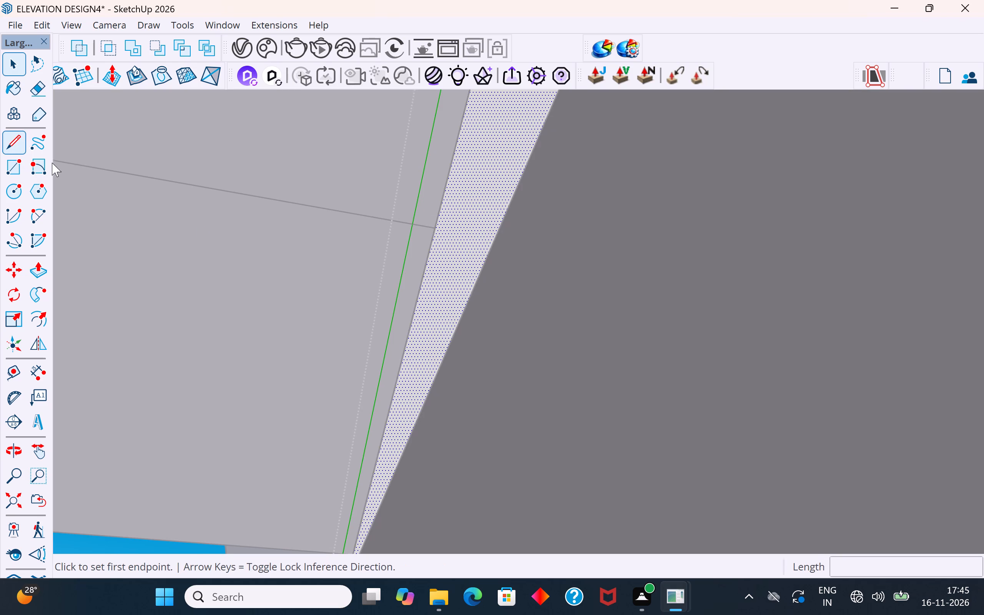
left_click(438, 231)
left_click(502, 235)
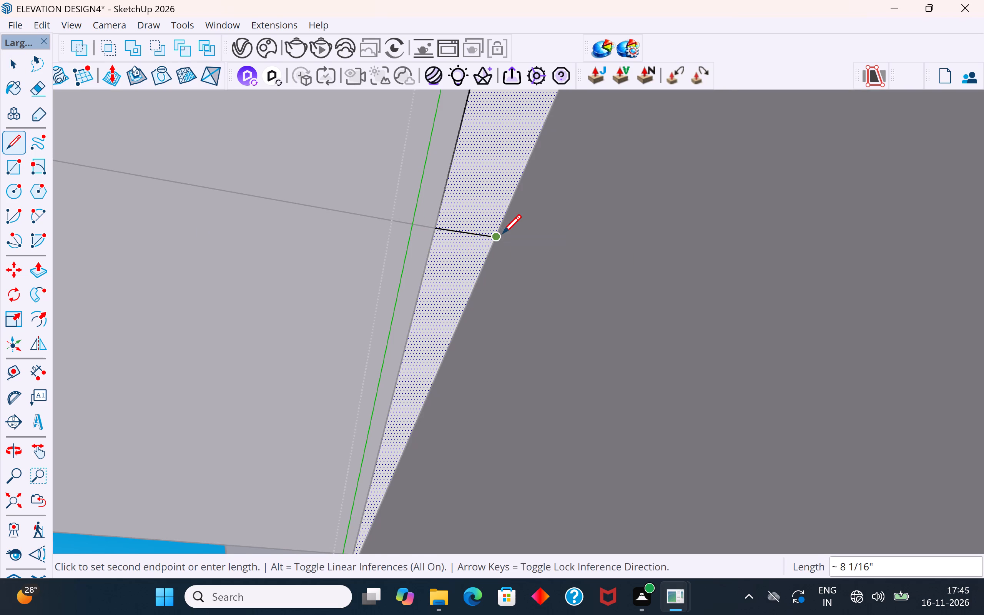
Draw a vertical line about 12' down the outer side wall's inner face to the cut car-bay slab's front corner.
scroll(502, 235, "down", 18)
middle_click_drag(502, 235, 527, 395)
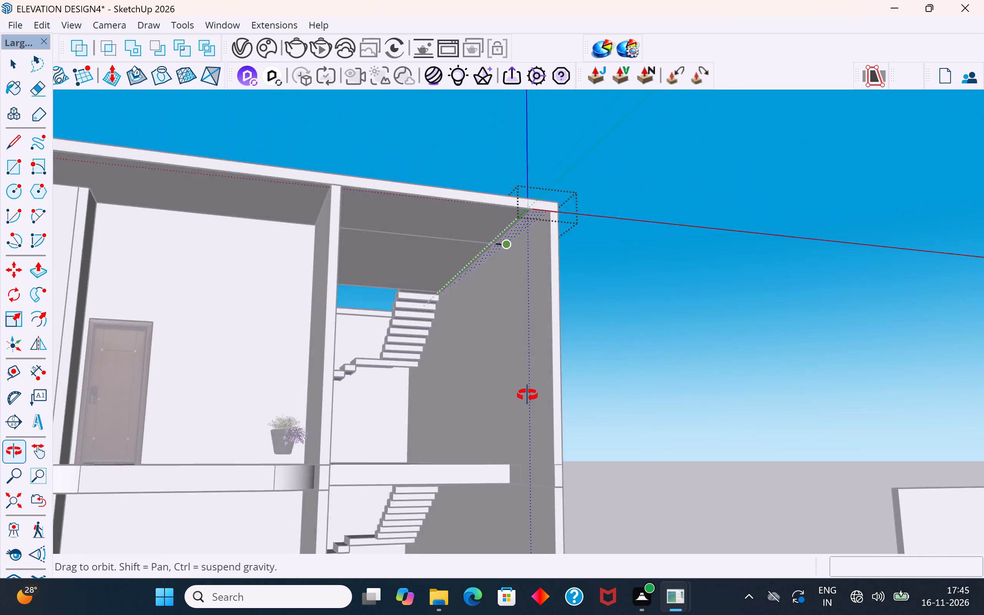
middle_click_drag(527, 395, 527, 405)
scroll(512, 411, "down", 4)
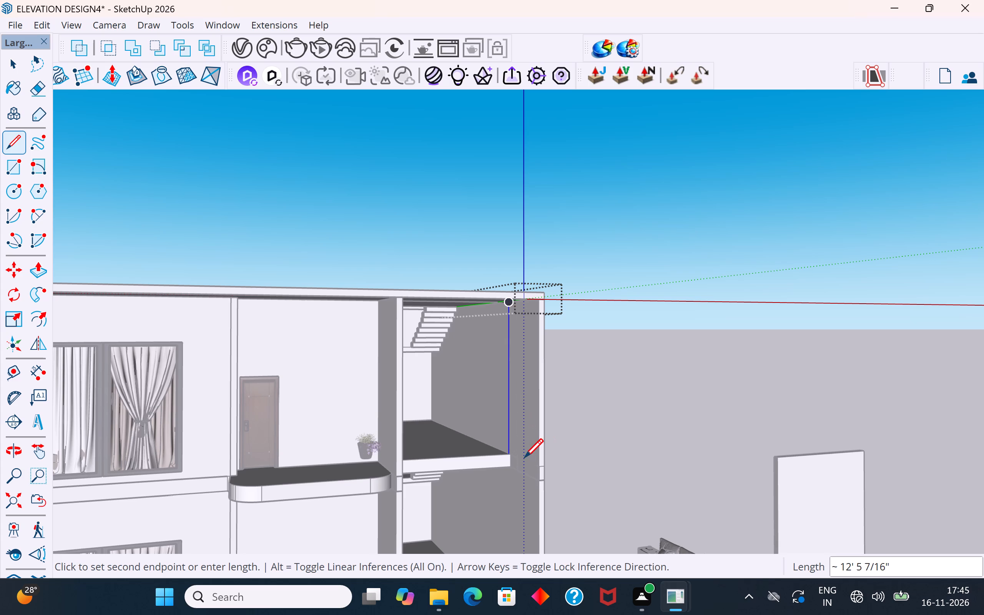
middle_click_drag(524, 459, 525, 372)
scroll(519, 444, "up", 8)
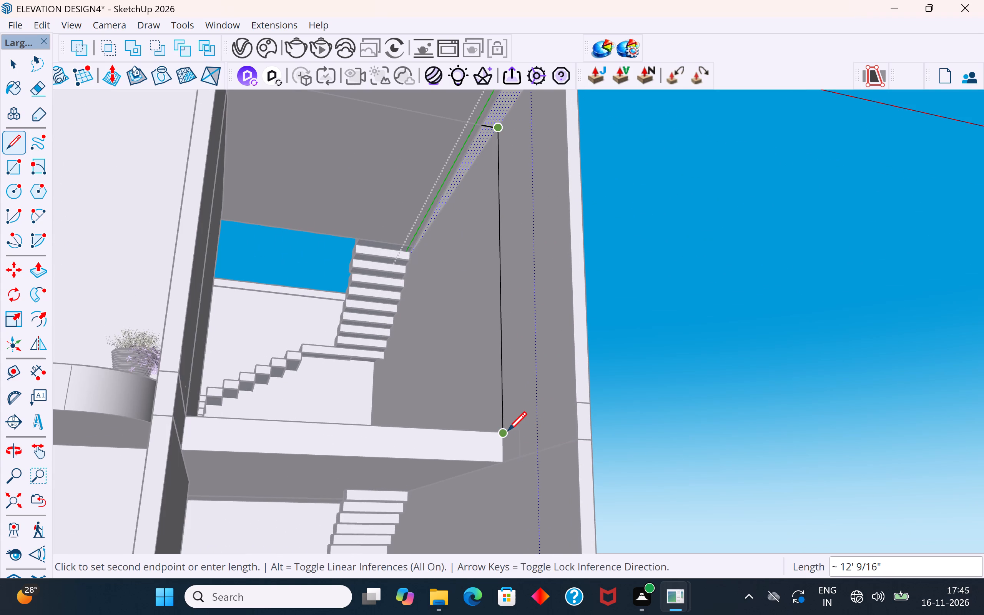
left_click(508, 432)
left_click(23, 68)
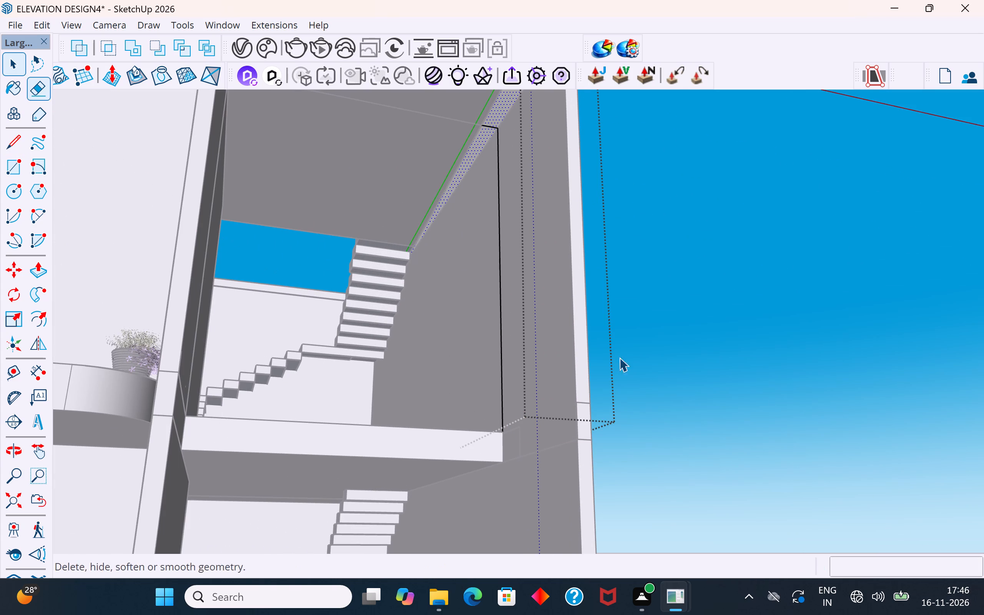
left_click(745, 352)
Draw a 6" vertical line across the roof slab's front edge, directly above the inner wall's car-bay side.
scroll(742, 351, "down", 8)
middle_click_drag(747, 370, 693, 553)
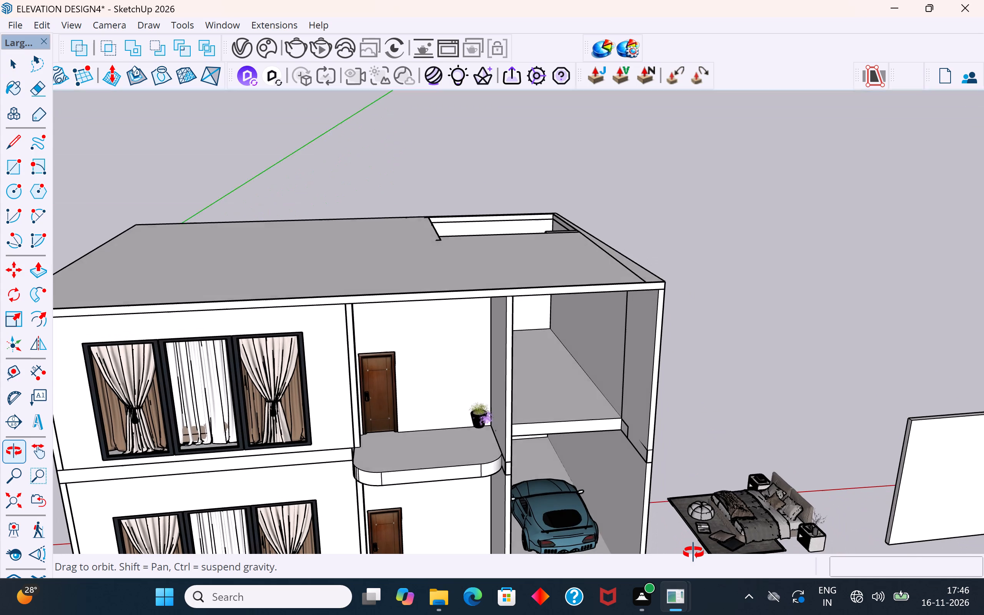
middle_click_drag(693, 553, 520, 417)
scroll(445, 218, "up", 4)
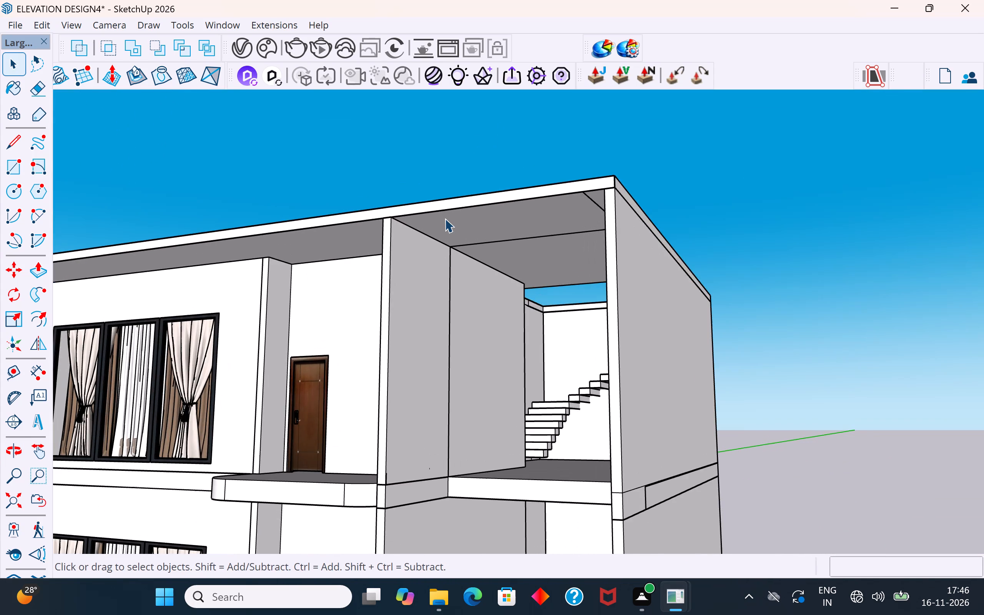
middle_click_drag(445, 218, 439, 277)
scroll(393, 253, "up", 4)
middle_click_drag(355, 319, 372, 243)
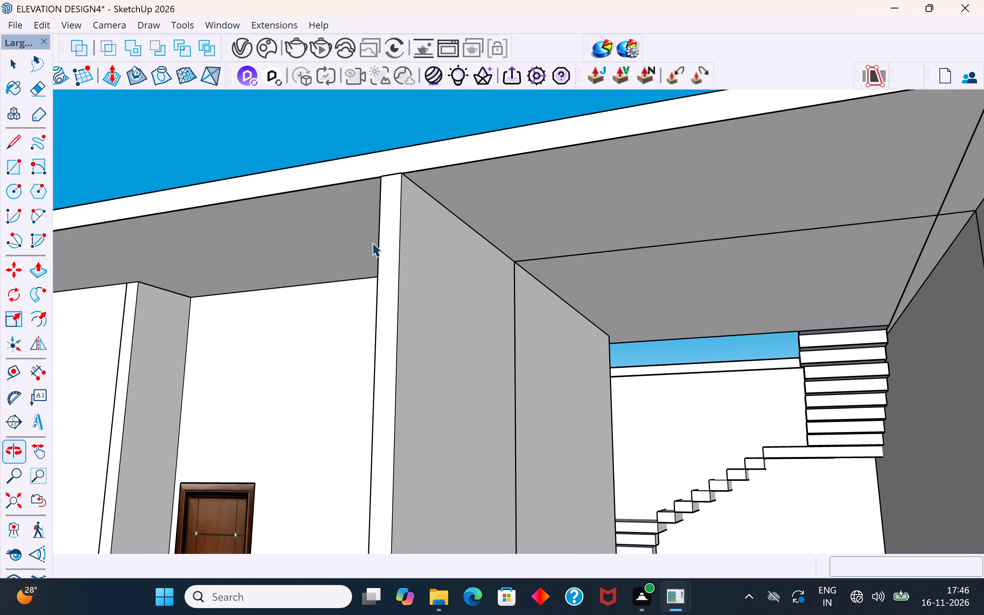
scroll(408, 214, "up", 2)
scroll(612, 407, "down", 4)
middle_click_drag(509, 284, 519, 263)
scroll(523, 239, "up", 7)
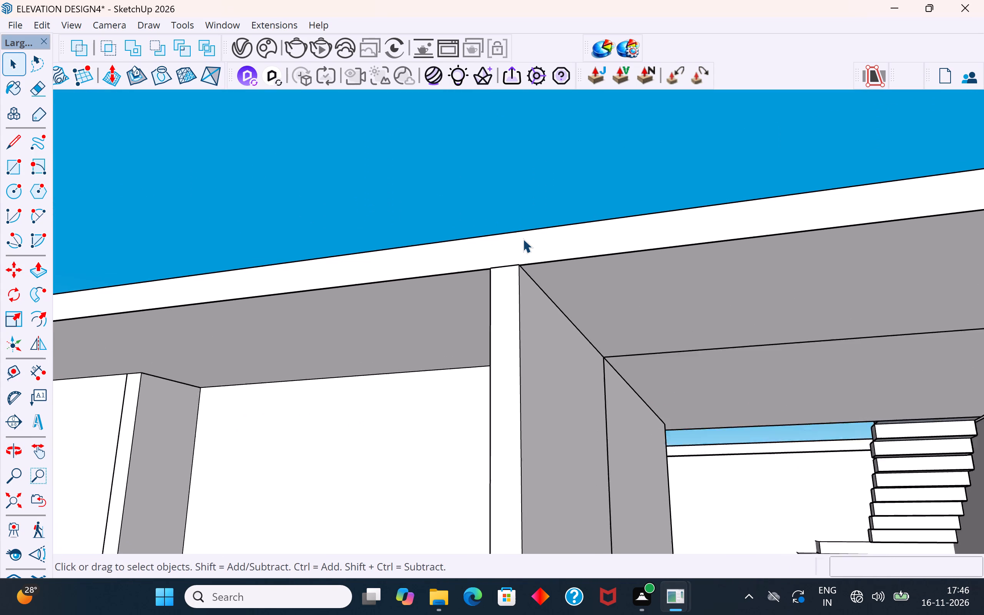
scroll(523, 239, "up", 5)
left_click(13, 137)
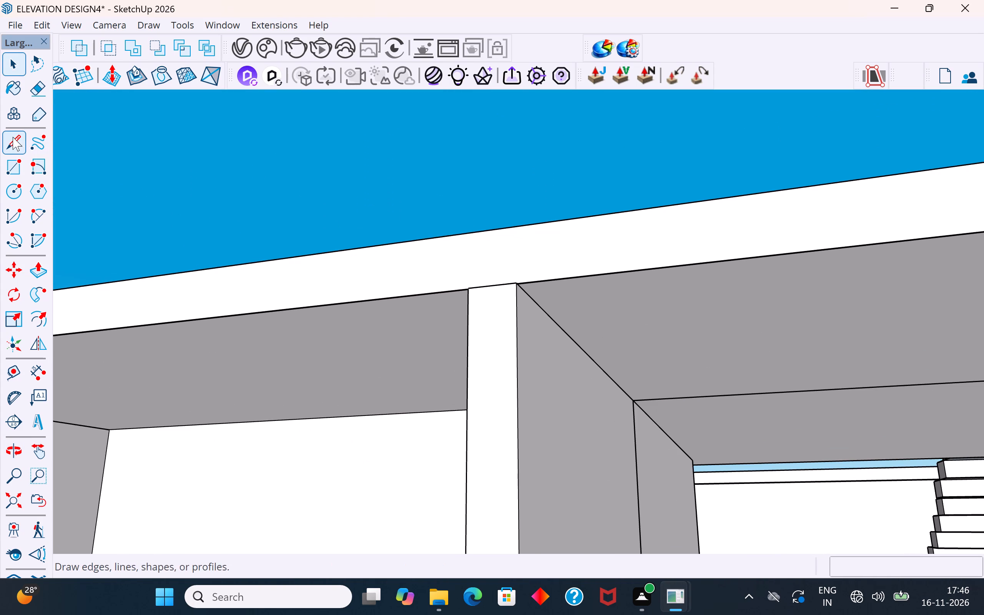
left_click(515, 289)
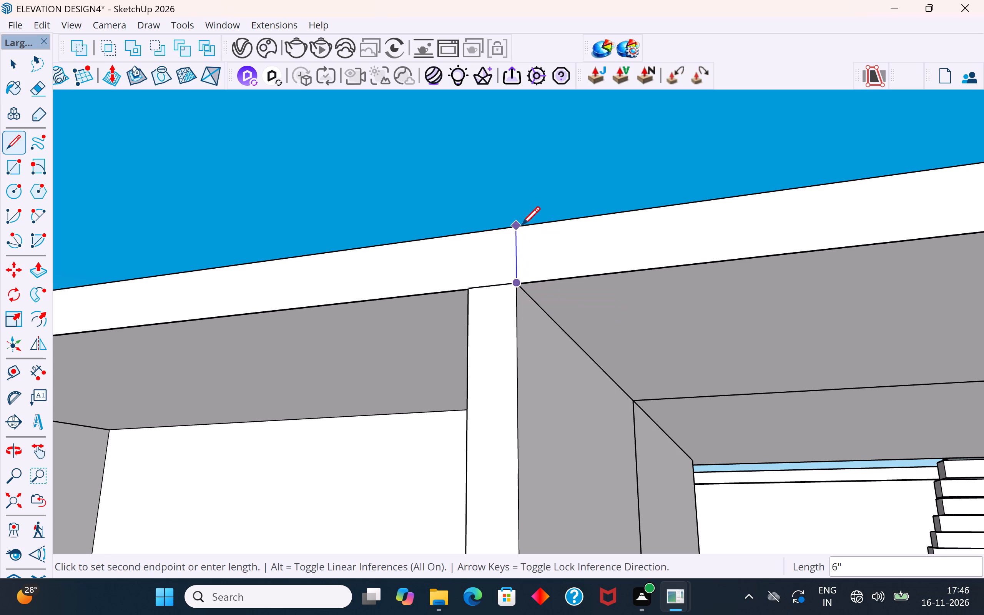
left_click(520, 226)
Outline the car bay's front portion on the roof top with connected lines about 7' 11" back and about 9' 1" across.
middle_click_drag(520, 240, 544, 450)
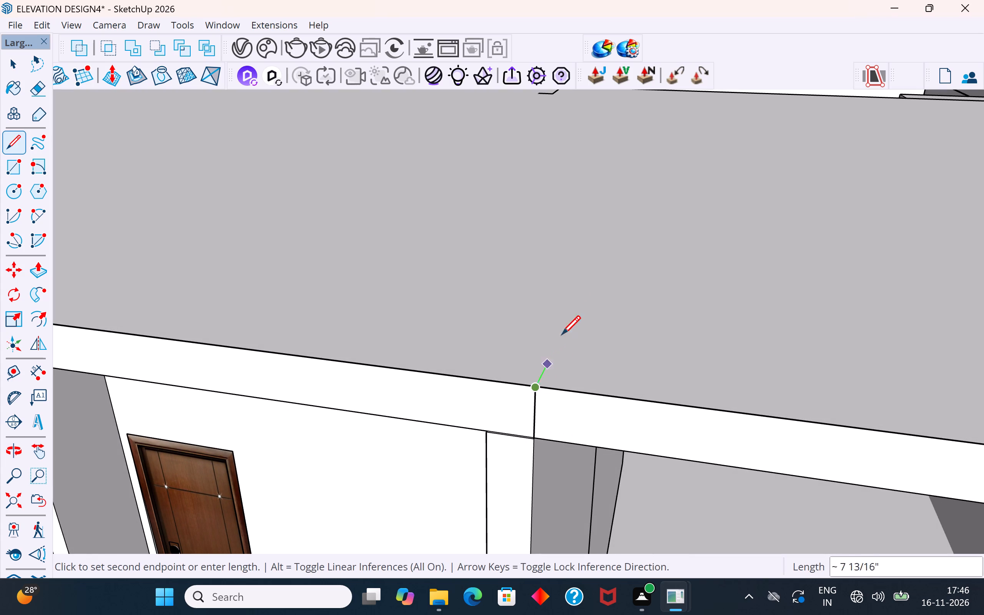
middle_click_drag(497, 389, 240, 445)
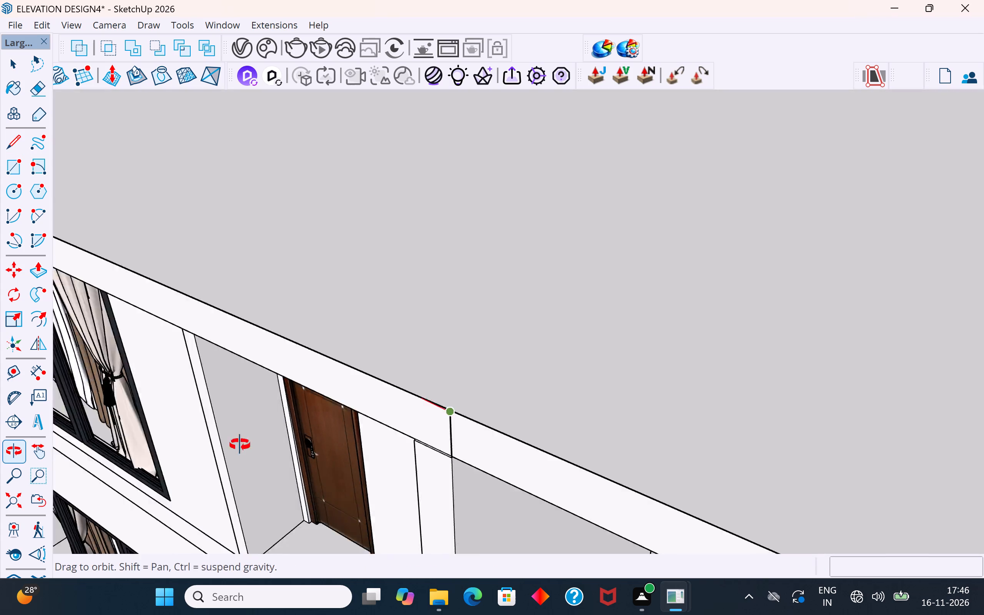
middle_click_drag(240, 445, 191, 456)
scroll(218, 456, "down", 1)
left_click(784, 332)
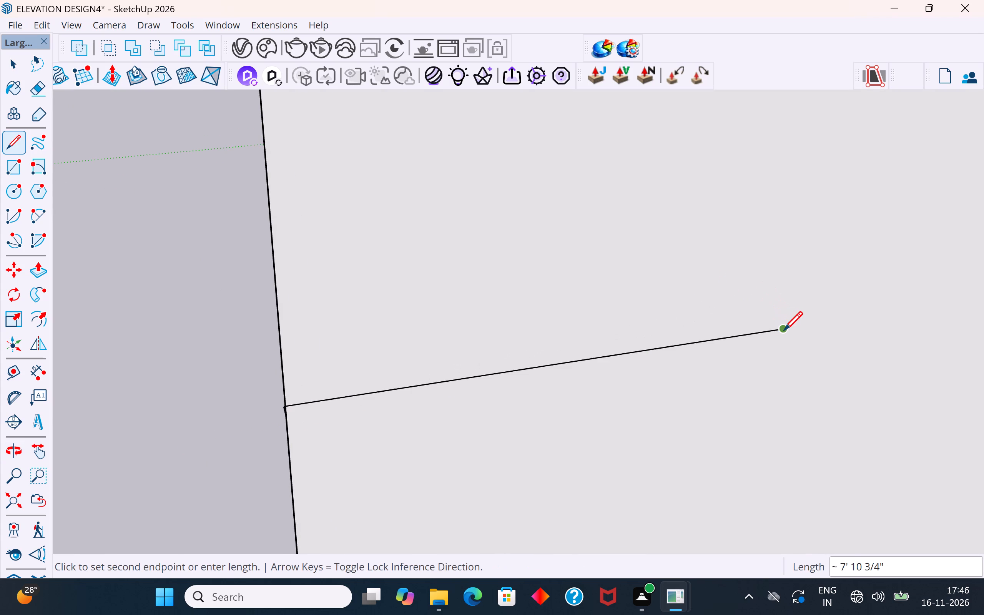
scroll(784, 332, "down", 10)
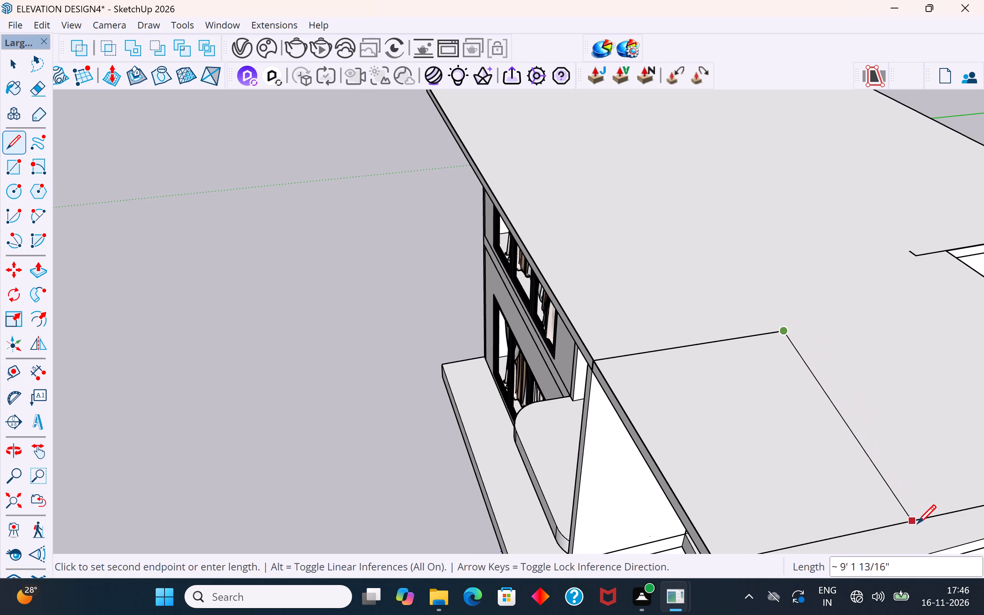
left_click(951, 513)
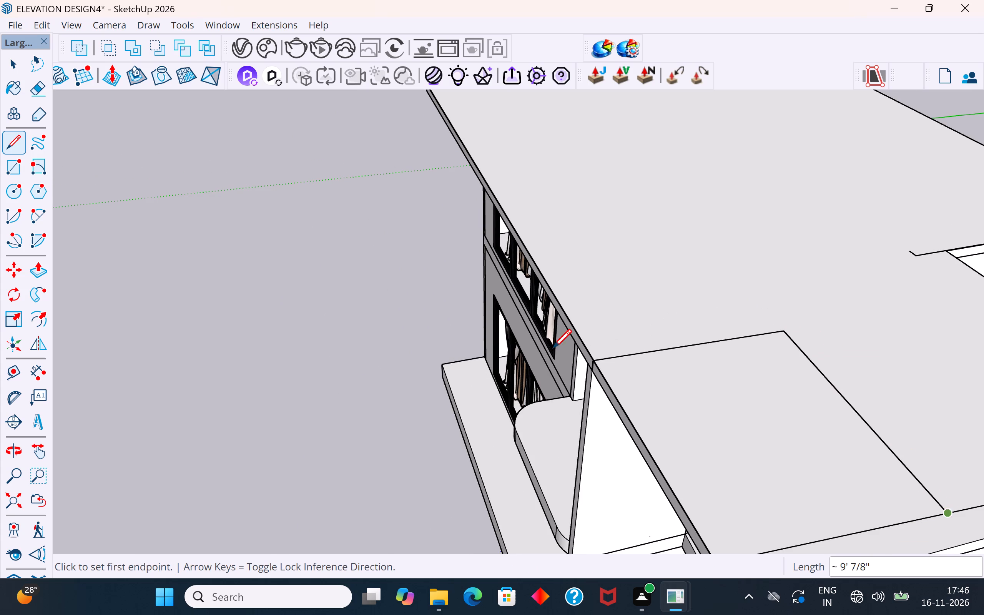
Inside the roof slab's group, draw a rectangle about 8' 1" by 5' 11" on the underside above the car bay's front.
left_click(17, 68)
left_click(181, 306)
middle_click_drag(532, 448, 868, 350)
scroll(412, 524, "down", 6)
middle_click_drag(624, 421, 716, 341)
scroll(708, 254, "up", 8)
middle_click_drag(706, 289, 693, 377)
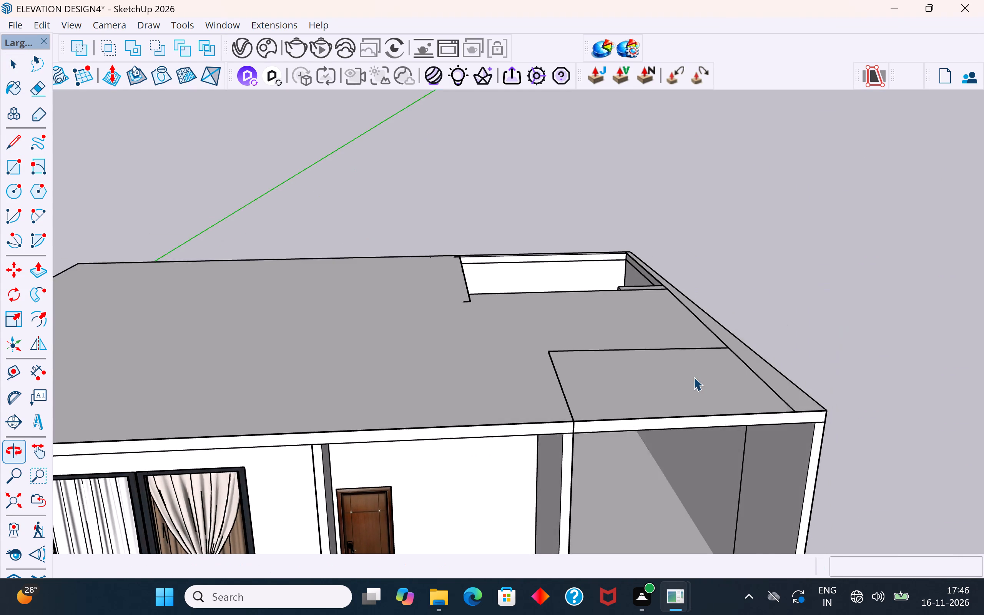
scroll(694, 377, "up", 3)
left_click(679, 442)
double_click(692, 447)
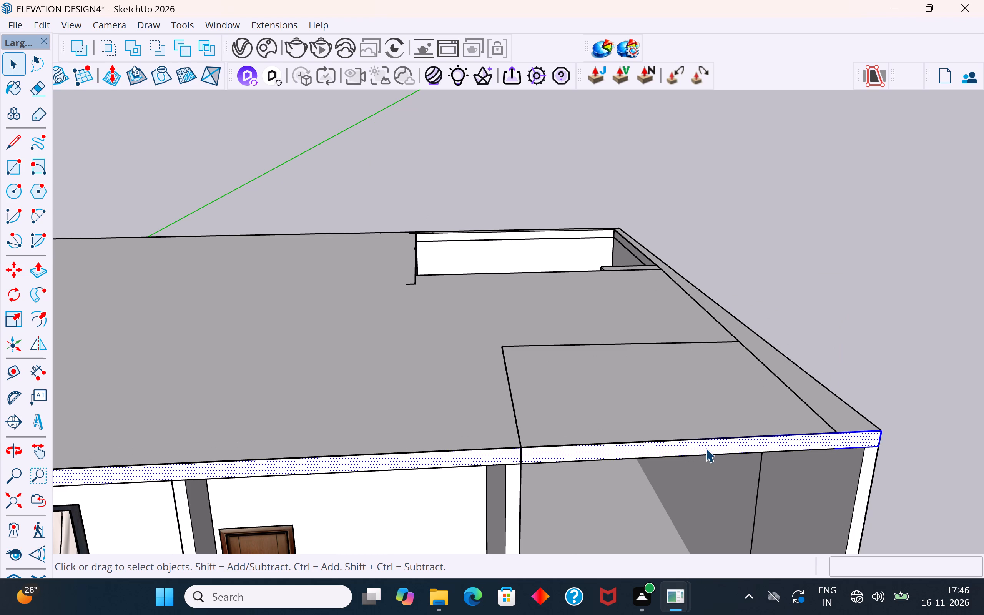
middle_click_drag(712, 426, 637, 151)
scroll(560, 384, "down", 5)
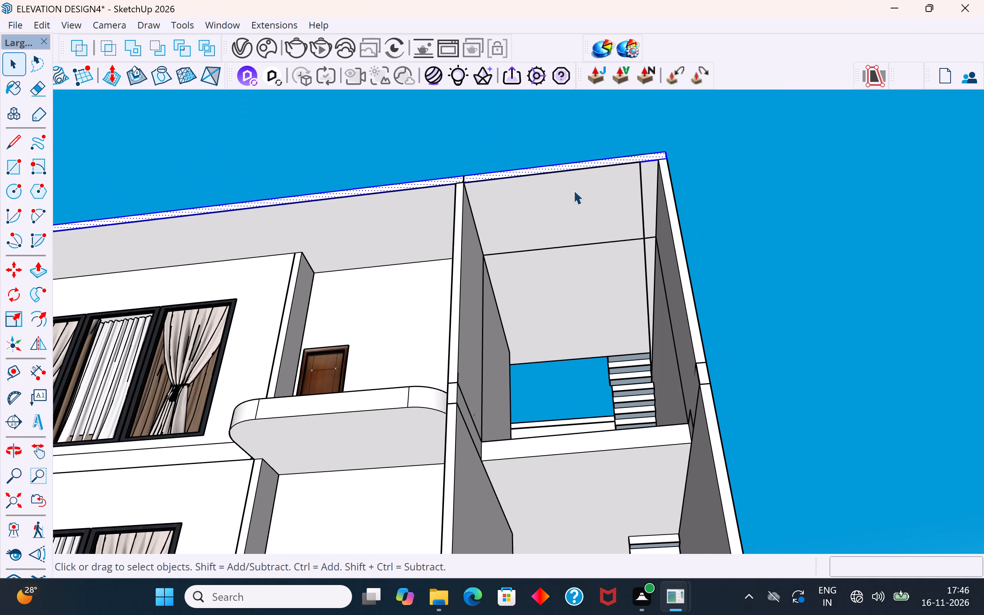
left_click(573, 190)
middle_click_drag(575, 209, 555, 177)
triple_click(555, 177)
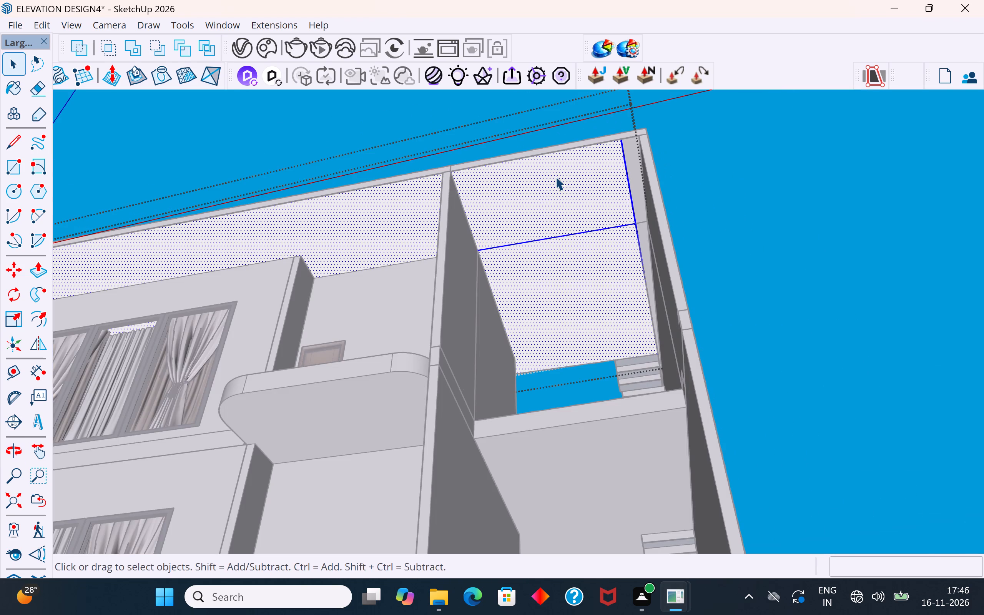
left_click(13, 165)
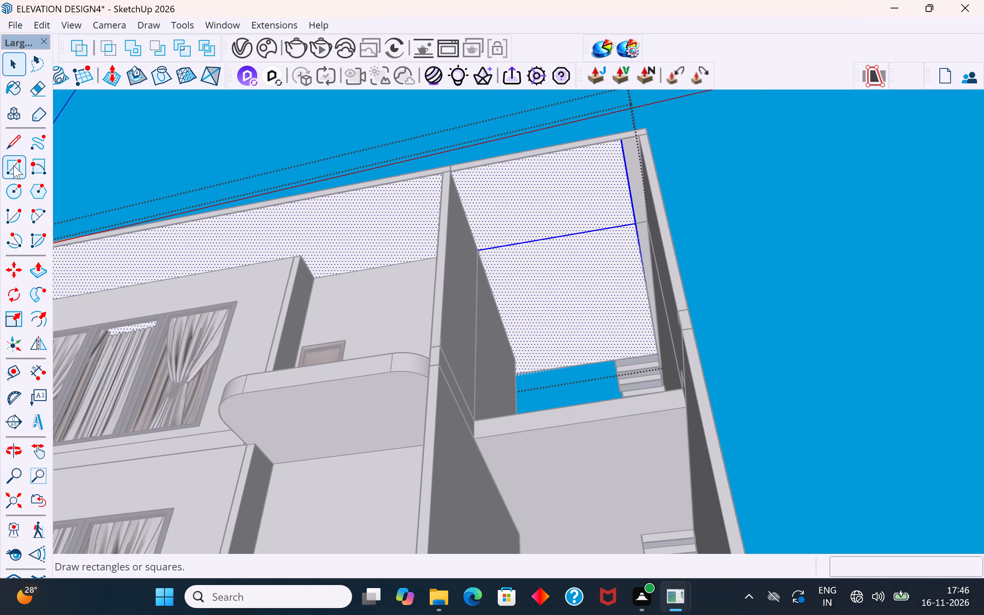
left_click(633, 224)
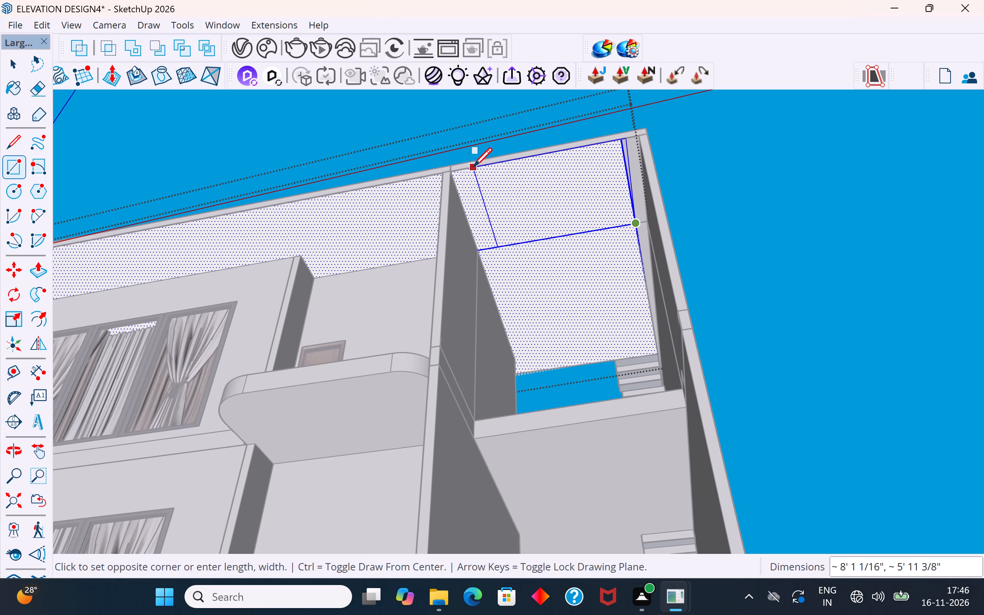
left_click(473, 168)
Push/Pull the underside rectangle 6" upward through the roof slab's thickness and leave the group.
left_click(13, 56)
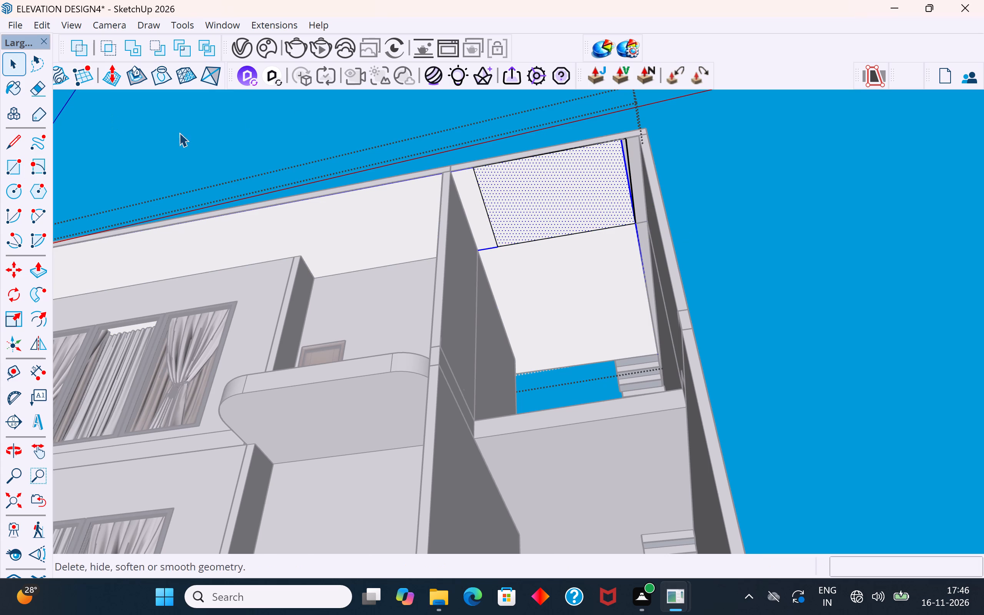
left_click(179, 133)
left_click(581, 178)
double_click(581, 178)
left_click(583, 195)
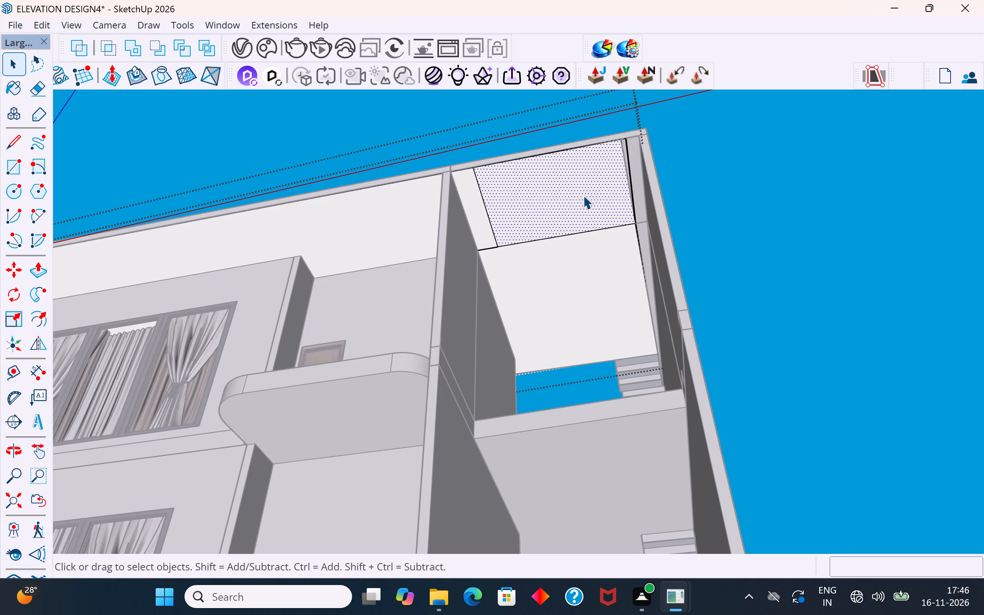
left_click(46, 263)
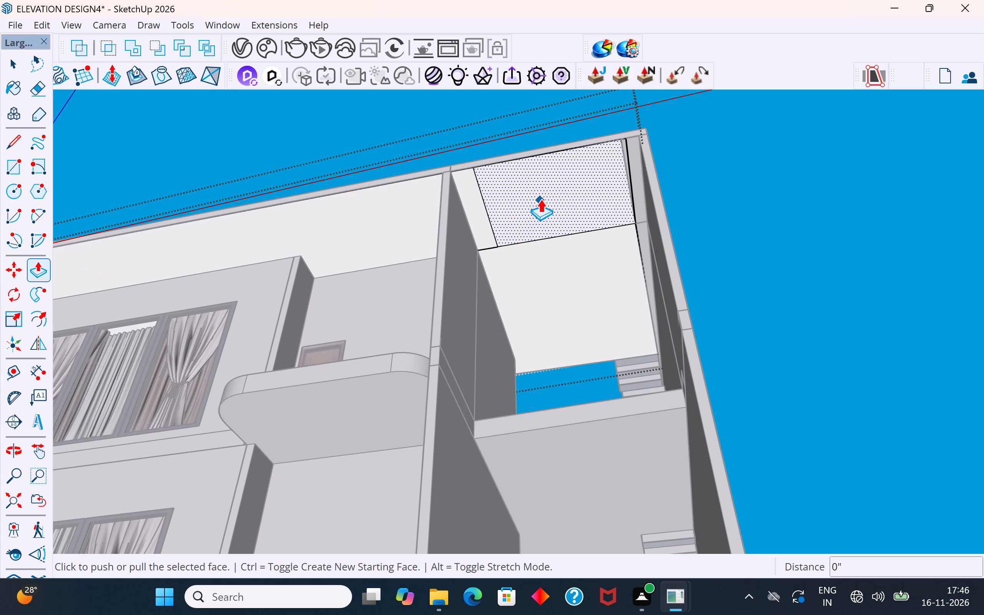
left_click(532, 193)
left_click(453, 164)
middle_click_drag(474, 202, 486, 242)
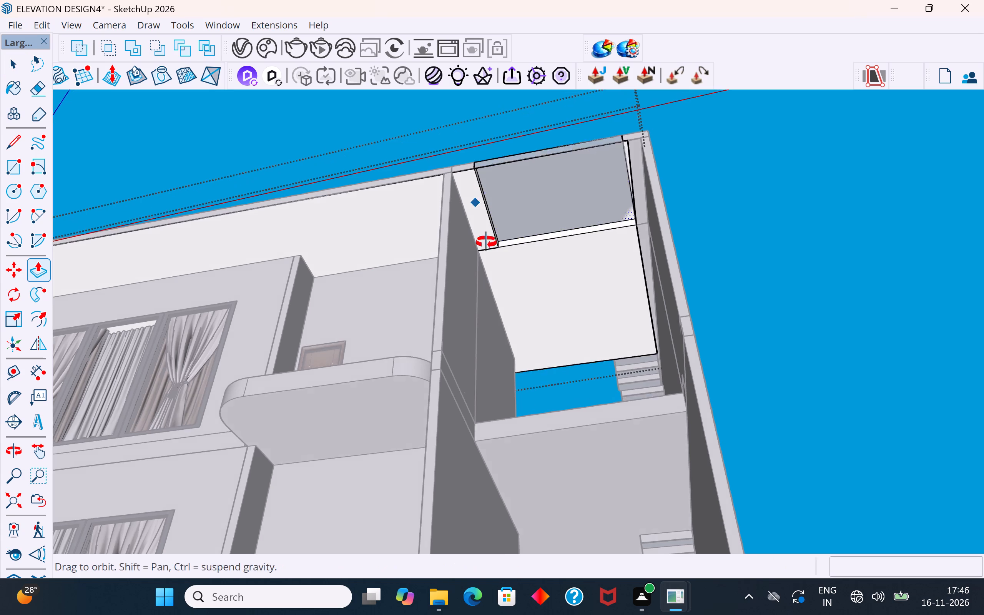
middle_click_drag(486, 242, 500, 296)
scroll(515, 216, "up", 2)
middle_click_drag(518, 230, 537, 270)
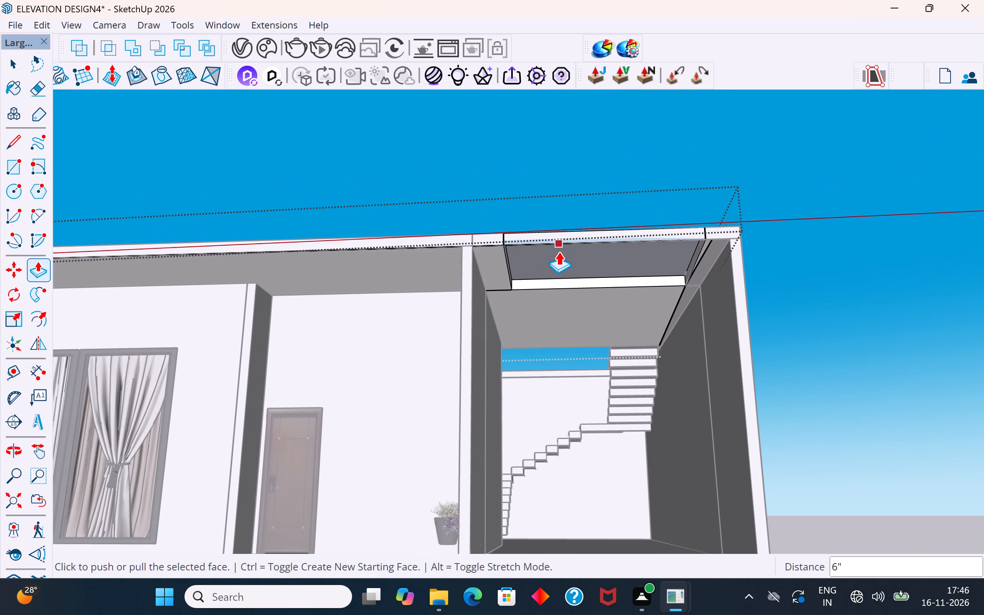
left_click(558, 251)
left_click(477, 232)
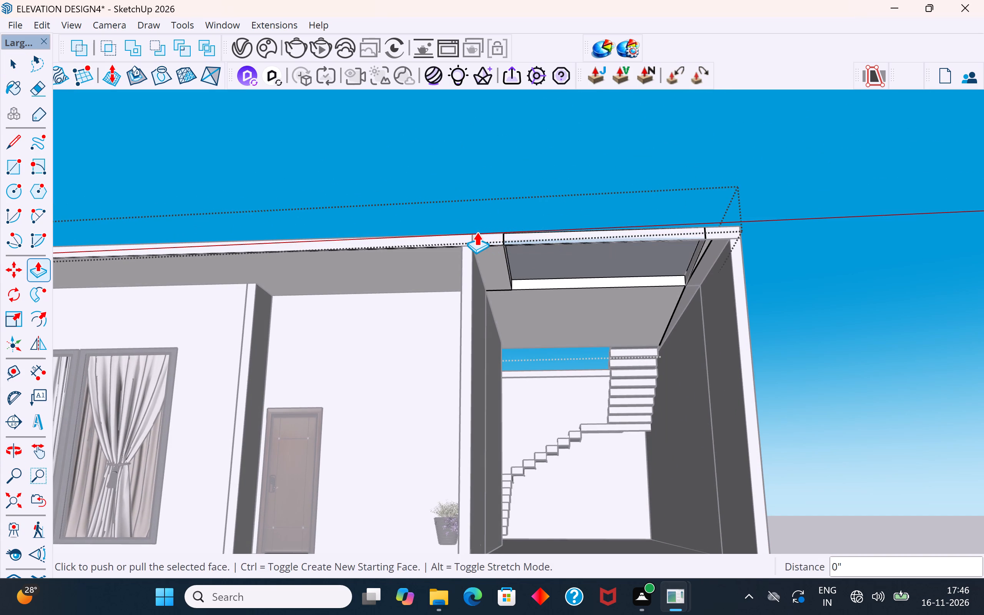
left_click(18, 64)
left_click(302, 174)
Delete the outlined front face above the car bay from the roof's top surface.
middle_click_drag(498, 244, 505, 358)
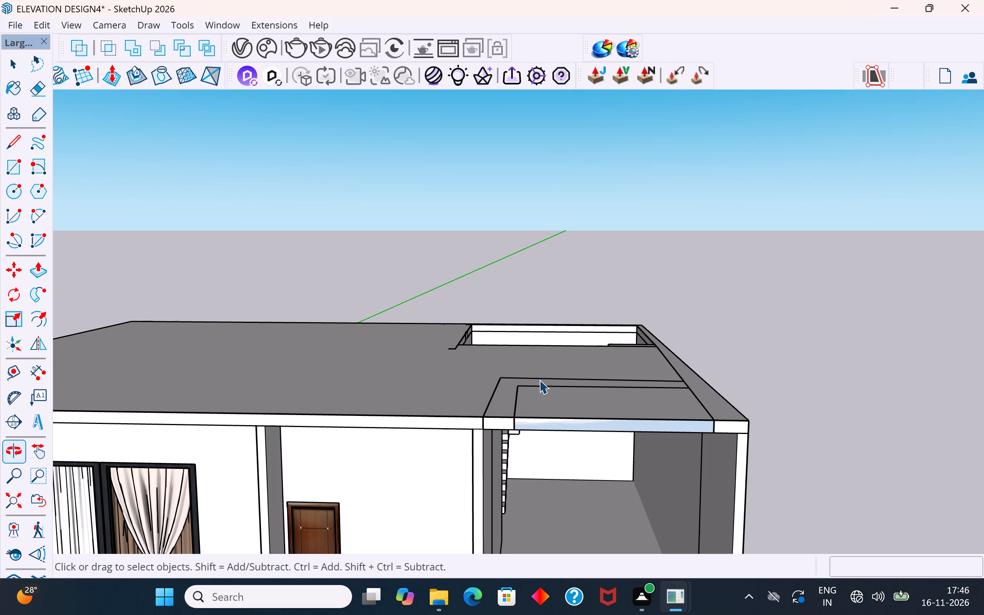
scroll(547, 376, "down", 4)
middle_click_drag(532, 430, 517, 535)
left_click(542, 499)
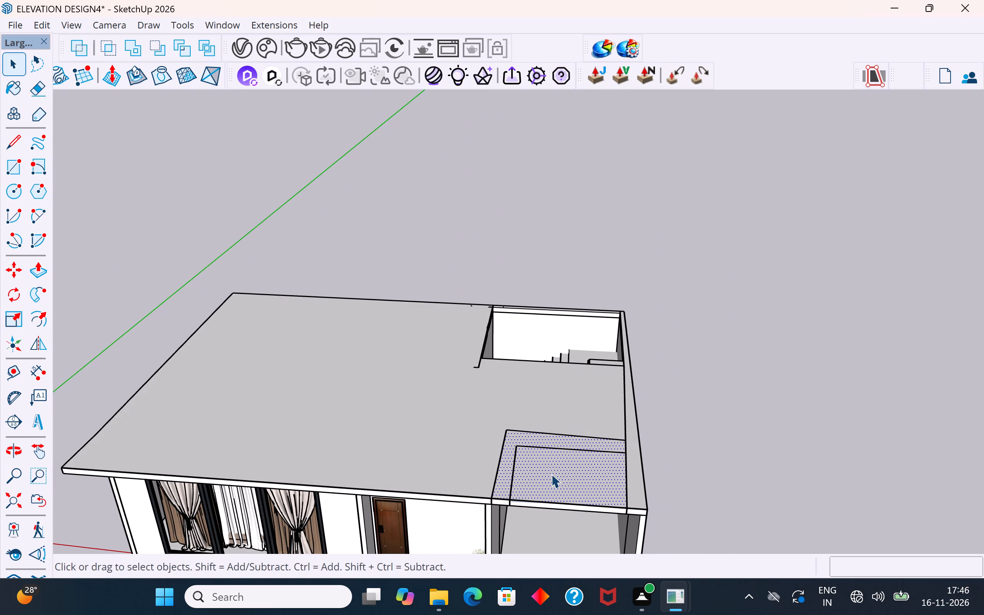
key("Insert")
key("Delete")
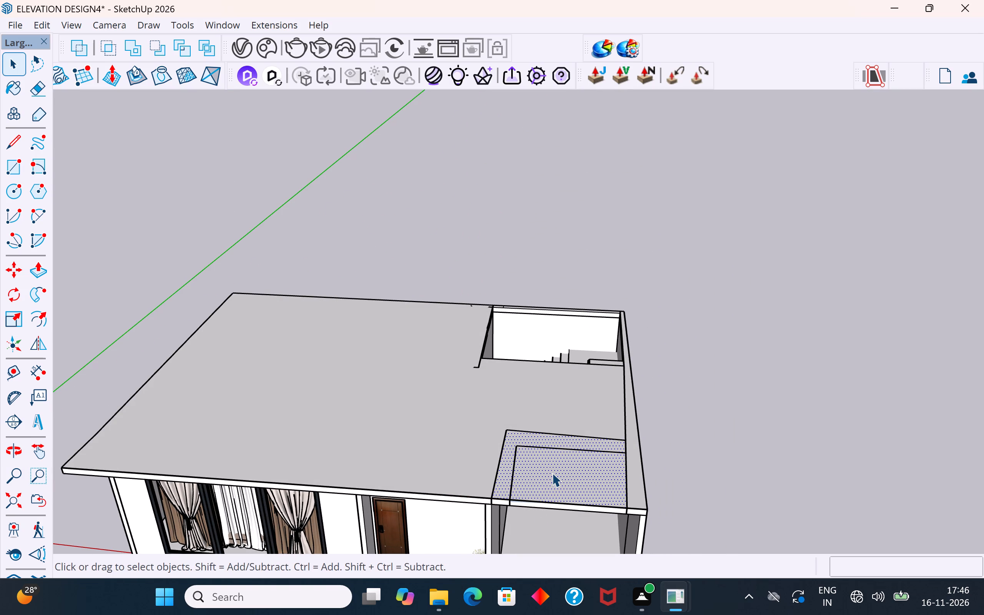
Inside the roof slab's group, delete the remaining rectangular face above the car bay.
left_click(552, 473)
scroll(594, 296, "down", 5)
middle_click_drag(597, 422, 628, 495)
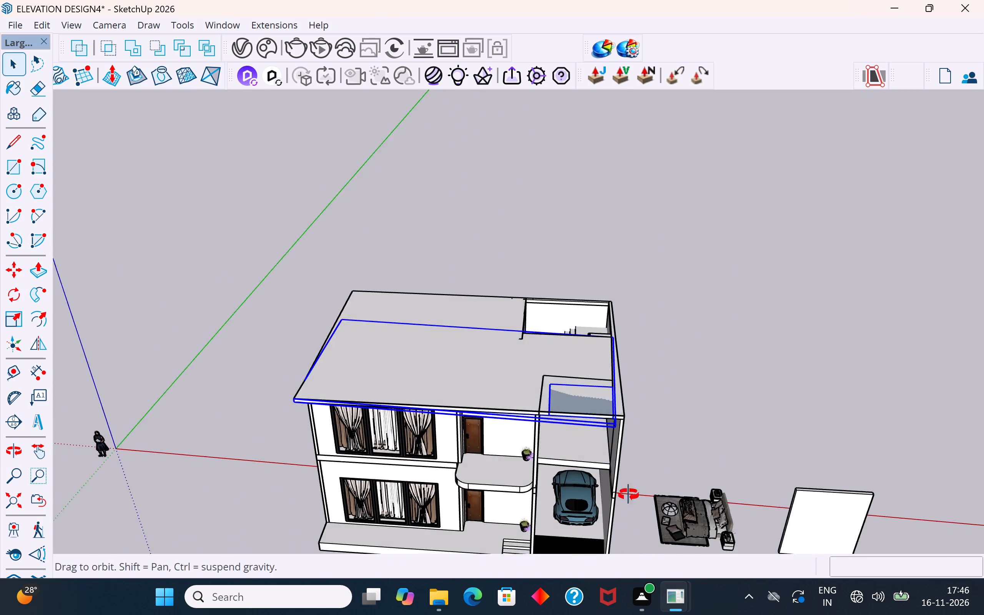
middle_click_drag(628, 495, 643, 517)
left_click(748, 379)
scroll(553, 426, "up", 9)
left_click(602, 434)
triple_click(608, 400)
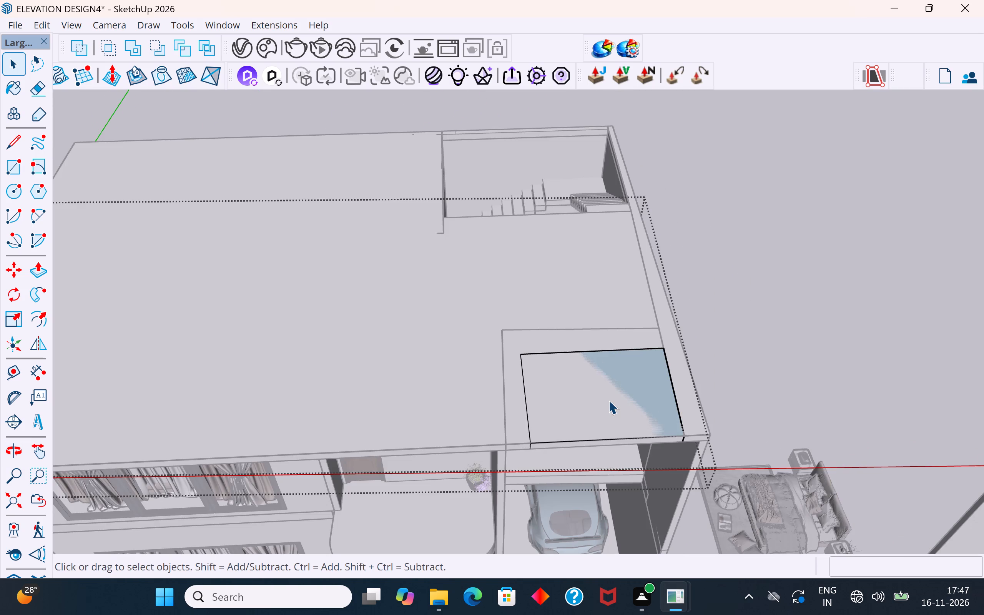
key("Delete")
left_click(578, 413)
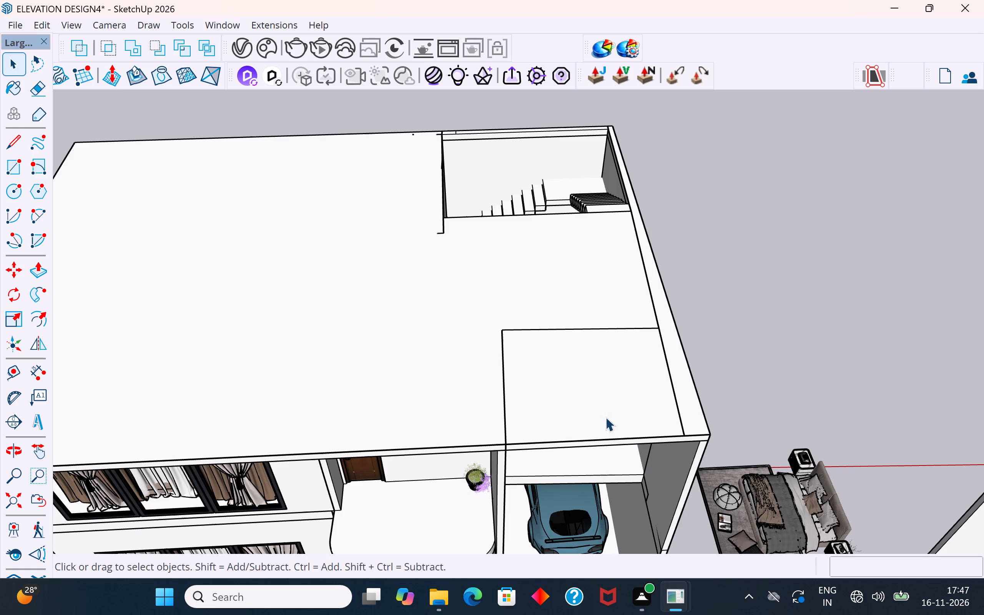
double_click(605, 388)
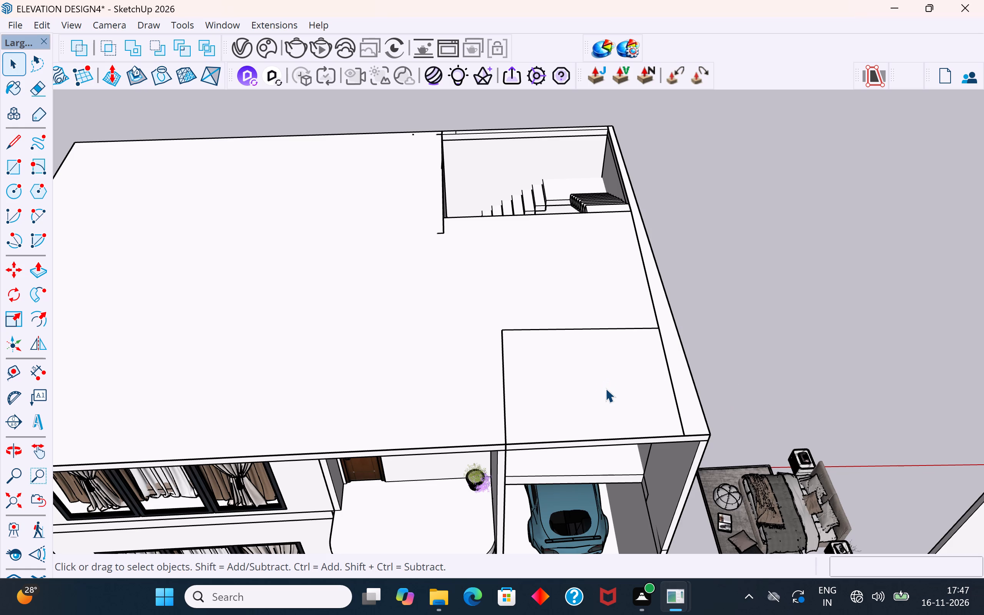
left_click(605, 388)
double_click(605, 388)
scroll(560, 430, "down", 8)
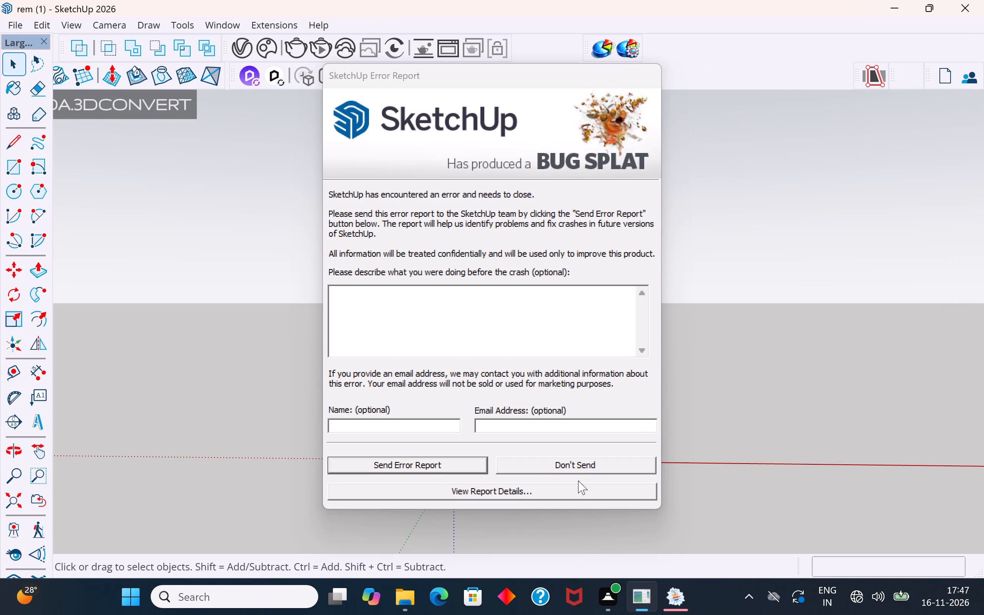
Dismiss the SketchUp crash dialog without sending an error report.
left_click(588, 462)
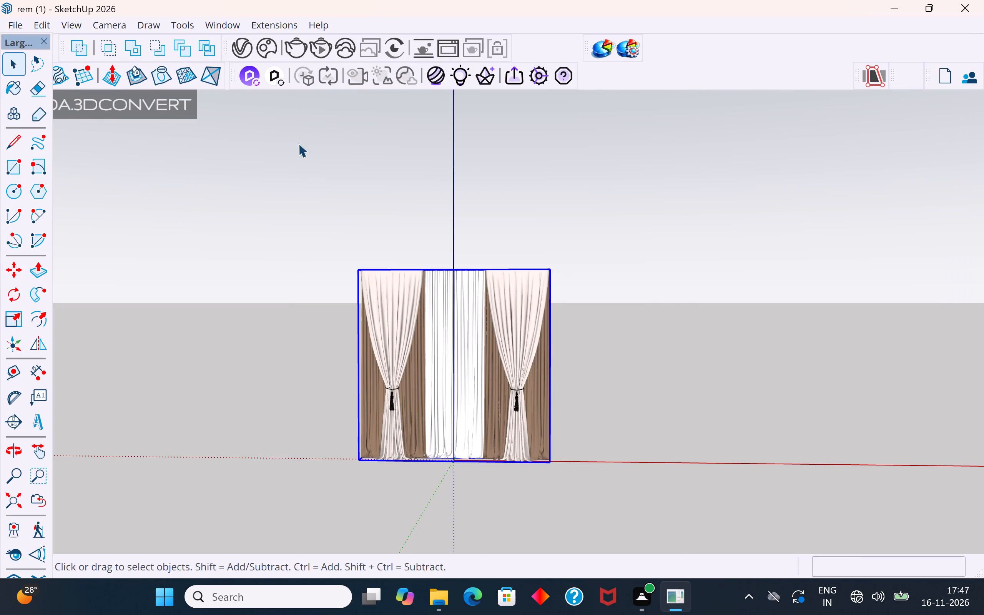
Close the curtain model file rem (1).
left_click(967, 9)
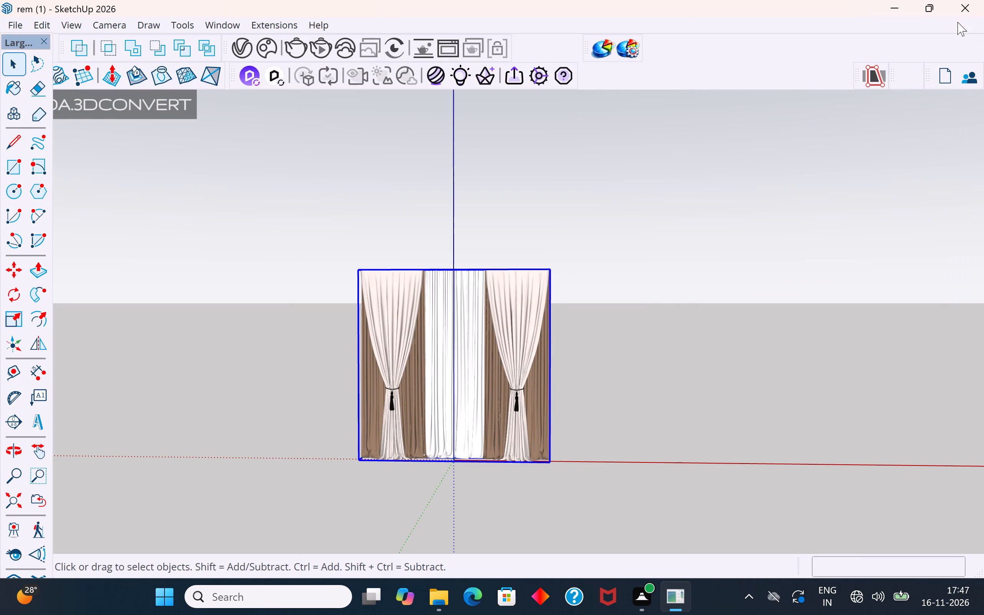
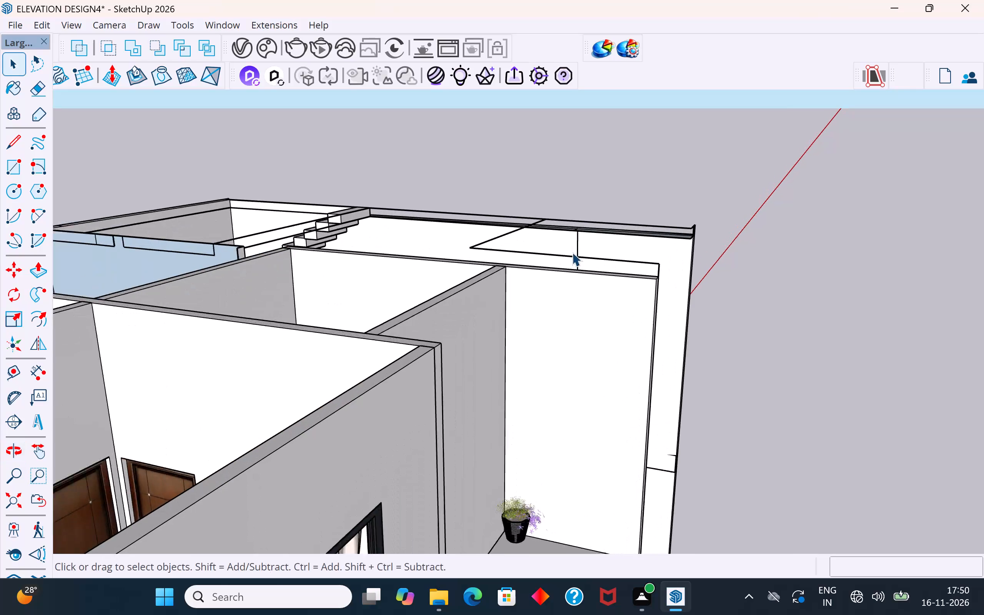
Delete the stray edges and leftover face along the top of the long outer wall beside the staircase.
left_click(578, 259)
key("Delete")
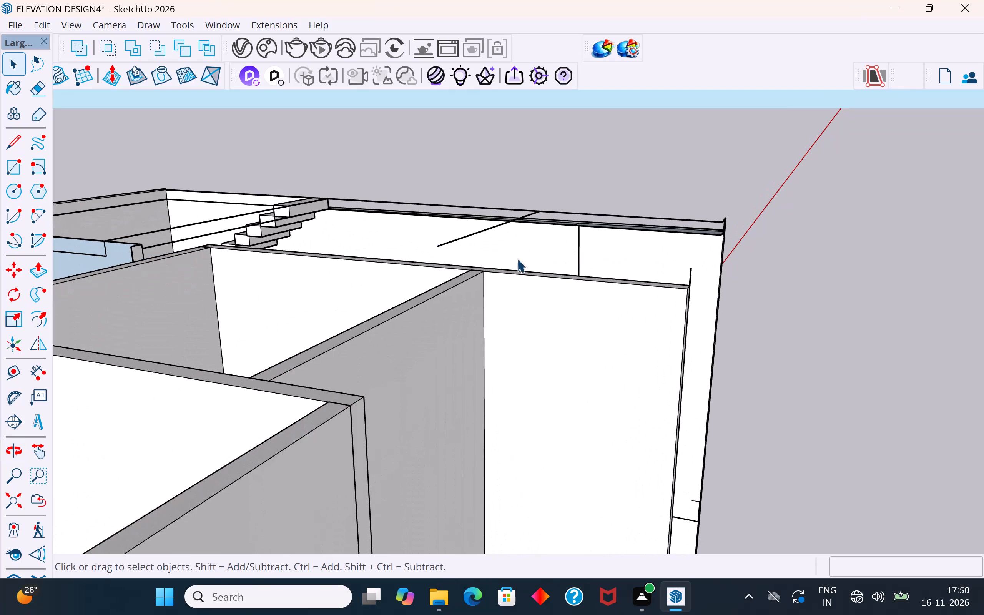
left_click(473, 233)
key("Delete")
left_click(541, 215)
left_click(569, 211)
scroll(569, 211, "up", 6)
key("Delete")
left_click_drag(891, 216, 852, 248)
left_click(912, 215)
left_click_drag(903, 204, 856, 239)
key("Delete")
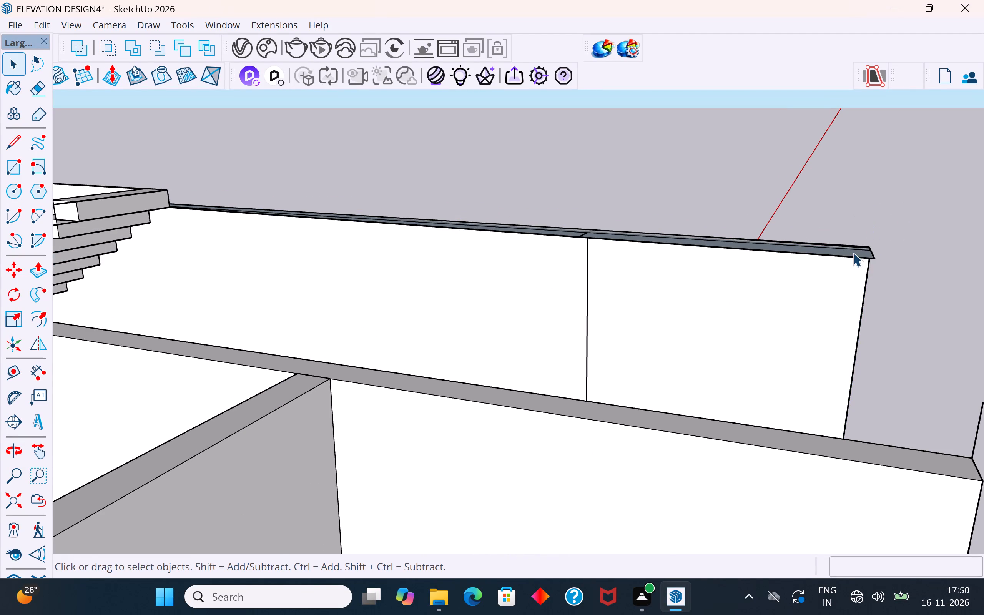
Explode the group containing the thin strip along the top of the staircase hall's outer wall.
middle_click_drag(863, 269, 572, 294)
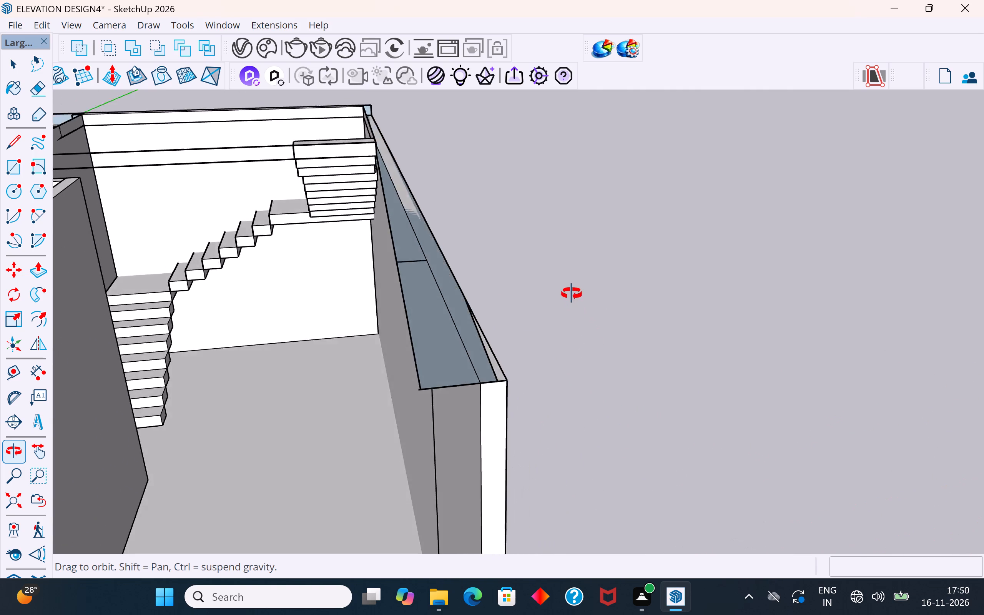
middle_click_drag(572, 294, 571, 280)
middle_click_drag(458, 337, 515, 127)
left_click(406, 339)
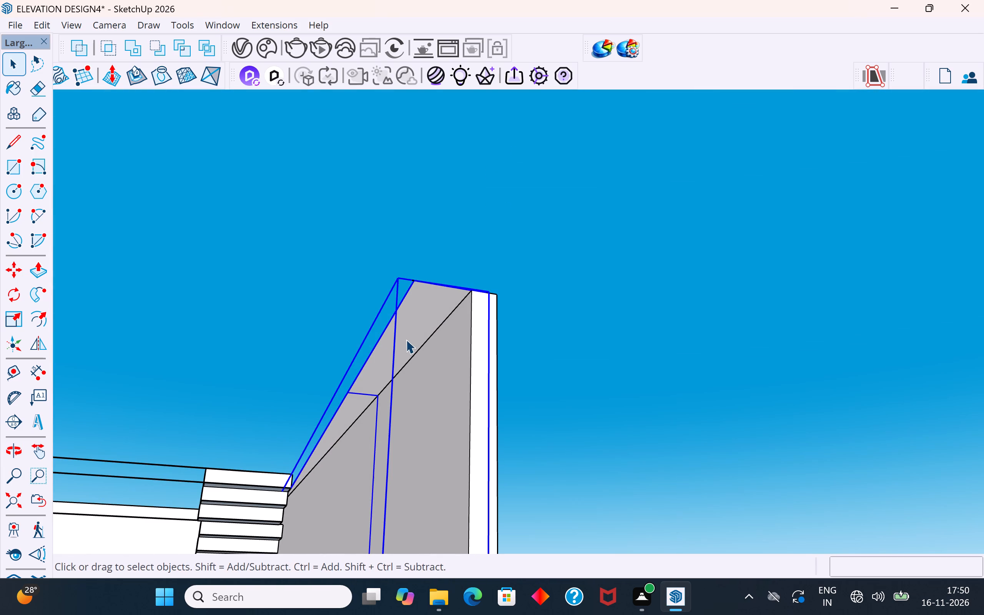
left_click(424, 317)
right_click(424, 317)
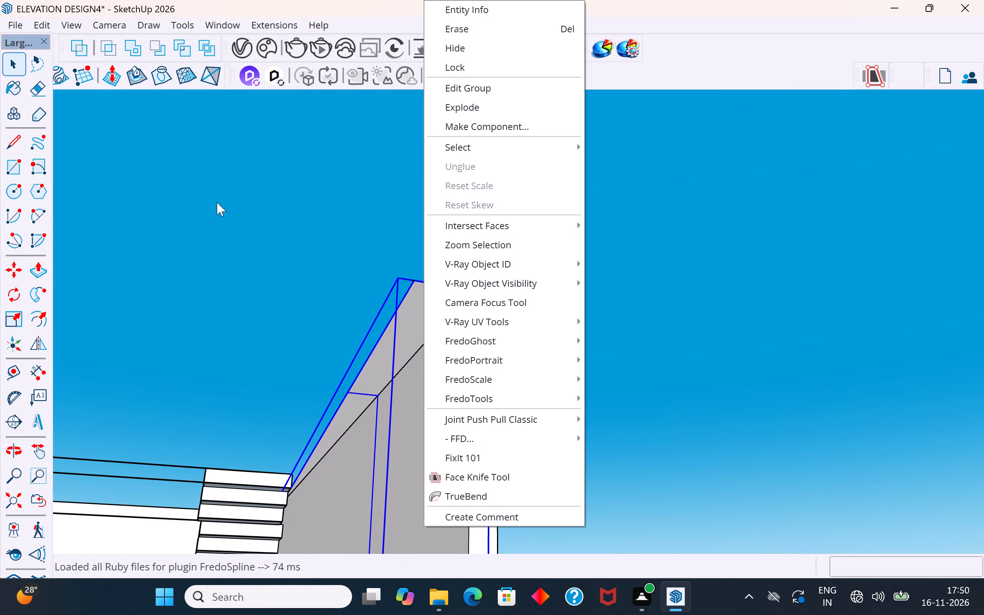
left_click(474, 112)
left_click(435, 306)
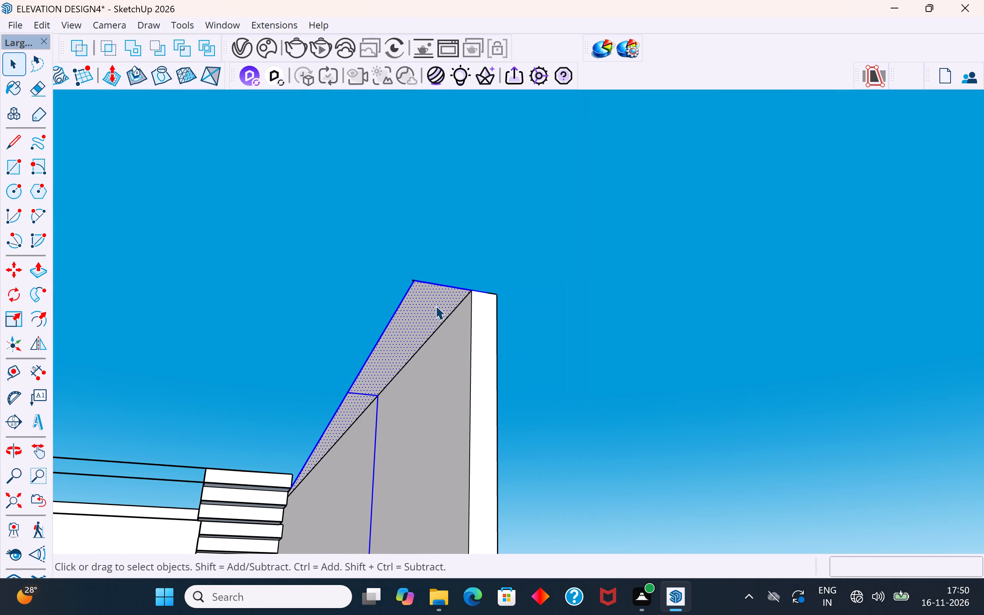
Draw a line about 29' 2 3/4" long along the strip, from the rear corner to the wall's front inner top corner.
middle_click_drag(561, 236, 537, 462)
left_click(425, 343)
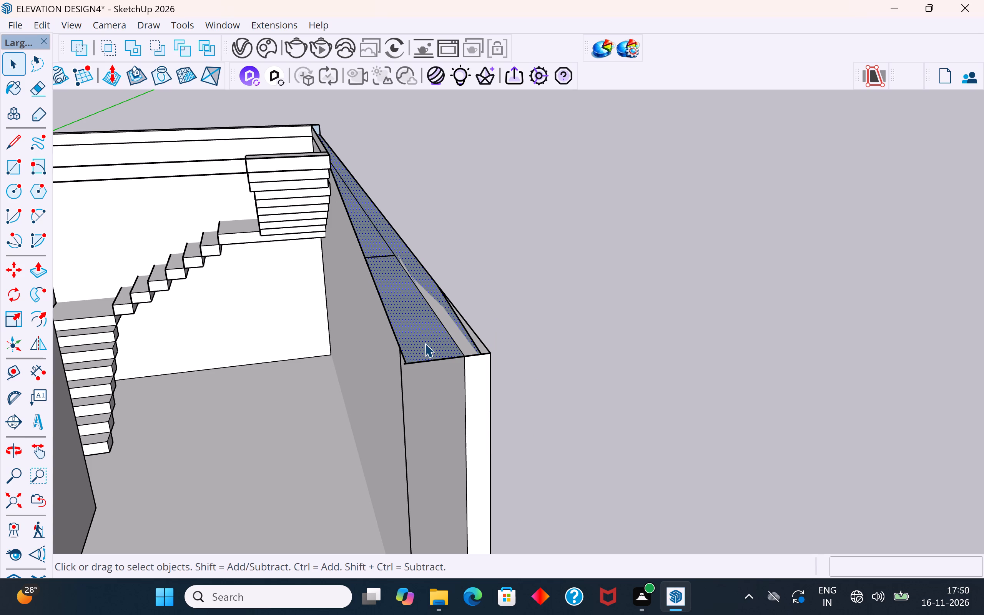
double_click(437, 344)
middle_click_drag(582, 283, 561, 376)
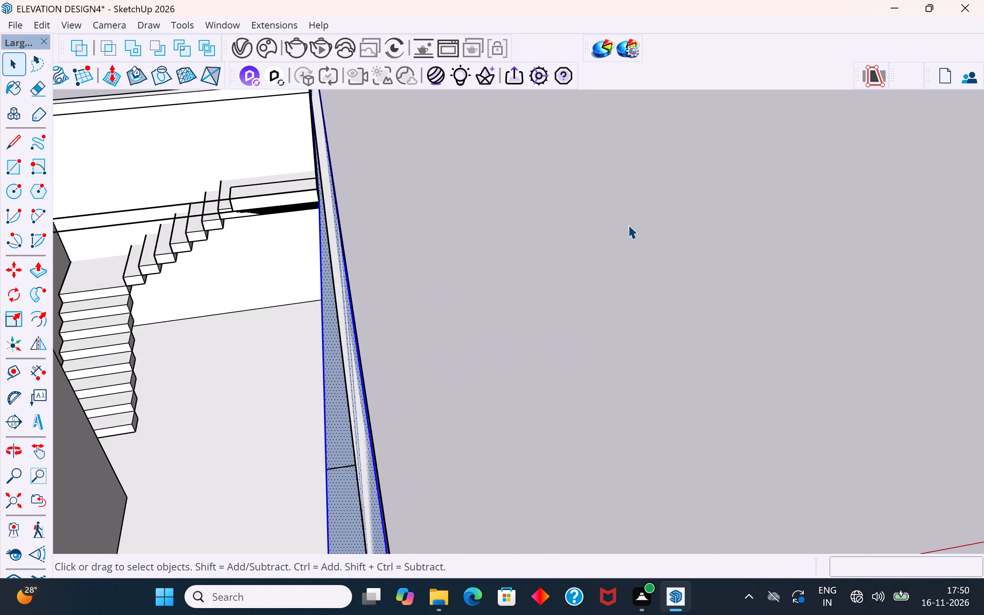
scroll(628, 225, "down", 4)
left_click(15, 144)
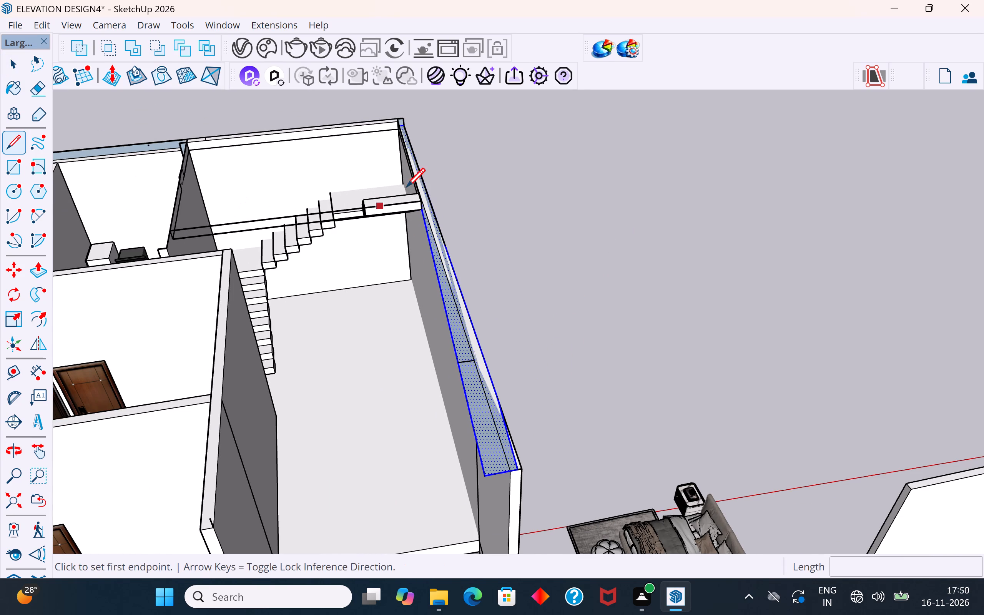
scroll(397, 145, "up", 8)
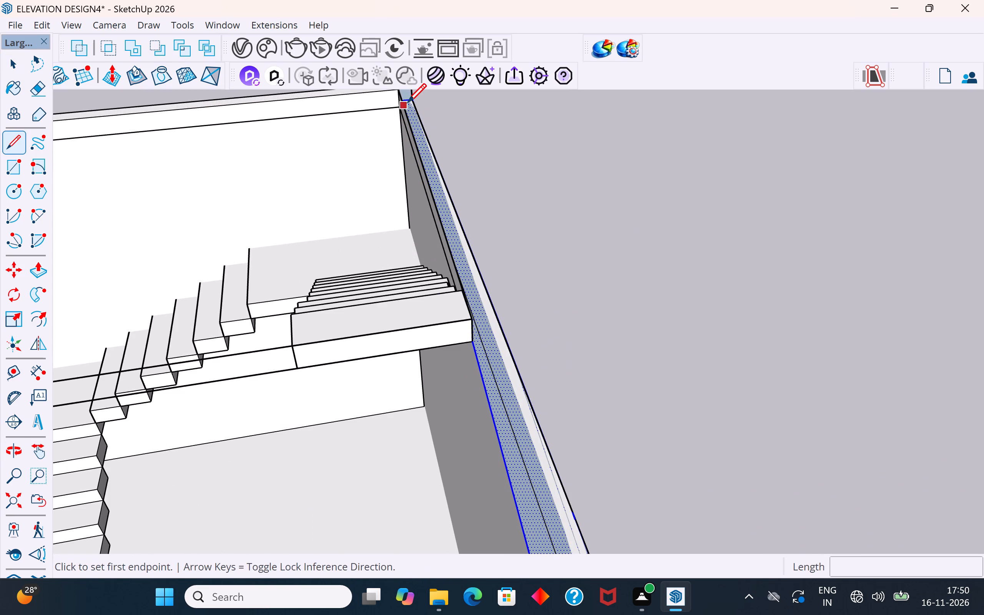
middle_click_drag(416, 129, 288, 91)
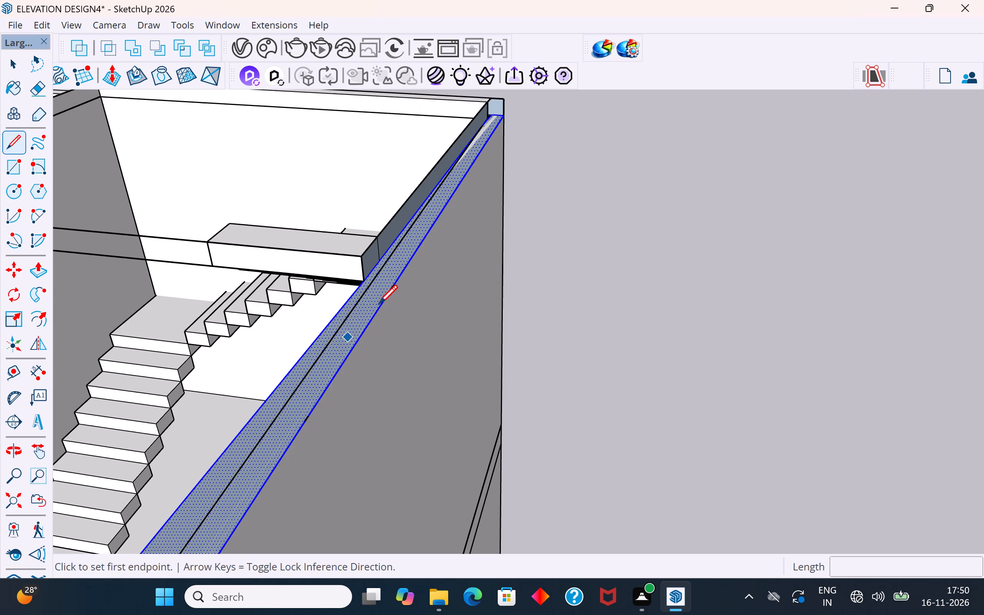
scroll(556, 186, "down", 4)
scroll(487, 189, "up", 4)
scroll(487, 189, "down", 2)
scroll(489, 189, "up", 8)
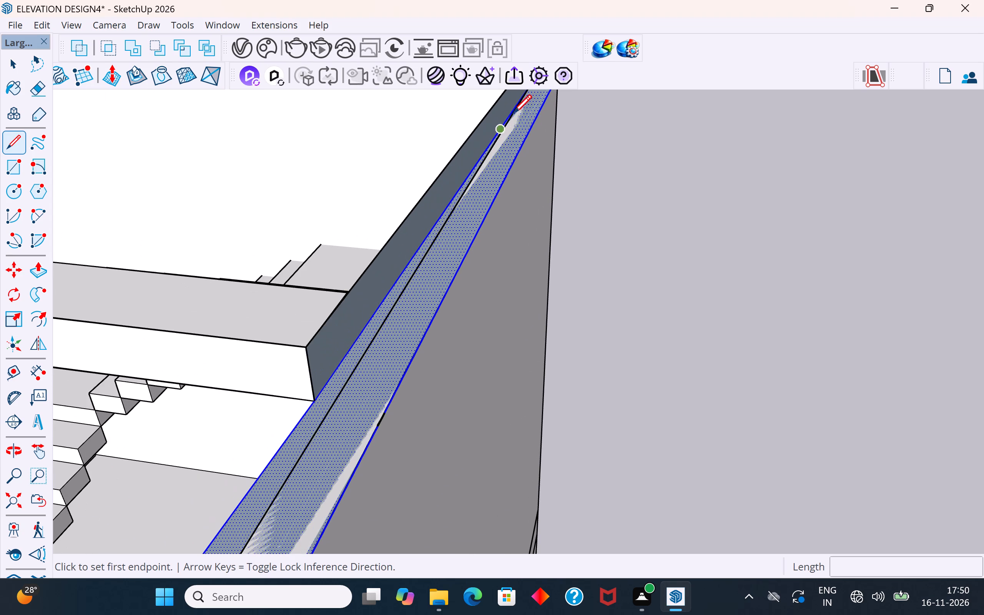
scroll(503, 271, "down", 4)
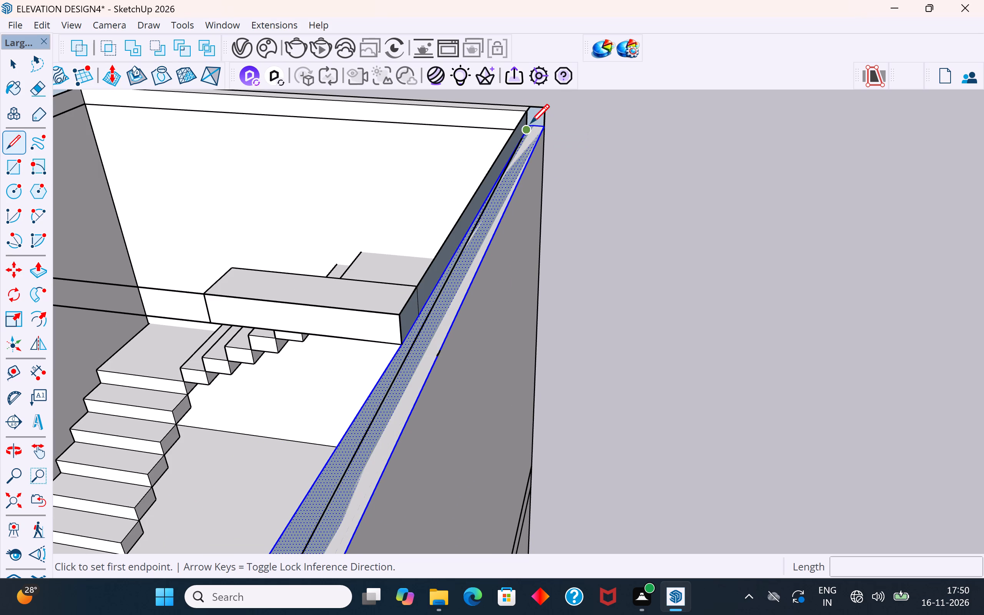
scroll(524, 138, "up", 9)
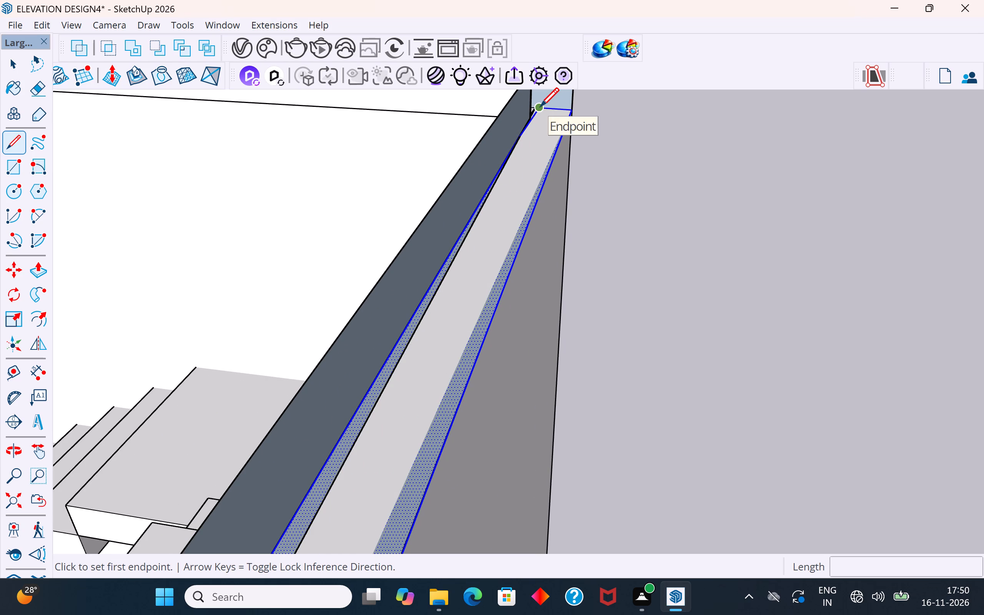
left_click(540, 108)
scroll(540, 108, "down", 15)
scroll(448, 304, "down", 10)
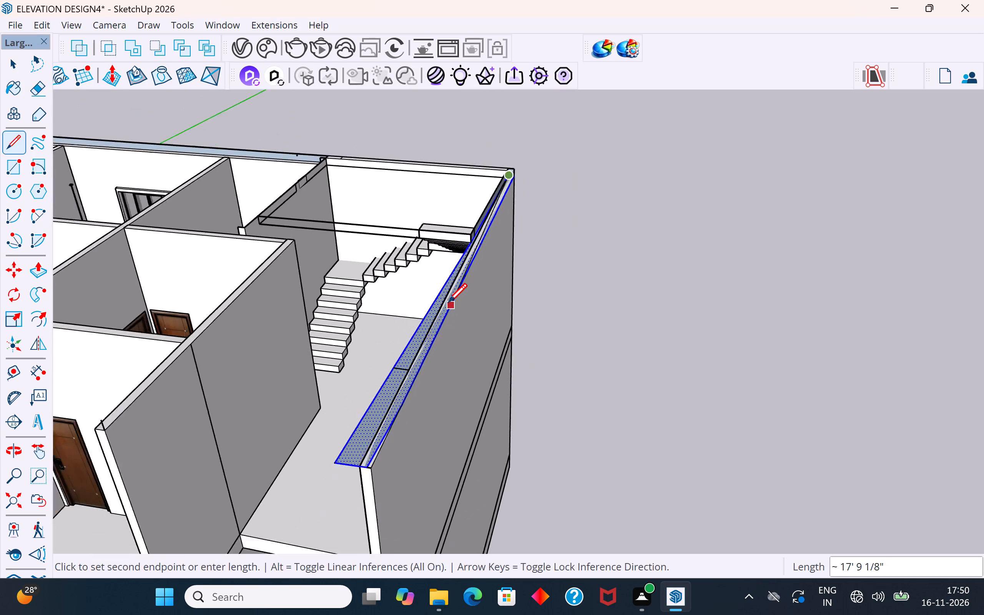
scroll(448, 304, "down", 2)
scroll(394, 404, "up", 7)
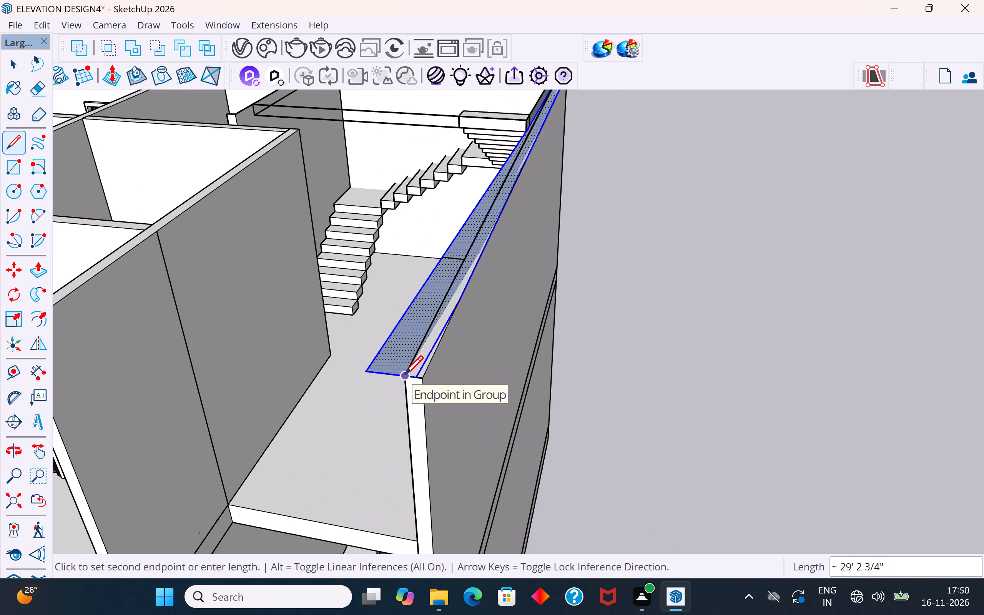
left_click(404, 376)
Delete the strip overhanging the staircase hall's outer wall, together with its leftover short cross edge.
left_click(10, 65)
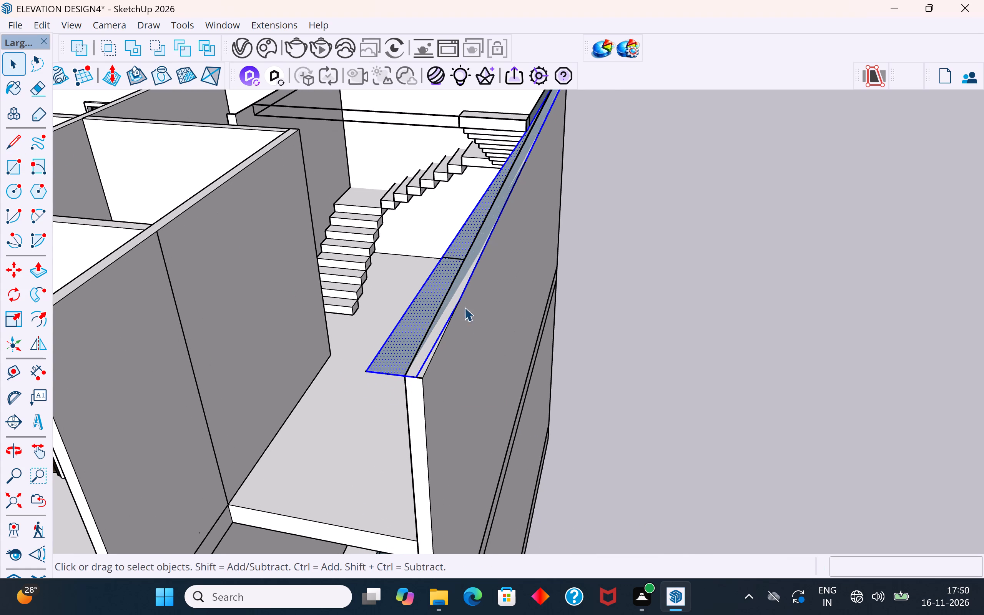
key("Delete")
left_click(455, 258)
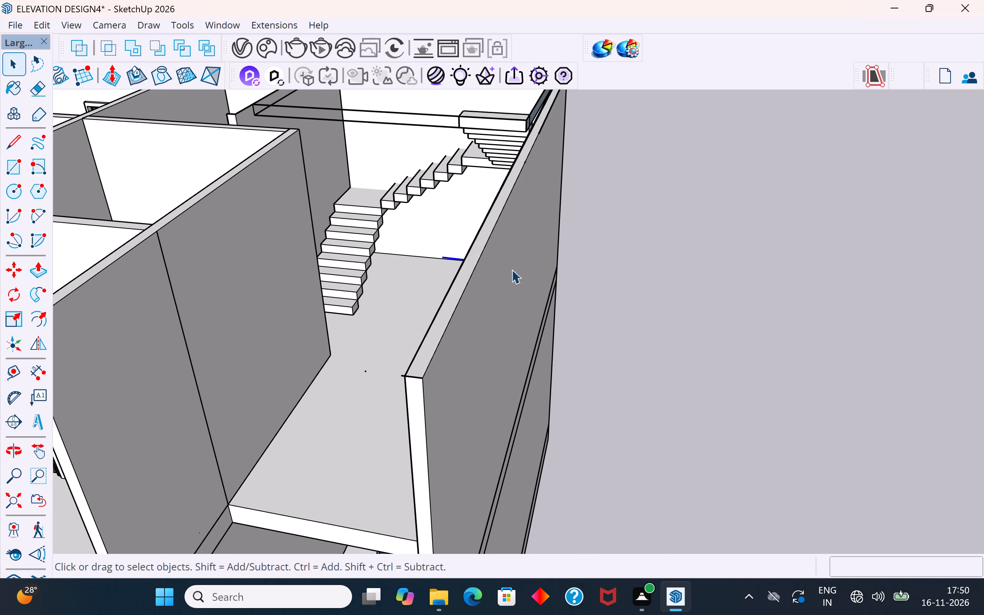
middle_click_drag(615, 268, 729, 244)
key("Delete")
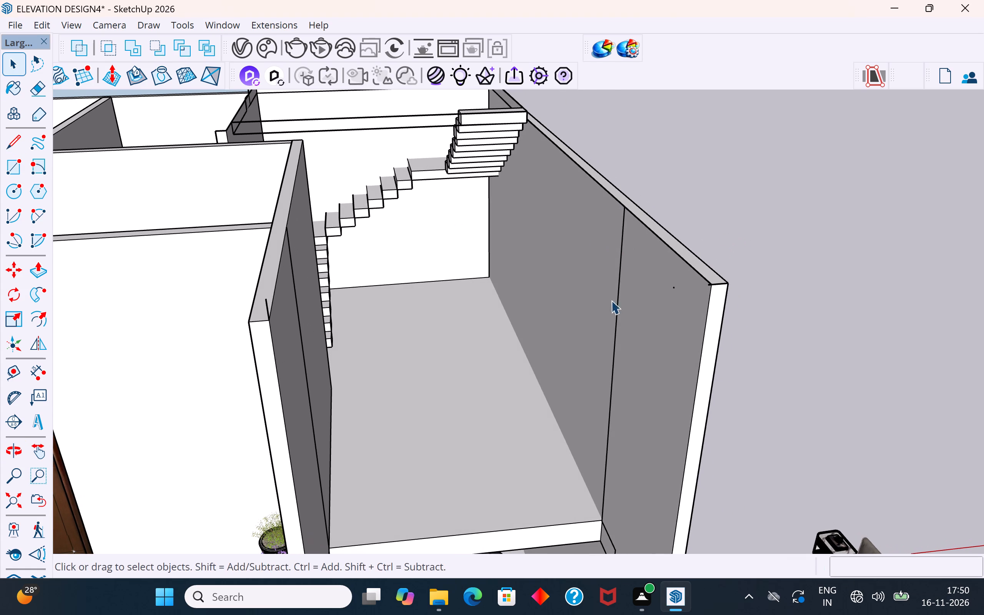
Delete the leftover strip and its stray edges along the top of the outer wall on the kitchen side.
middle_click_drag(611, 305, 610, 352)
scroll(610, 352, "up", 1)
scroll(605, 335, "down", 10)
middle_click_drag(601, 355, 495, 297)
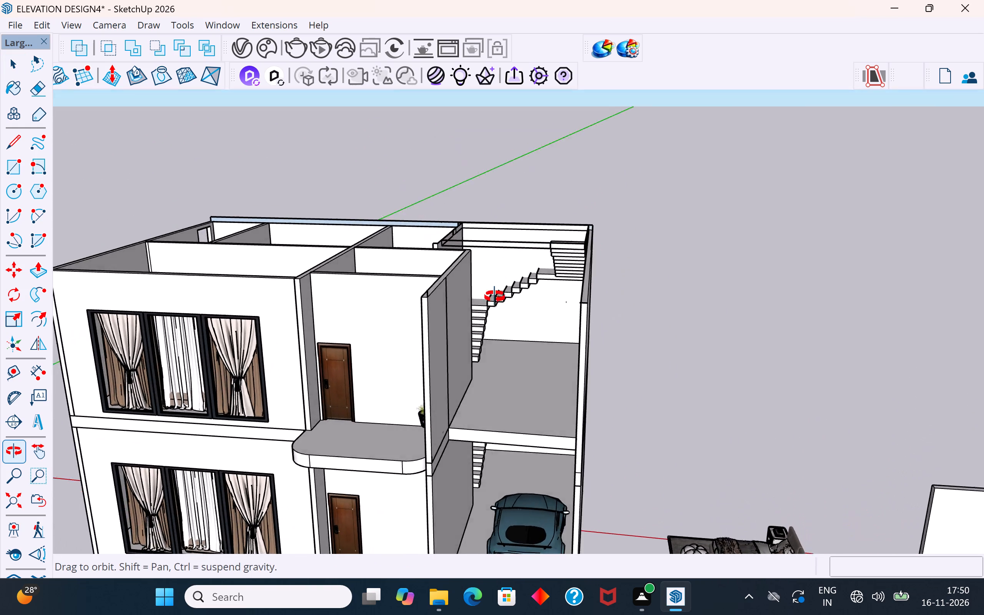
middle_click_drag(495, 297, 504, 352)
scroll(503, 236, "up", 7)
middle_click_drag(517, 270, 518, 274)
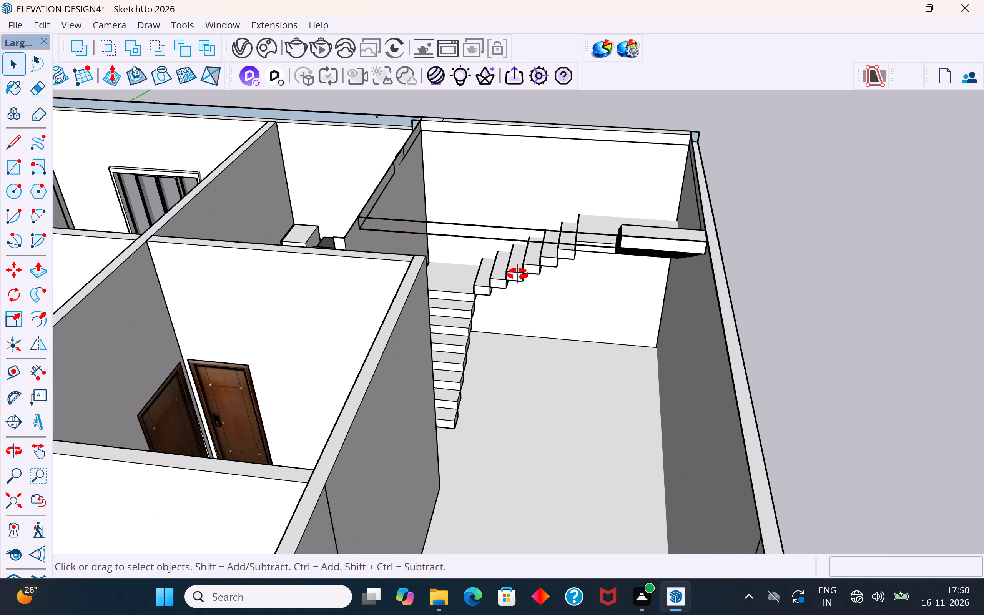
middle_click_drag(518, 274, 504, 415)
scroll(504, 412, "up", 1)
scroll(542, 272, "down", 5)
middle_click_drag(609, 173, 648, 63)
scroll(390, 170, "up", 1)
middle_click_drag(387, 170, 853, 99)
scroll(342, 278, "up", 4)
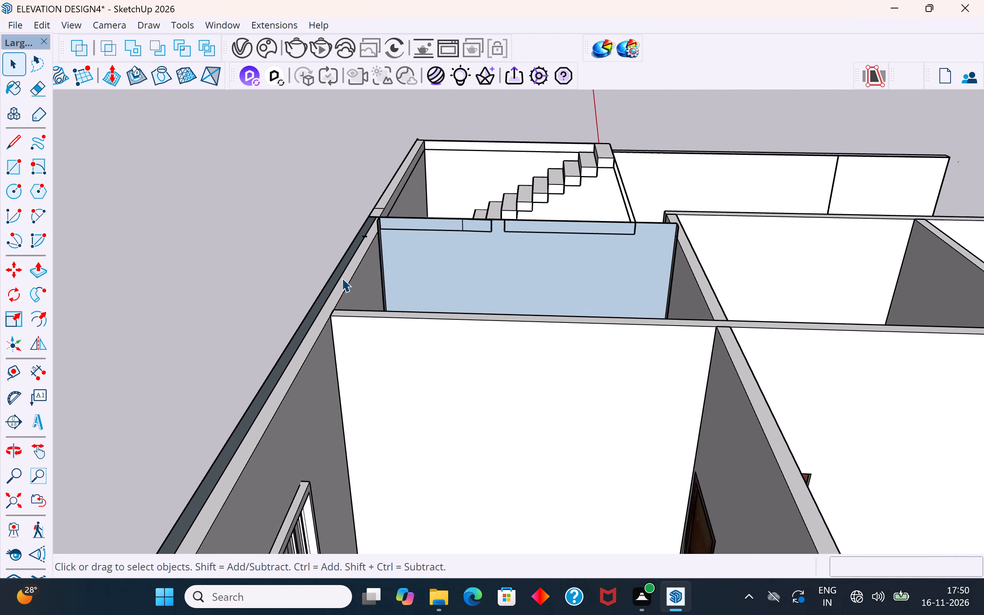
middle_click_drag(339, 278, 244, 233)
scroll(271, 219, "up", 3)
left_click(278, 214)
key("Delete")
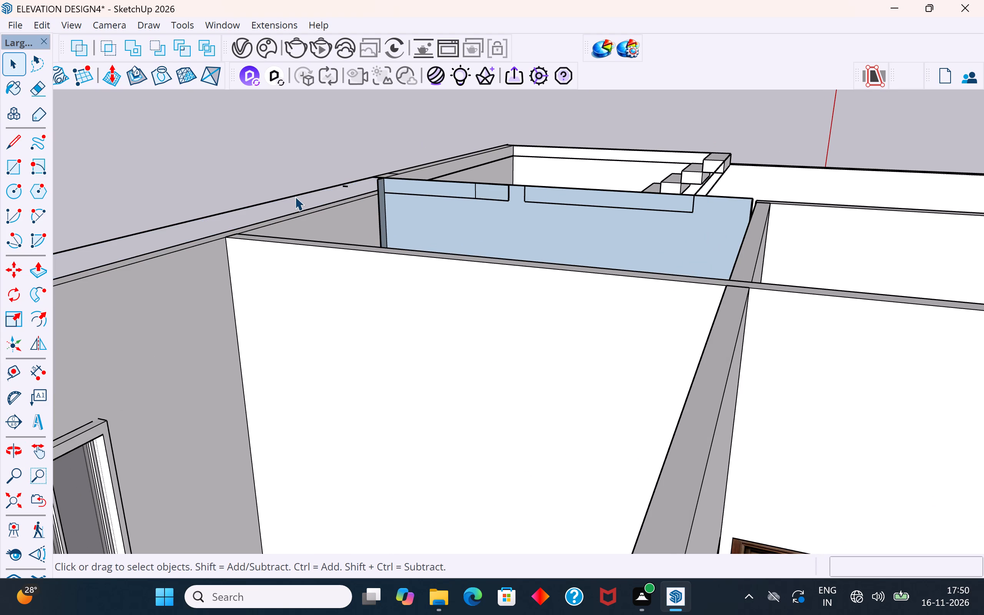
left_click(295, 196)
key("Delete")
left_click_drag(351, 181, 331, 185)
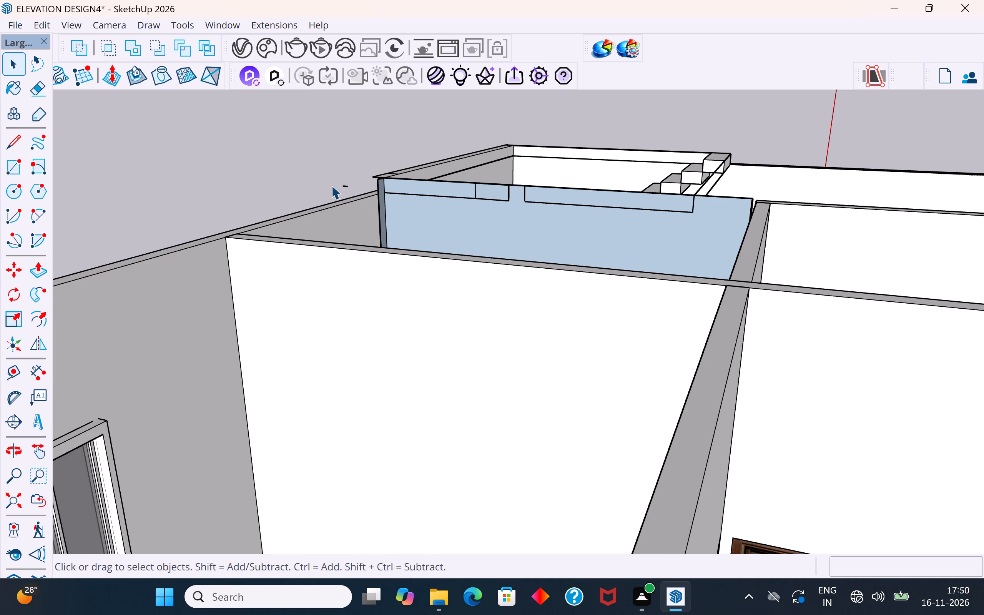
key("Delete")
Delete the upper-floor partition wall between the kitchen and the staircase, together with its wooden door.
scroll(567, 146, "down", 1)
scroll(518, 195, "up", 4)
middle_click_drag(564, 195, 580, 298)
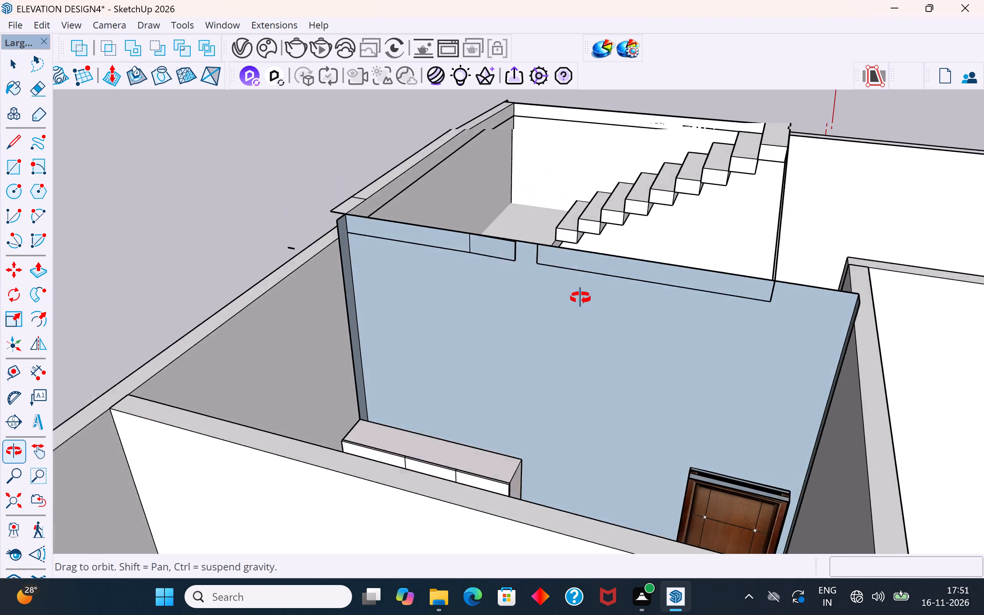
middle_click_drag(580, 298, 620, 347)
scroll(402, 382, "down", 4)
middle_click_drag(554, 427, 537, 452)
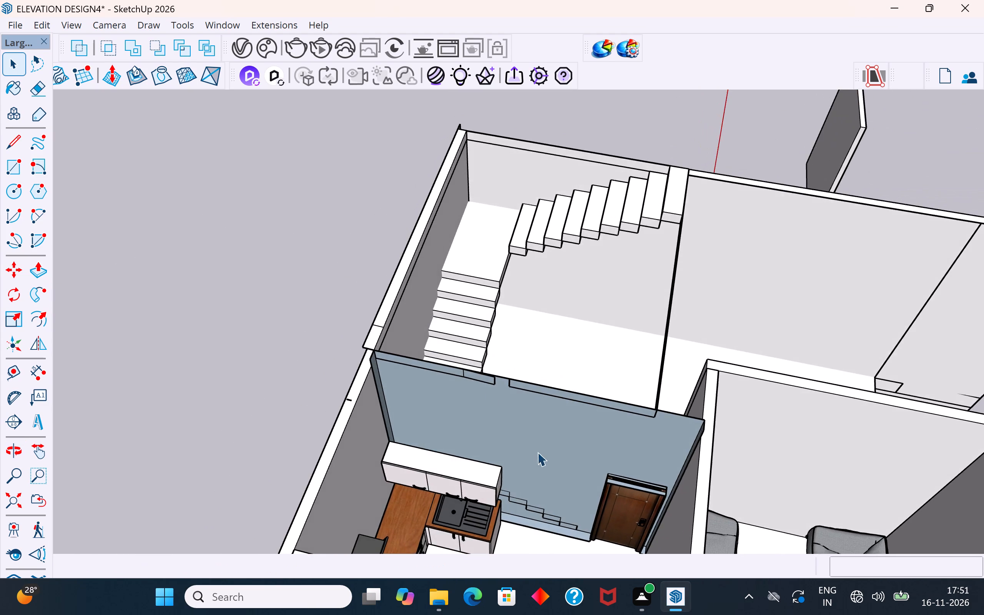
scroll(481, 391, "down", 4)
scroll(569, 472, "up", 3)
left_click(567, 406)
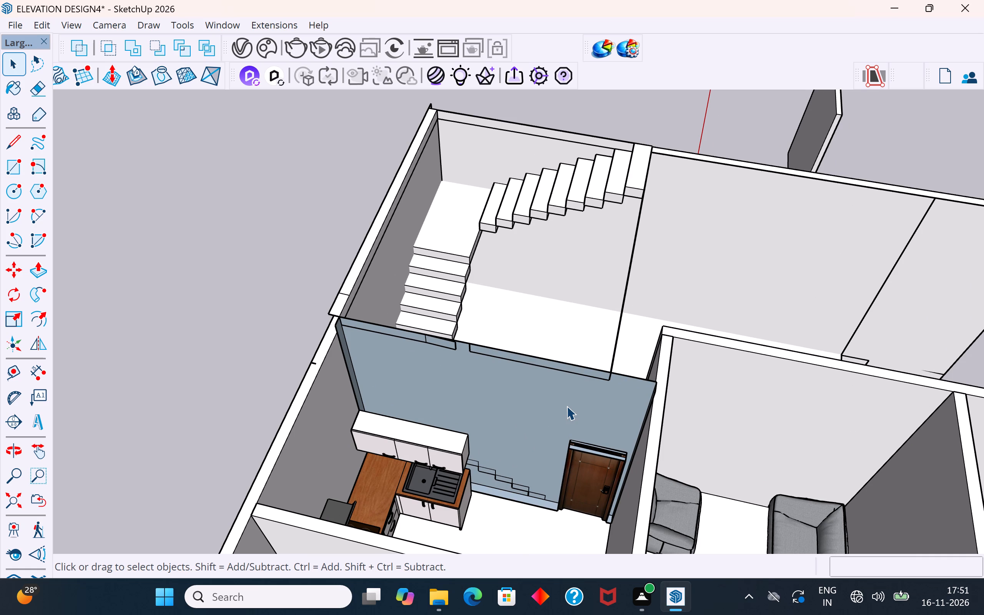
key("Delete")
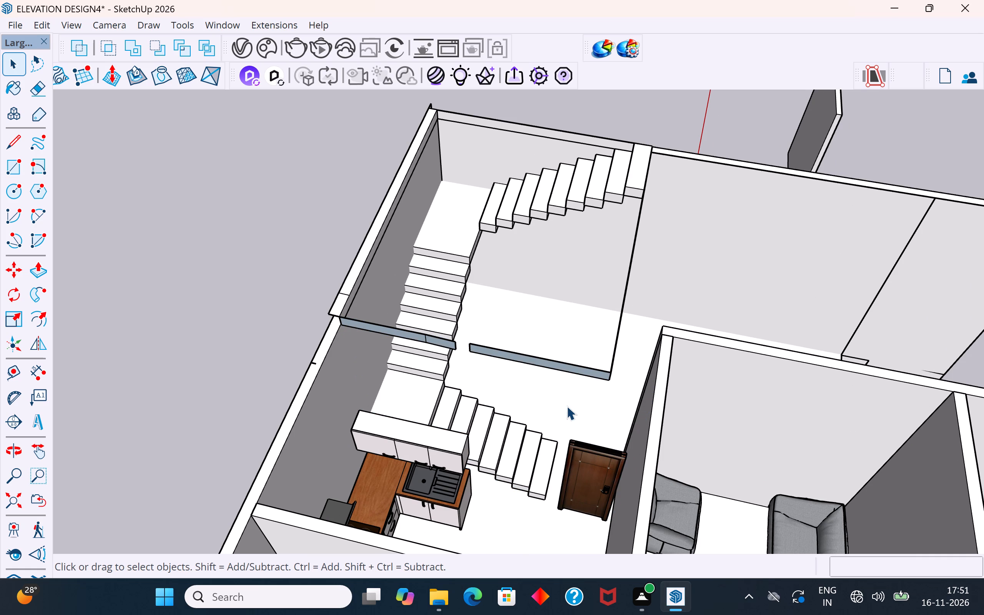
left_click(581, 467)
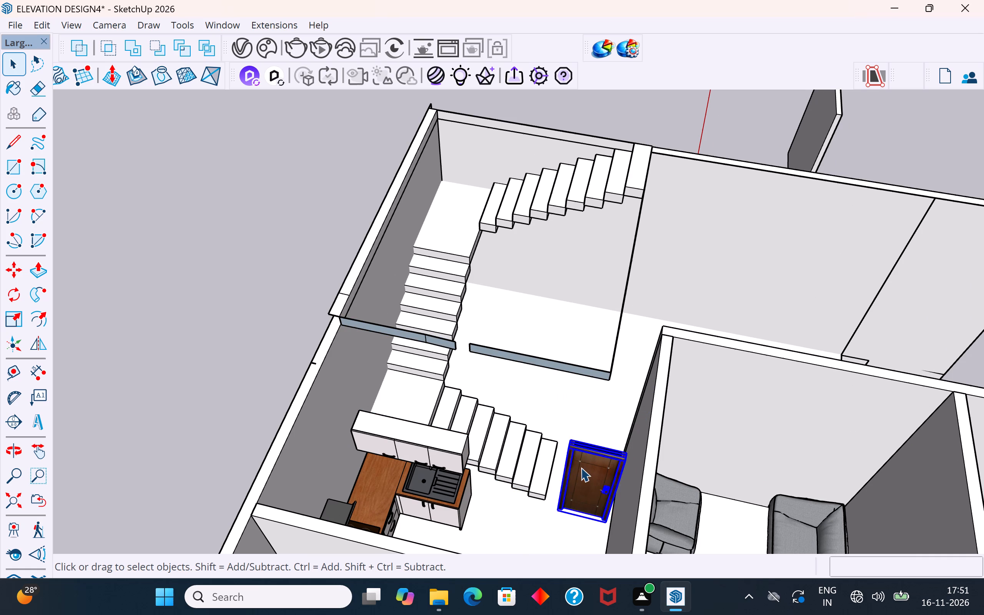
key("Delete")
Delete the leftover strip faces hanging between the outer wall and the open hall beside the staircase.
left_click(590, 371)
key("Delete")
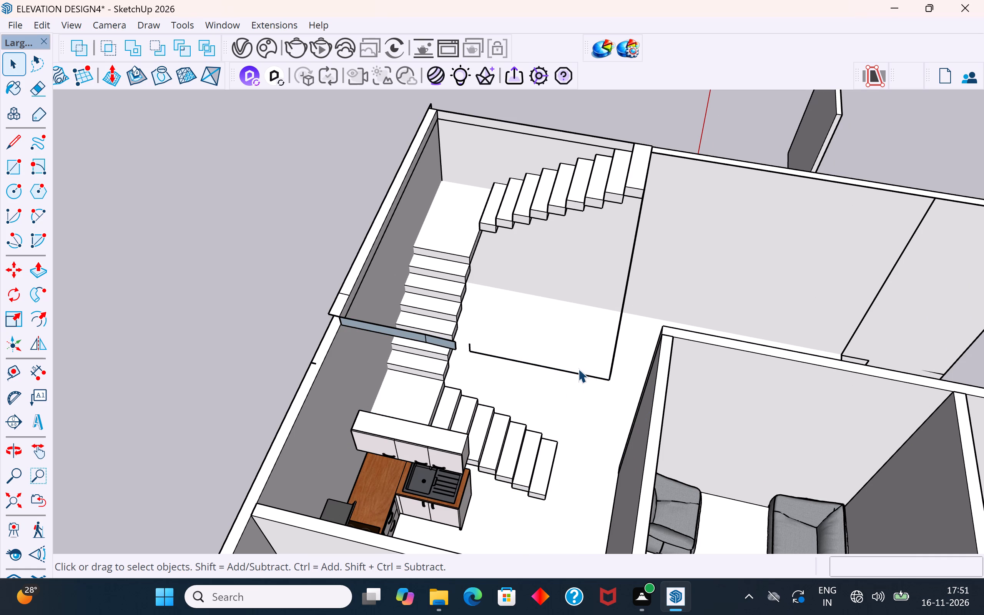
left_click(577, 369)
left_click(216, 300)
left_click(386, 328)
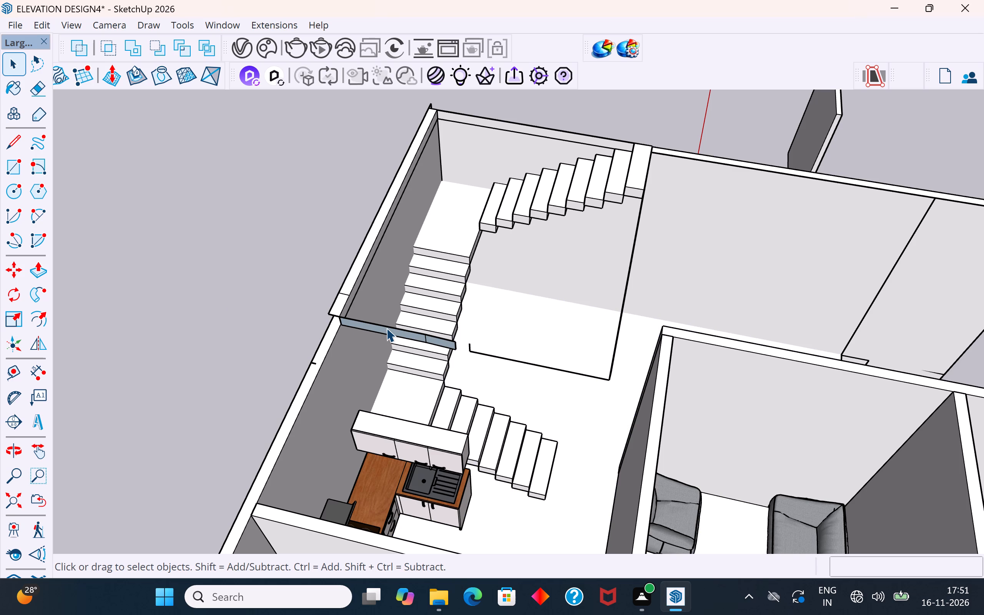
key("Delete")
left_click(386, 334)
key("Delete")
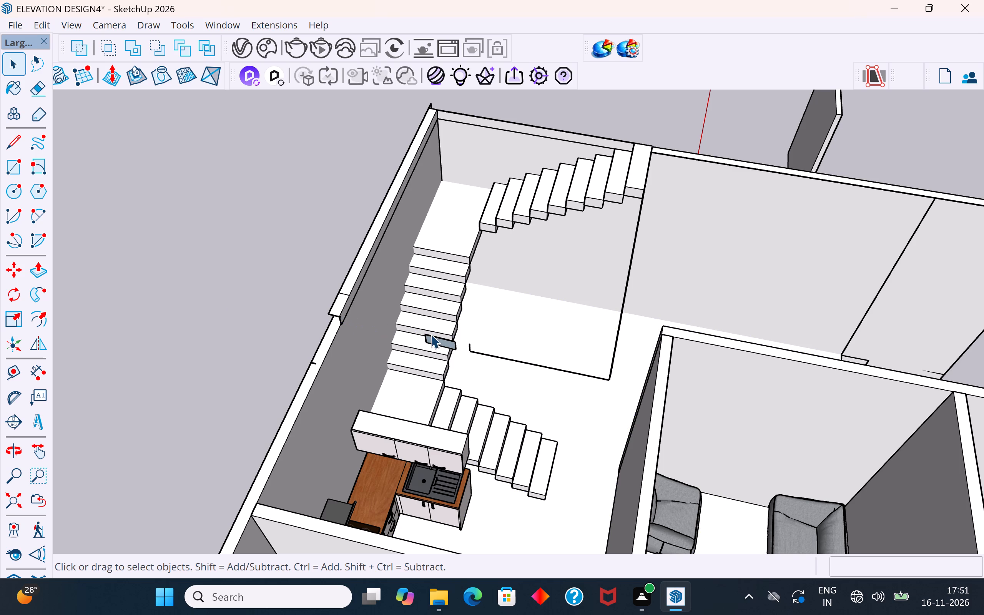
left_click(432, 337)
key("Delete")
left_click(437, 343)
key("Delete")
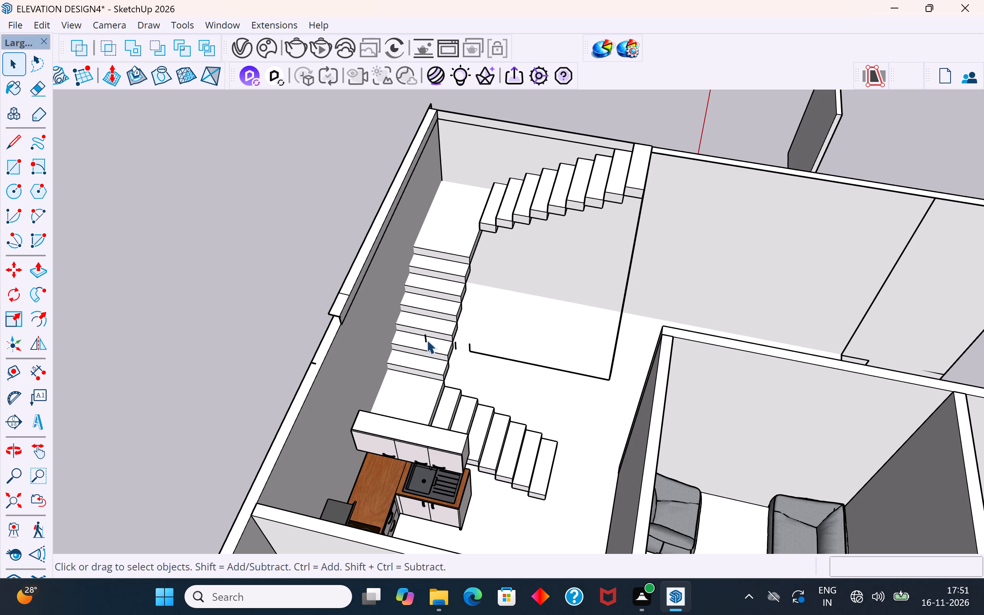
Delete the short and long stray edges floating beside the staircase where the strips were.
left_click(424, 338)
key("Delete")
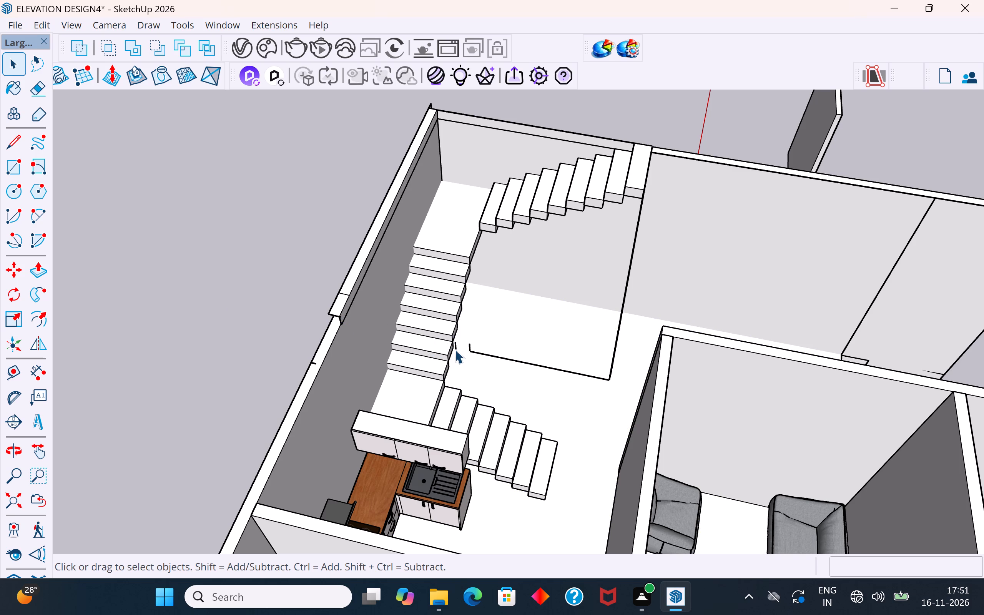
left_click(455, 345)
key("Delete")
left_click(470, 349)
key("Delete")
left_click(481, 354)
key("Delete")
left_click(614, 357)
middle_click_drag(665, 354, 407, 266)
key("Delete")
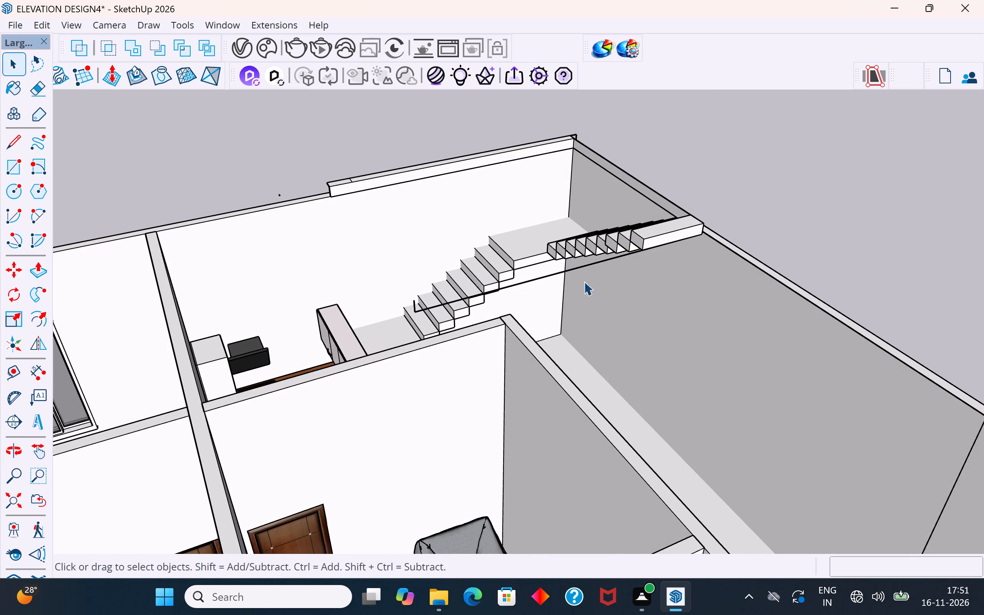
left_click(592, 264)
key("Delete")
Examine the staircase hall and the top rear corner of its outer walls from several angles.
scroll(592, 264, "down", 5)
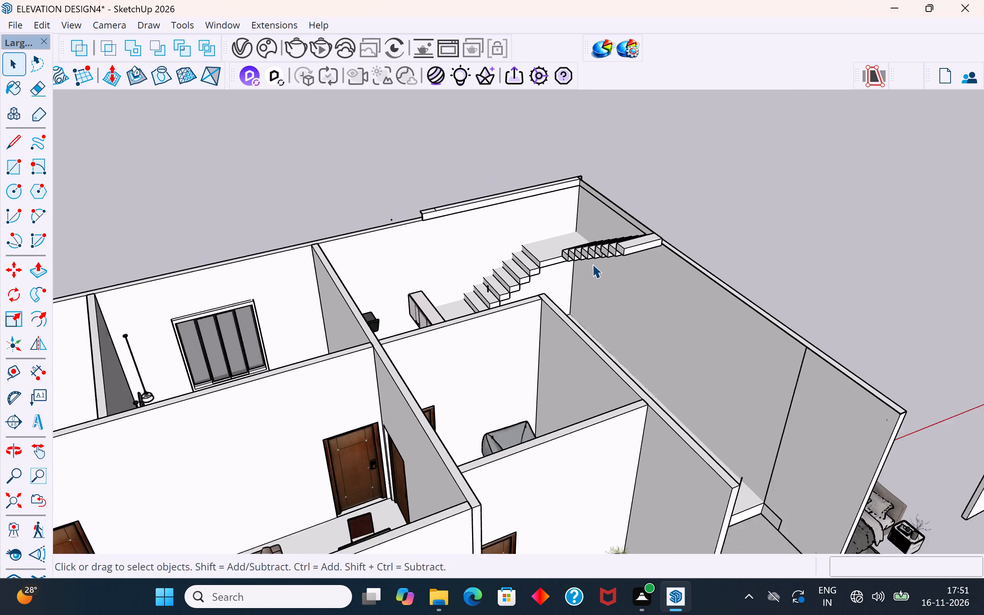
scroll(592, 264, "down", 2)
middle_click_drag(728, 341, 570, 482)
scroll(627, 249, "up", 3)
middle_click_drag(629, 222, 671, 153)
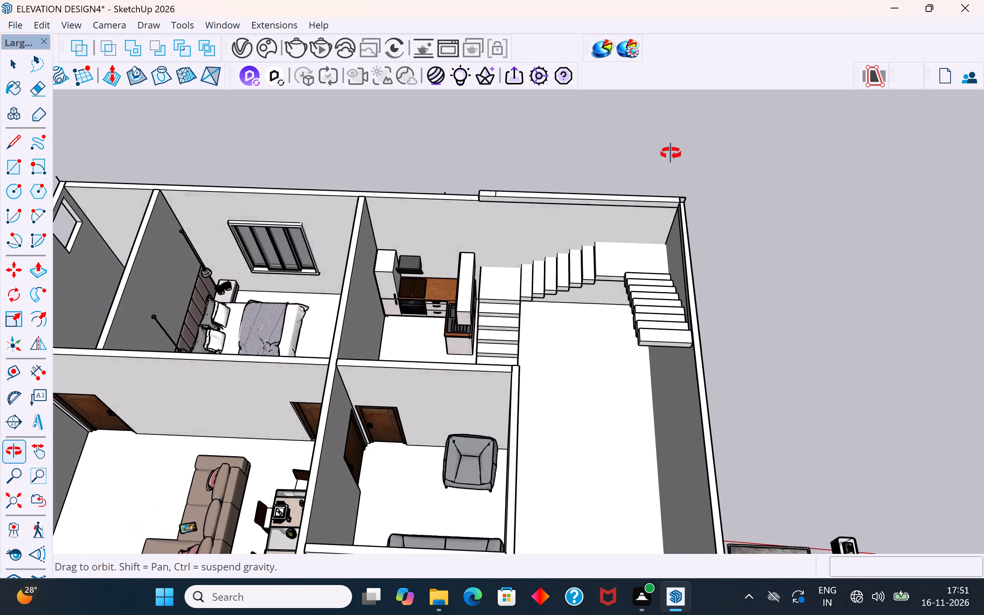
middle_click_drag(671, 153, 676, 146)
scroll(630, 214, "up", 4)
middle_click_drag(638, 194, 665, 150)
scroll(629, 198, "up", 6)
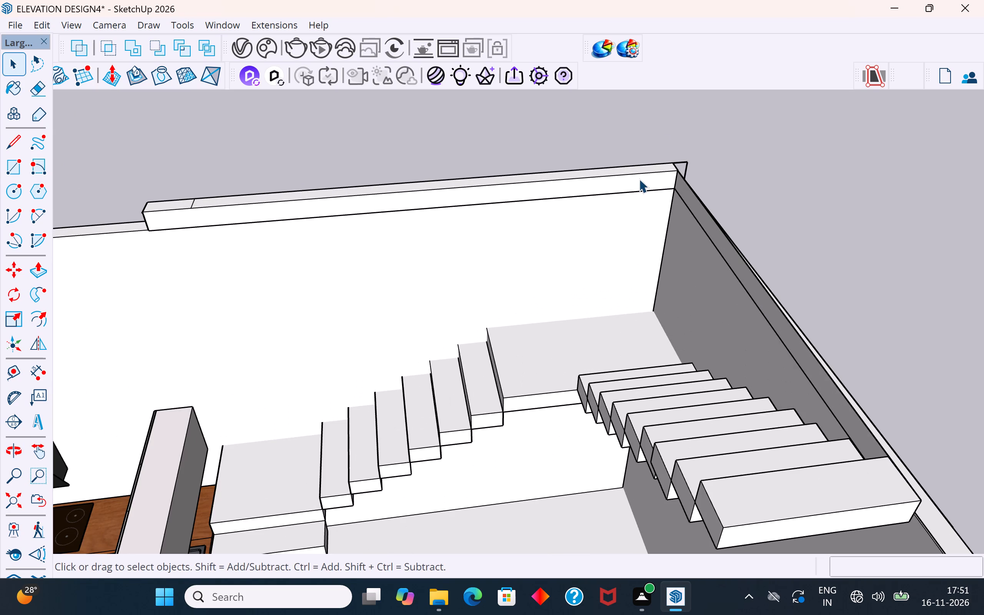
middle_click_drag(693, 208, 713, 172)
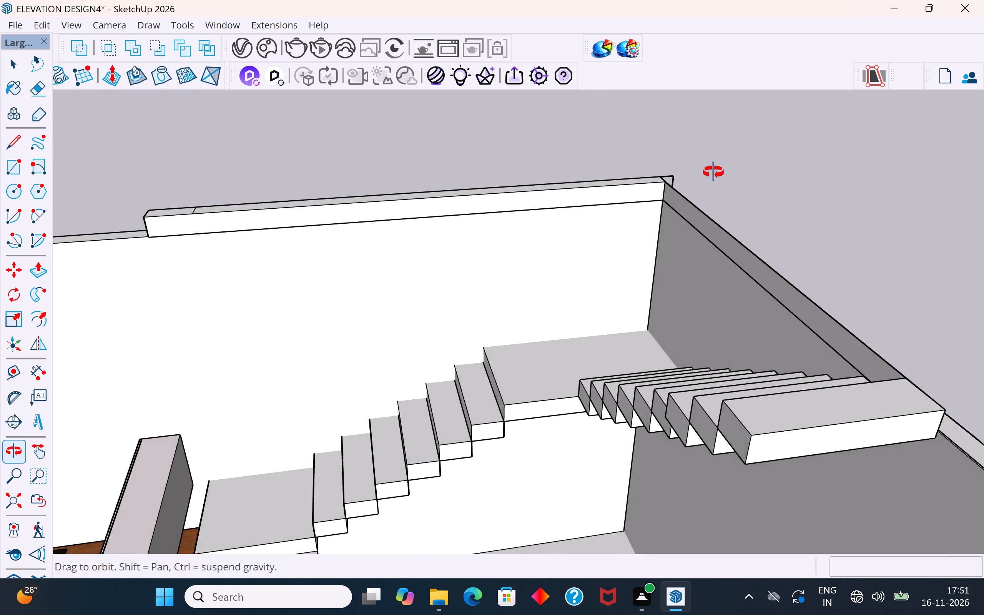
middle_click_drag(713, 172, 714, 174)
scroll(714, 174, "up", 1)
scroll(545, 232, "down", 20)
scroll(545, 232, "down", 1)
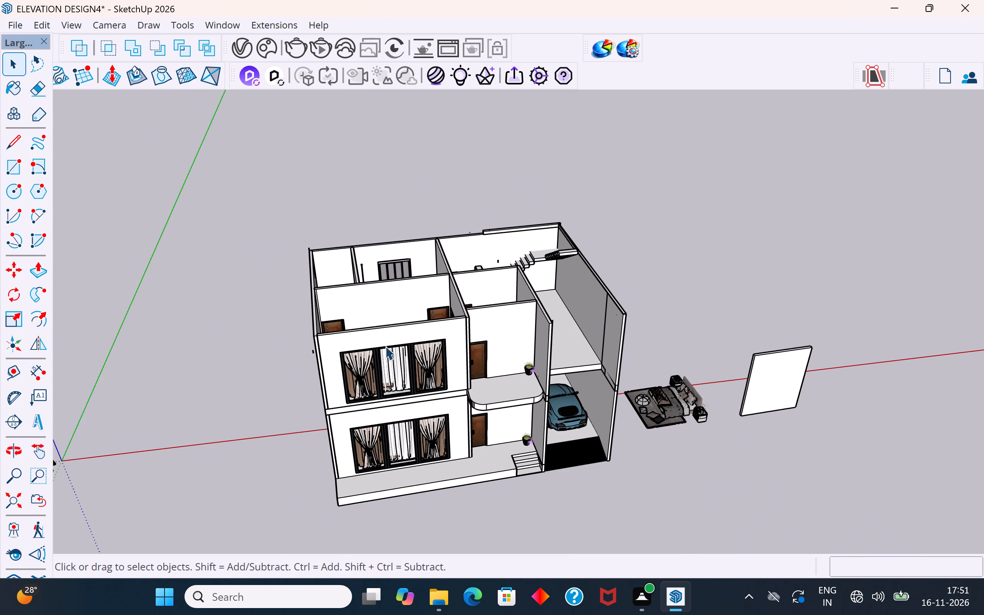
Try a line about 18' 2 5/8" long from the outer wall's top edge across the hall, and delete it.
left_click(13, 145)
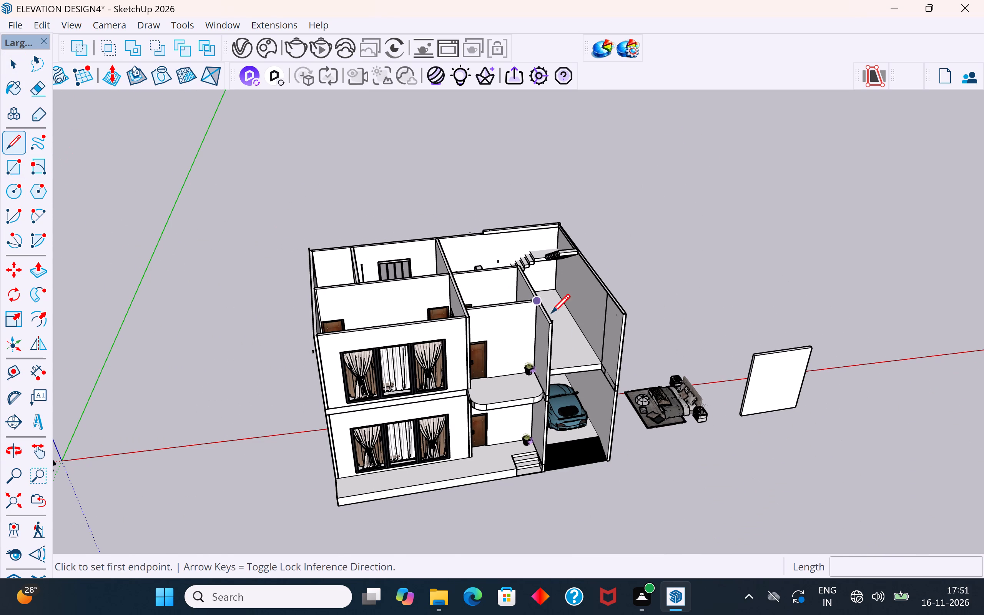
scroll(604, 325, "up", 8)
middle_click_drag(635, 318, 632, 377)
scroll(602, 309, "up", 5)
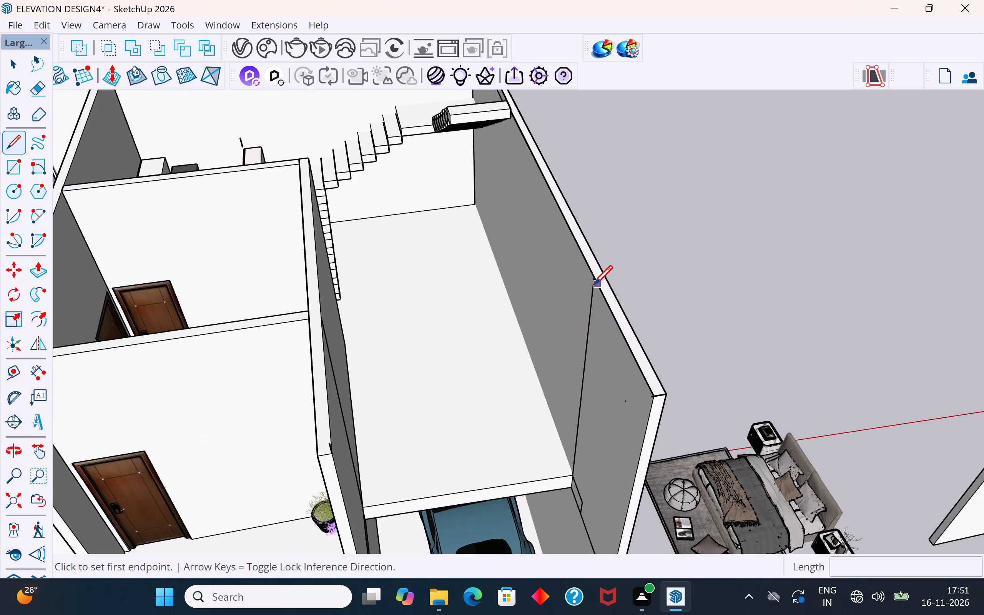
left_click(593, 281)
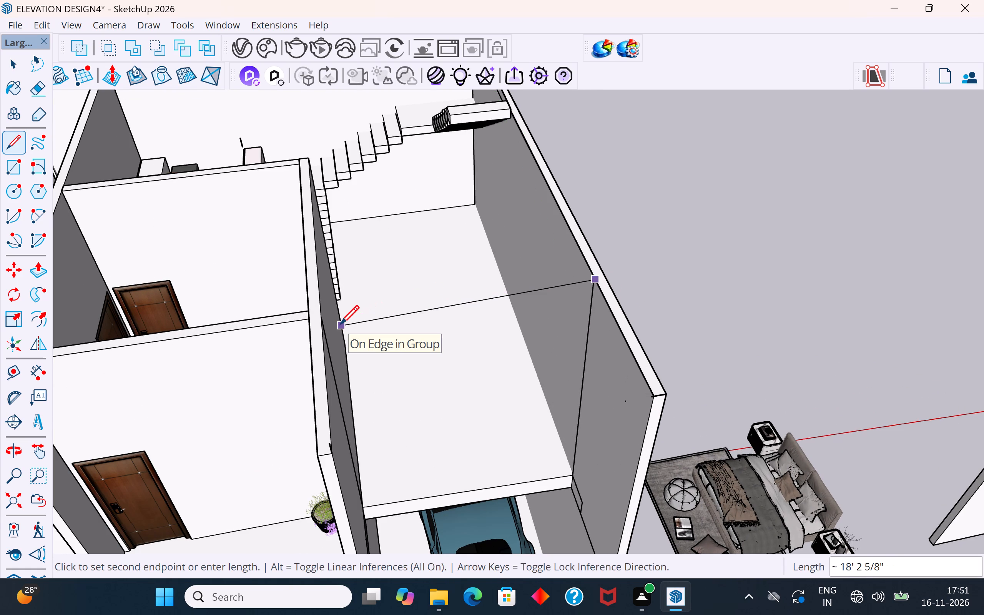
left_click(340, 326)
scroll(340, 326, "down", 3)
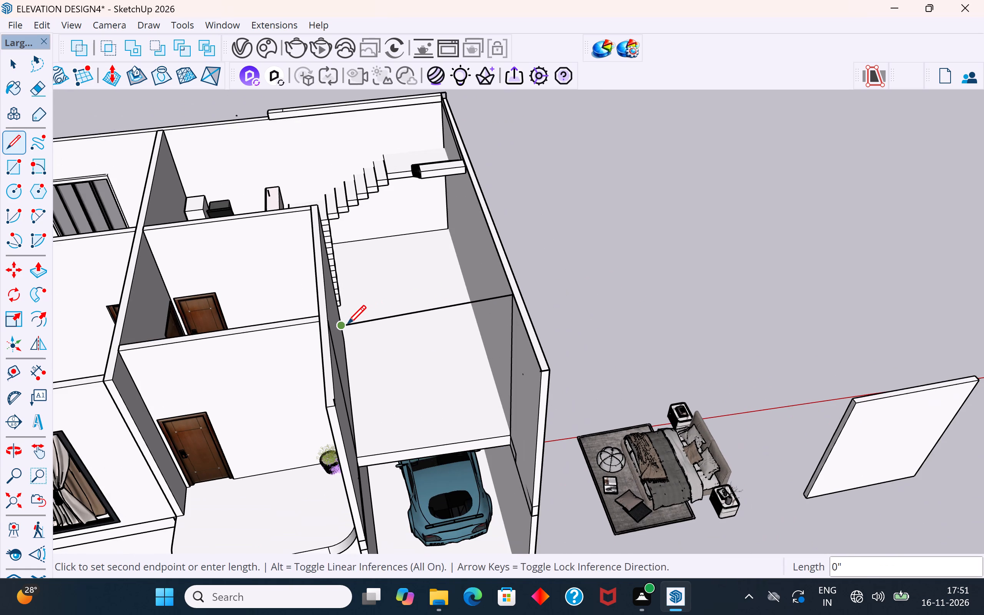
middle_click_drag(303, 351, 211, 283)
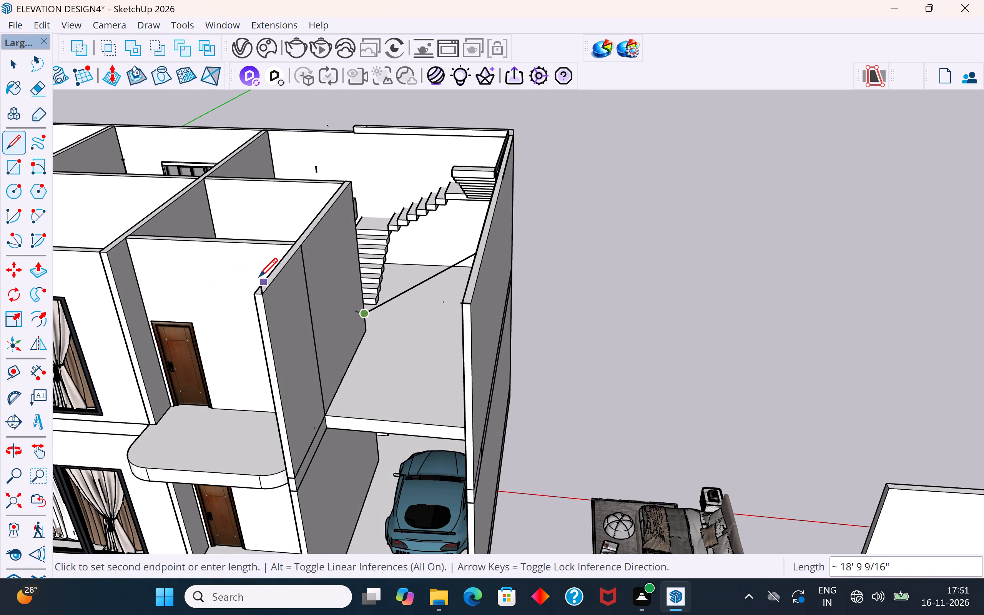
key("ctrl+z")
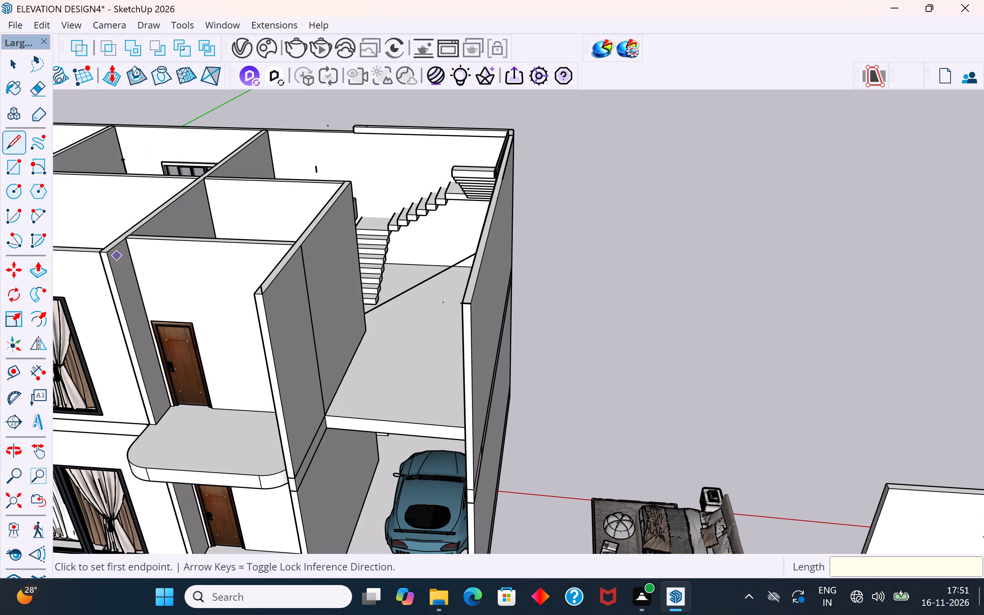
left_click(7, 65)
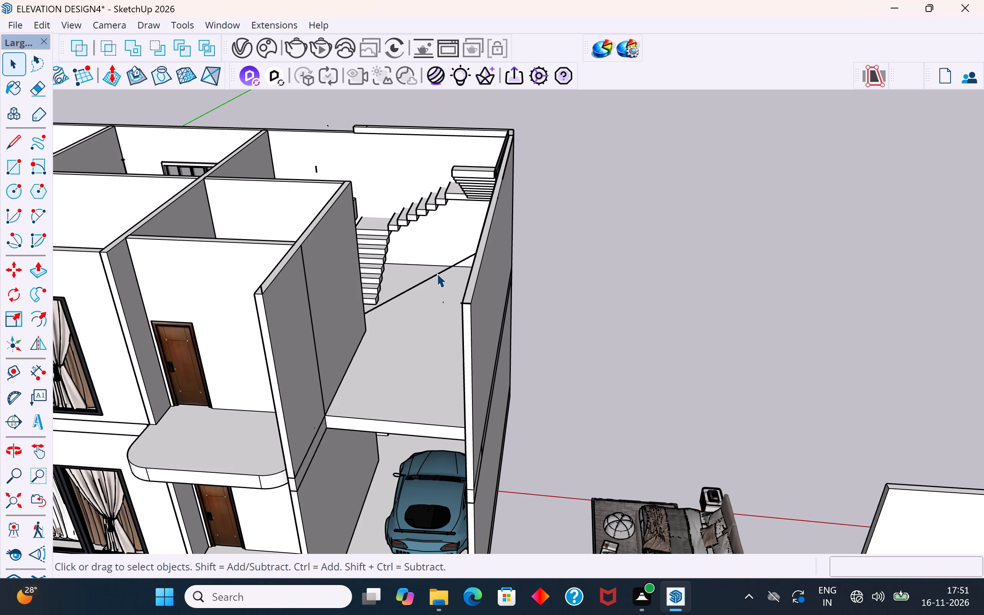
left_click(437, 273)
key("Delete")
Draw a line about 10' 2" long along the red axis, from the inner wall's top edge across the hall to the outer wall.
left_click(15, 140)
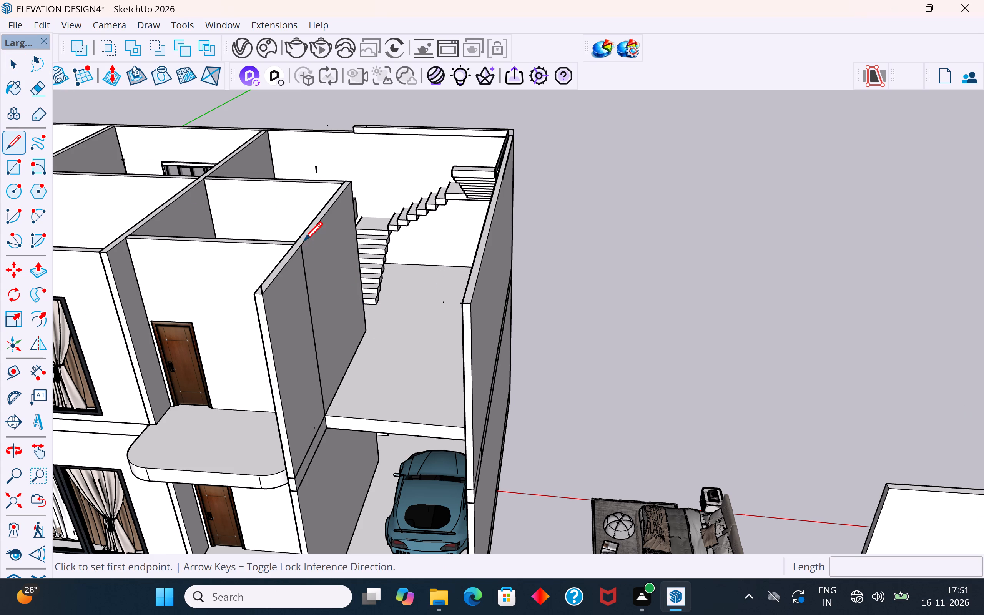
left_click(304, 242)
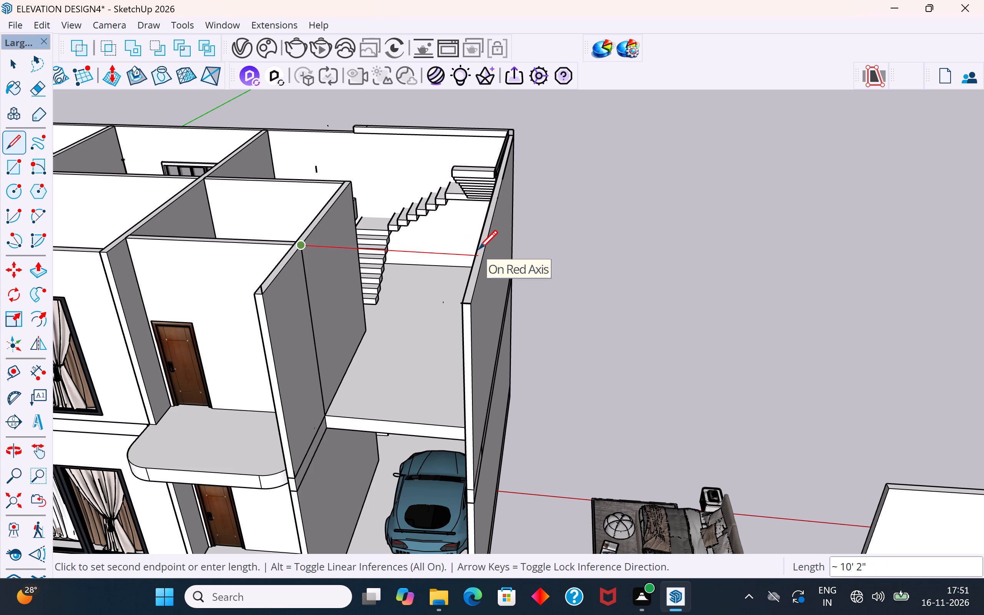
left_click(475, 259)
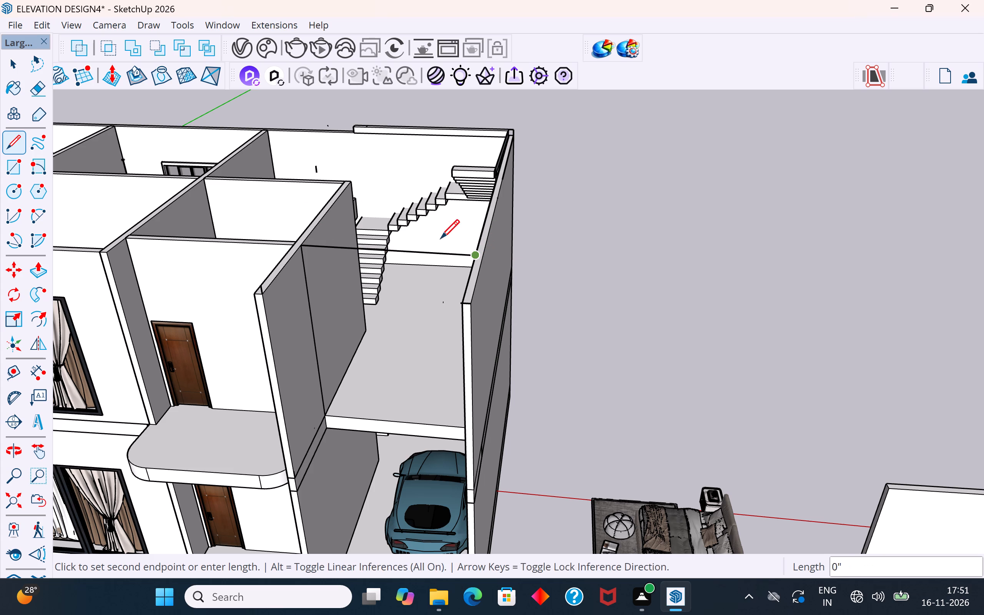
left_click(15, 62)
Draw a horizontal rectangle about 10' 5 1/2" by 10' 10 5/16" over the hall, from the outer wall's top to the inner wall's rear corner.
scroll(573, 302, "down", 5)
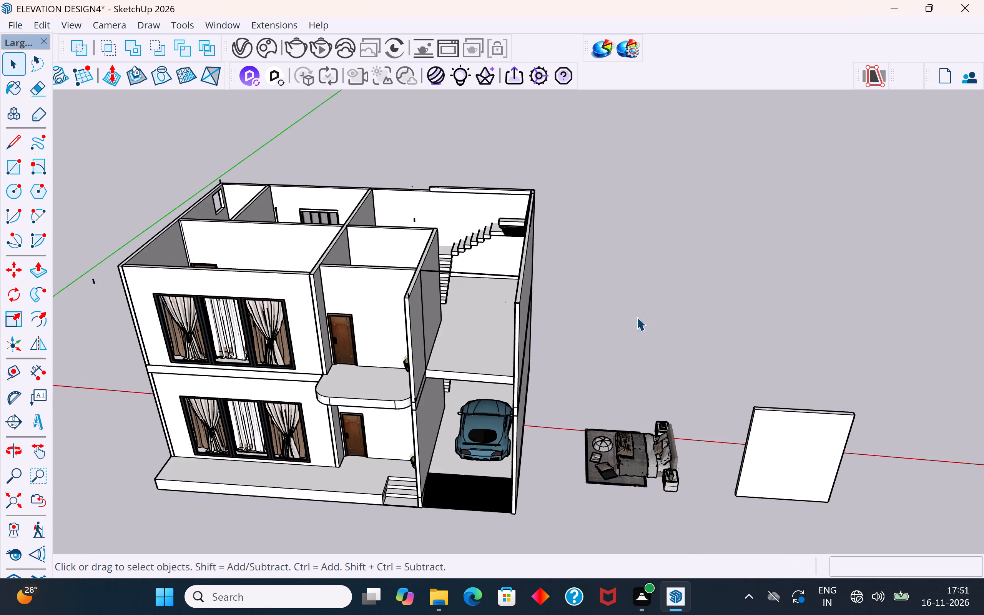
middle_click_drag(691, 330, 857, 340)
middle_click_drag(525, 306, 615, 354)
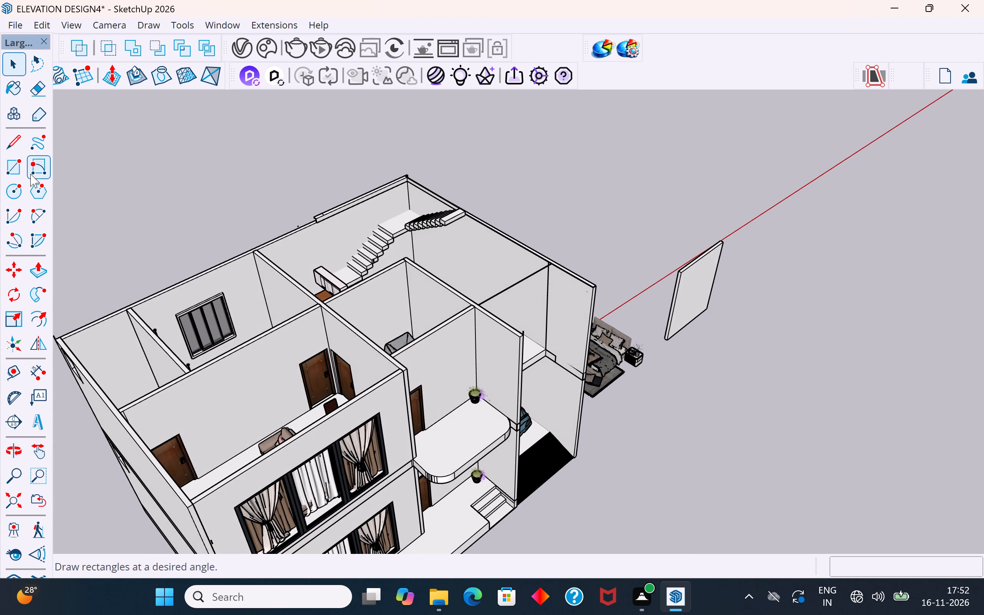
left_click(19, 161)
left_click(549, 265)
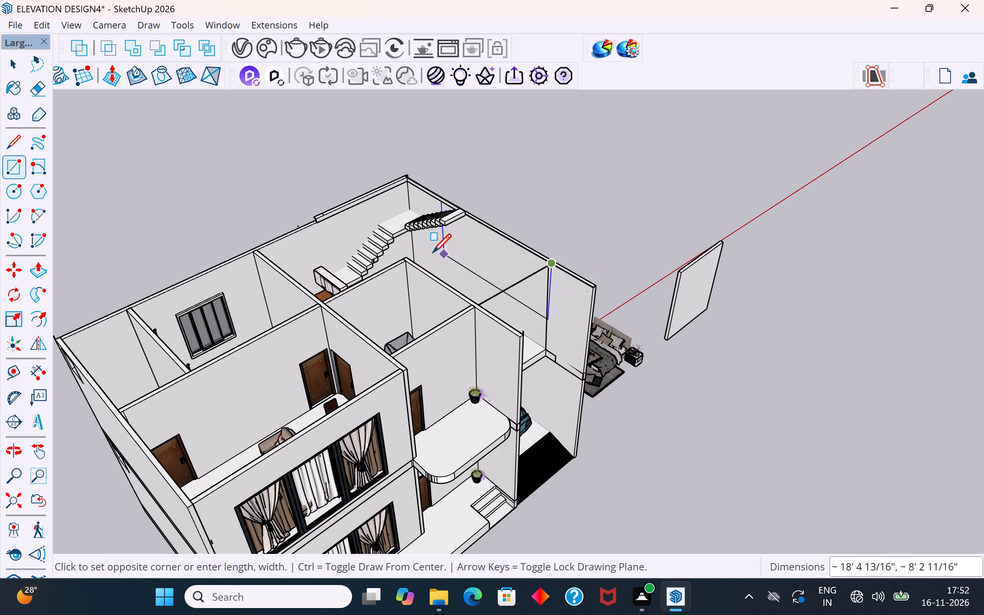
scroll(411, 255, "up", 7)
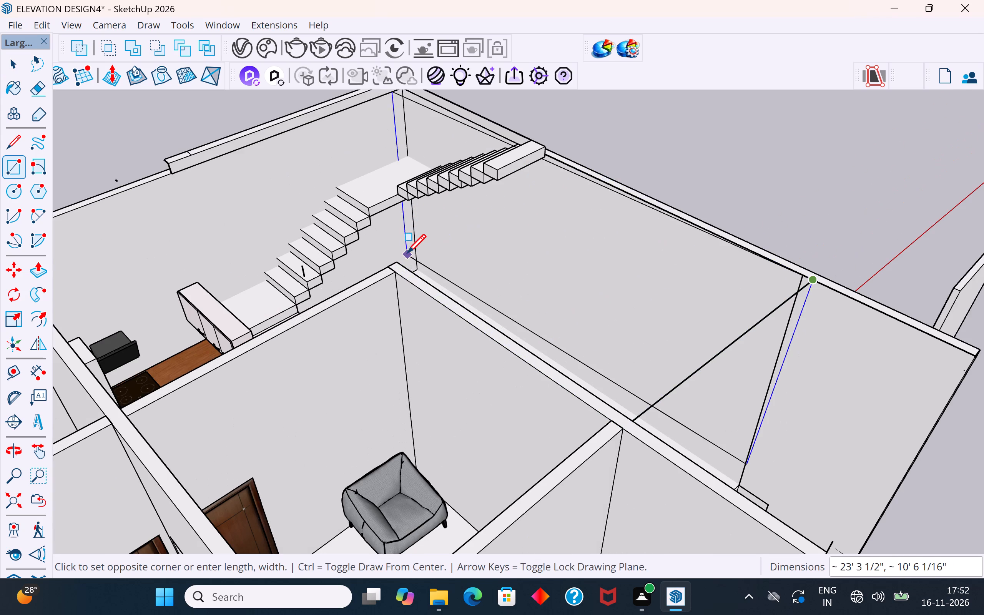
left_click(395, 265)
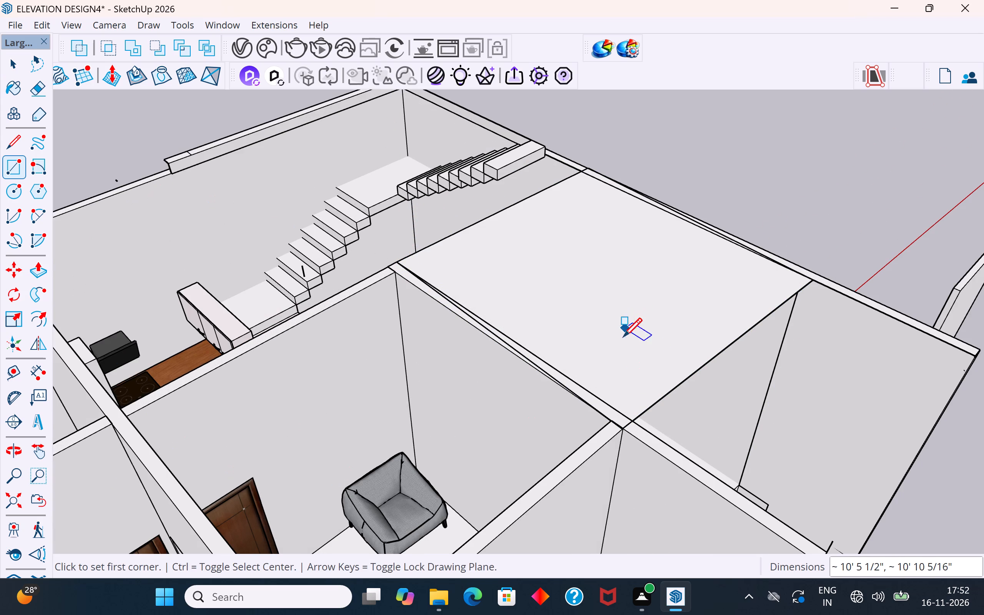
middle_click_drag(630, 342, 922, 382)
left_click(15, 74)
left_click(243, 145)
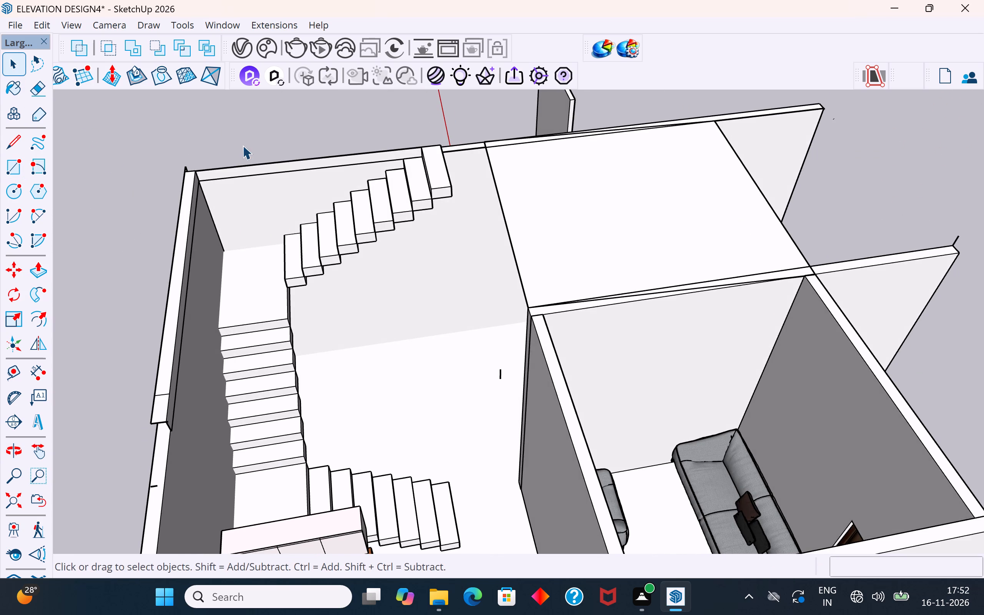
Delete the stray edges of the small leftover piece at the staircase hall's rear outer corner.
middle_click_drag(495, 233, 518, 207)
middle_click_drag(583, 236, 0, 165)
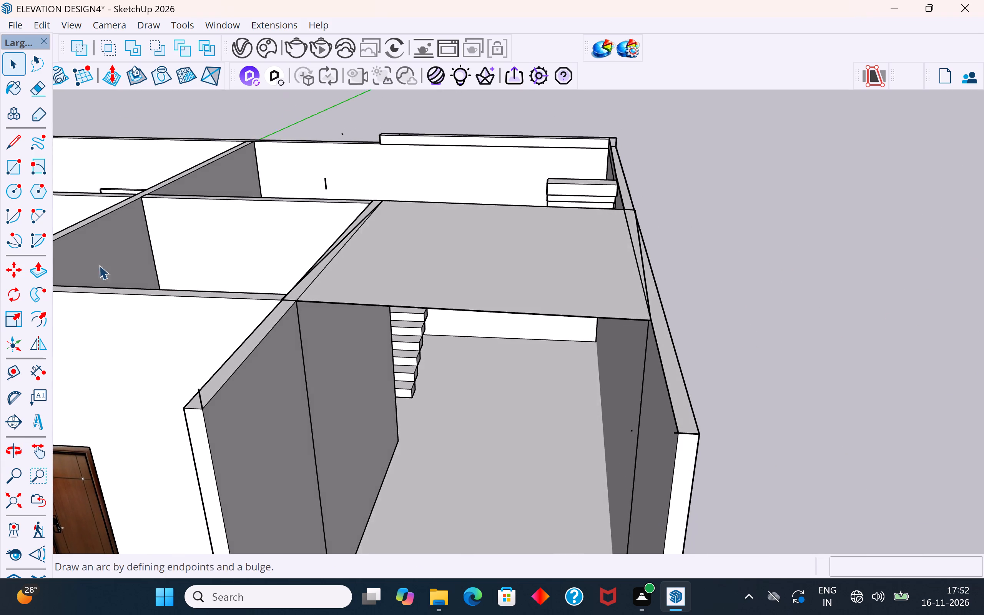
scroll(178, 321, "down", 4)
scroll(500, 140, "up", 15)
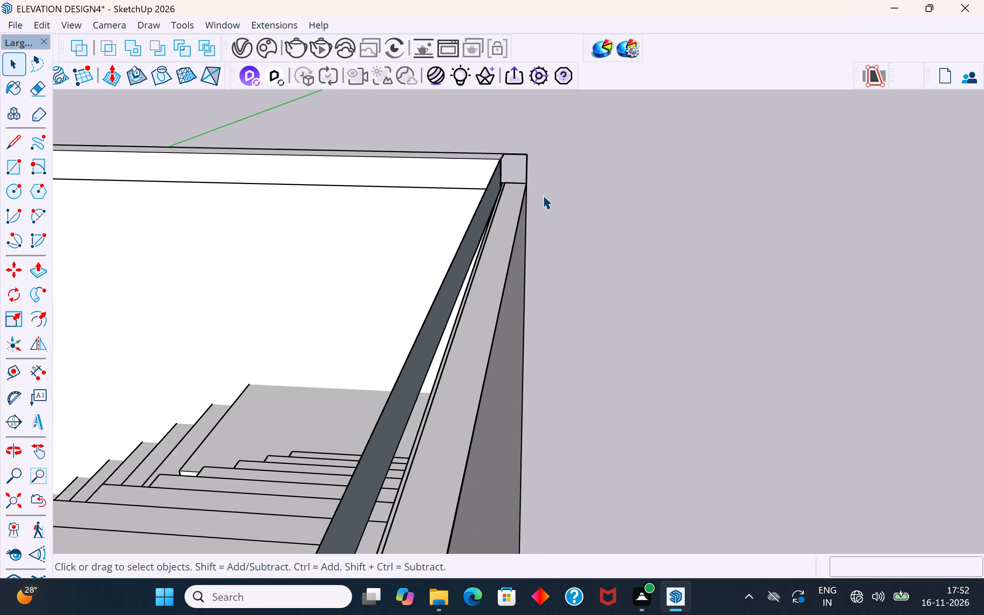
scroll(543, 195, "up", 2)
middle_click_drag(531, 183, 567, 155)
left_click_drag(534, 138, 498, 164)
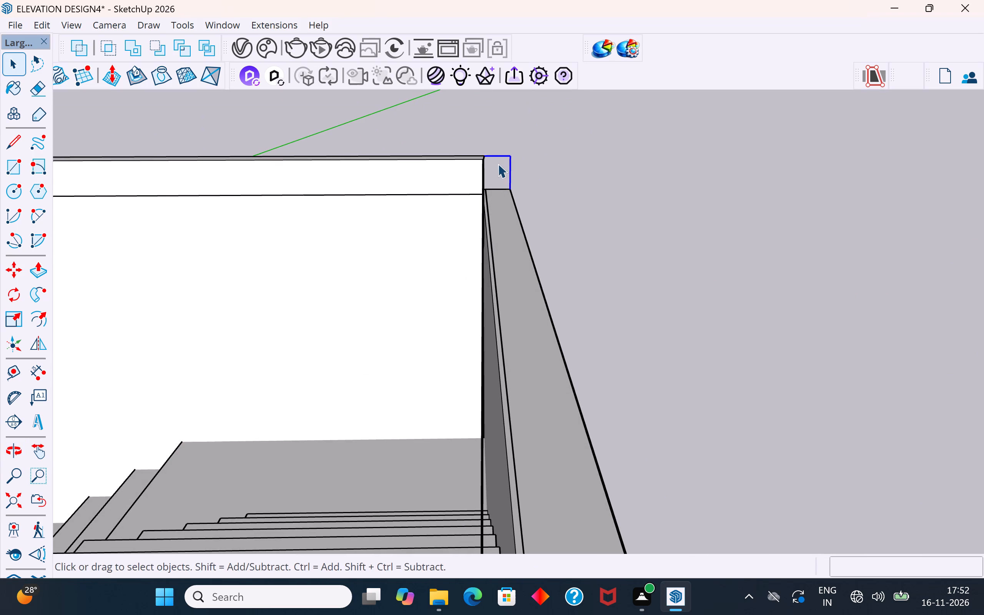
key("Delete")
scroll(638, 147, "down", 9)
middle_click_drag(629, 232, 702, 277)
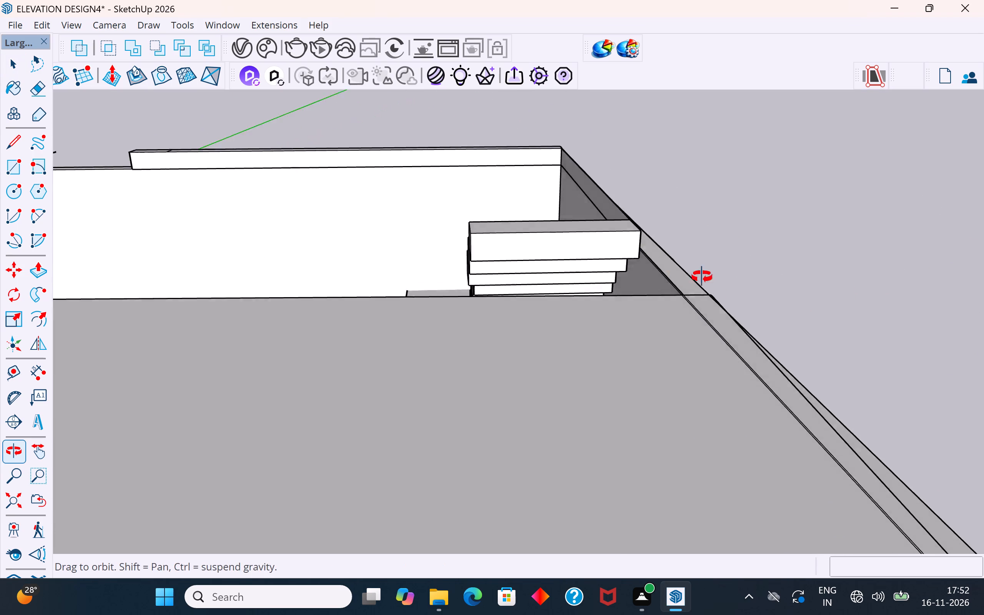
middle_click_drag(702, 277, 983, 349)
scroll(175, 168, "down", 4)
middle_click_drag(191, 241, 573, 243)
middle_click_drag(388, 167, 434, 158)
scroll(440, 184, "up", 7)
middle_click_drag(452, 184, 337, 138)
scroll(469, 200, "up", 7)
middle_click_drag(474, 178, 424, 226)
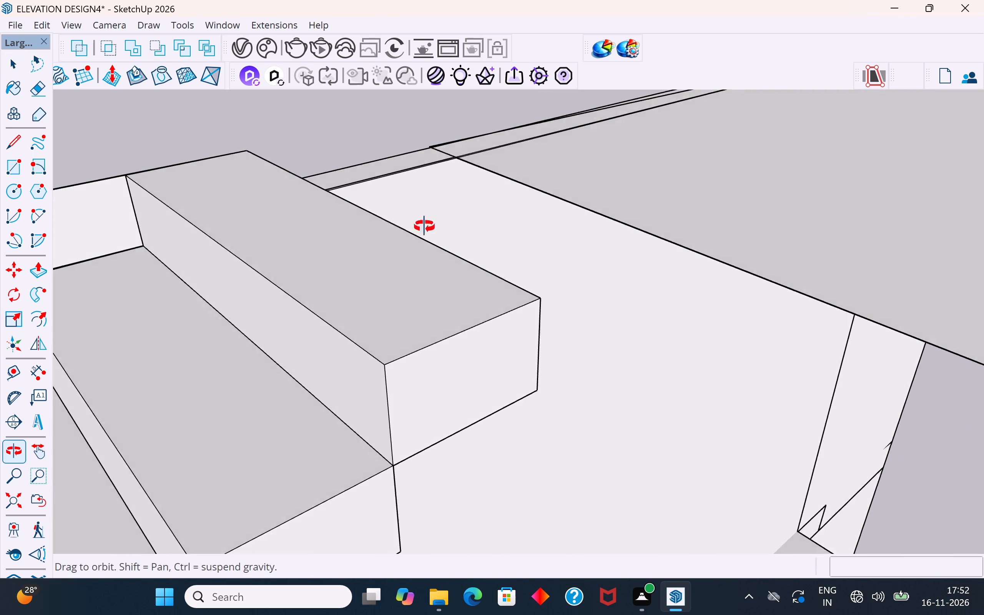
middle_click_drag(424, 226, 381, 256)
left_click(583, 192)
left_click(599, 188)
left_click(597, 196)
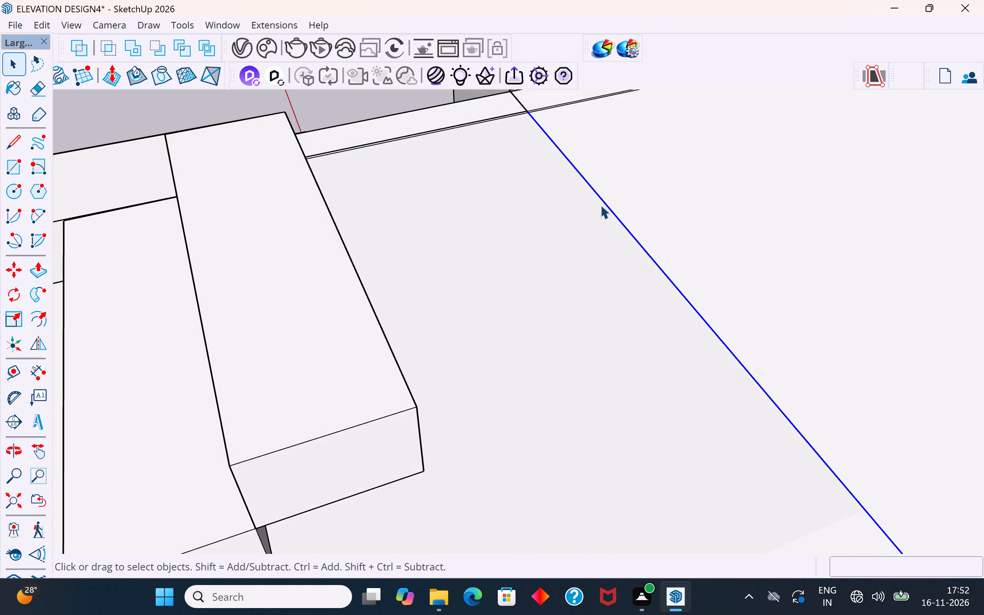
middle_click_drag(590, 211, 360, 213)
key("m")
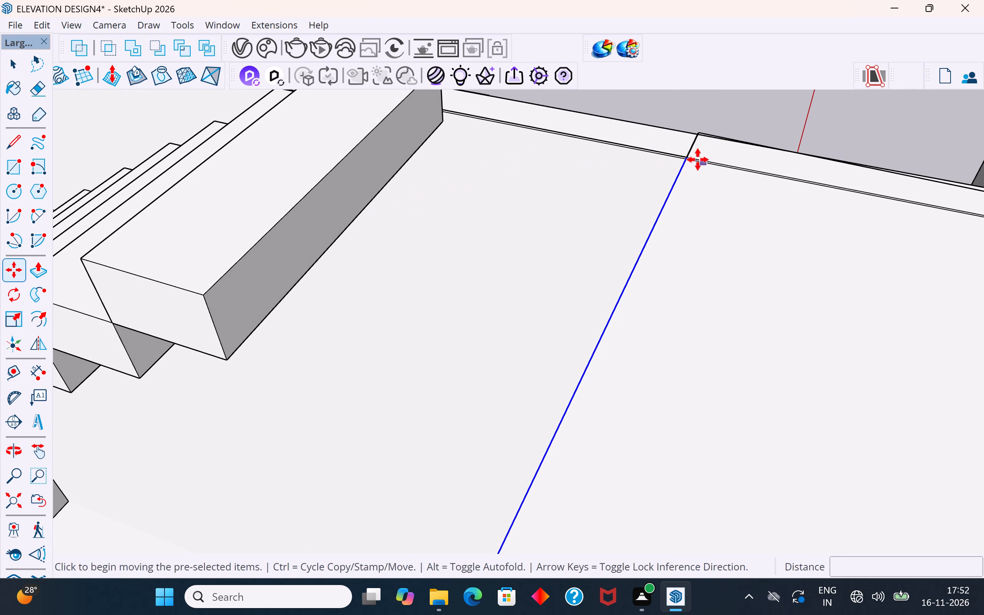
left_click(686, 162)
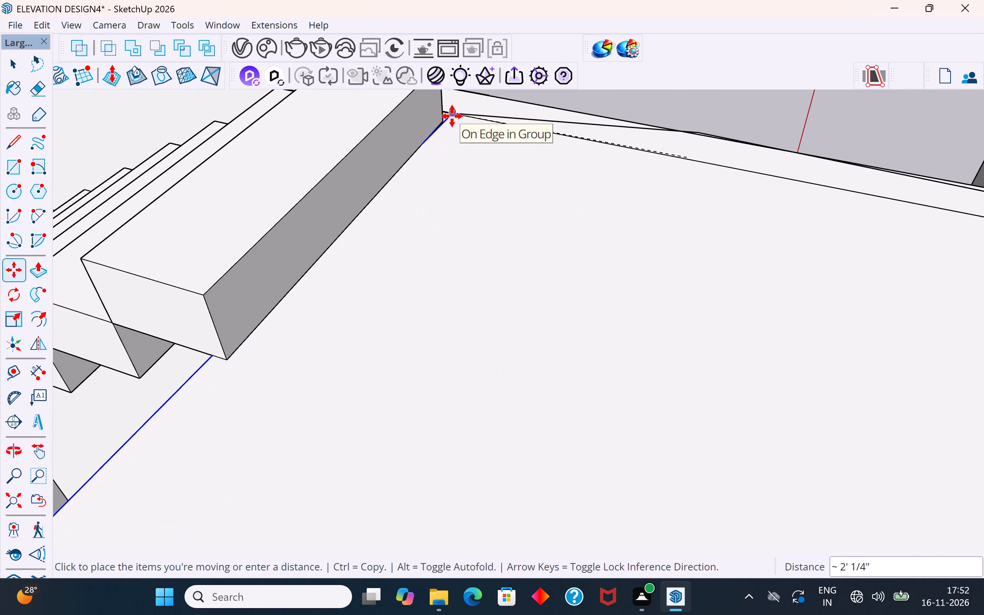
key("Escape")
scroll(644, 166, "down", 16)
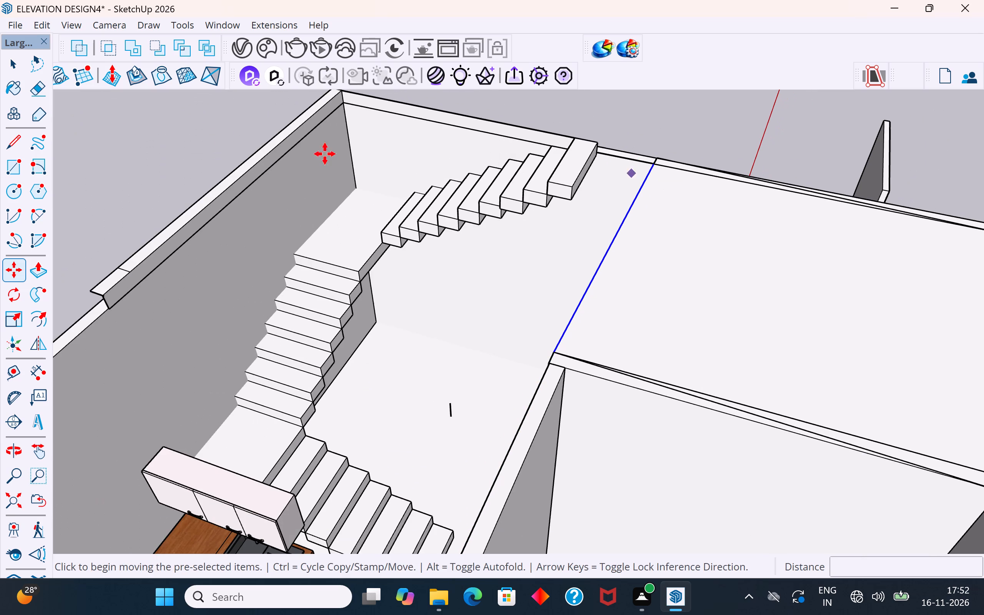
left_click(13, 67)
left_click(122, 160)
Draw a rectangle about 9' 9 3/16" by 2' 3/8" from the top stair tread's rear corner to the inner wall's corner at the roof face.
scroll(723, 172, "down", 10)
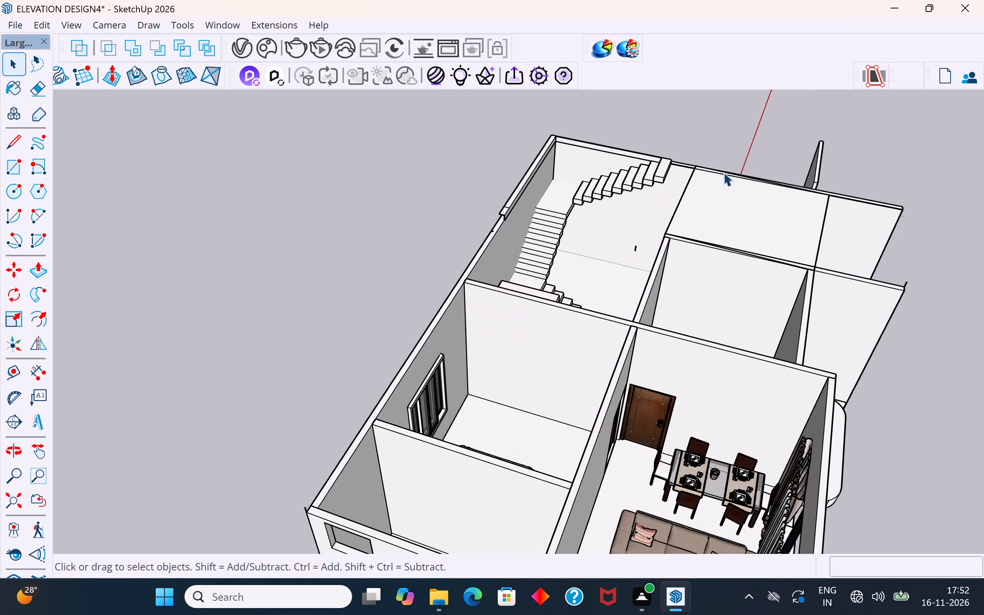
left_click(766, 181)
left_click(757, 209)
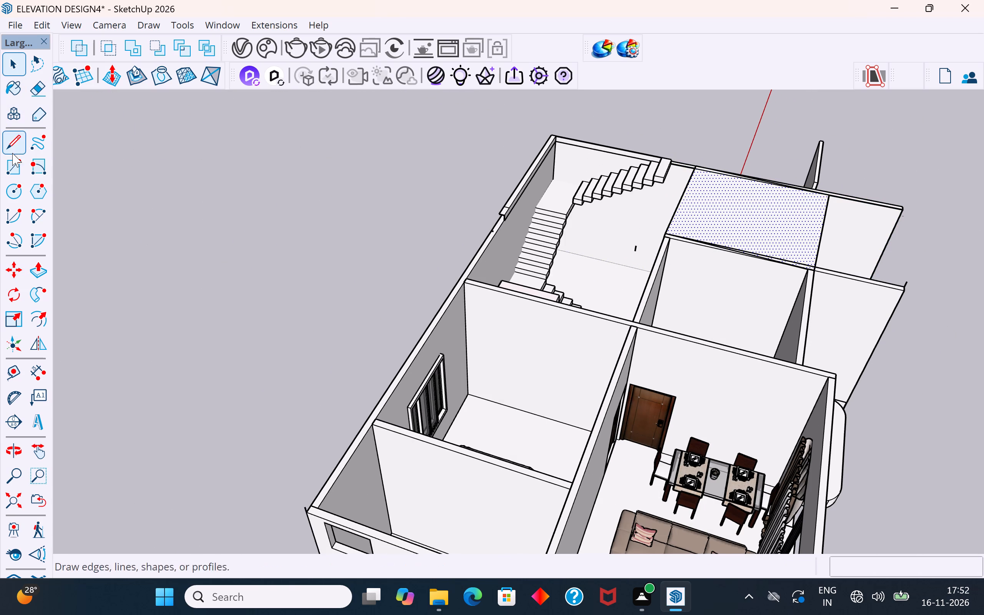
left_click(13, 165)
scroll(664, 169, "up", 11)
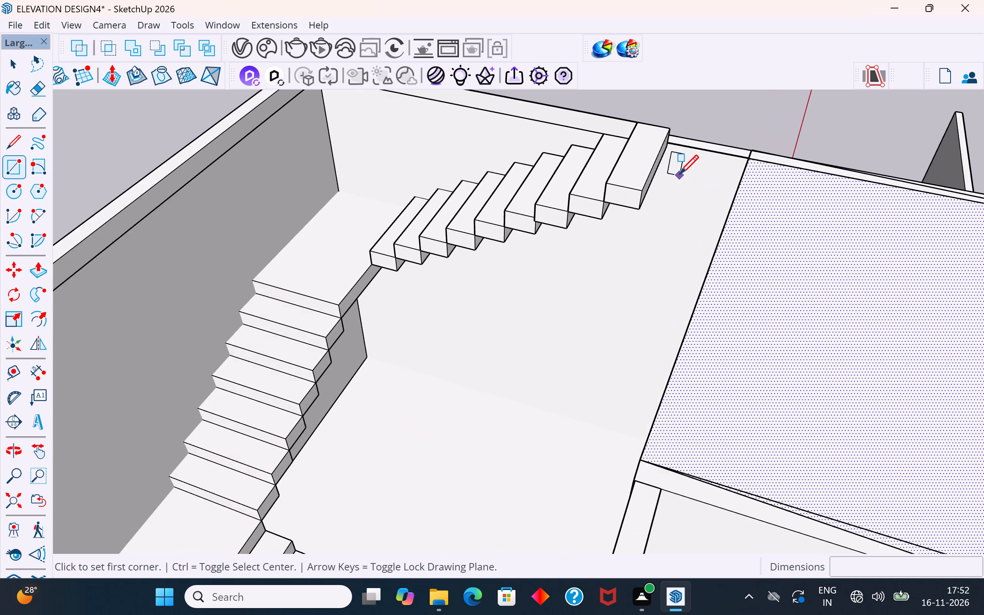
scroll(680, 176, "up", 2)
middle_click_drag(684, 176, 660, 116)
left_click(665, 146)
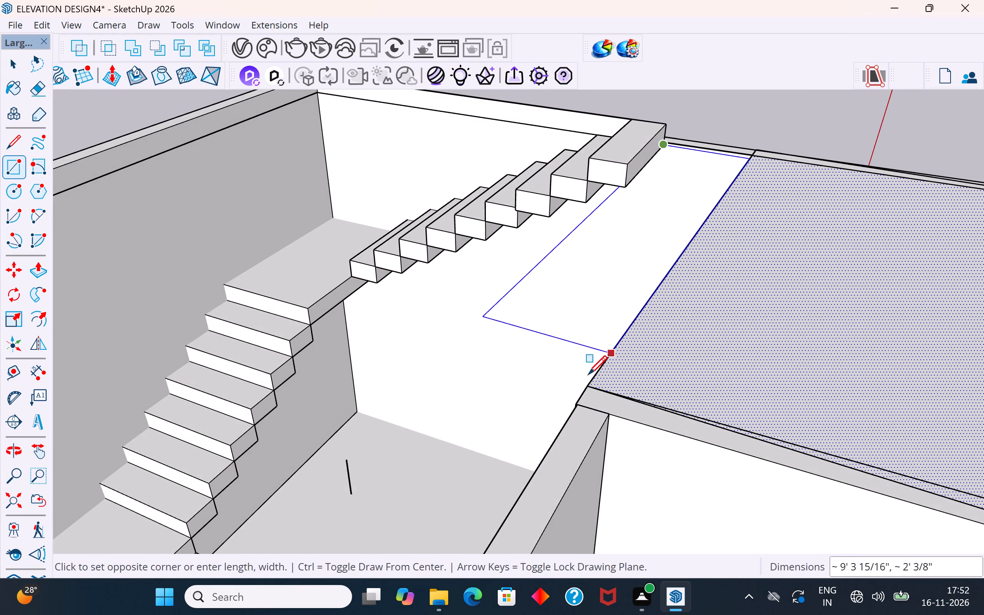
left_click(585, 384)
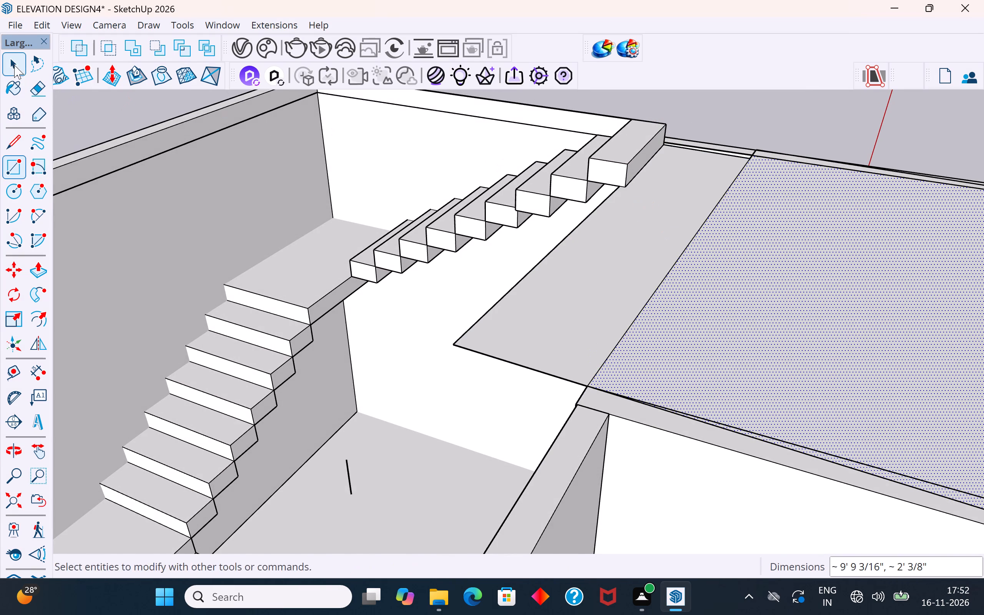
Delete the dividing edge between the new rectangle and the existing hall roof face.
left_click(14, 65)
left_click(744, 131)
left_click(731, 190)
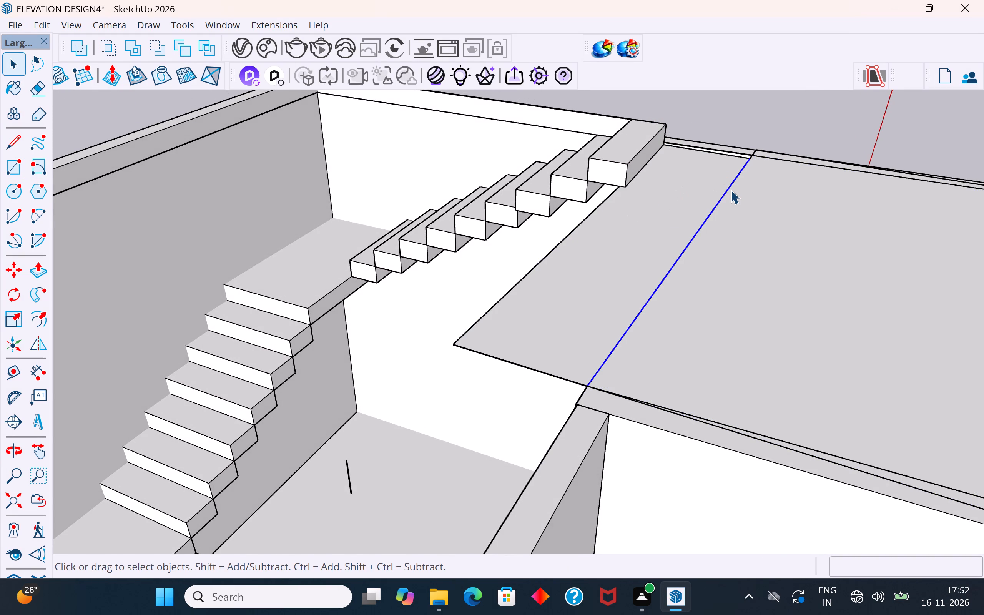
key("Delete")
Delete the stray diagonal edge and the short cross edge on the outer wall's top near the upper stairs.
scroll(757, 148, "up", 9)
left_click(740, 165)
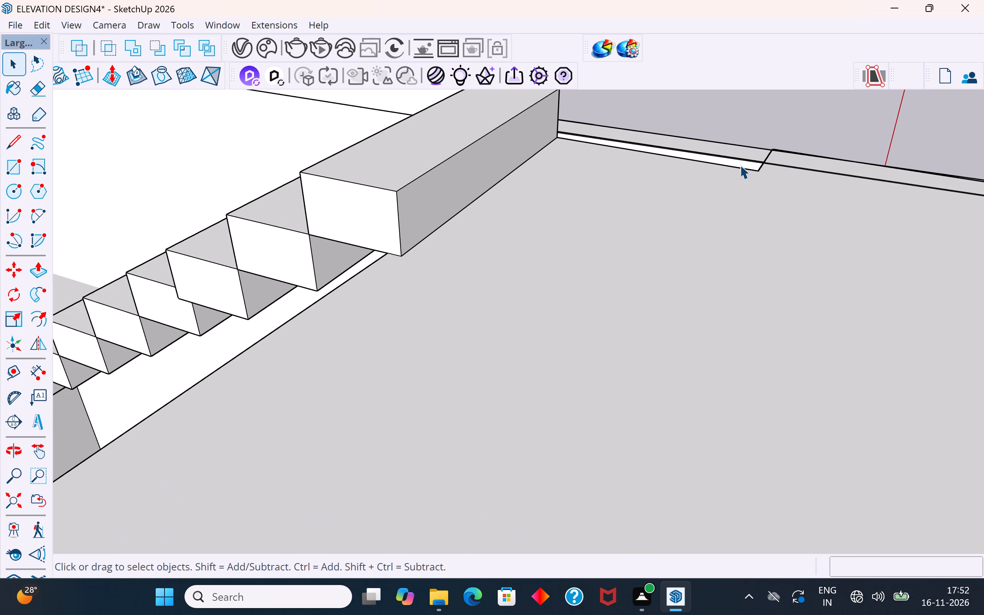
left_click(755, 173)
left_click(769, 128)
scroll(760, 155, "up", 3)
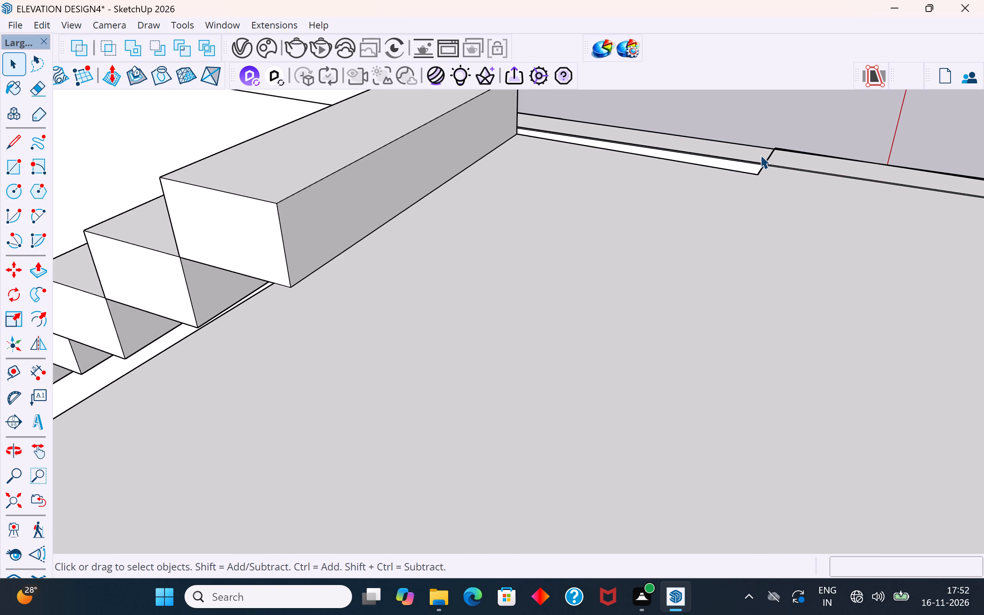
middle_click_drag(749, 170, 382, 296)
scroll(377, 303, "down", 8)
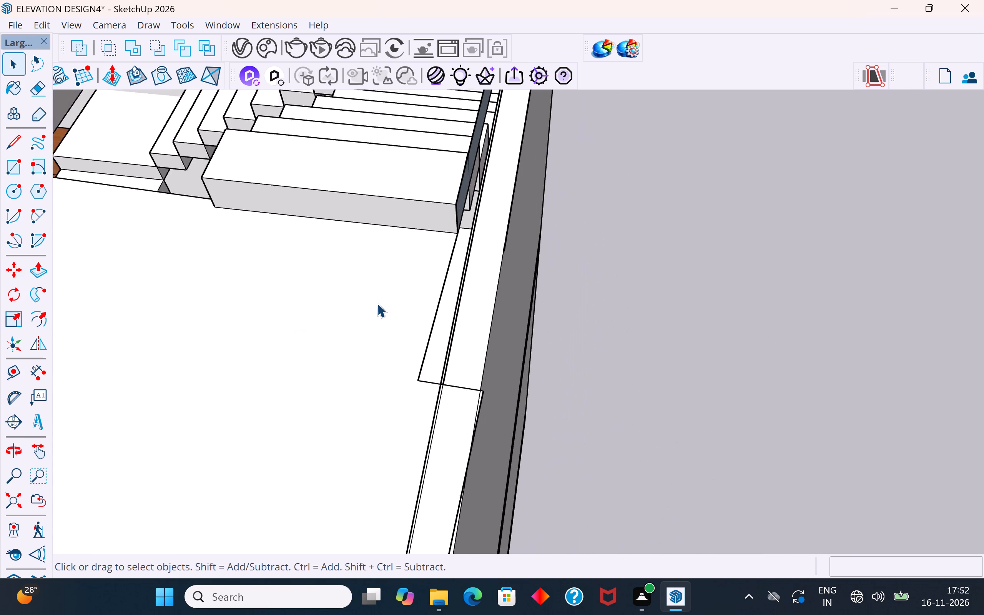
scroll(377, 303, "down", 2)
middle_click_drag(436, 322, 476, 171)
scroll(393, 390, "down", 5)
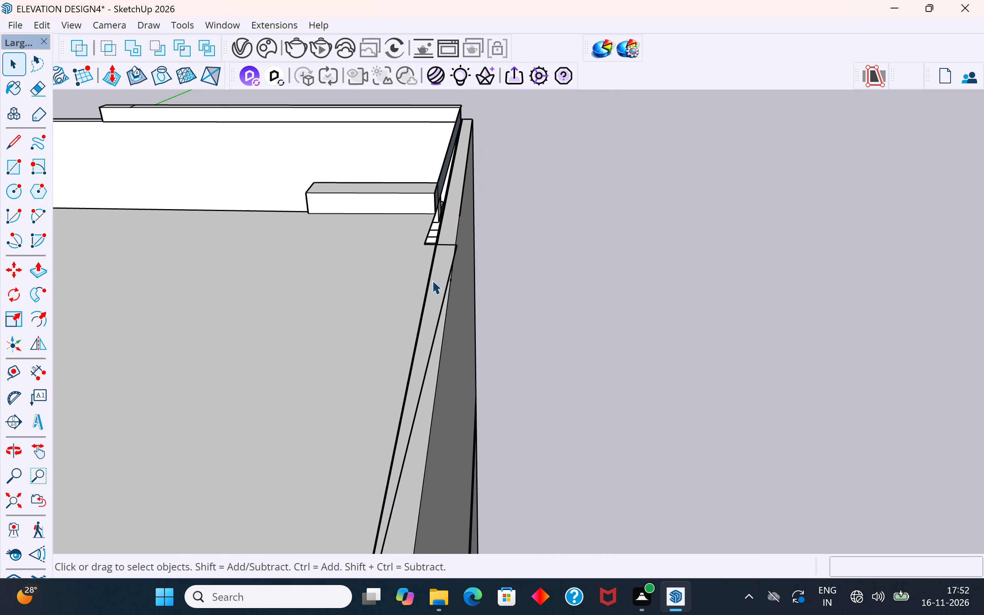
middle_click_drag(434, 268, 438, 206)
left_click(440, 190)
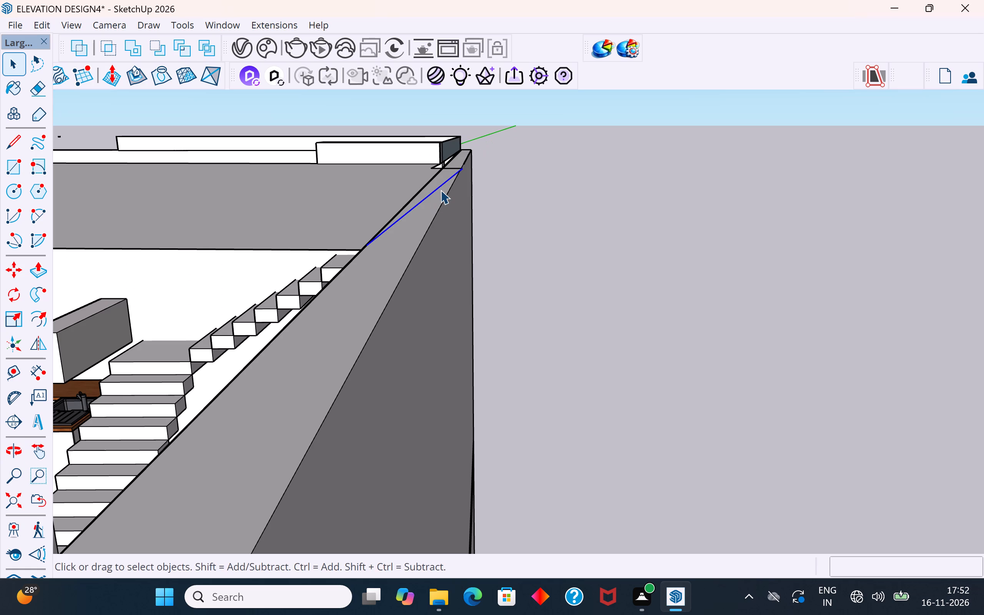
key("Delete")
scroll(454, 163, "up", 9)
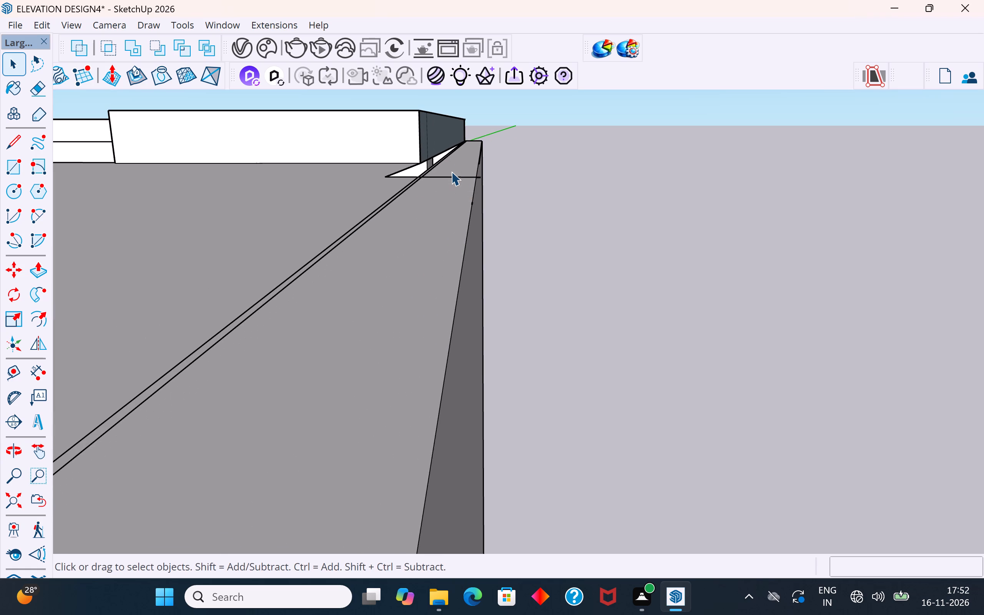
left_click(451, 171)
left_click(454, 179)
key("Delete")
Delete the short stray edge along the outer wall's top outer edge near the staircase.
scroll(421, 276, "down", 4)
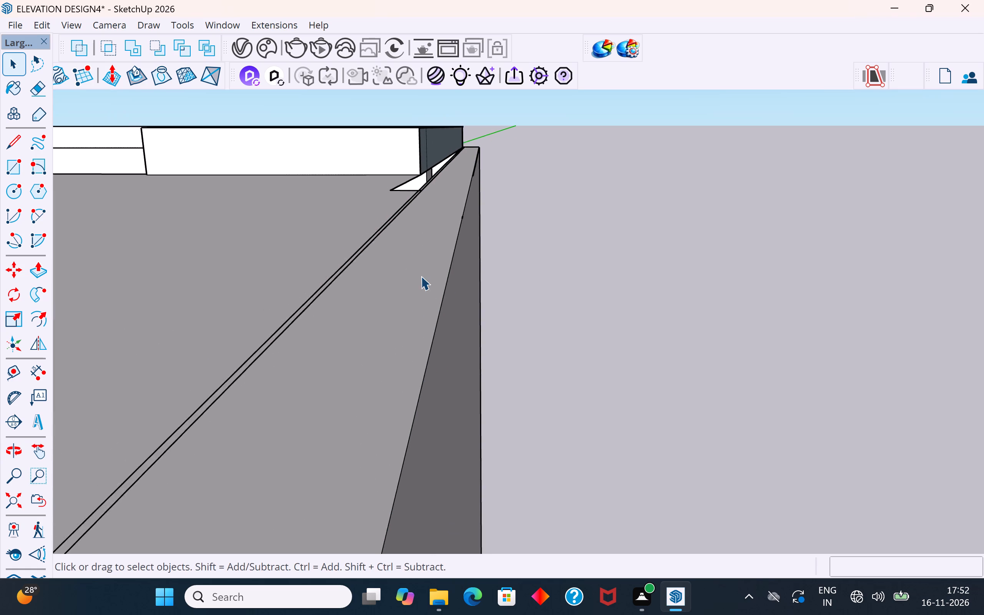
middle_click_drag(424, 275, 427, 321)
scroll(430, 314, "down", 1)
scroll(450, 235, "up", 11)
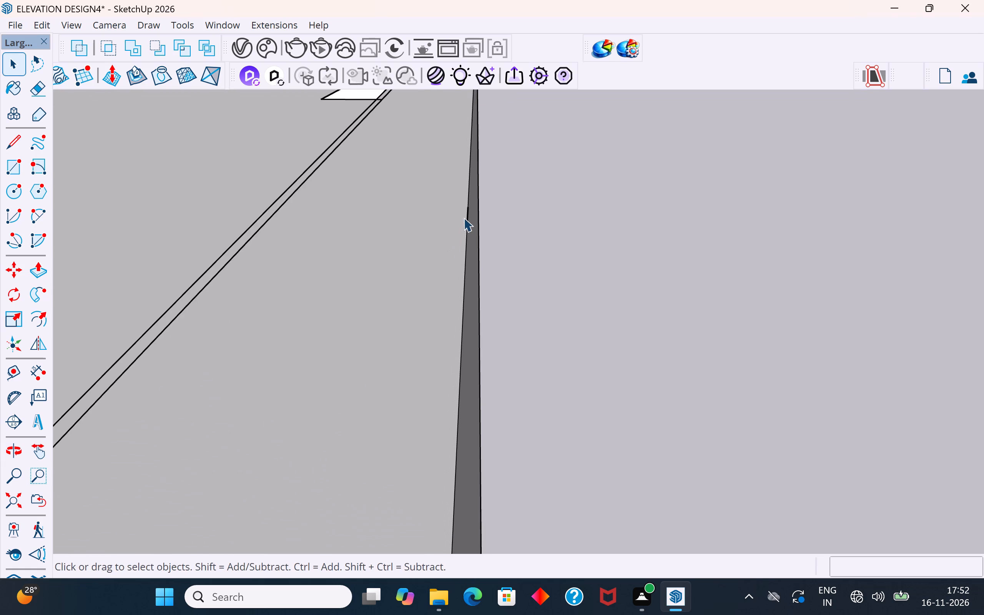
left_click(467, 214)
key("Delete")
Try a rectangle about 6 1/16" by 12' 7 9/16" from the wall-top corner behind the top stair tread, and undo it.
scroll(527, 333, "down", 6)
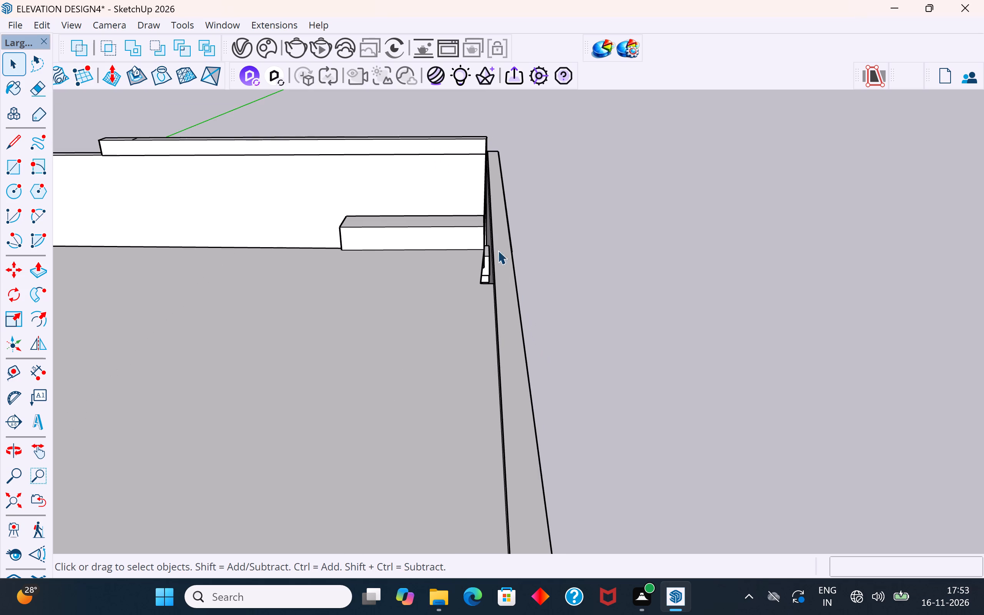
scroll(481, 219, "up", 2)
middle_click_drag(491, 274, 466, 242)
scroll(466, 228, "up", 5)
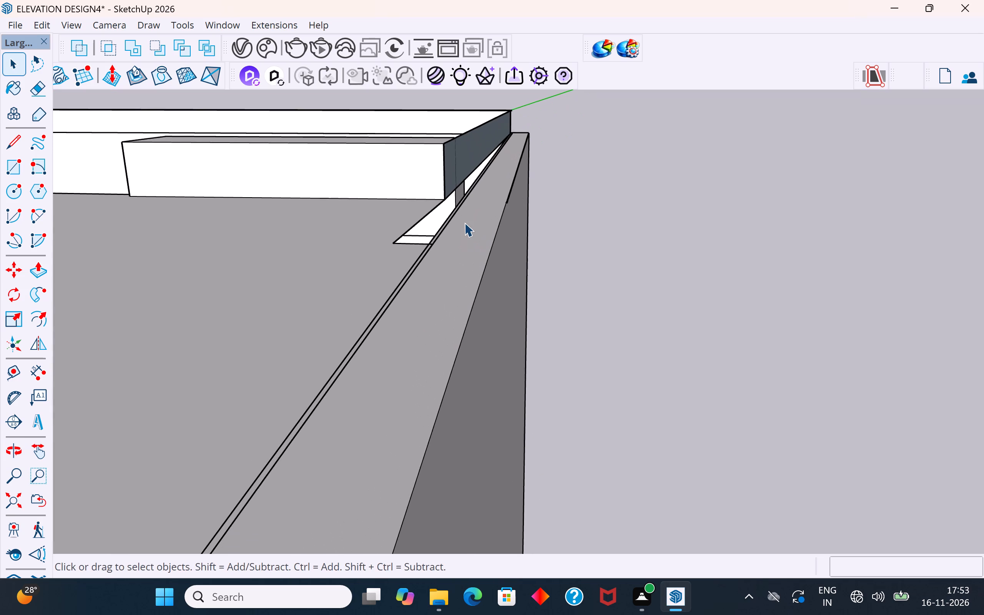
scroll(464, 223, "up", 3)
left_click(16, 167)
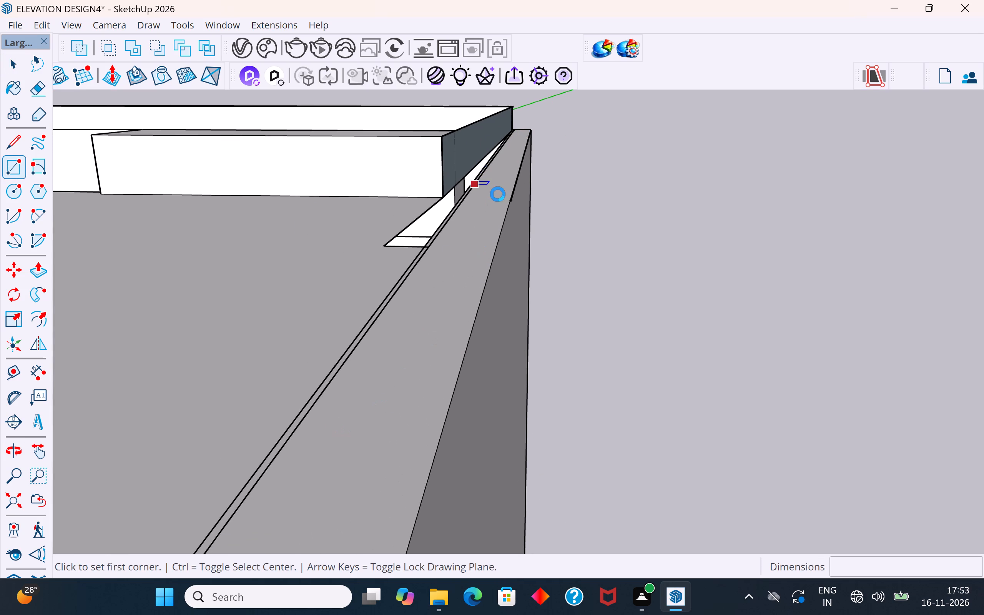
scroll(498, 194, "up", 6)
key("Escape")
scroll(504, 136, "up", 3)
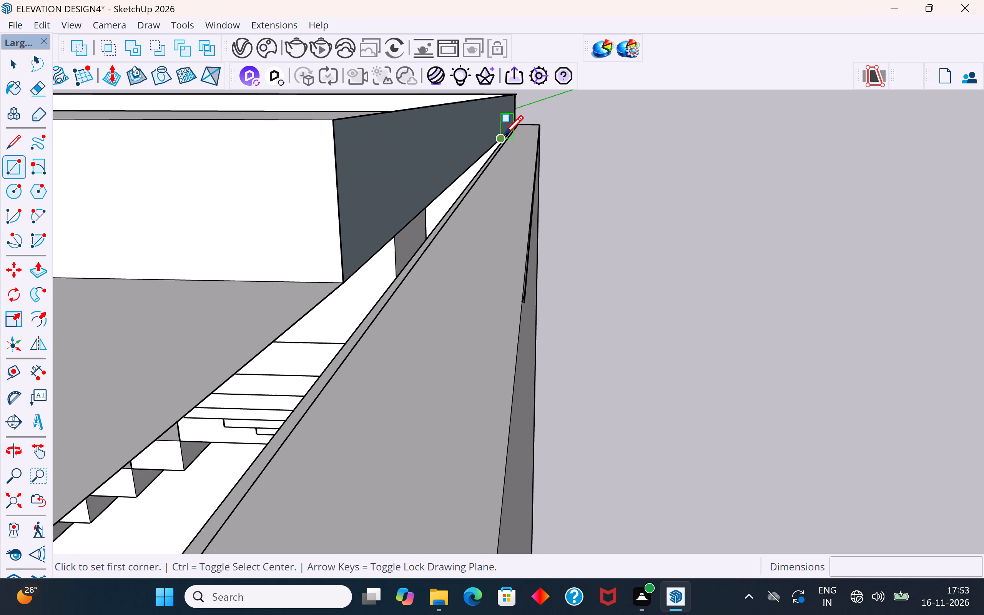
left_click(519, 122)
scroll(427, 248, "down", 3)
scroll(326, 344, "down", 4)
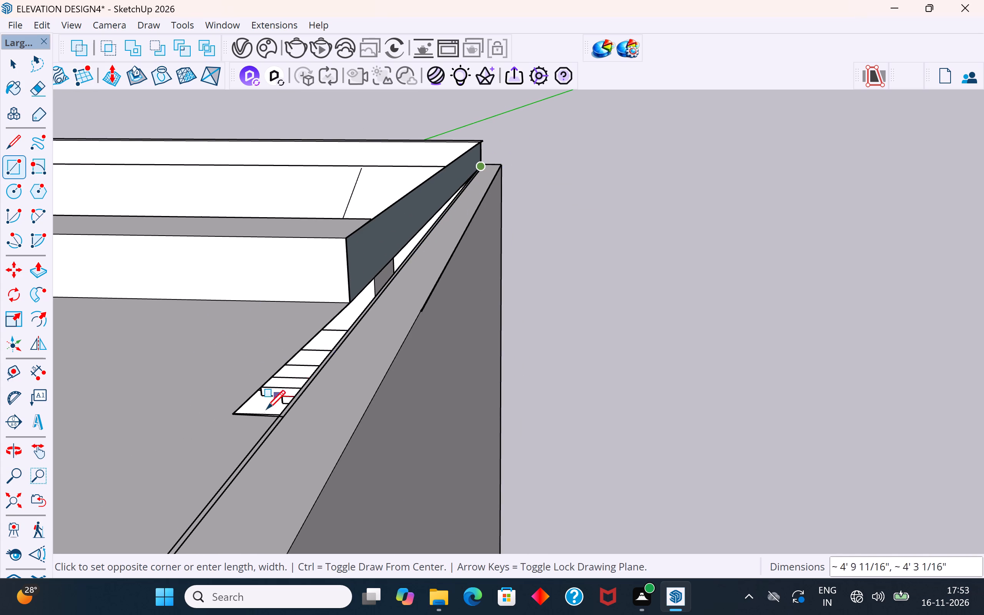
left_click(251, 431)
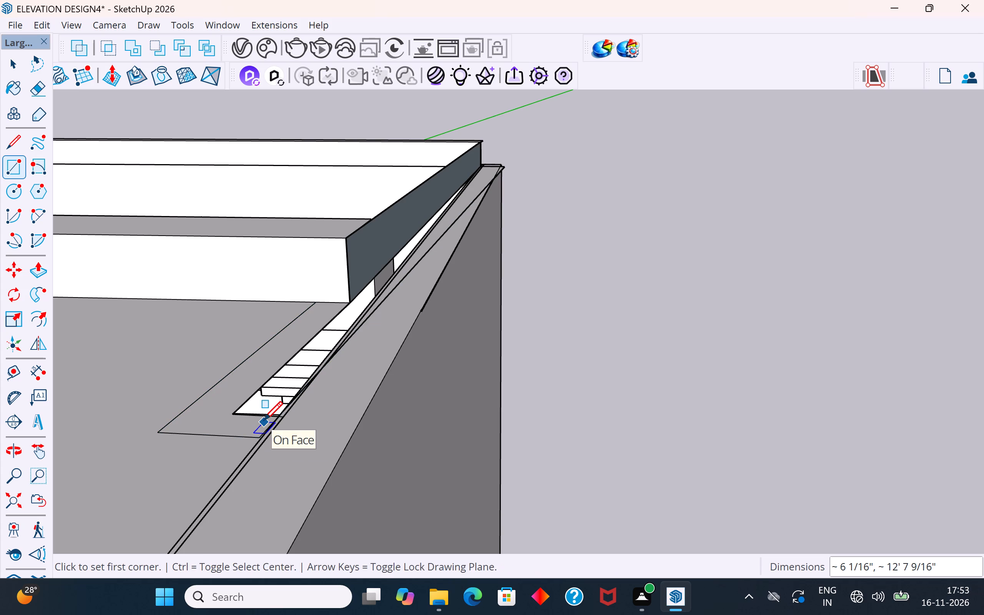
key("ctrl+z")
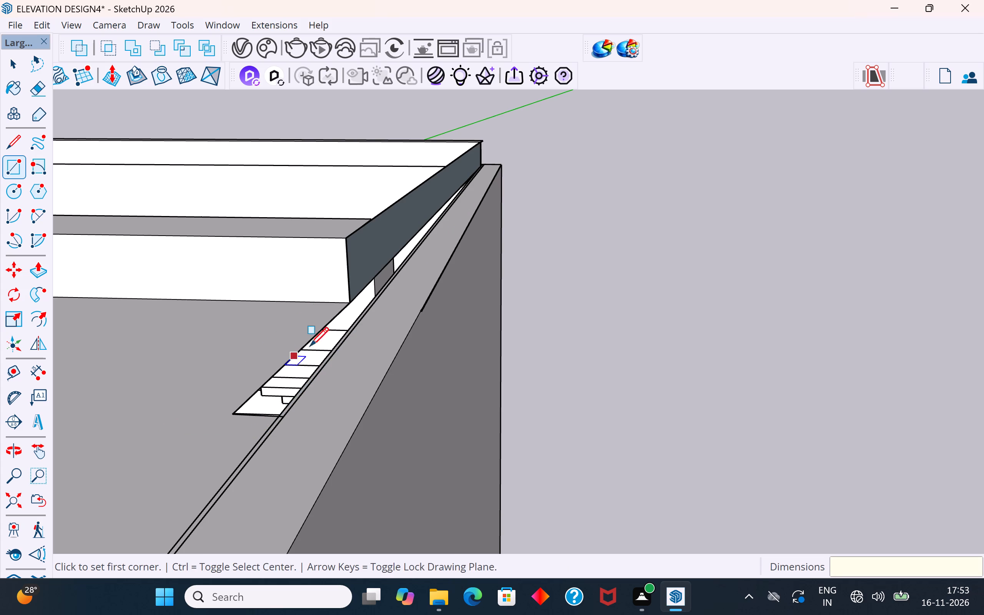
Draw a rectangle about 4 15/16" by 2' 3 11/16" from the top stair tread's lower corner over the gap beside the outer wall.
left_click(348, 303)
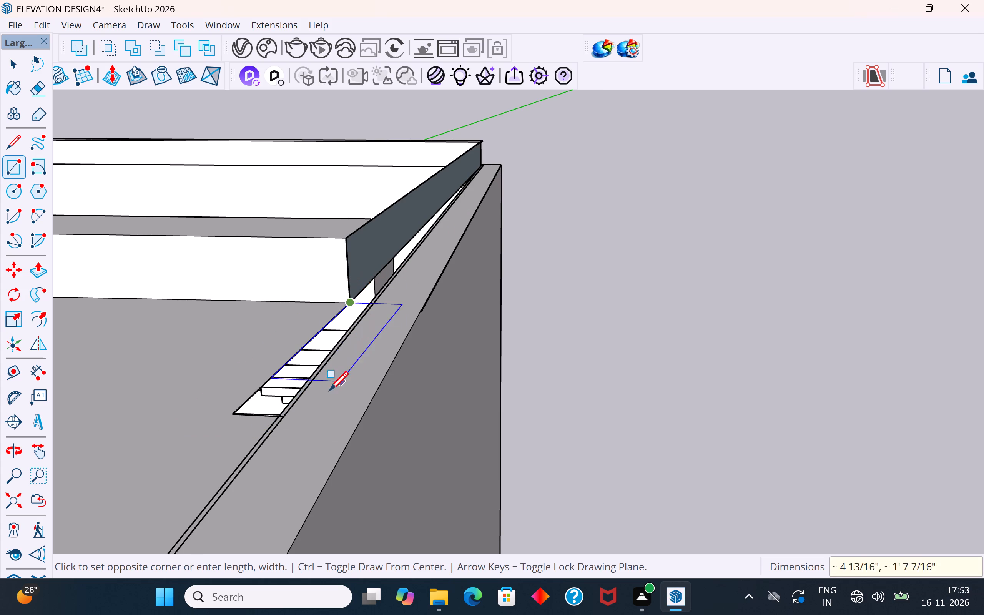
left_click(292, 444)
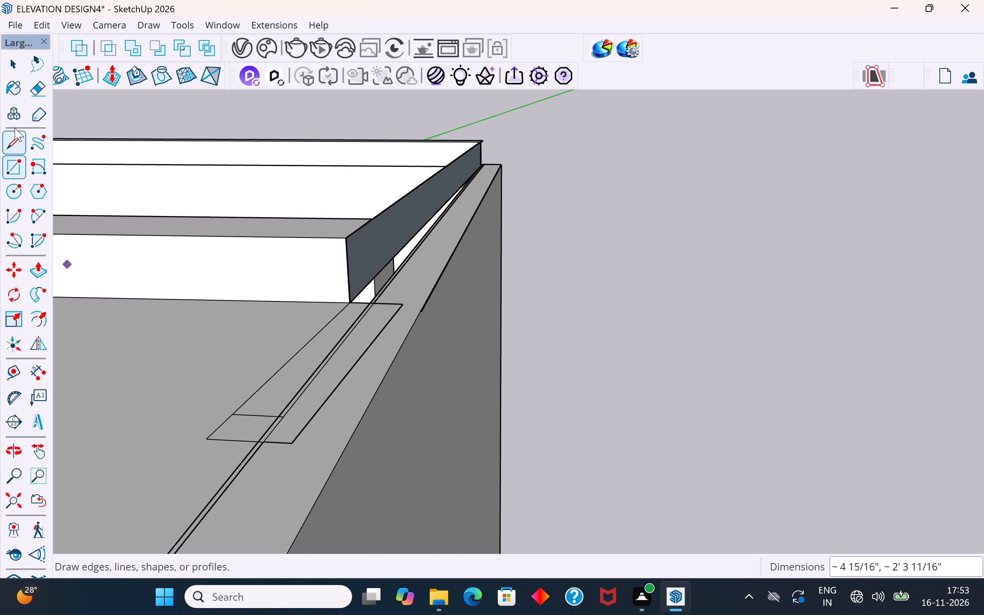
Erase the gap-filling rectangle's surplus edges on the roof face and on the outer wall's top.
left_click(12, 67)
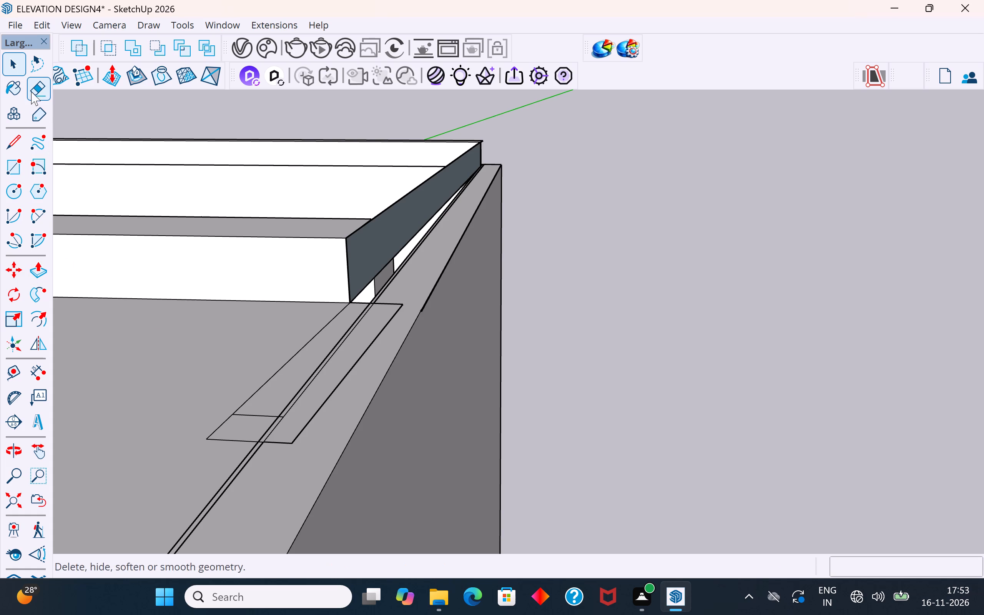
left_click(34, 87)
left_click_drag(225, 465, 253, 389)
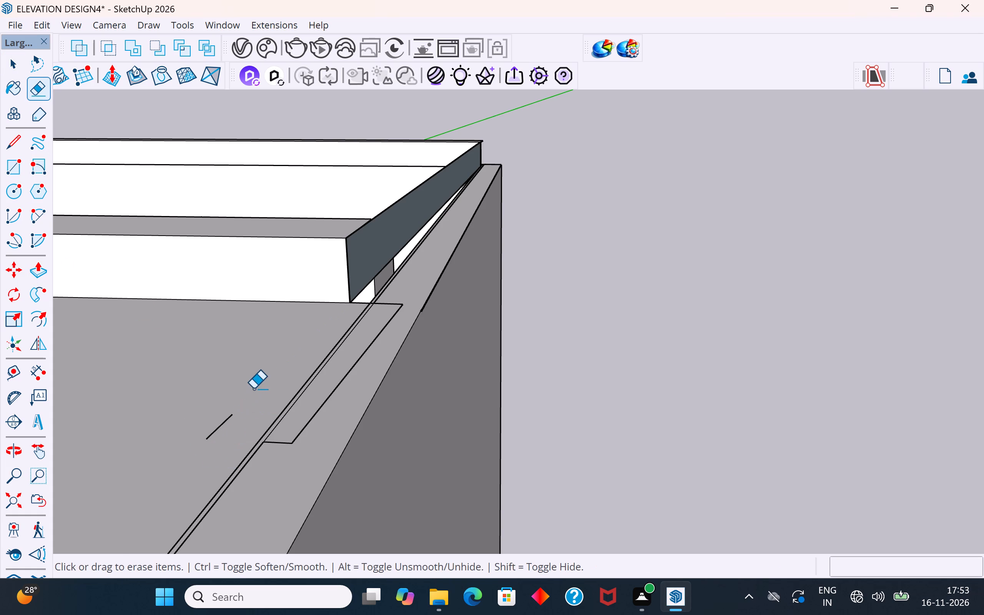
left_click_drag(216, 424, 225, 412)
left_click(223, 429)
left_click_drag(226, 424, 226, 419)
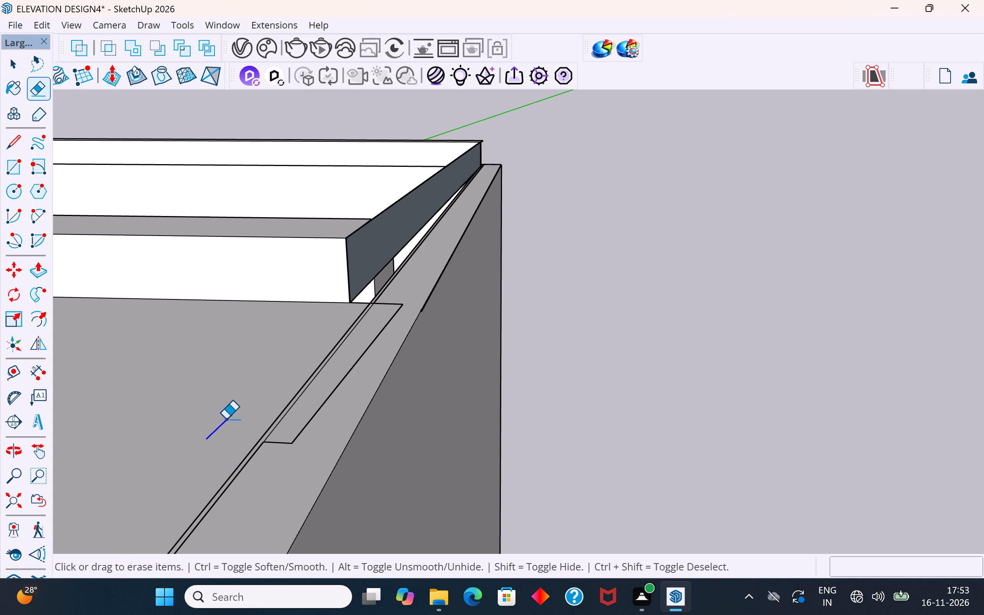
left_click_drag(226, 419, 226, 404)
left_click_drag(307, 418, 312, 431)
left_click_drag(285, 440, 284, 441)
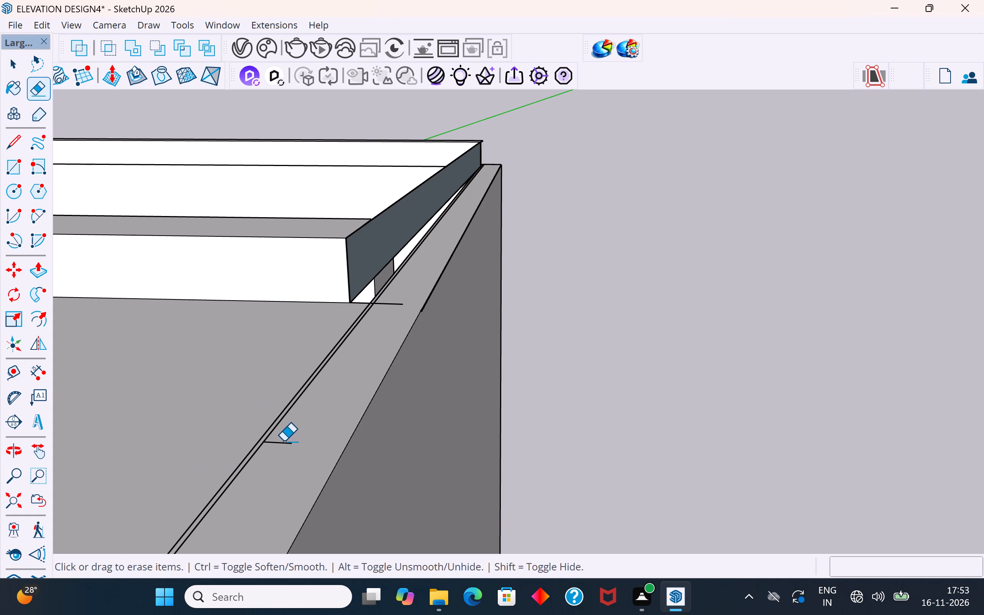
left_click_drag(284, 441, 278, 456)
left_click_drag(397, 297, 382, 326)
scroll(427, 294, "up", 2)
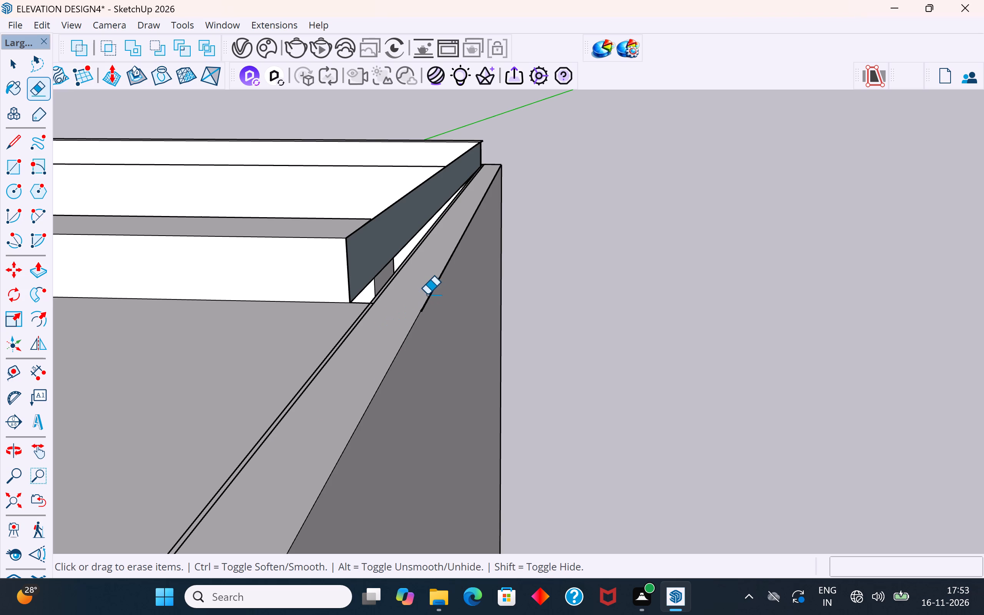
Delete the stray edges floating beside the outer wall's top outer edge near the staircase.
scroll(427, 294, "up", 14)
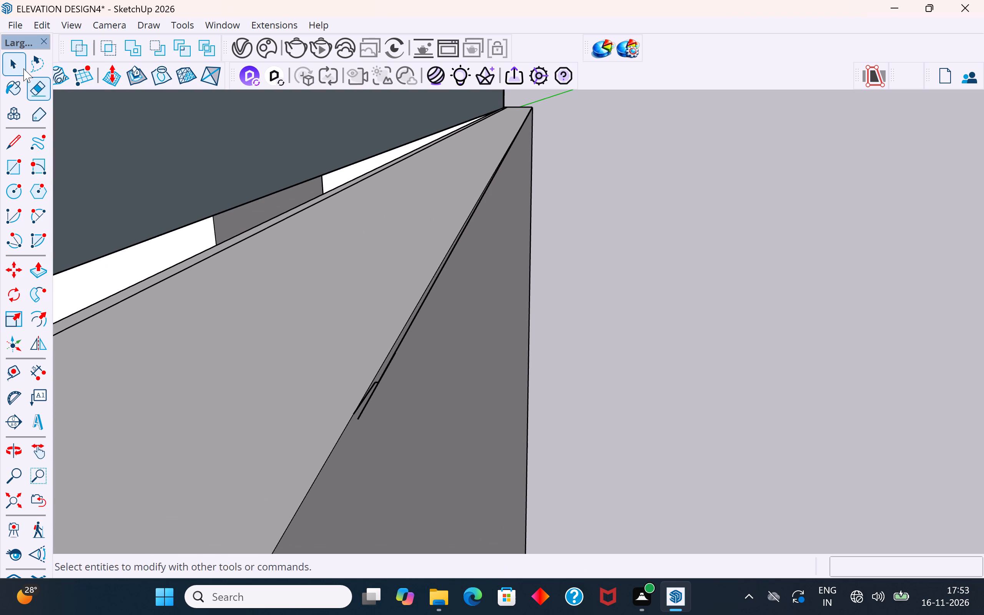
left_click(19, 66)
middle_click_drag(385, 326, 427, 310)
scroll(417, 376, "up", 8)
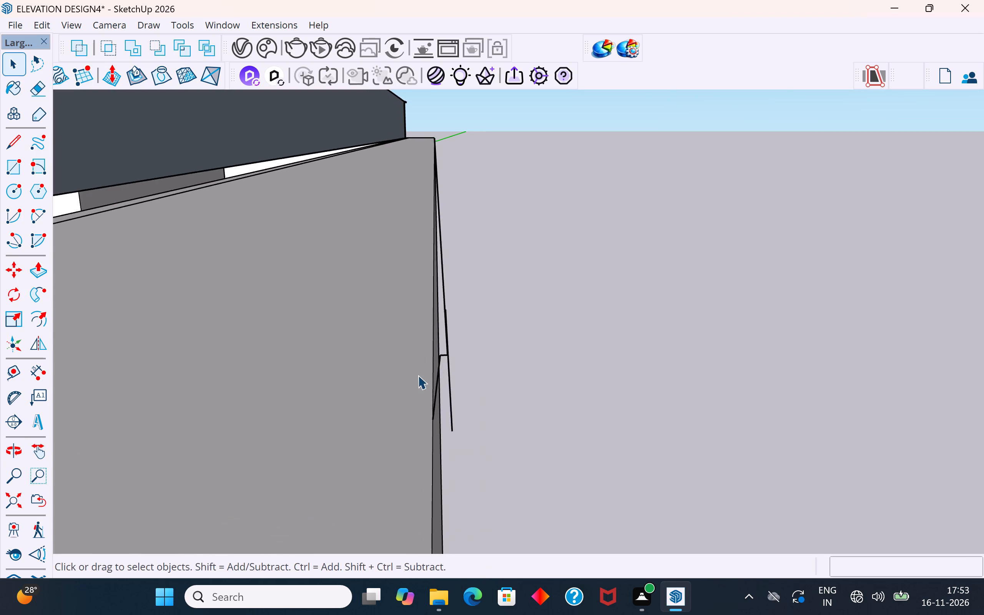
scroll(418, 375, "up", 4)
middle_click_drag(431, 376, 467, 384)
left_click(450, 361)
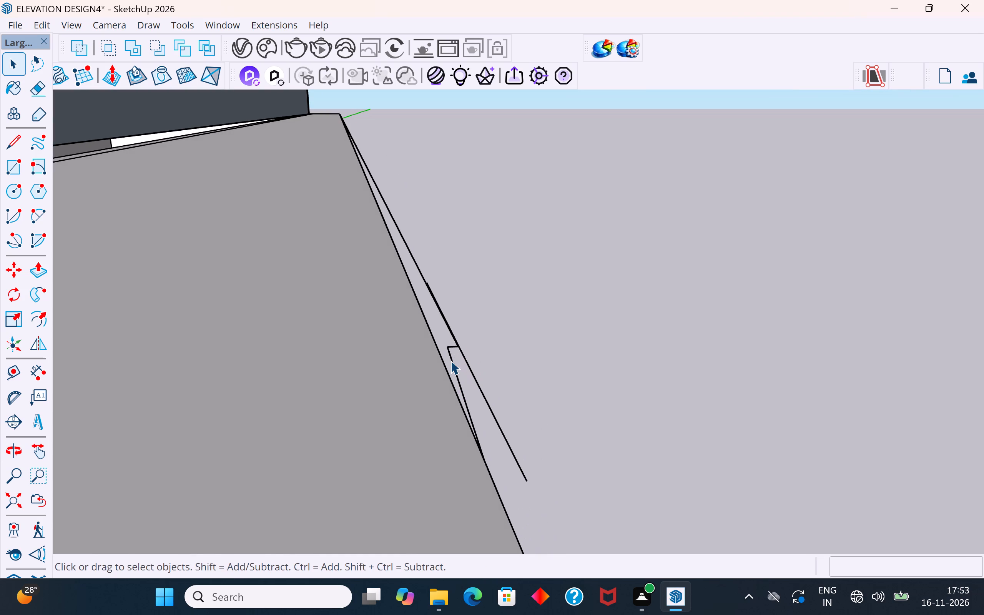
key("Delete")
left_click(450, 349)
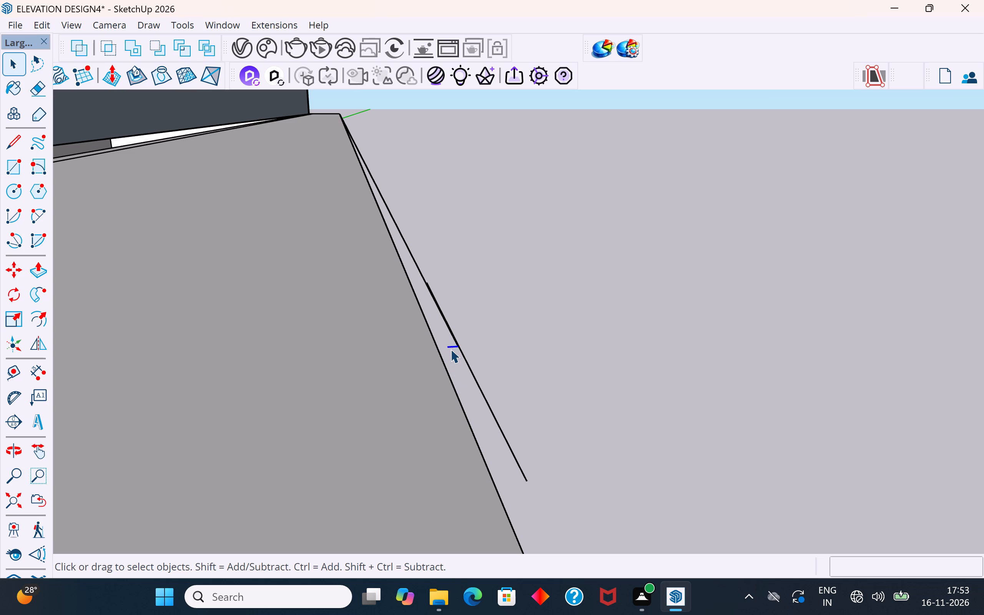
key("Delete")
left_click(458, 344)
key("Delete")
left_click_drag(458, 347, 457, 352)
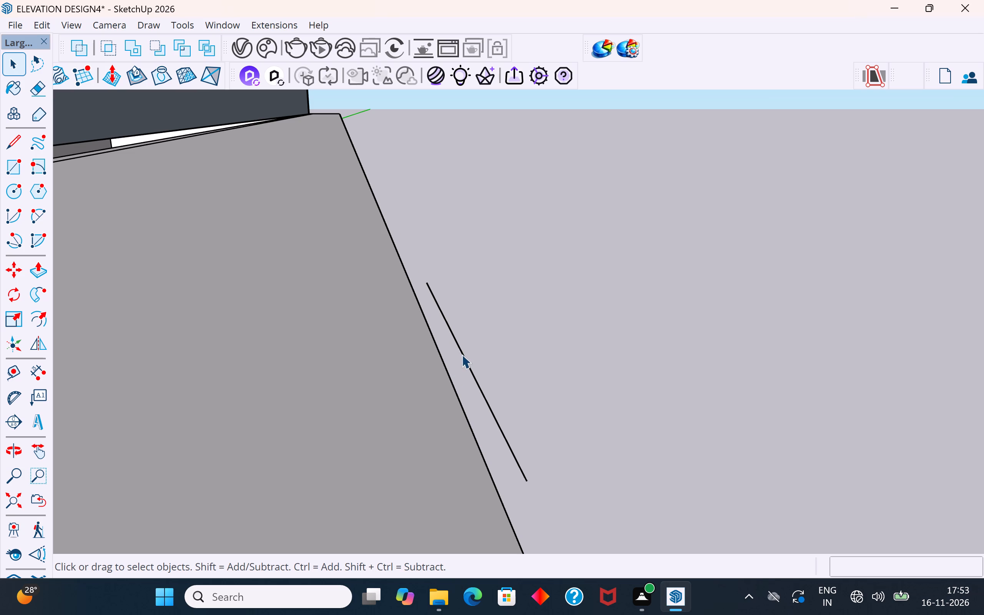
left_click(462, 354)
key("Delete")
left_click(455, 338)
key("Delete")
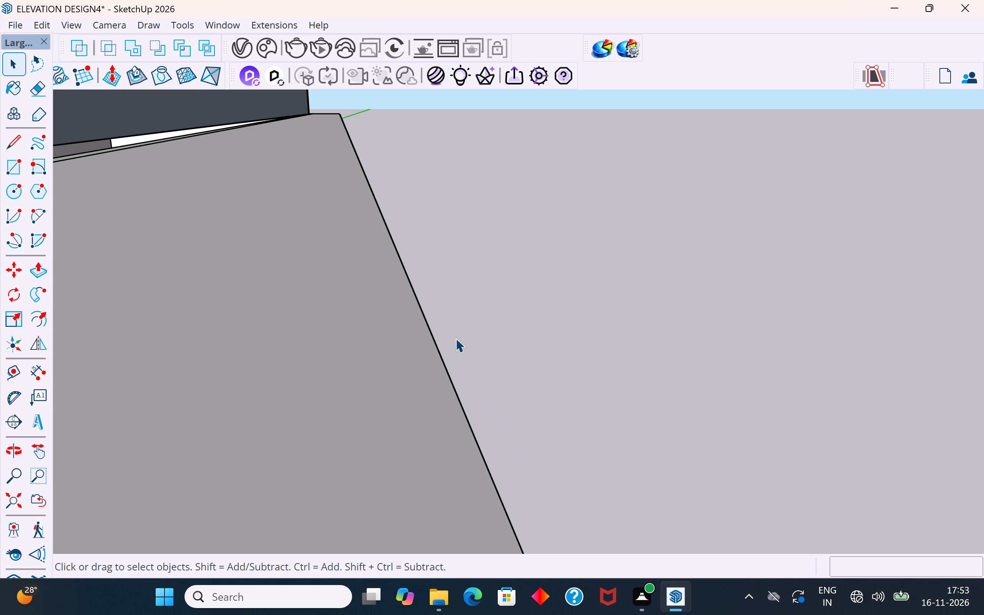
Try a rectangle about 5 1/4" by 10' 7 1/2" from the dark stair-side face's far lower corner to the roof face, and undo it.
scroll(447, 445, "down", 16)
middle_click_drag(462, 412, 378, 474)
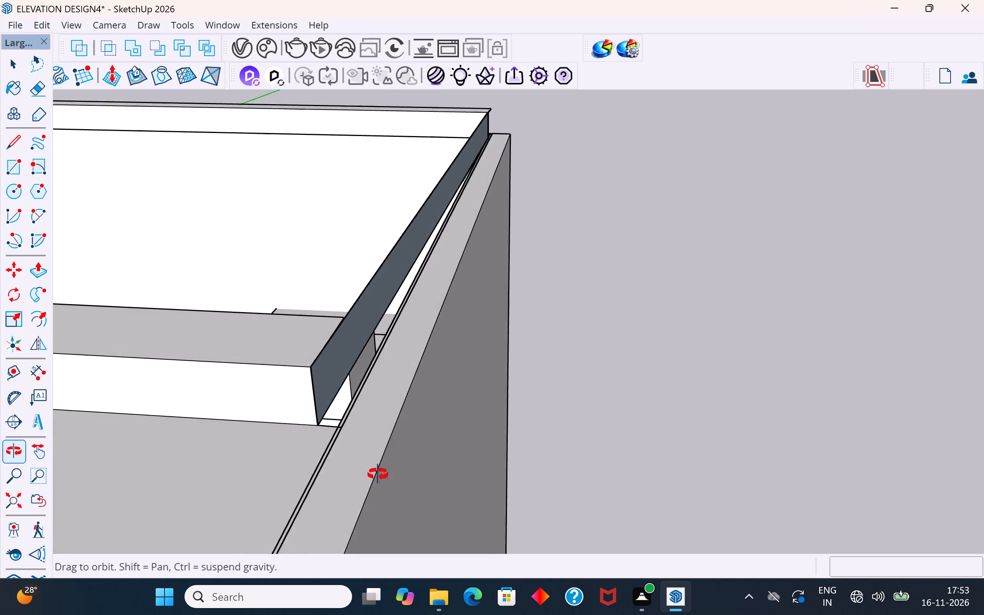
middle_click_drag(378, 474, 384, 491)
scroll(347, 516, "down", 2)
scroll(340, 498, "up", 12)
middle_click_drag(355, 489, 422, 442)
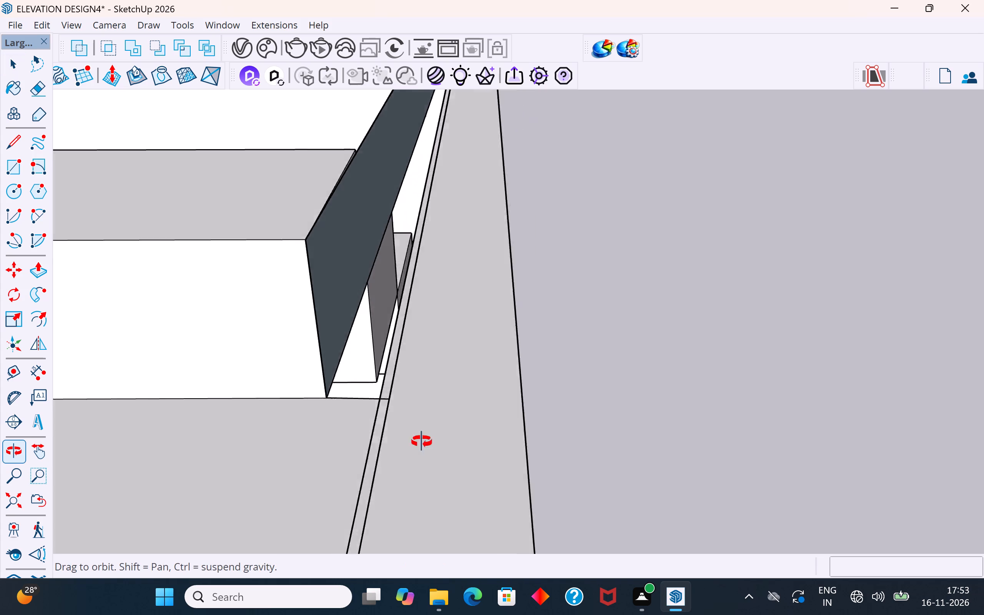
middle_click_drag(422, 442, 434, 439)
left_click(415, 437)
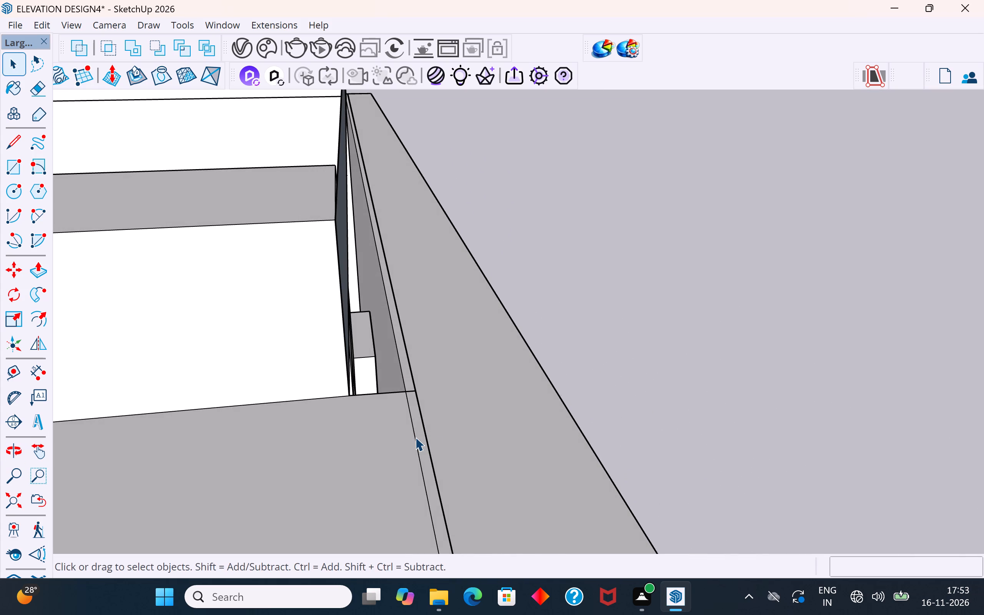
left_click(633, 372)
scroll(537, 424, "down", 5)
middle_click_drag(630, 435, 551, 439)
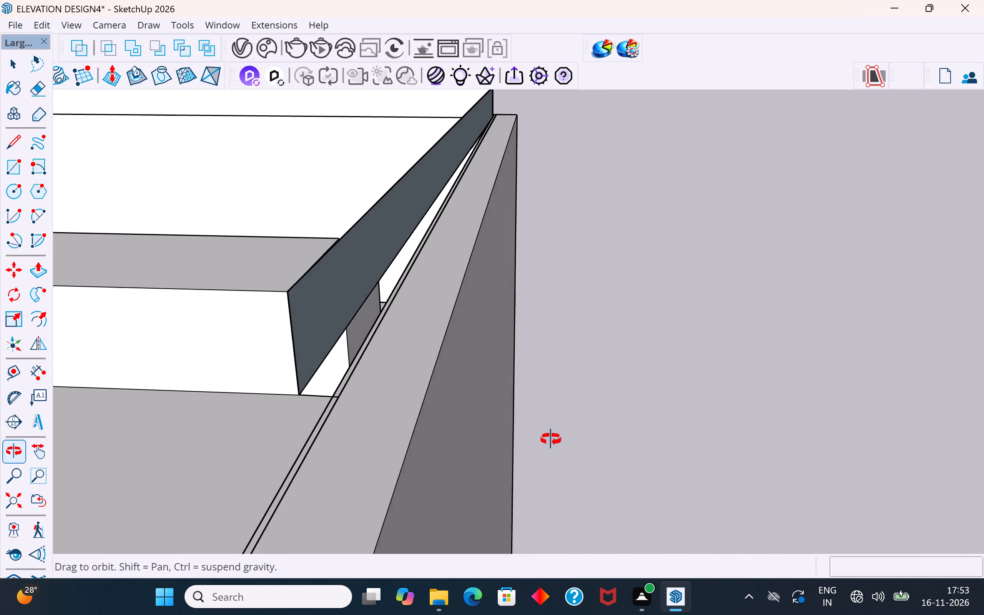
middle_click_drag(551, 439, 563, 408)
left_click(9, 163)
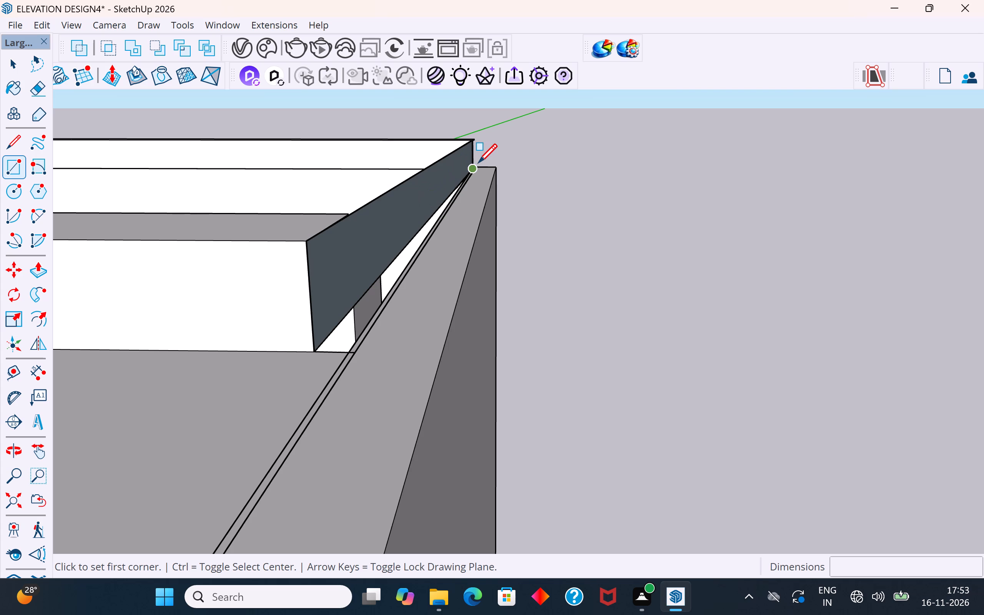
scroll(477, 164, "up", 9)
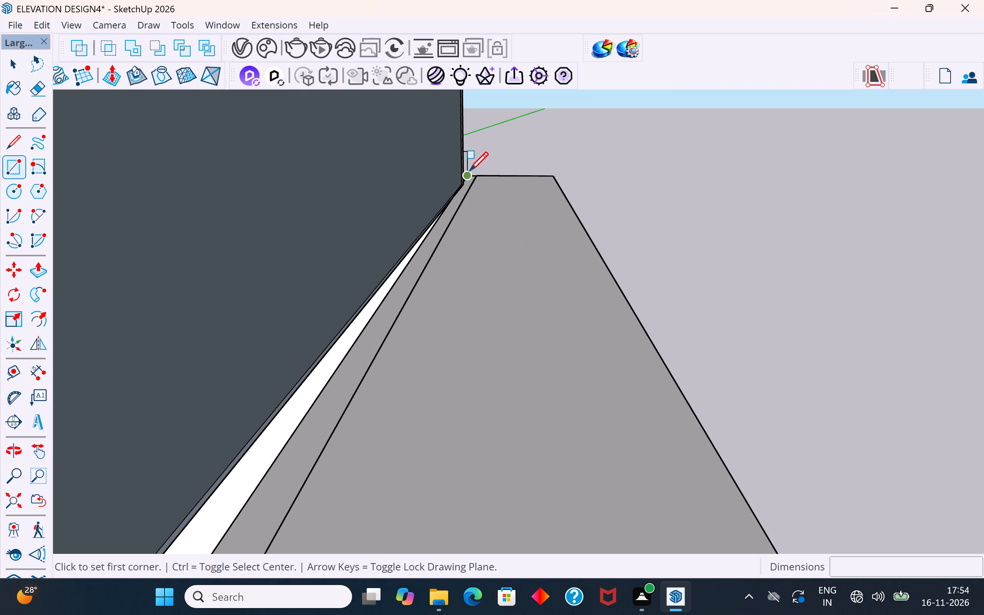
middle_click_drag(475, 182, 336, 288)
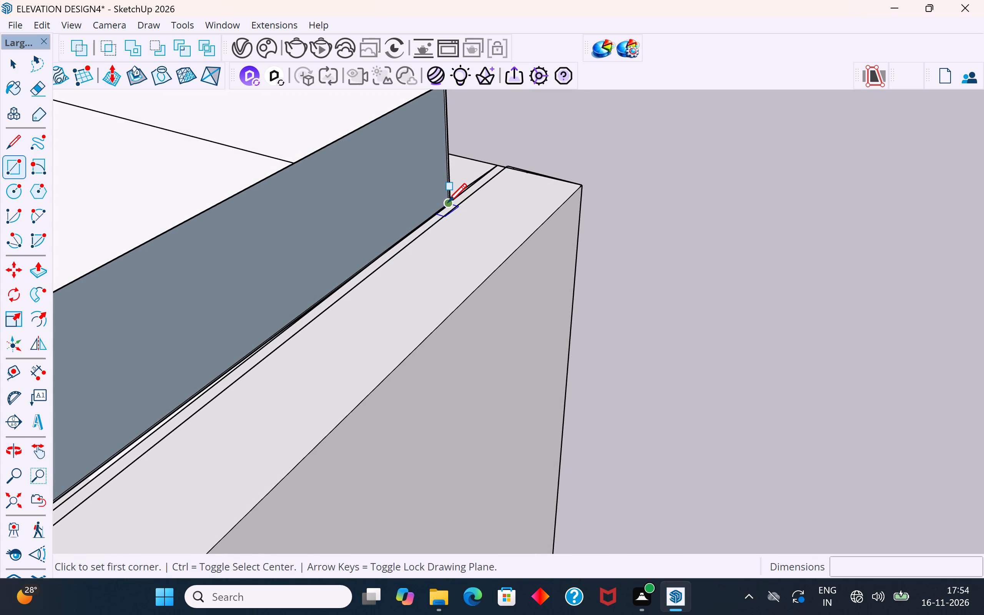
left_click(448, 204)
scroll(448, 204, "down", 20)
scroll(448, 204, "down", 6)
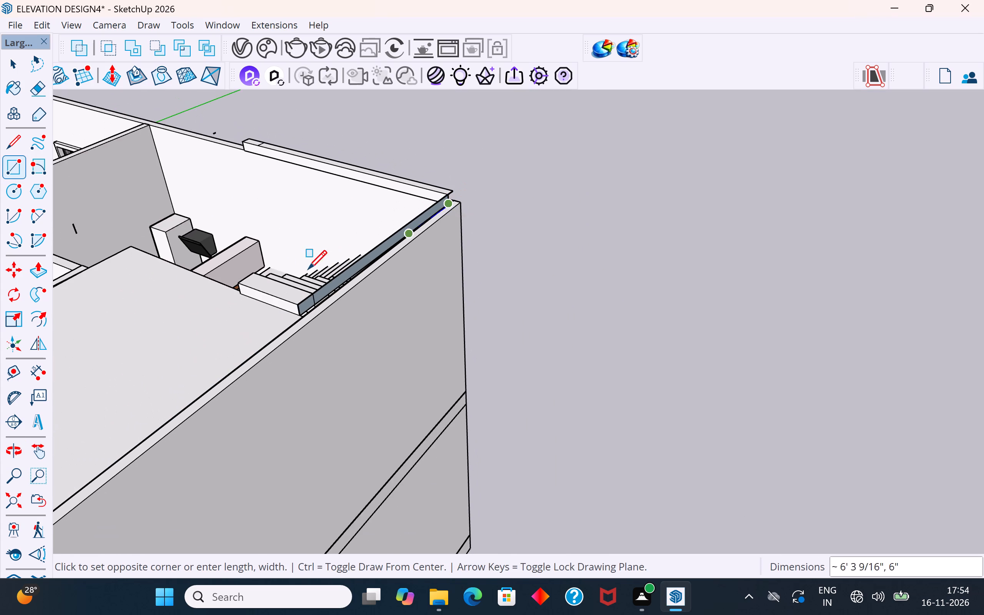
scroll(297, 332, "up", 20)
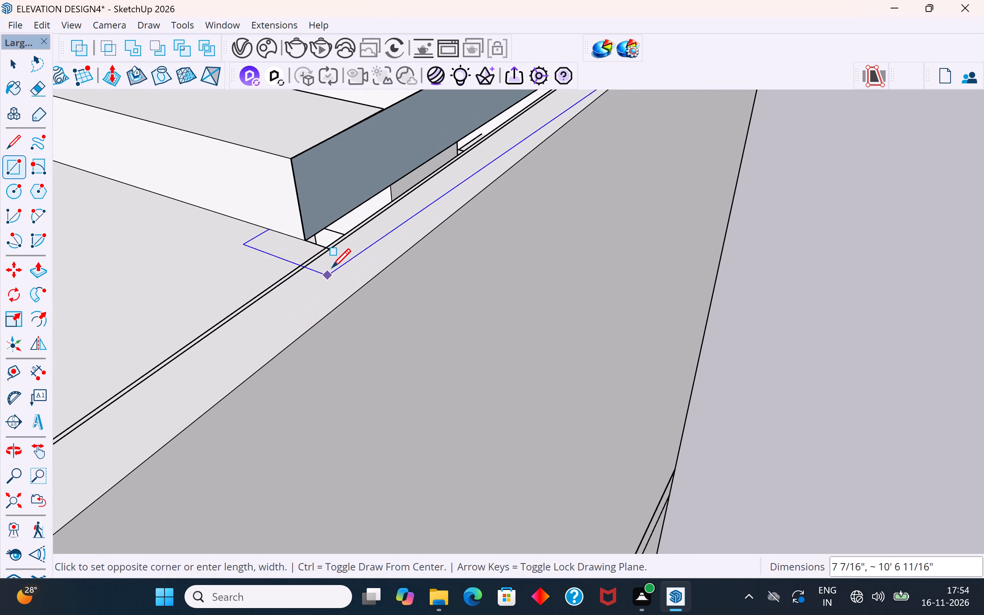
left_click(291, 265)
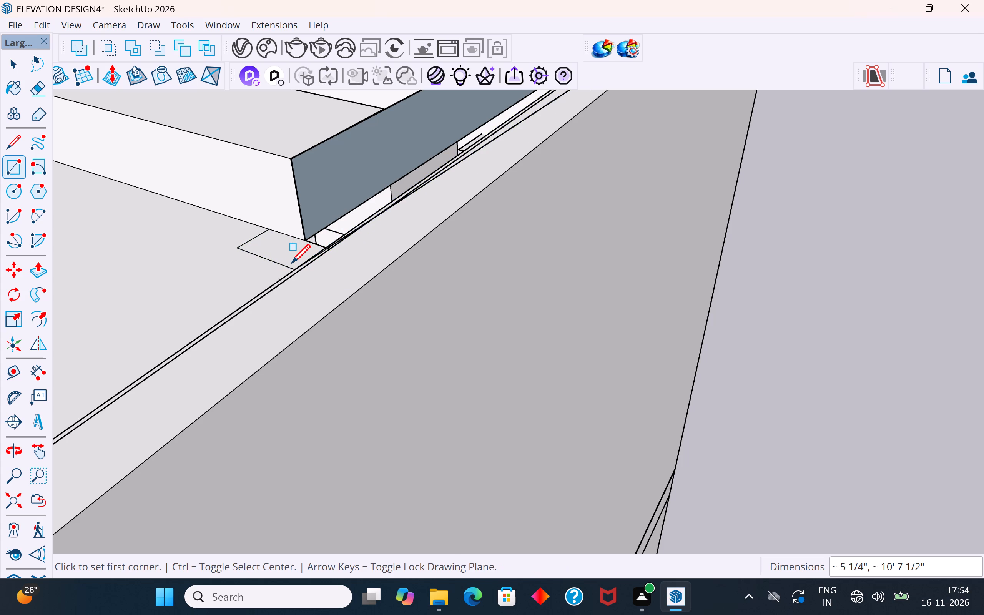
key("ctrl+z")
Draw a rectangle about 4" by 9' 8 1/8" over the gap between the dark stair-side face and the outer wall.
scroll(417, 376, "down", 10)
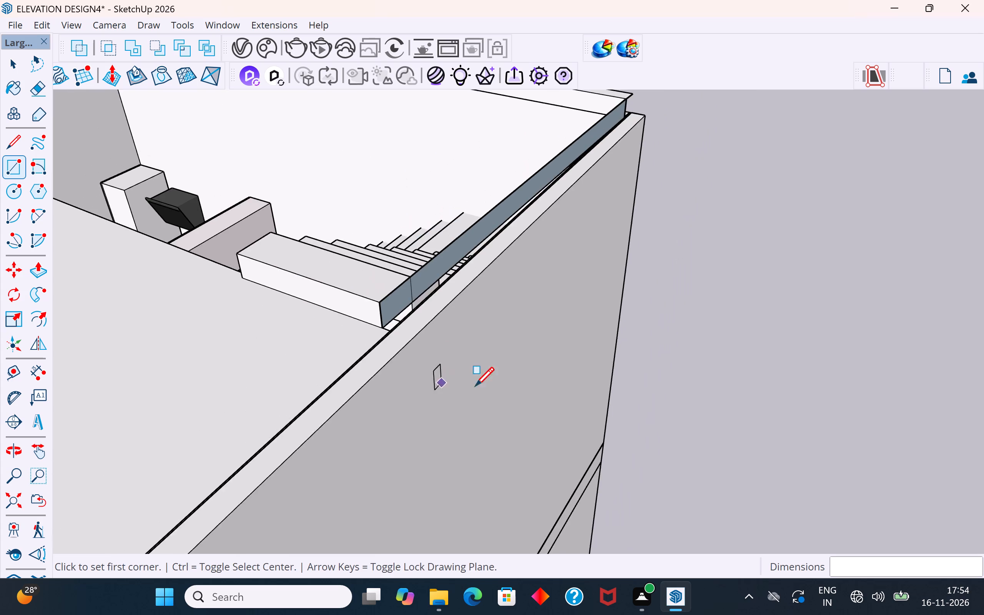
middle_click_drag(582, 354, 634, 349)
scroll(617, 160, "up", 4)
scroll(465, 474, "down", 5)
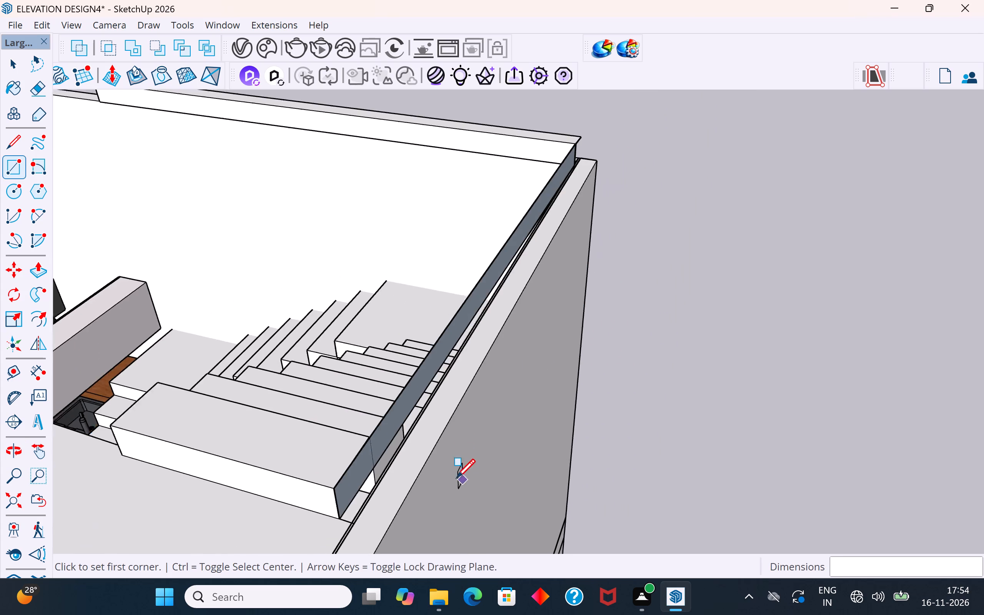
middle_click_drag(439, 455, 453, 349)
scroll(481, 301, "up", 5)
middle_click_drag(534, 289, 517, 376)
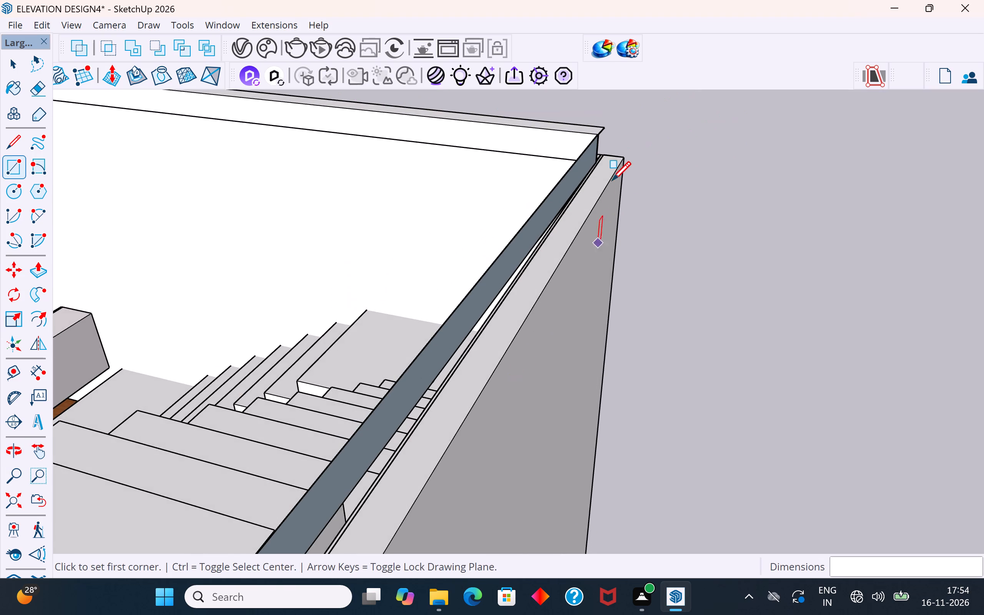
scroll(612, 181, "up", 10)
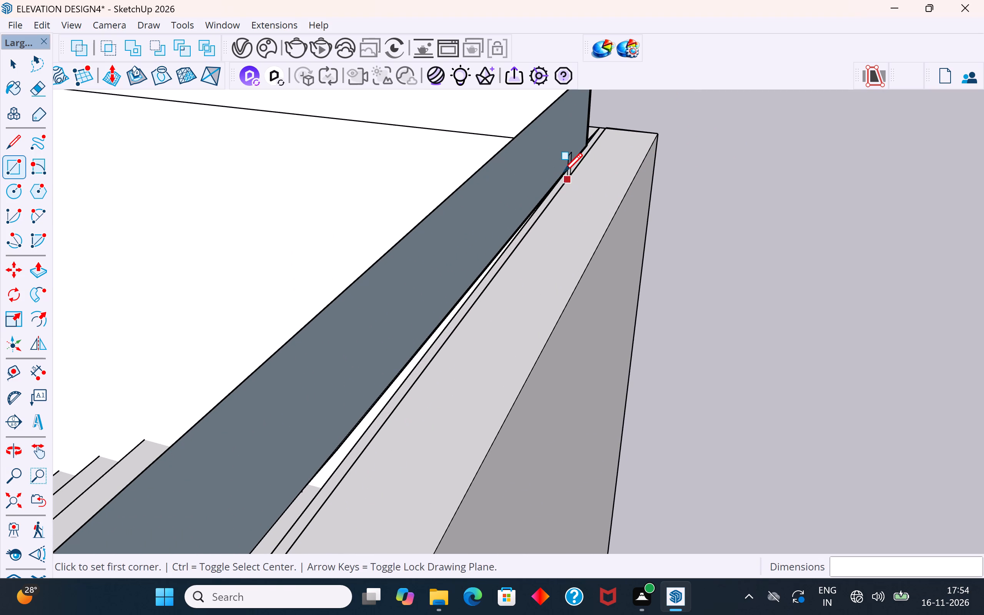
scroll(570, 169, "up", 8)
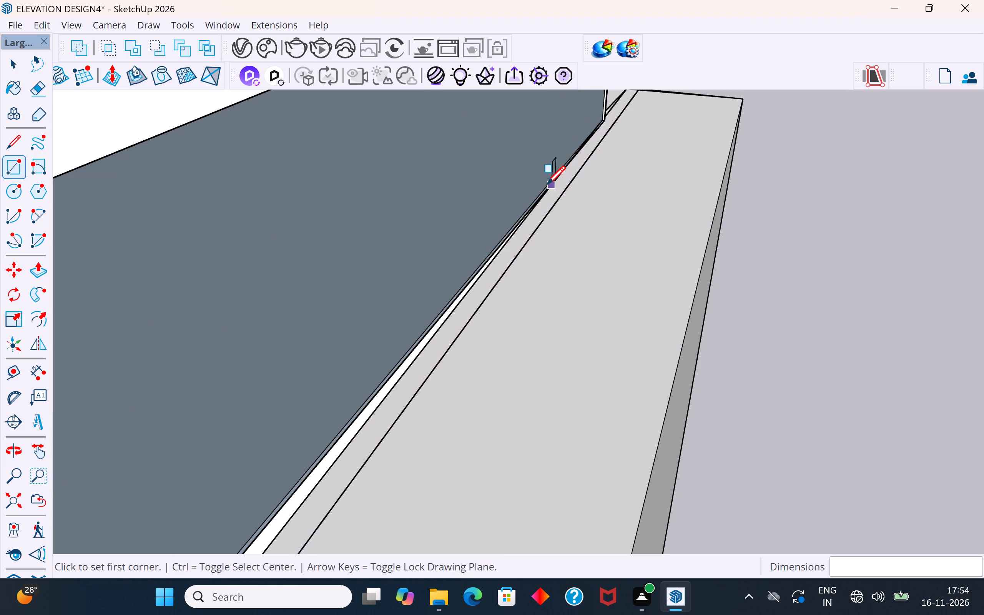
left_click(545, 195)
scroll(545, 195, "down", 17)
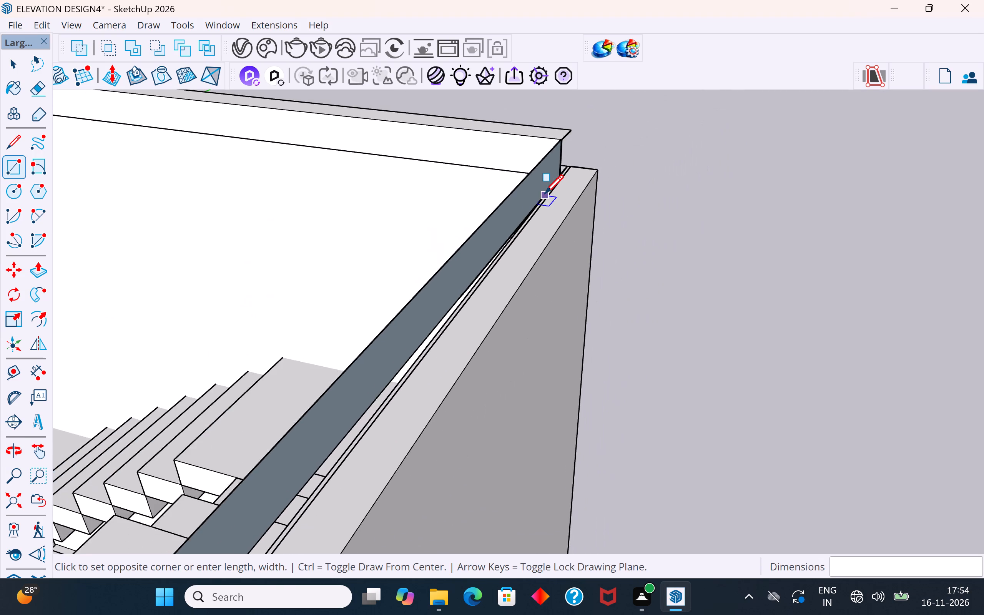
scroll(545, 195, "down", 10)
scroll(418, 349, "up", 15)
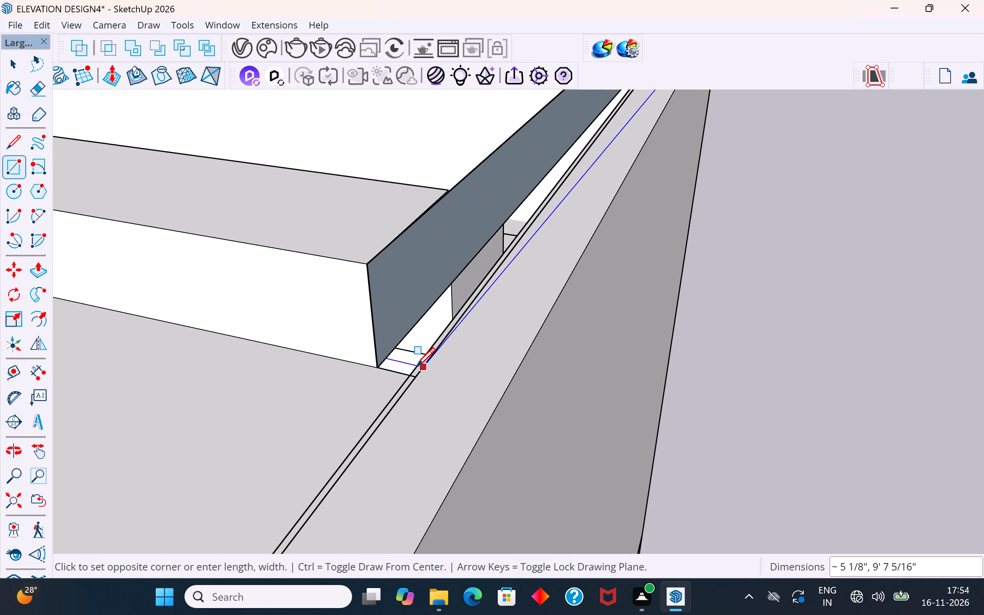
left_click(401, 369)
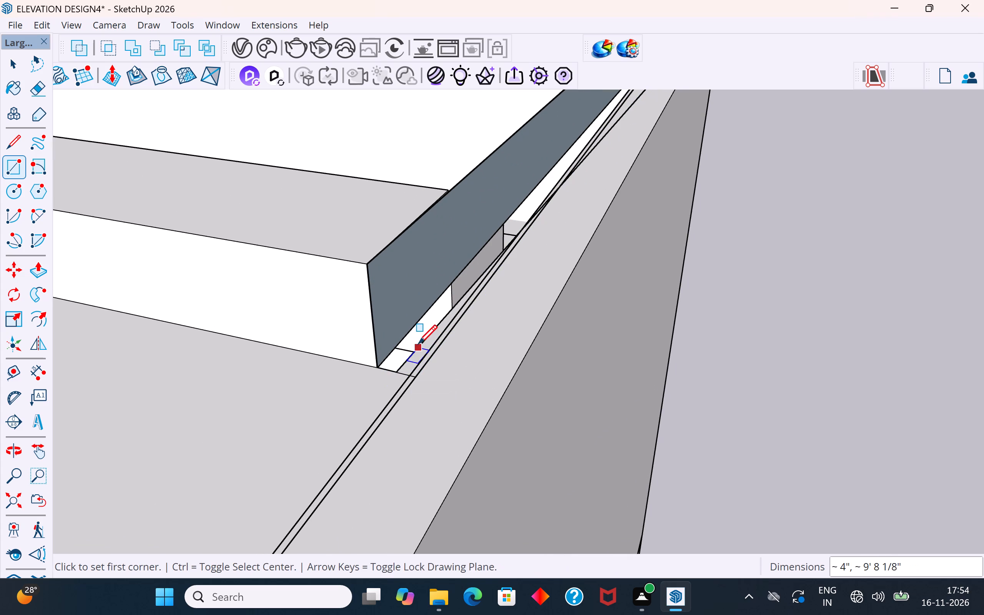
Draw a small rectangle about 15/16" by 1 1/4" in the gap beside the top stair tread's lower corner.
left_click(432, 333)
left_click(423, 319)
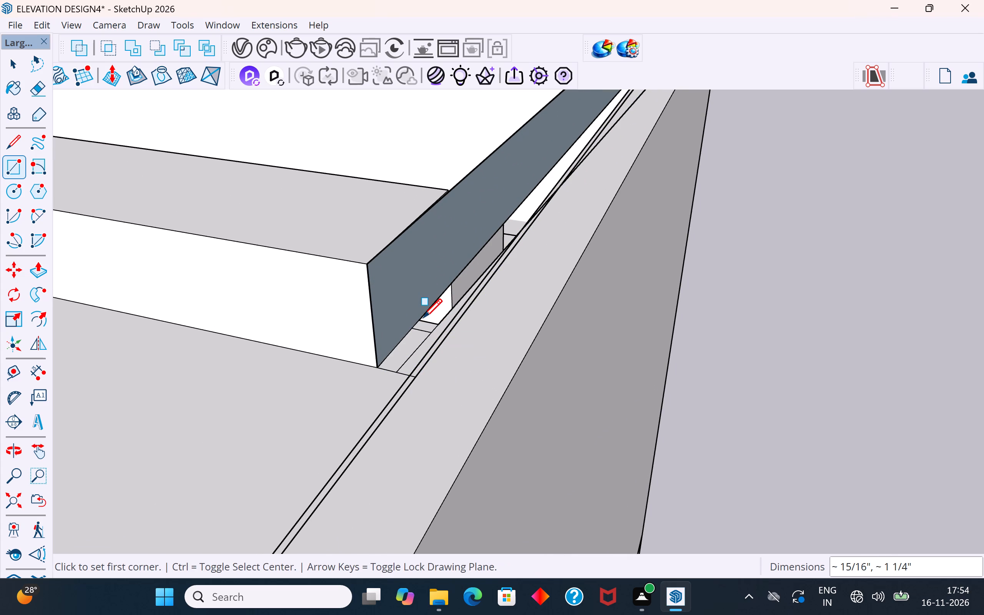
left_click(1, 61)
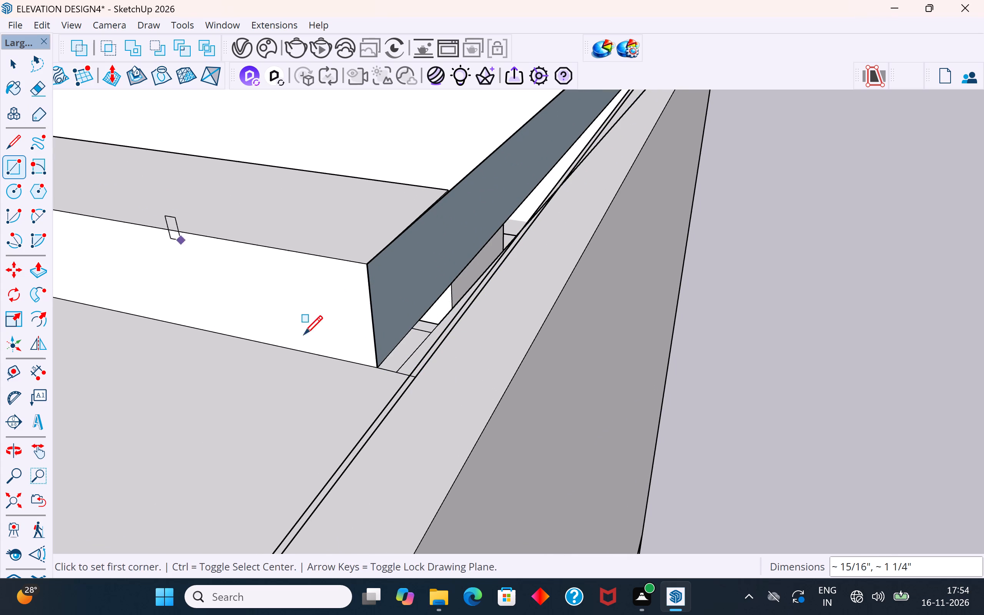
Erase the surplus edges between the roof face and the gap-filling faces beside the top stair tread.
scroll(393, 357, "up", 9)
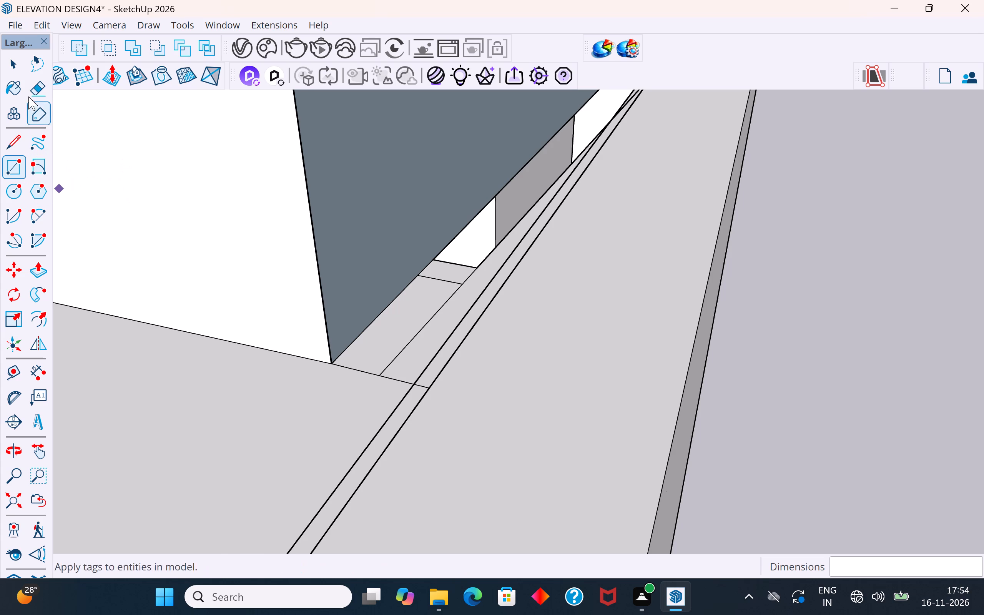
left_click(30, 94)
left_click_drag(374, 359, 344, 418)
left_click_drag(395, 353, 391, 406)
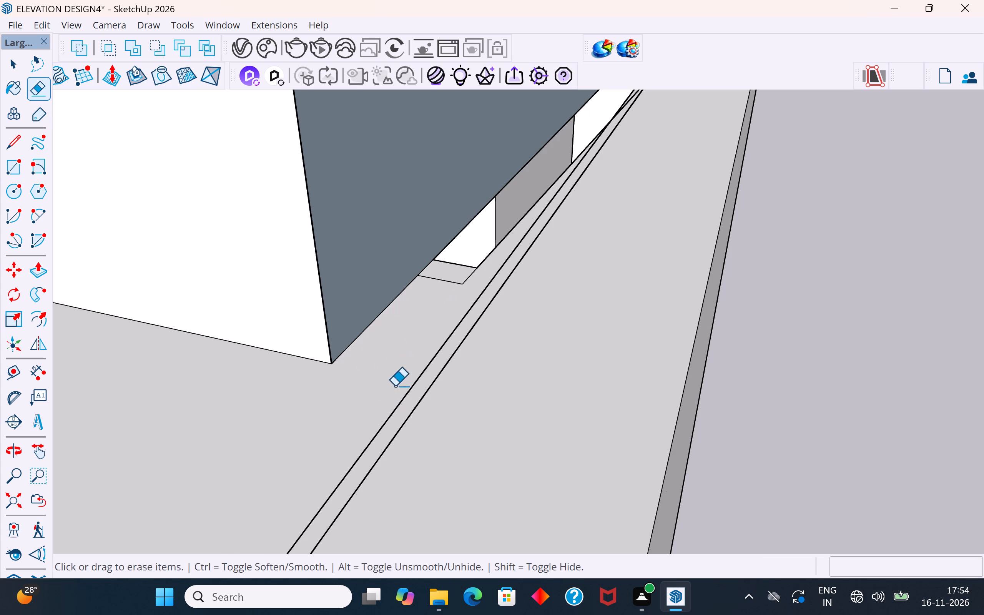
left_click_drag(447, 280, 439, 309)
left_click_drag(463, 278, 473, 283)
Erase the long rectangle's surplus edges on the outer wall's top, including the short cross edges near the far corner.
scroll(389, 475, "down", 4)
middle_click_drag(498, 392, 584, 267)
scroll(530, 255, "up", 3)
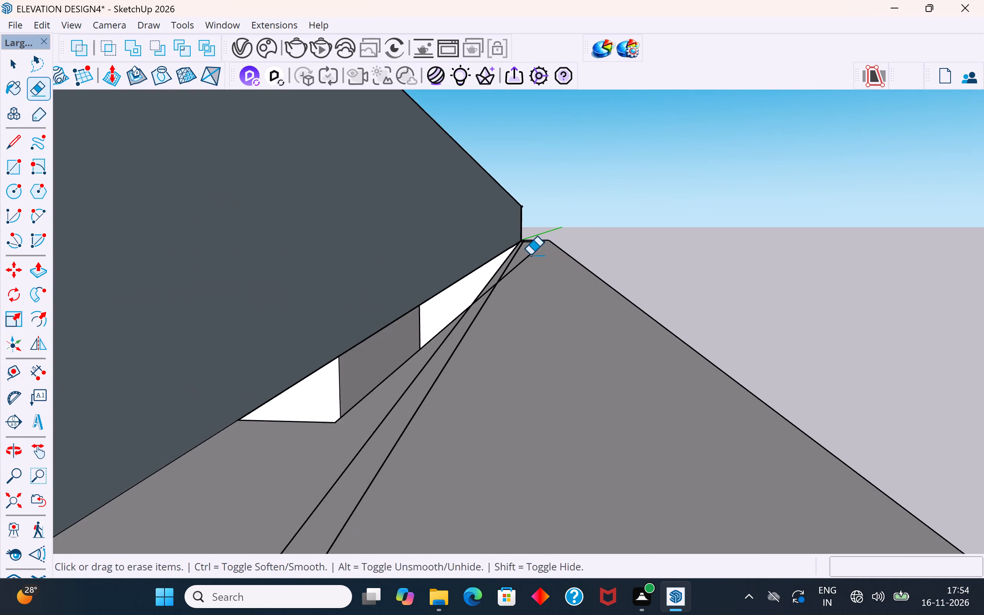
scroll(530, 255, "up", 3)
left_click(530, 255)
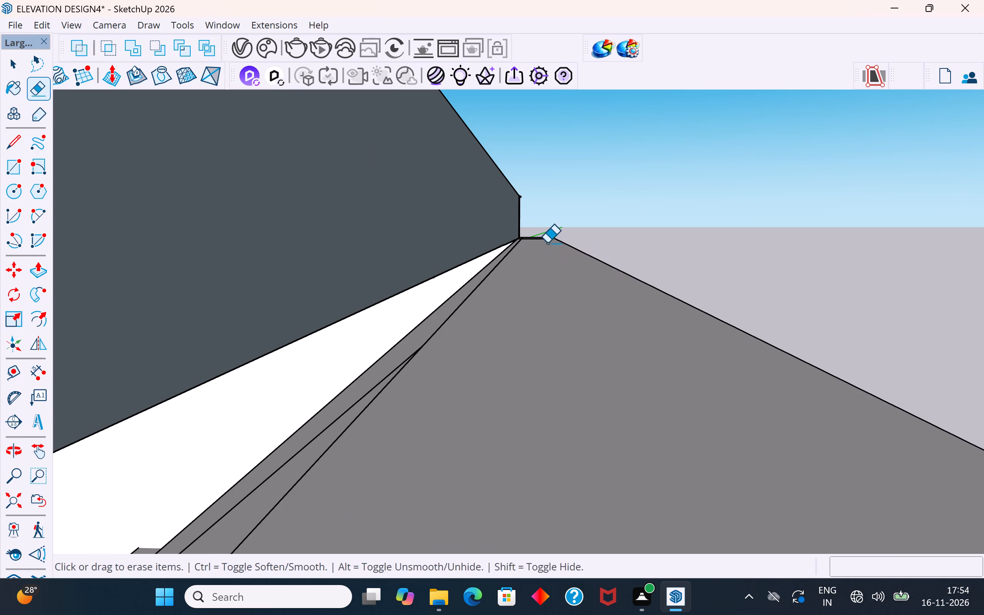
middle_click_drag(547, 285, 454, 408)
scroll(441, 430, "down", 17)
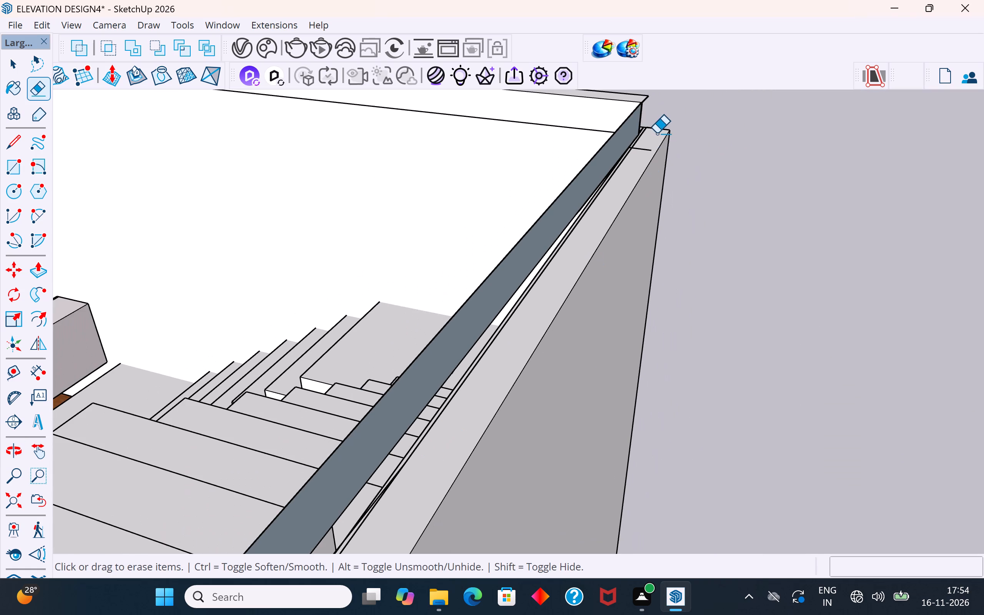
scroll(656, 132, "up", 3)
scroll(651, 142, "down", 1)
scroll(634, 179, "up", 11)
left_click(637, 140)
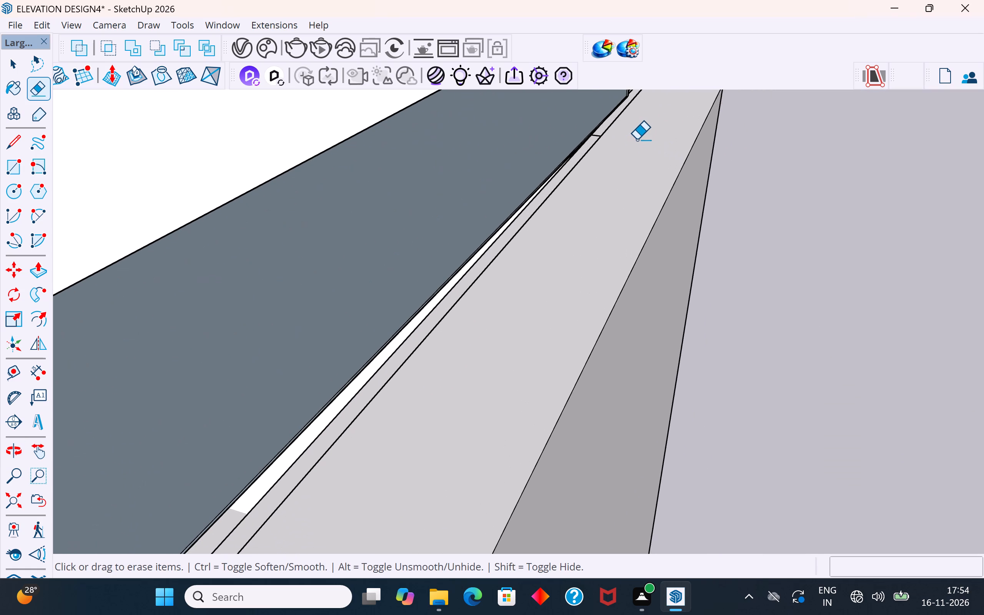
scroll(594, 127, "up", 11)
left_click(600, 138)
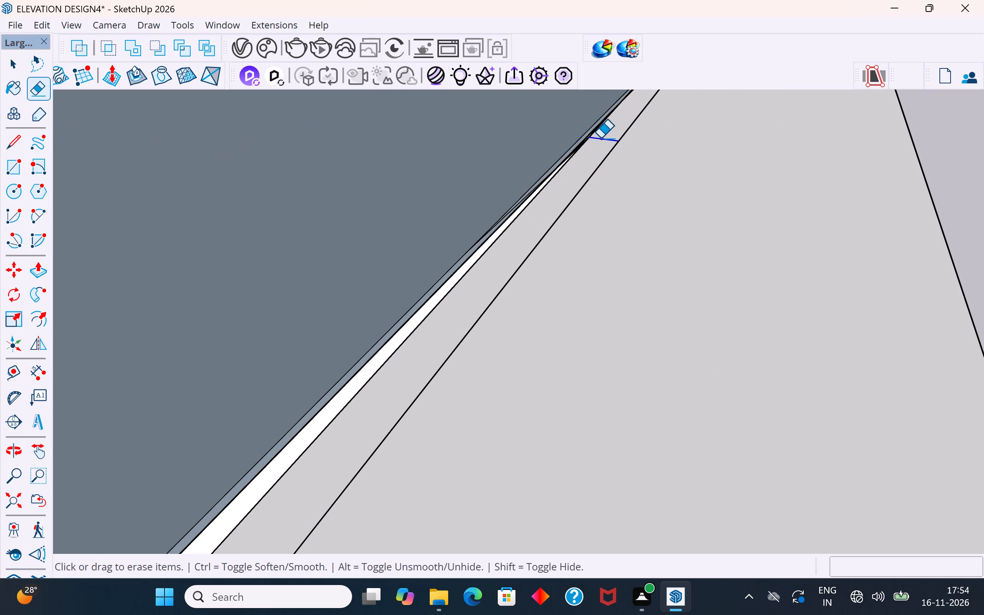
scroll(613, 204, "down", 20)
scroll(613, 204, "down", 9)
scroll(618, 211, "up", 1)
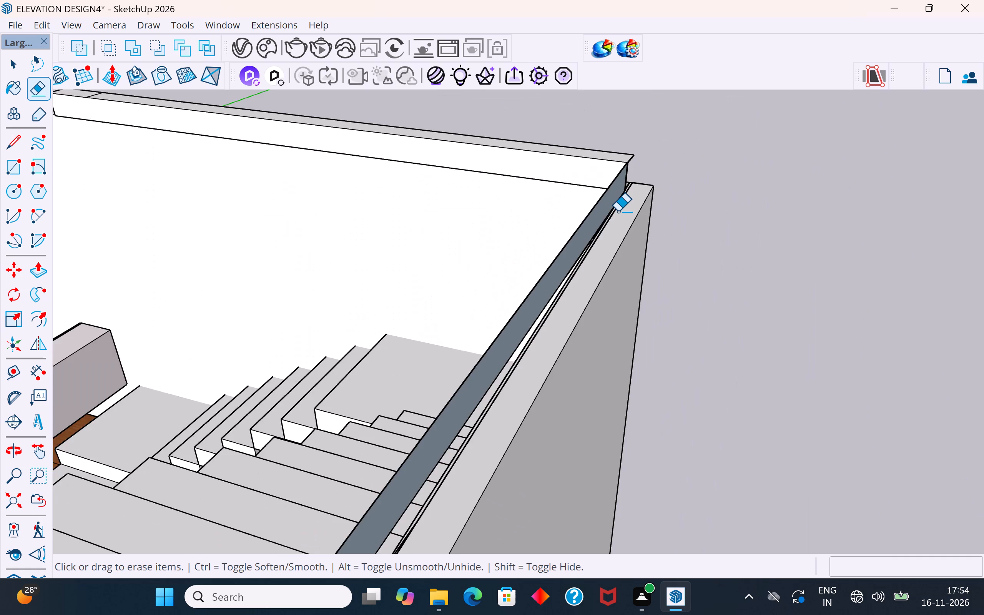
scroll(618, 211, "down", 6)
left_click(13, 60)
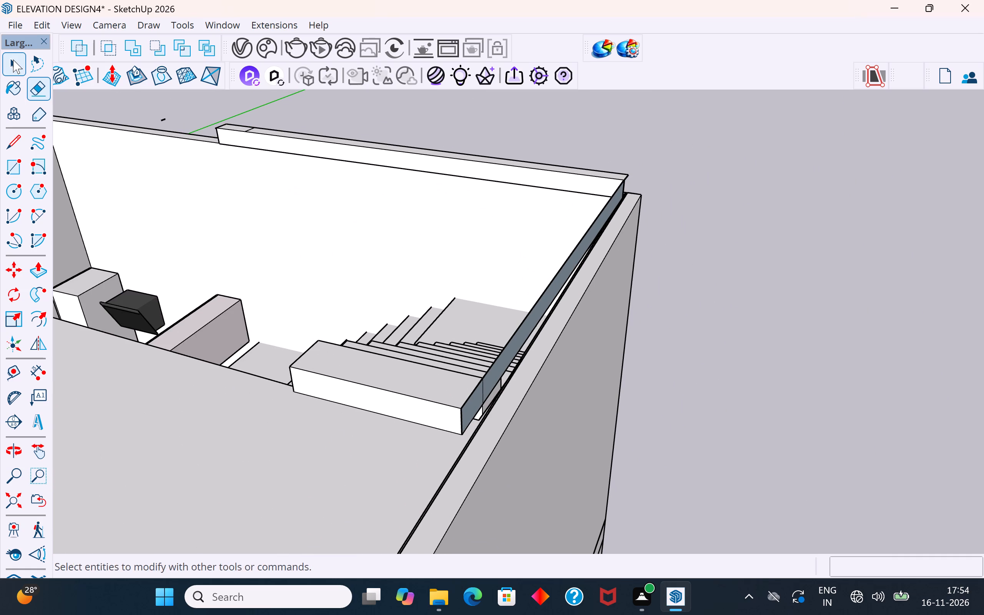
Draw a line about 1' 10 13/16" from the lower corner of the gap beside the dark stair-side face to the outer wall's inner edge.
left_click(20, 139)
scroll(553, 433, "up", 4)
middle_click_drag(406, 424, 414, 414)
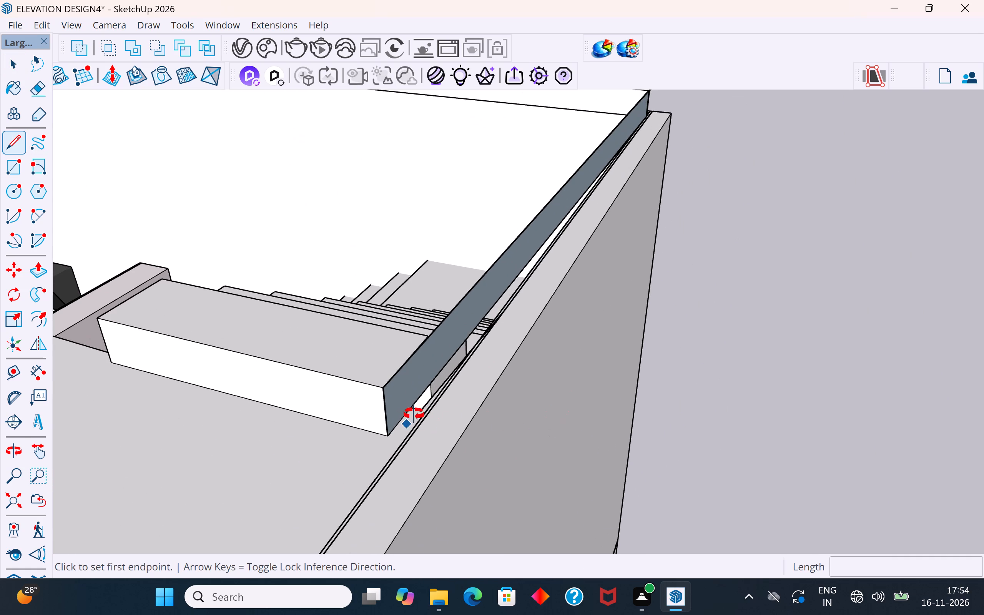
middle_click_drag(414, 414, 457, 361)
scroll(457, 357, "up", 4)
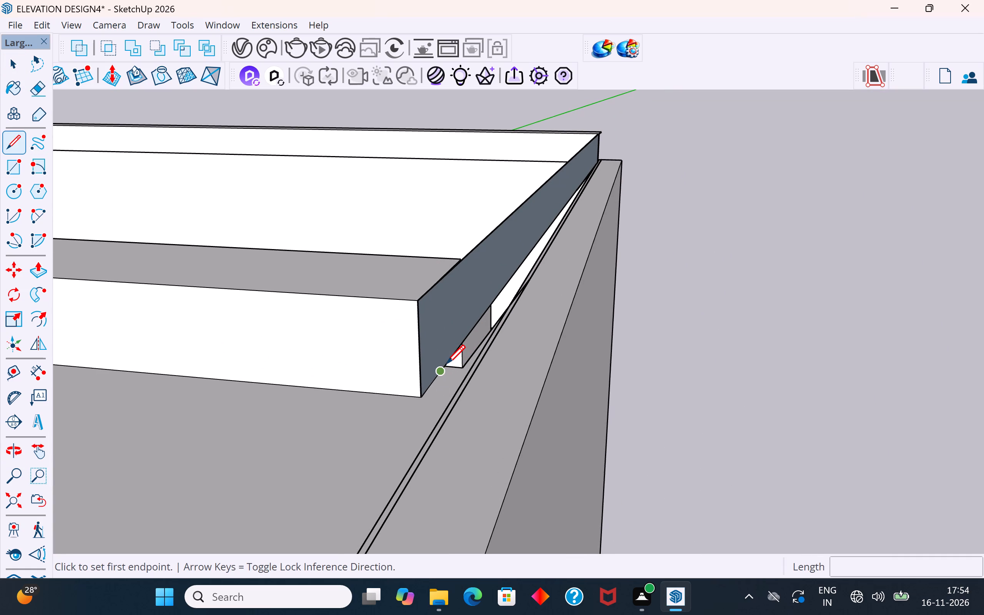
left_click(446, 366)
scroll(446, 366, "down", 3)
scroll(509, 297, "up", 3)
left_click(509, 297)
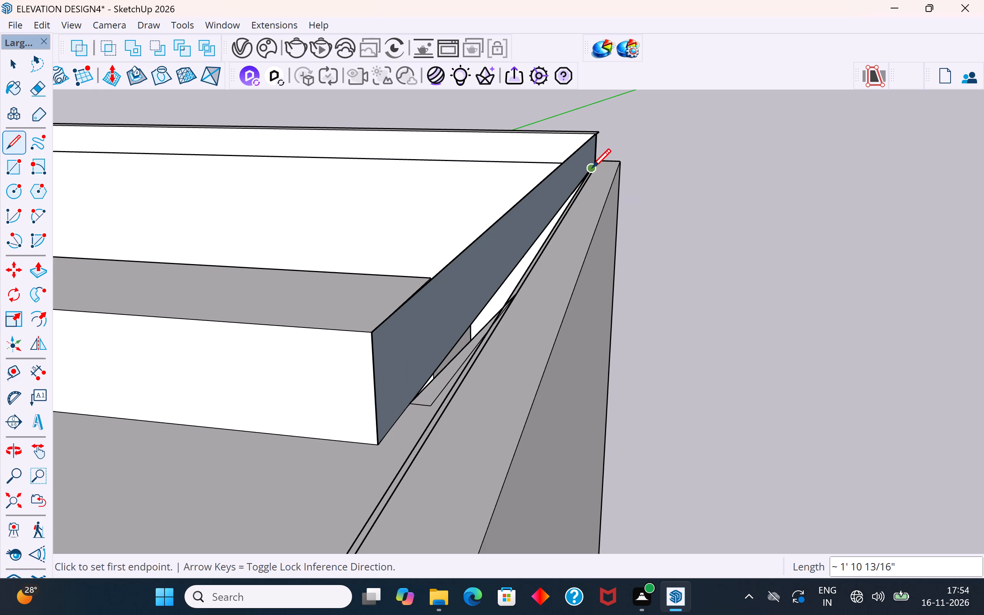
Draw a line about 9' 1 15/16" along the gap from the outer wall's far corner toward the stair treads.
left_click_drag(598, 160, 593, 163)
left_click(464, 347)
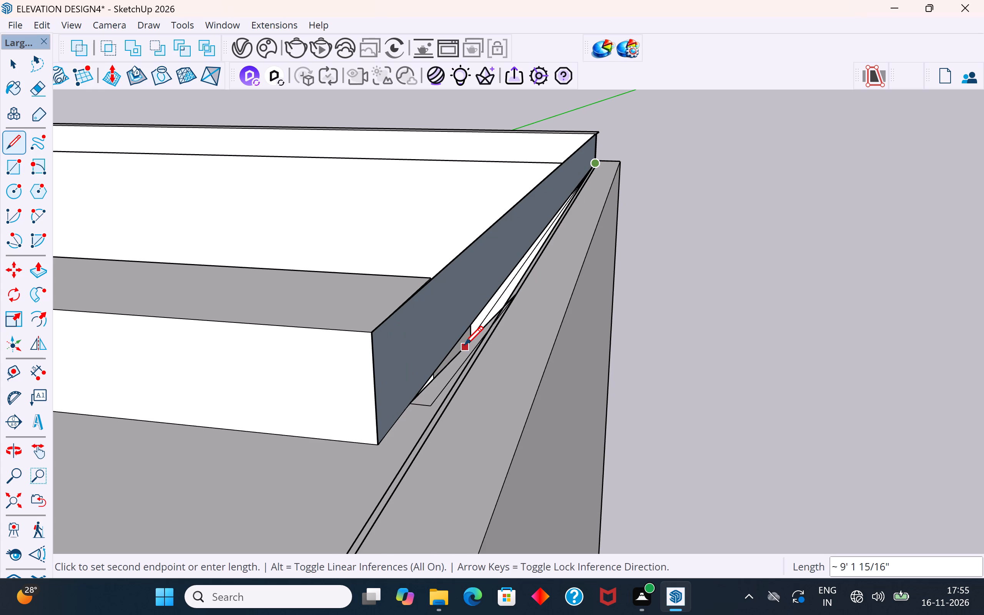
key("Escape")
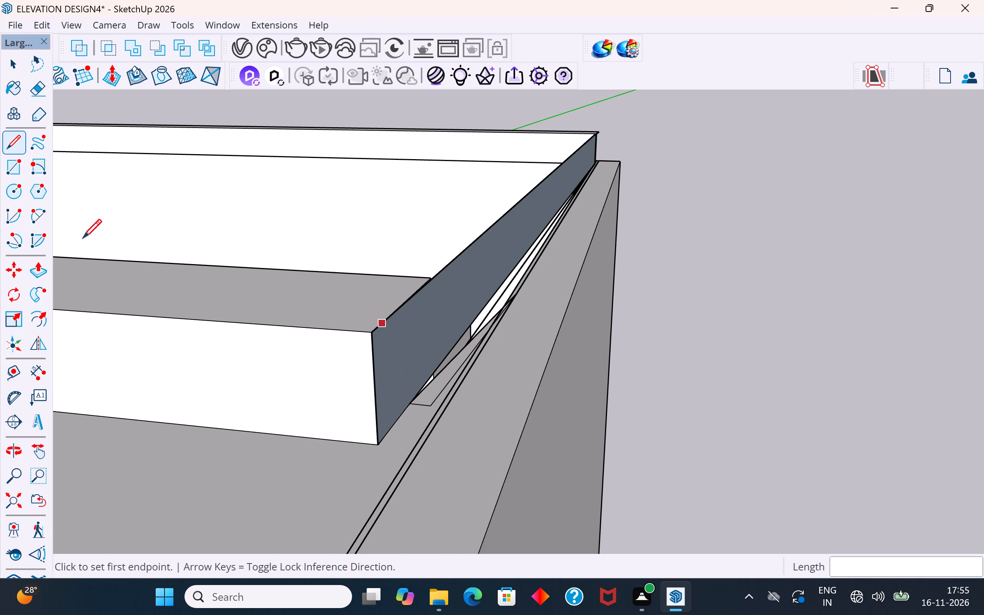
Erase the small leftover outline edges at the near end of the gap beside the dark stair-side face.
left_click(16, 65)
left_click(37, 90)
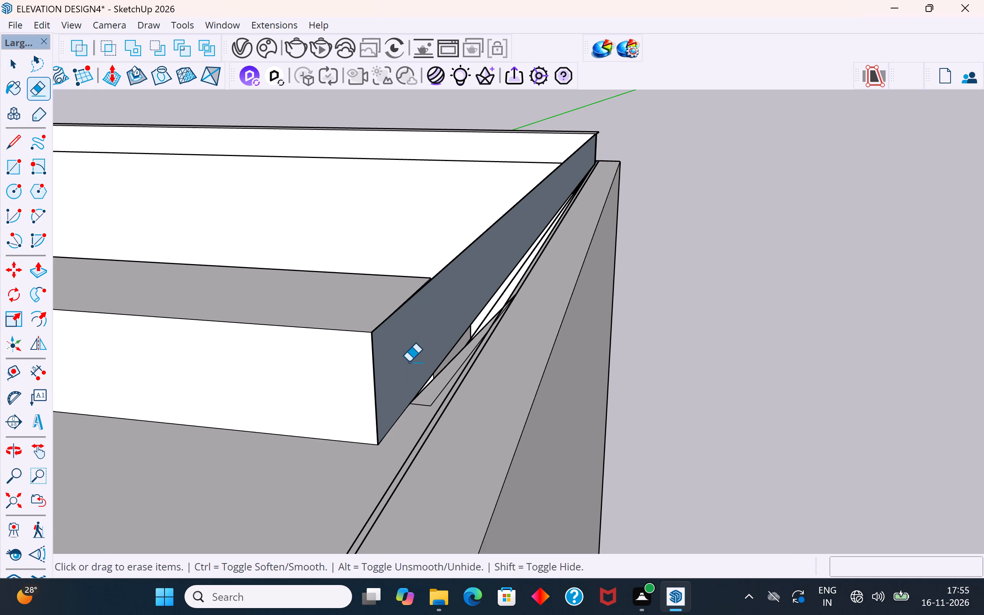
scroll(409, 362, "up", 5)
scroll(461, 438, "up", 3)
left_click_drag(457, 409, 415, 444)
scroll(439, 426, "up", 1)
scroll(424, 435, "down", 3)
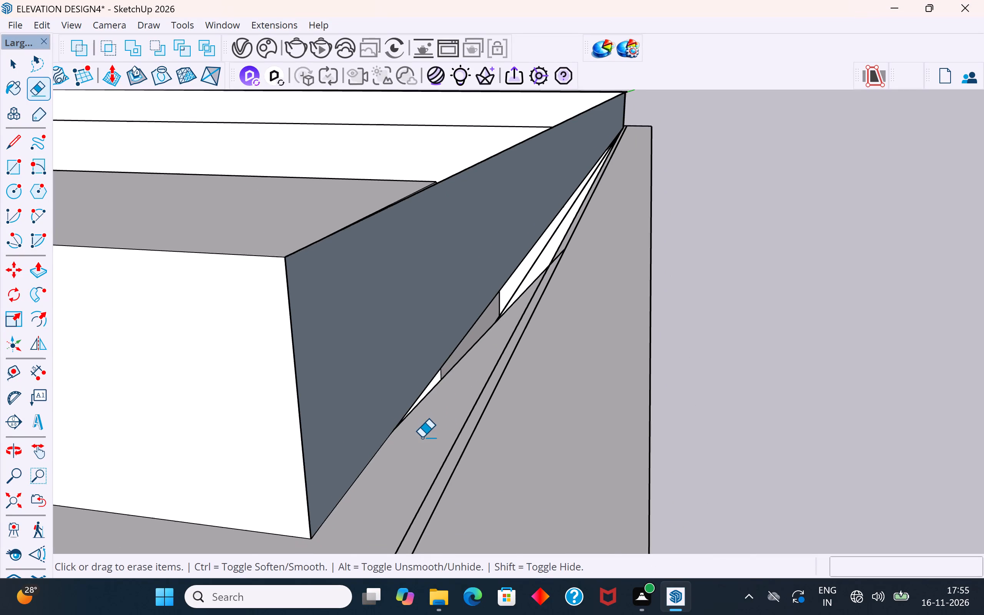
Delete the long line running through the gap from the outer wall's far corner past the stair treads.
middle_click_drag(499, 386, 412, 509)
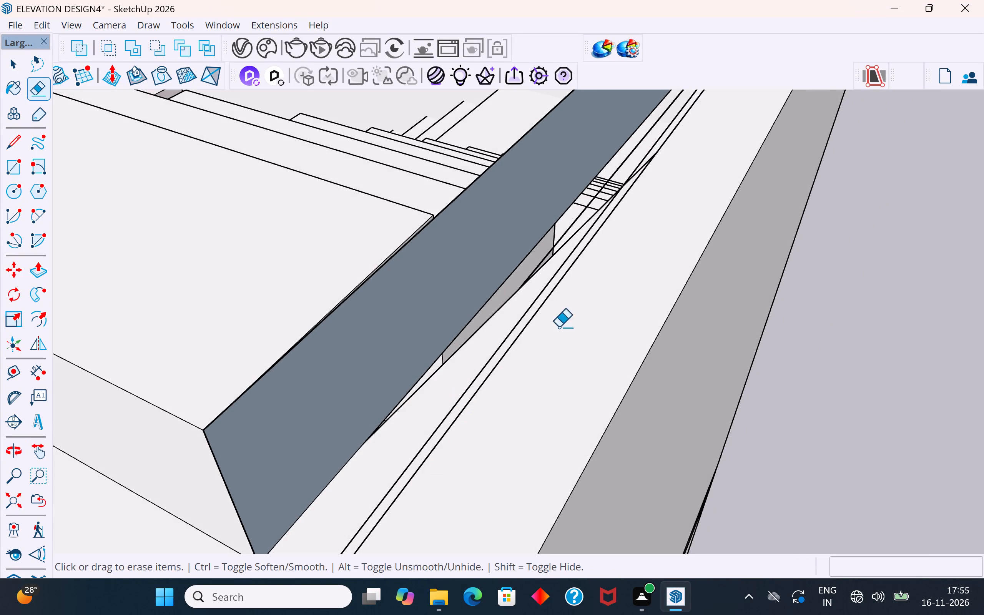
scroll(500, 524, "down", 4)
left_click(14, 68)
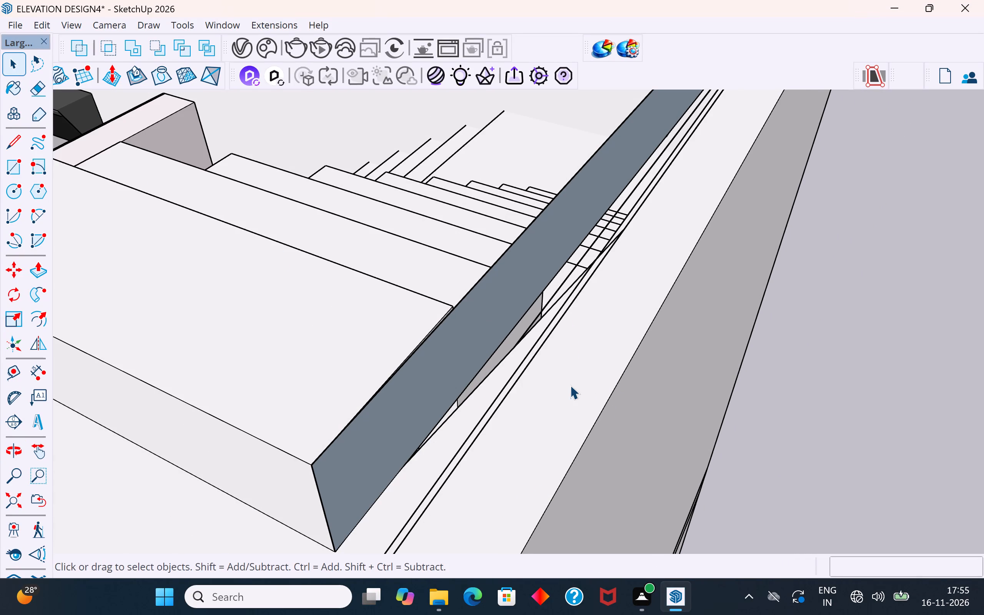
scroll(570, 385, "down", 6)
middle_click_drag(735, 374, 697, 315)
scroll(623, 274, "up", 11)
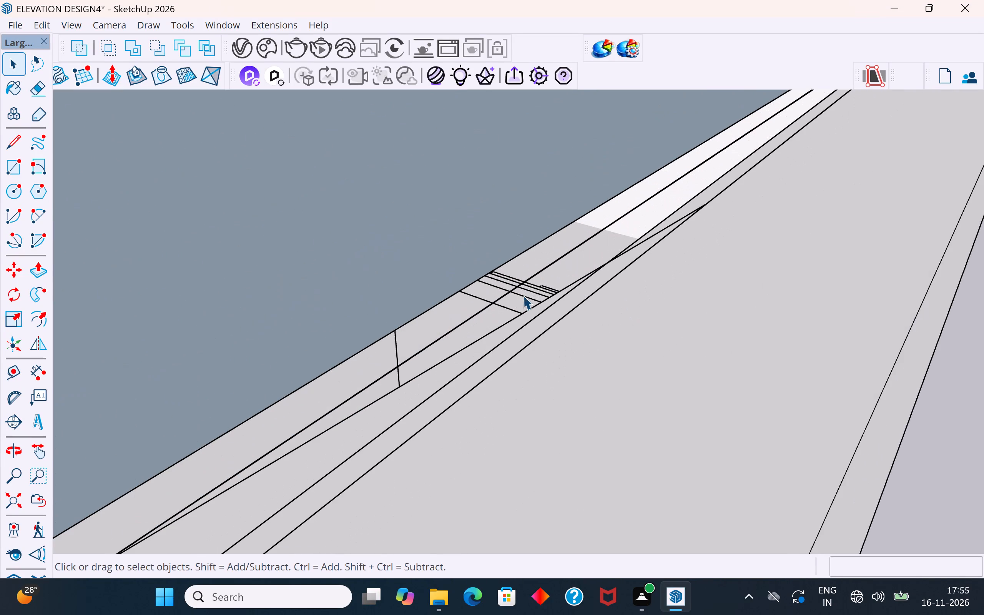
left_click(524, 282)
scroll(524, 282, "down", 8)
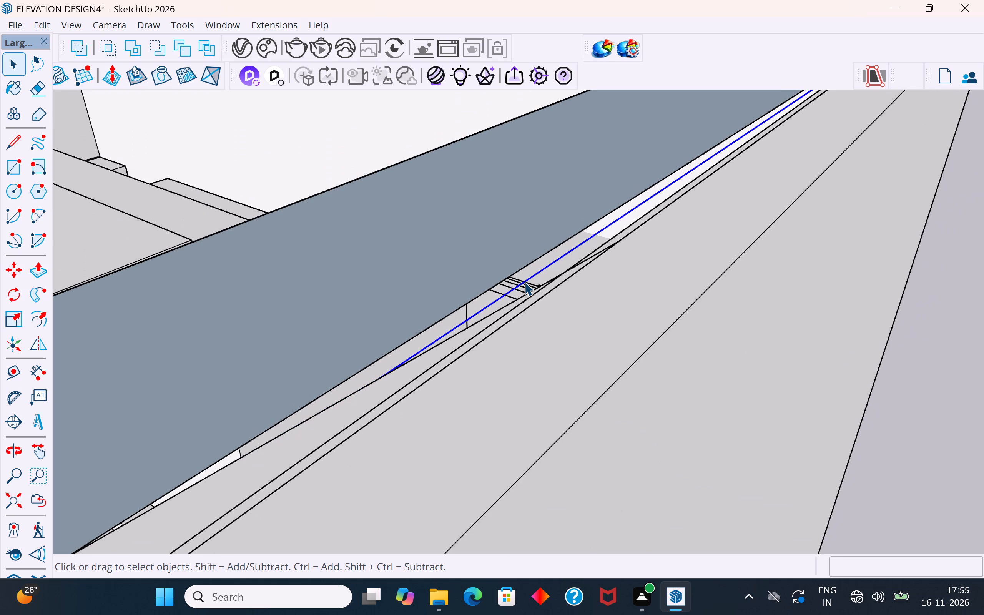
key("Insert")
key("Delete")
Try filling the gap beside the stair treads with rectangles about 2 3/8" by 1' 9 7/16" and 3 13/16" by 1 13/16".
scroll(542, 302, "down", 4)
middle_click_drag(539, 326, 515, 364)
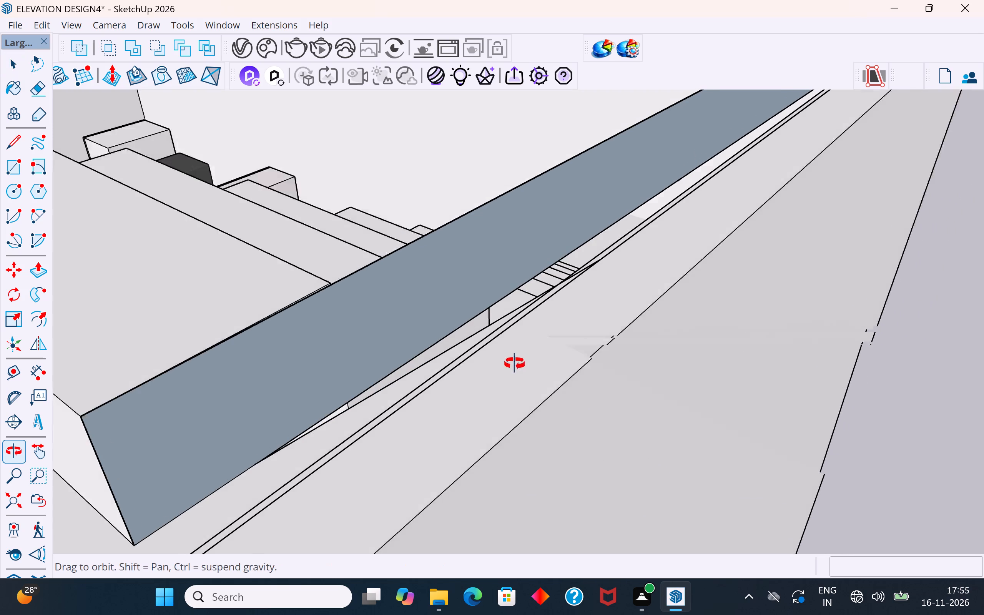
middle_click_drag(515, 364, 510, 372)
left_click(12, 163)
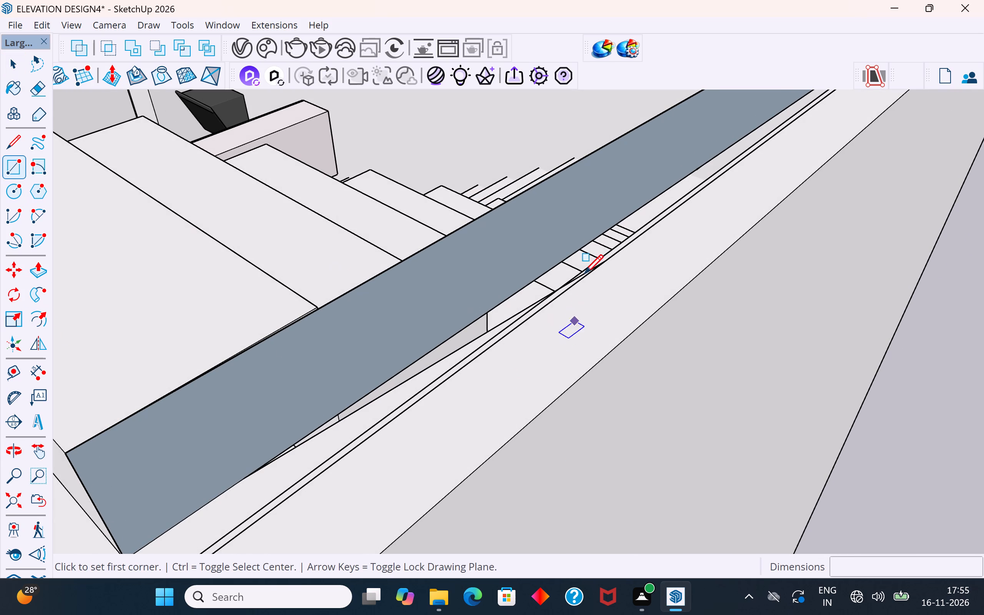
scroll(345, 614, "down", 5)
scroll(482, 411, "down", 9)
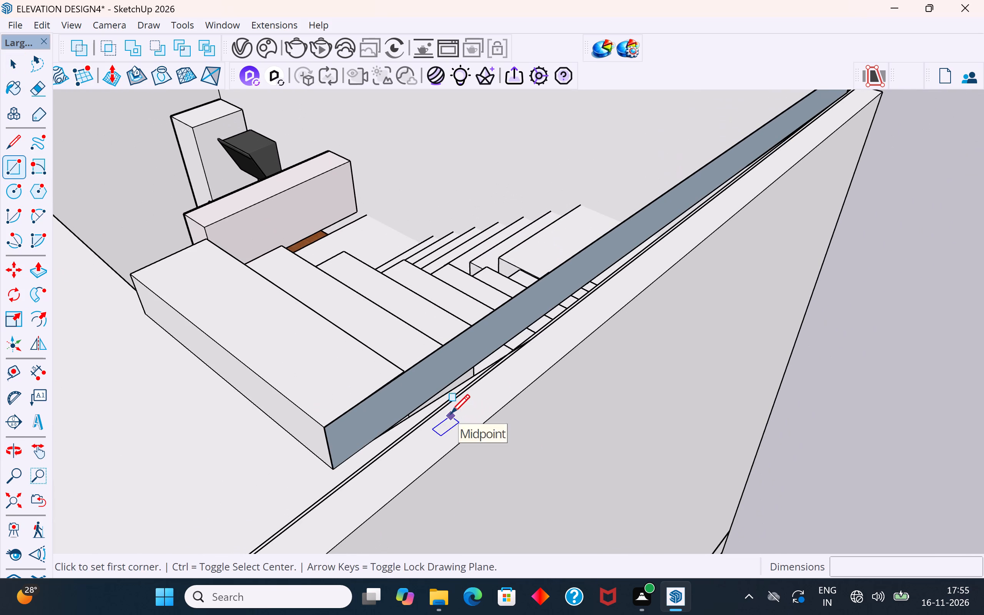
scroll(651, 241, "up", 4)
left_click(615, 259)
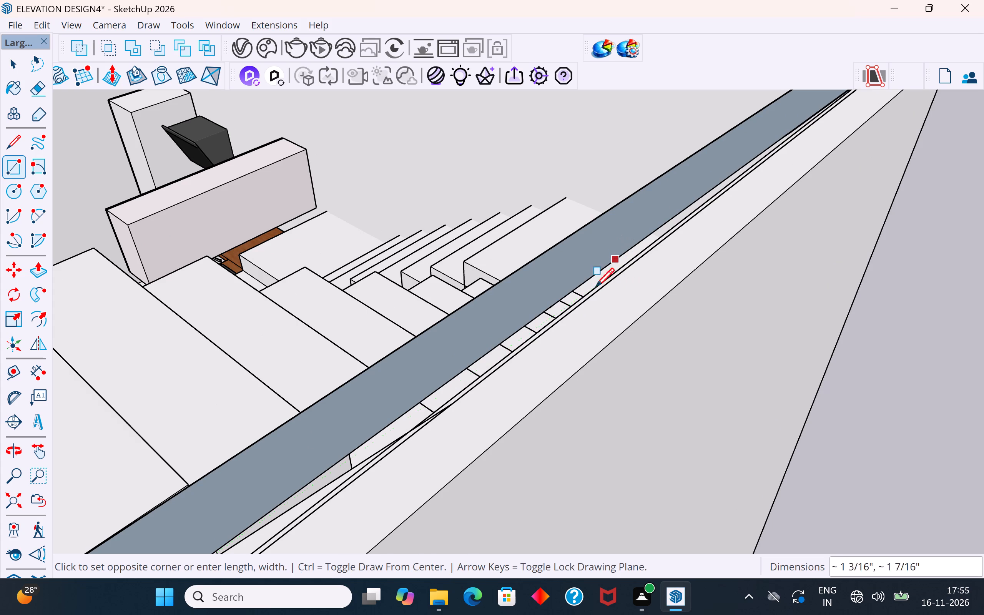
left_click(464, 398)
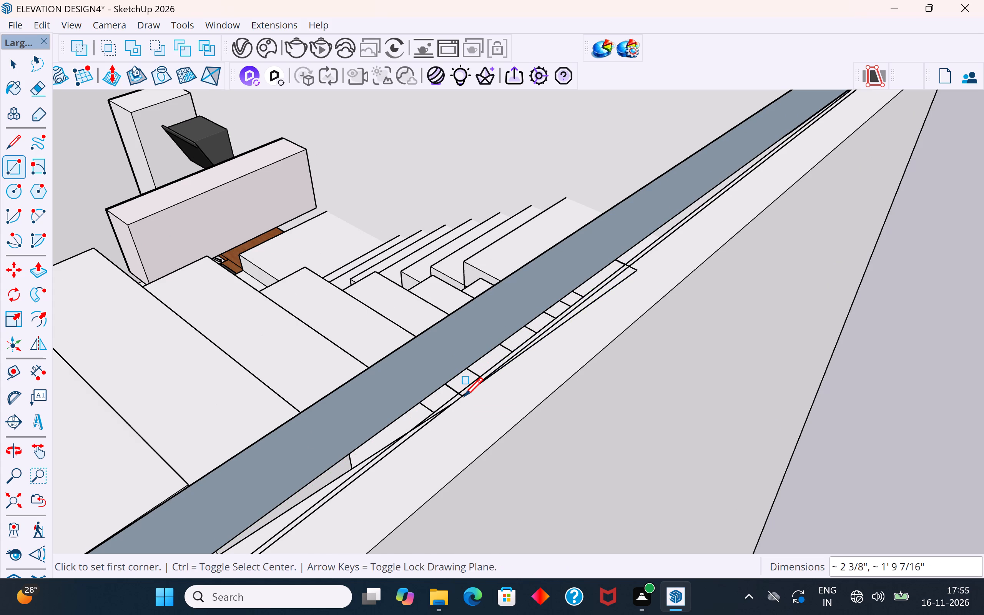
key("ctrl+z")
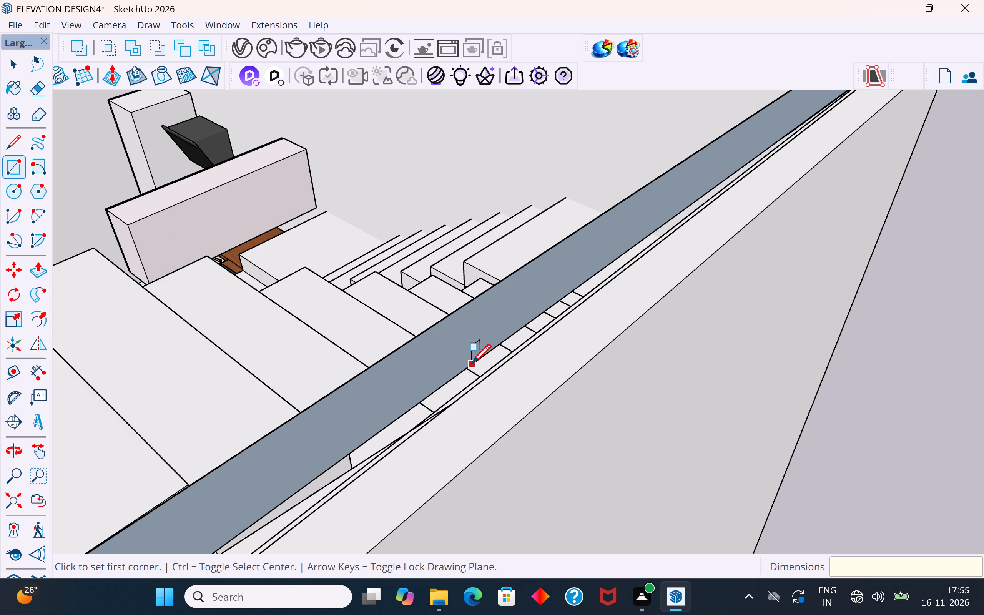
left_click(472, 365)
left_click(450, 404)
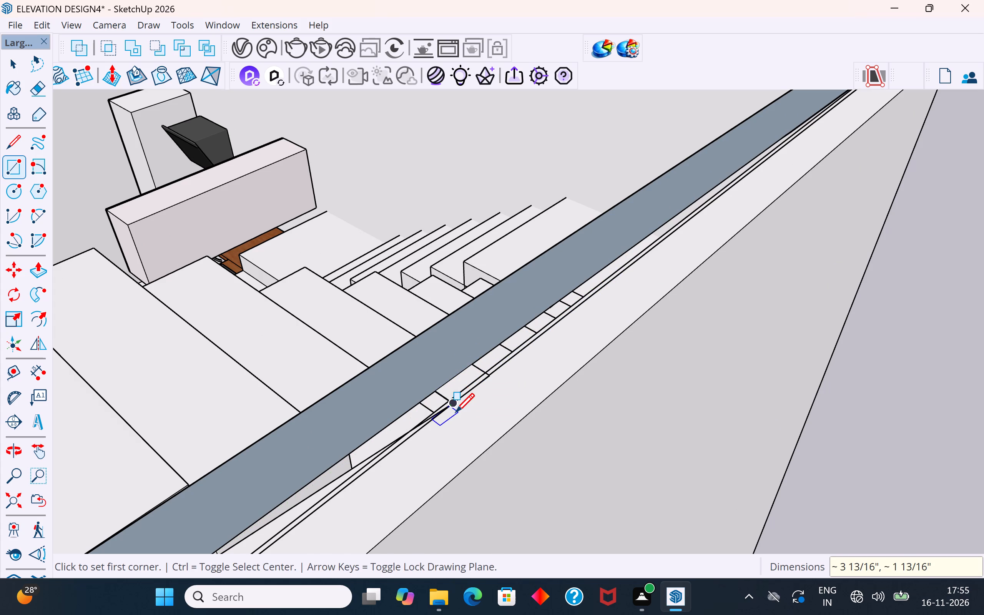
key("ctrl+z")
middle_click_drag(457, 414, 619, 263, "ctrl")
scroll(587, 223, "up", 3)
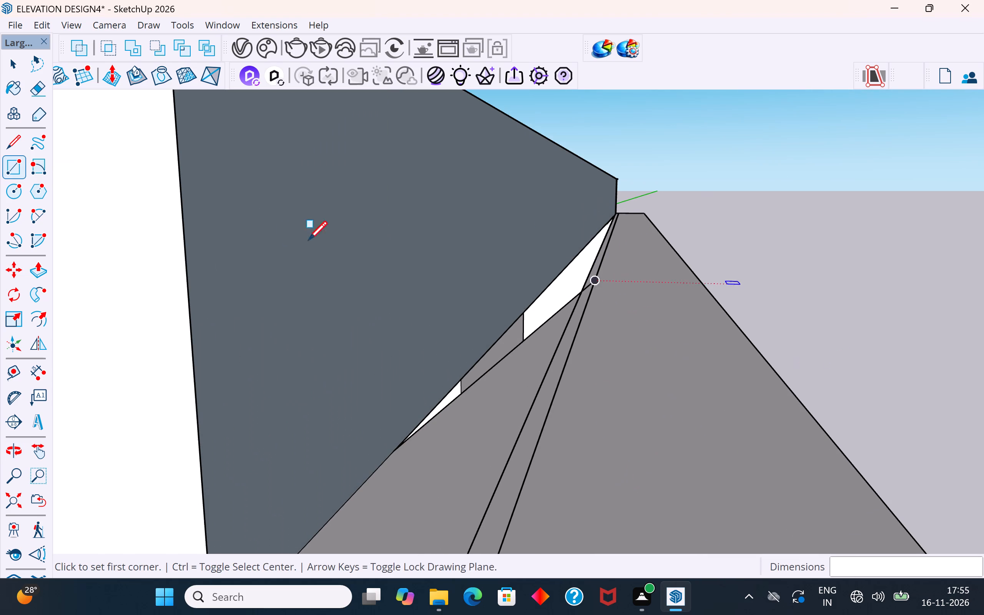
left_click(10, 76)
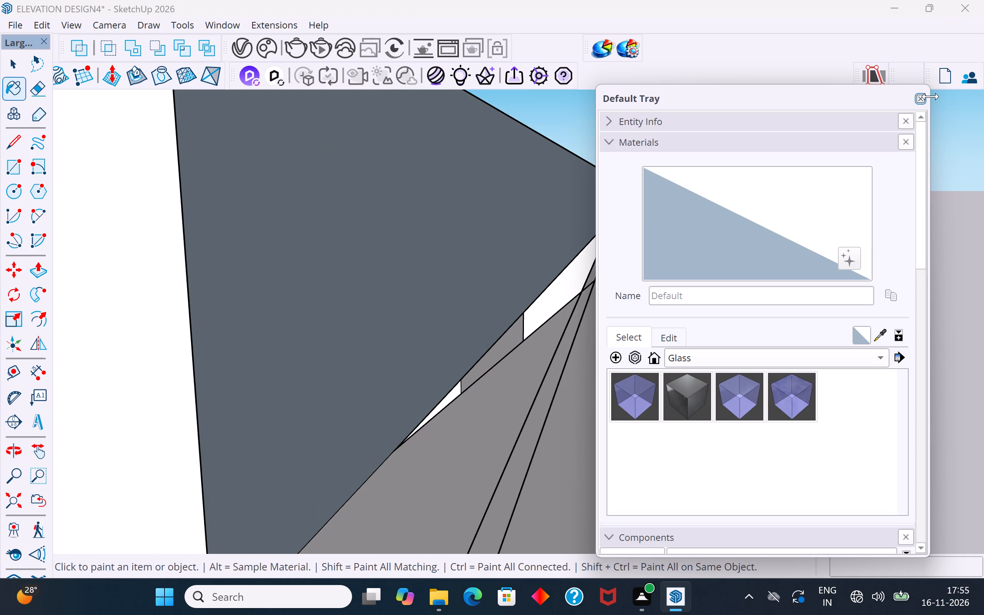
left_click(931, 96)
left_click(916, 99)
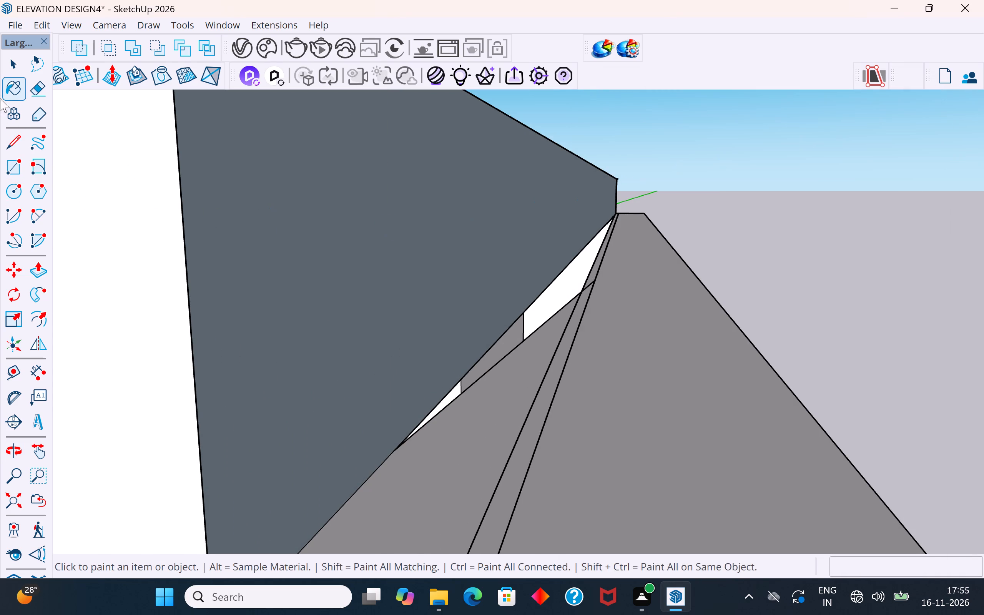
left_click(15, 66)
Draw three successive rectangles down the gap between the dark face and outer wall, the first about 7 9/16" by 1 13/16".
left_click(17, 172)
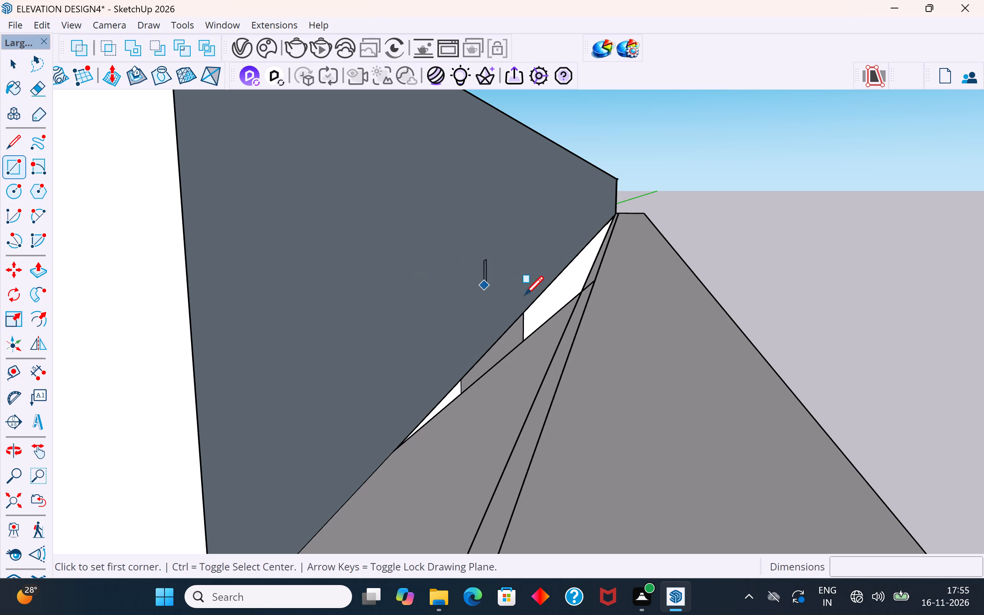
left_click(593, 285)
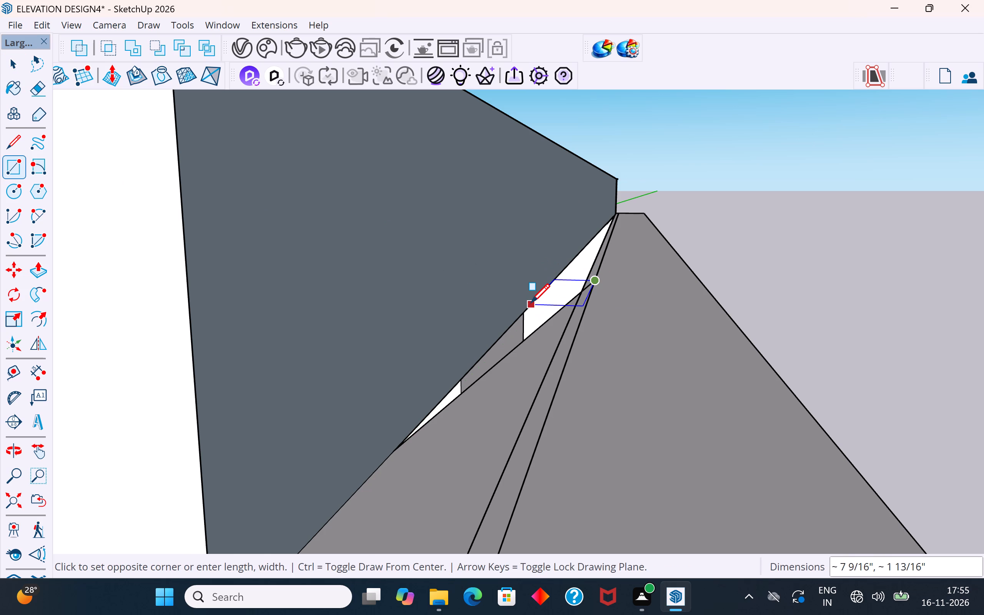
left_click(531, 304)
left_click(562, 309)
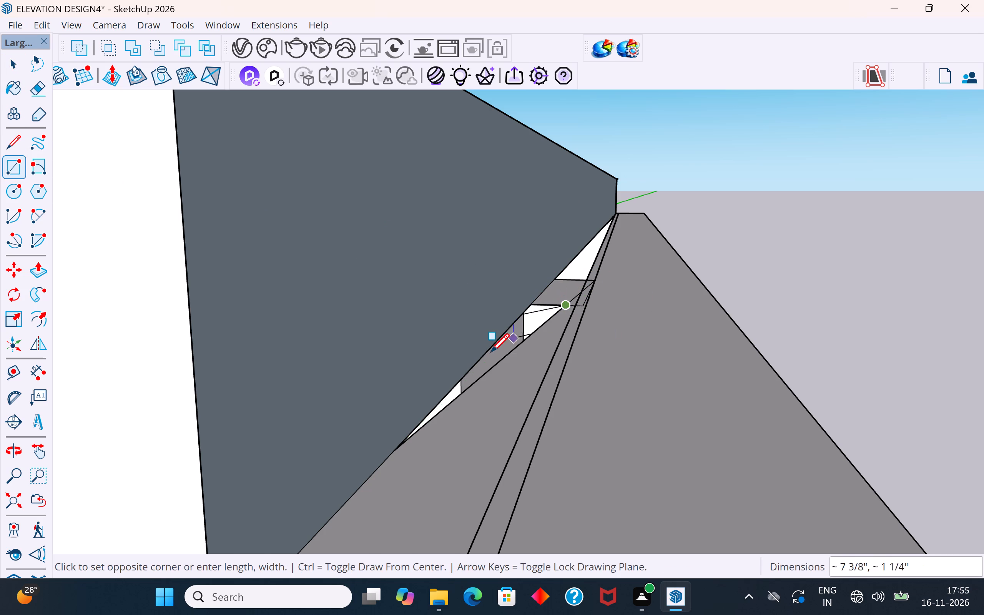
left_click(483, 361)
left_click_drag(499, 365, 496, 369)
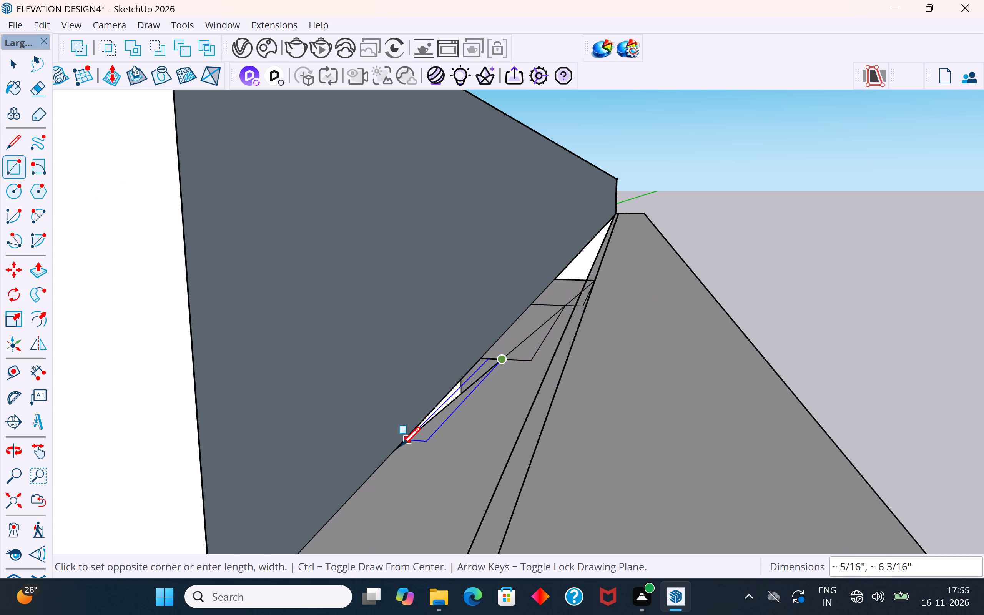
left_click(397, 452)
Draw a thin rectangle about 6 3/16" by 3/16" over the remaining sliver at the gap's near end beside the dark face.
scroll(479, 377, "up", 8)
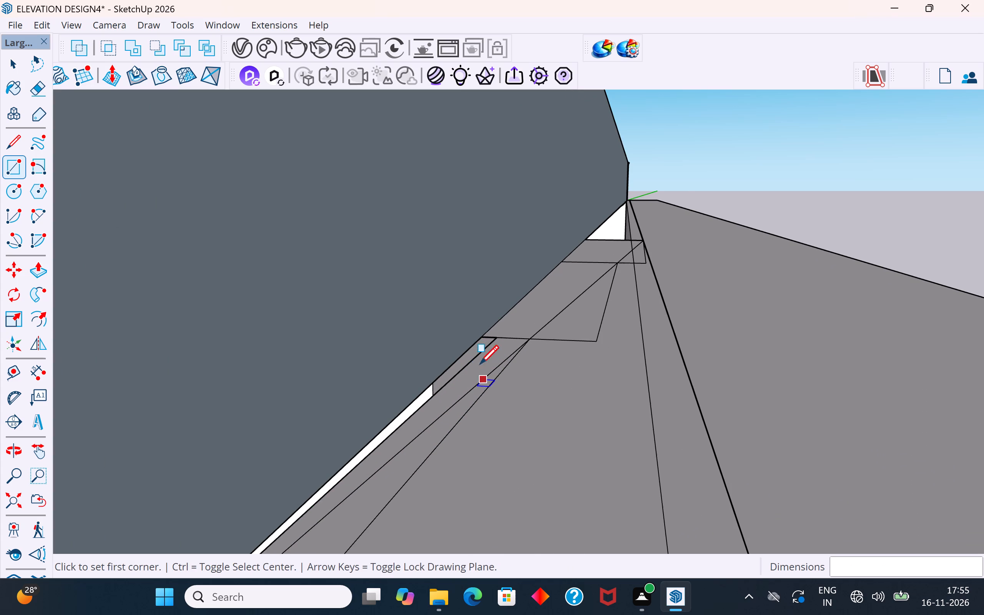
scroll(480, 366, "up", 1)
left_click(494, 338)
scroll(494, 338, "down", 6)
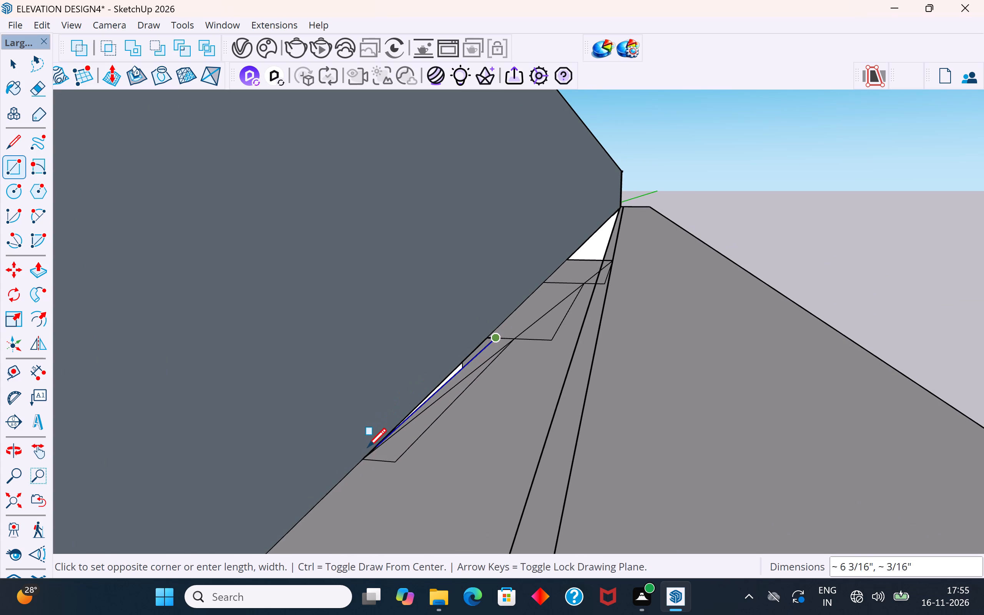
left_click(365, 455)
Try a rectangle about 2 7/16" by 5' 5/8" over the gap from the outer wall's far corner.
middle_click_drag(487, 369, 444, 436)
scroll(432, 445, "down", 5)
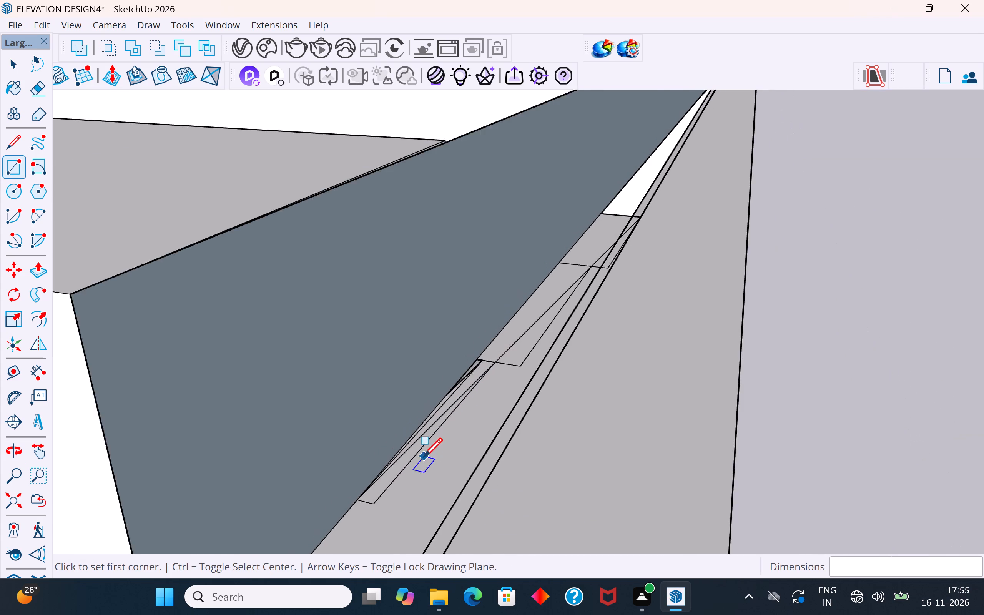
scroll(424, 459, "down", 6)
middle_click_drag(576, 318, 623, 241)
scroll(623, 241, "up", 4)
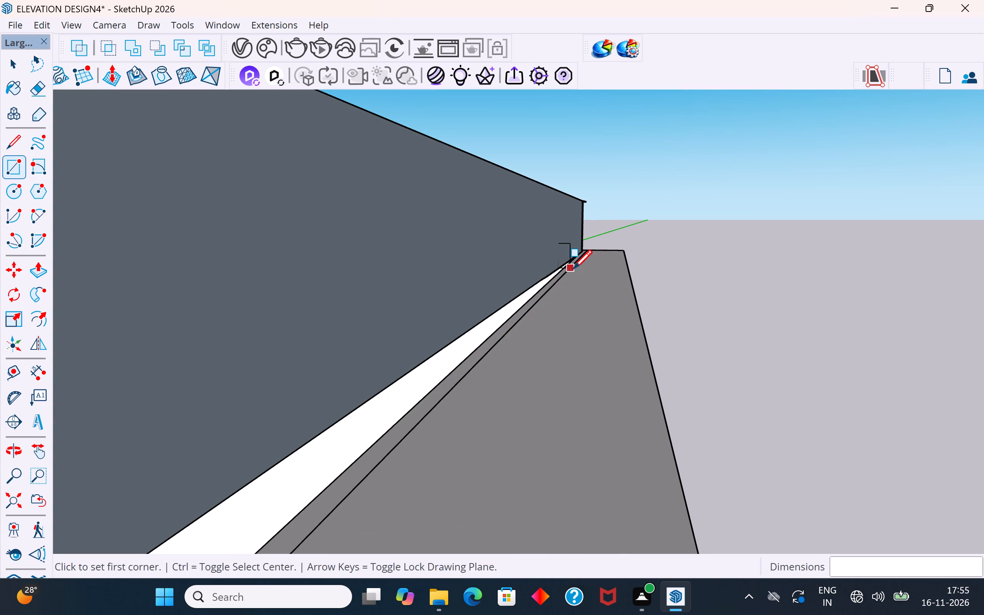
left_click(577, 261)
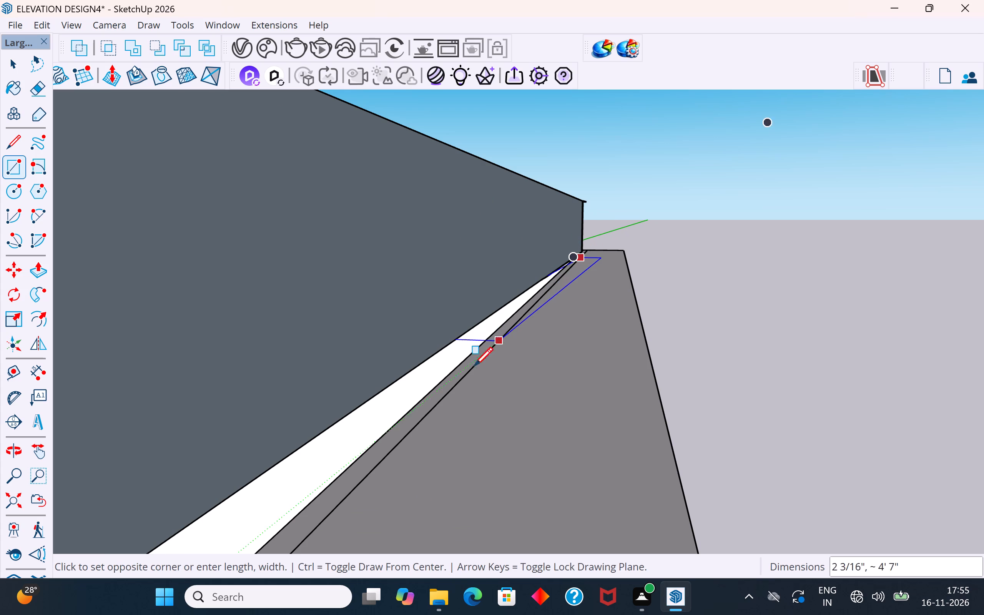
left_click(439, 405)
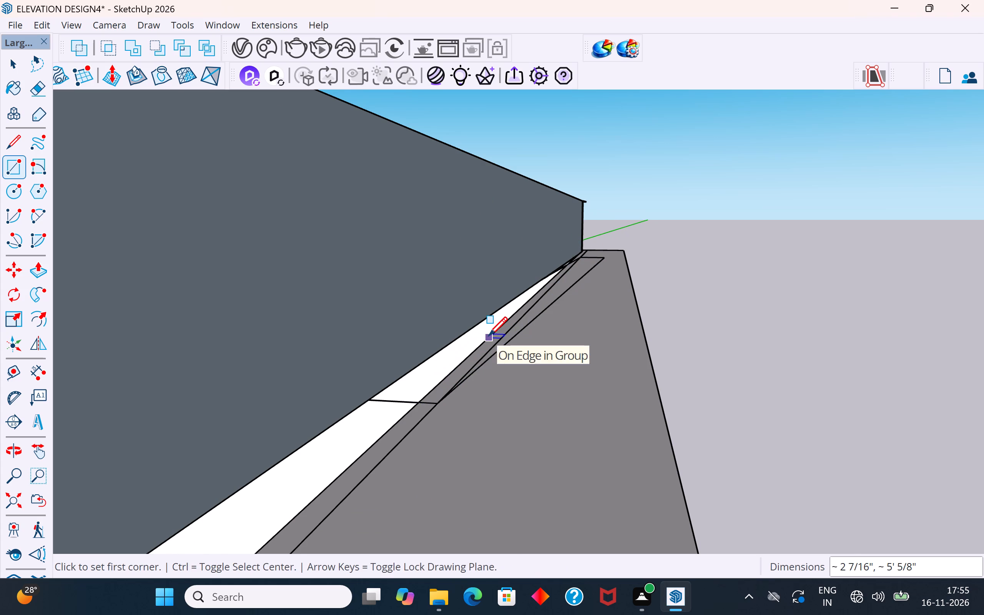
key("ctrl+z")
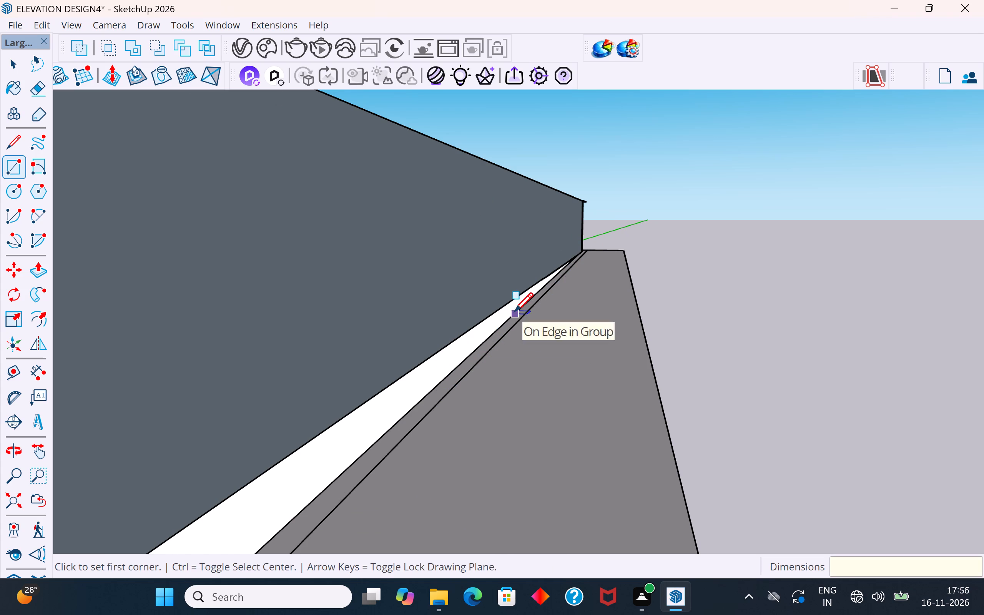
Draw two rectangles about 1/2" by 1' 1 11/16" and 11/16" by 1' 4 3/8" side by side in the far part of the gap.
left_click(514, 313)
left_click(384, 382)
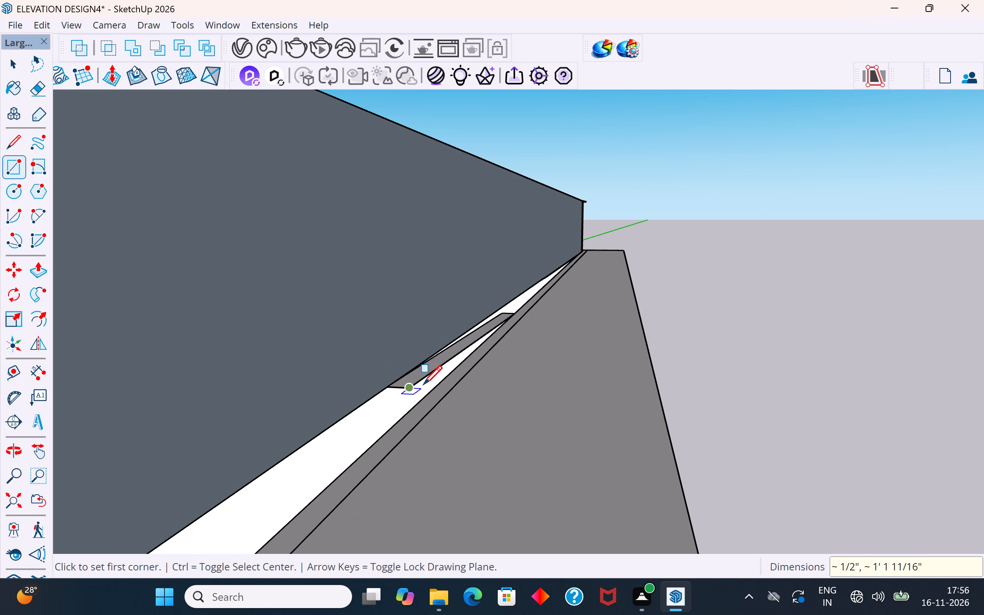
left_click(510, 319)
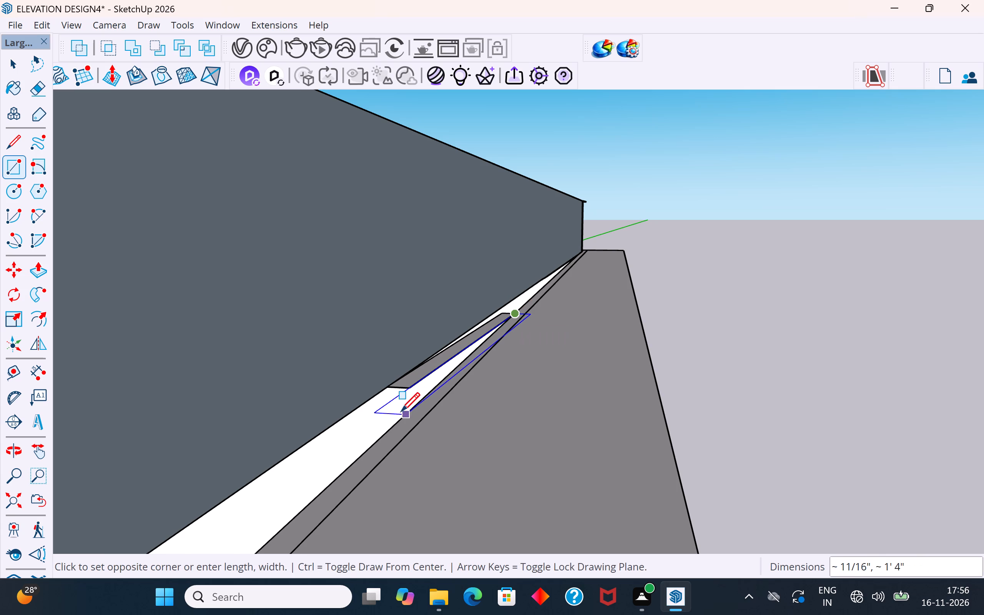
left_click(393, 415)
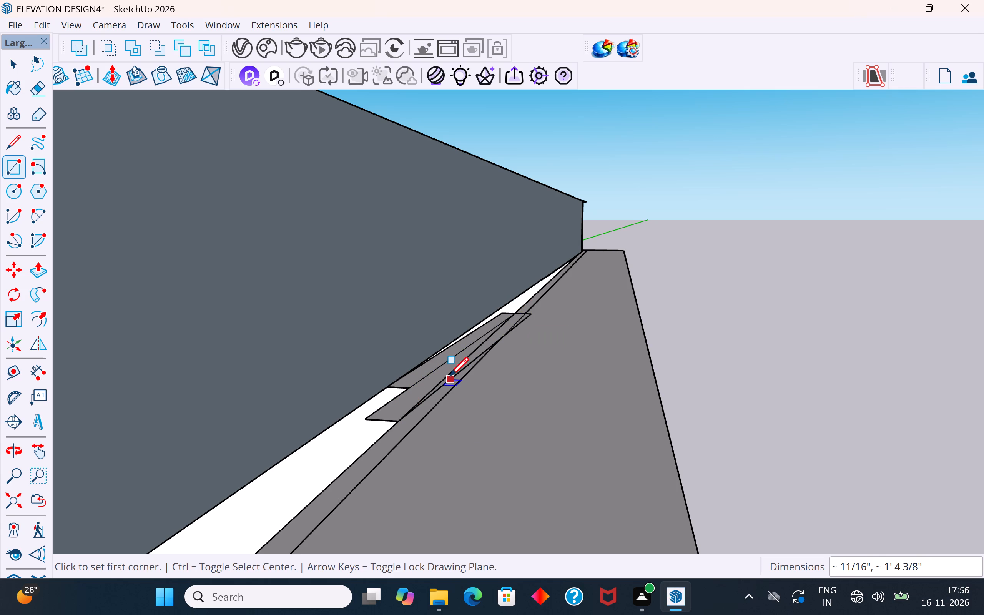
Draw a rectangle about 8" by 1" over the open gap between the dark face and the outer wall.
left_click(450, 378)
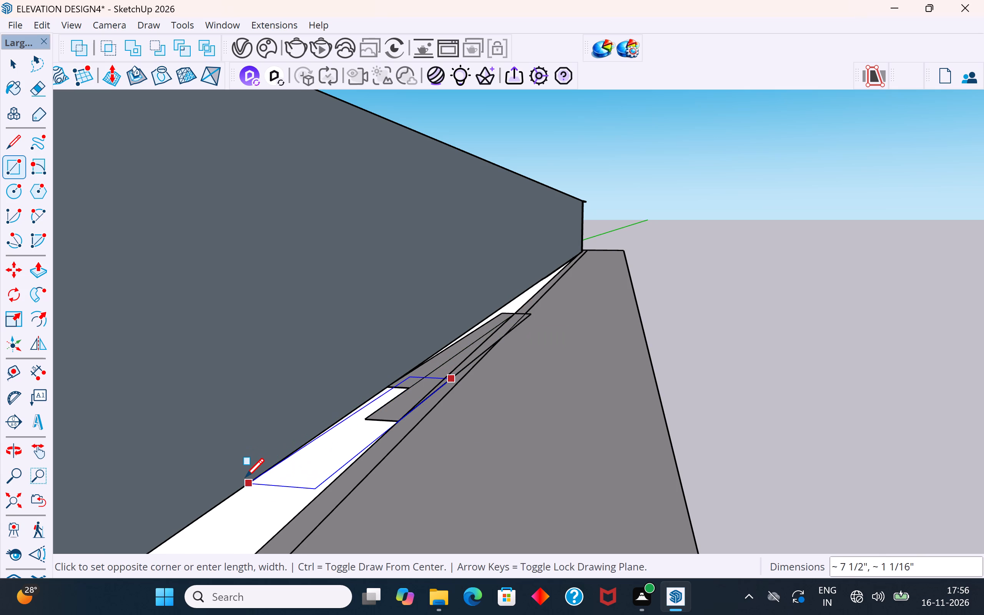
scroll(245, 479, "up", 4)
left_click(221, 506)
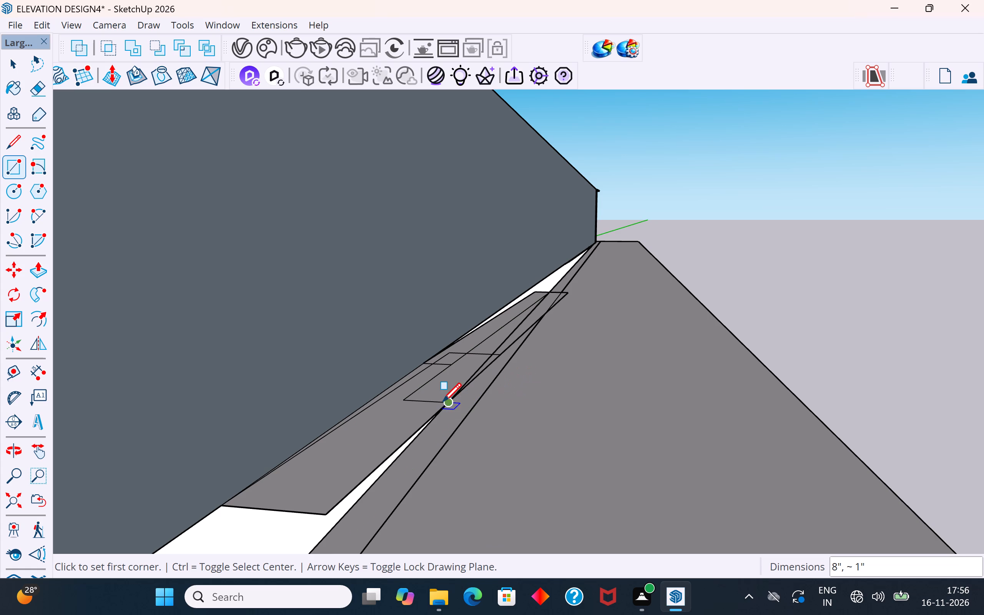
Draw a long rectangle about 2' 1 5/16" by 1/2" further along the gap toward its near end.
left_click(469, 387)
scroll(469, 387, "down", 10)
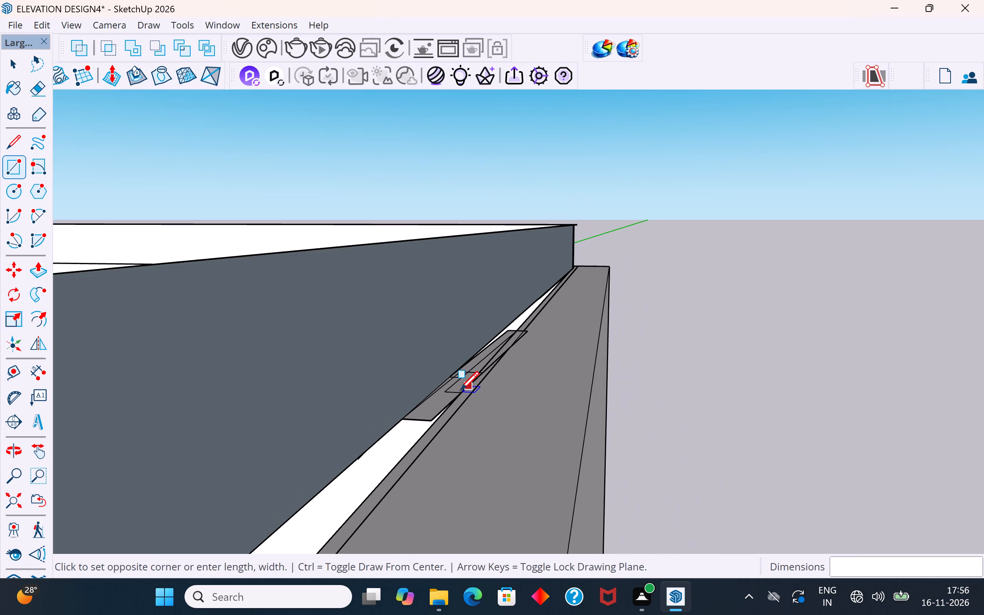
scroll(407, 449, "down", 10)
scroll(352, 501, "up", 2)
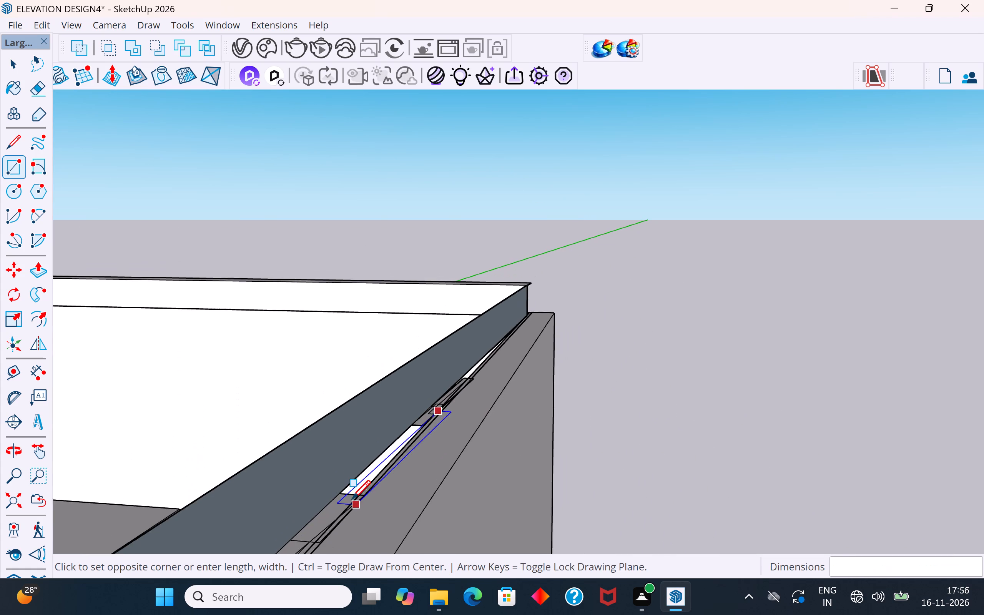
scroll(352, 501, "up", 3)
left_click(308, 510)
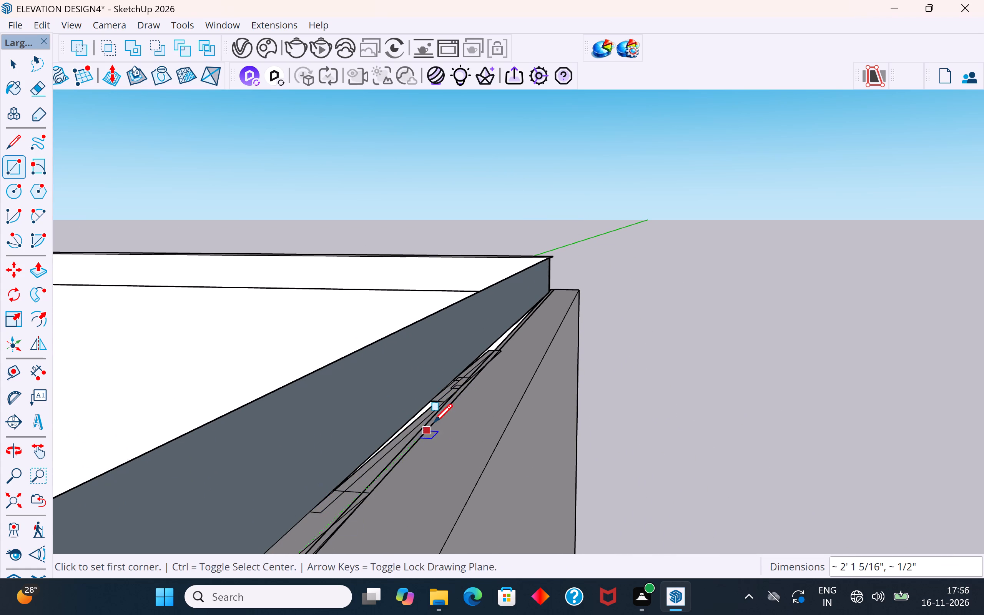
Draw rectangles about 1' 8" by 1/2" and 5 11/16" by 1/2" over the remaining sliver beside the dark face.
scroll(434, 424, "up", 4)
scroll(448, 393, "up", 6)
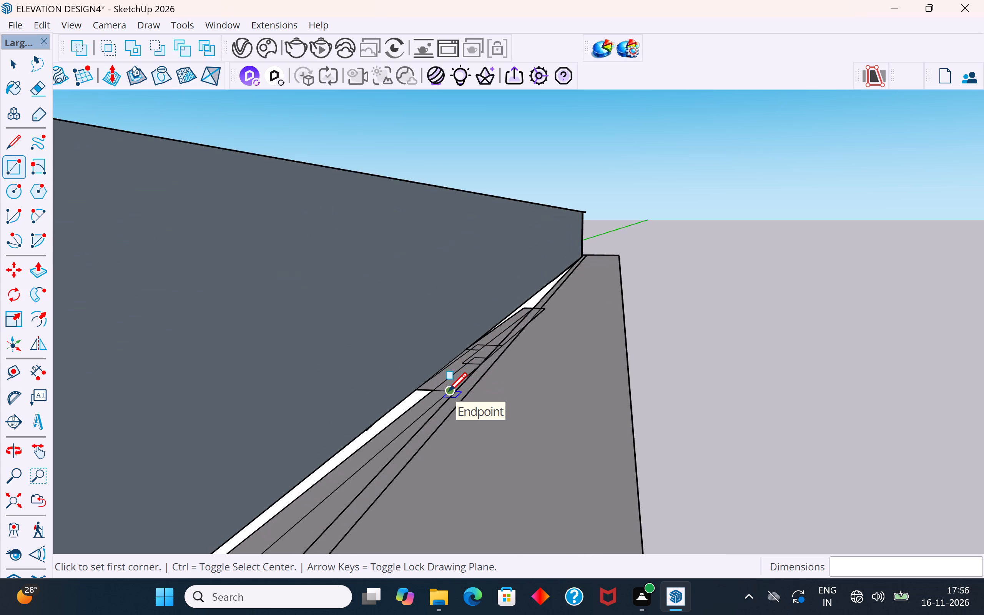
scroll(448, 393, "up", 3)
left_click(448, 393)
scroll(388, 401, "down", 9)
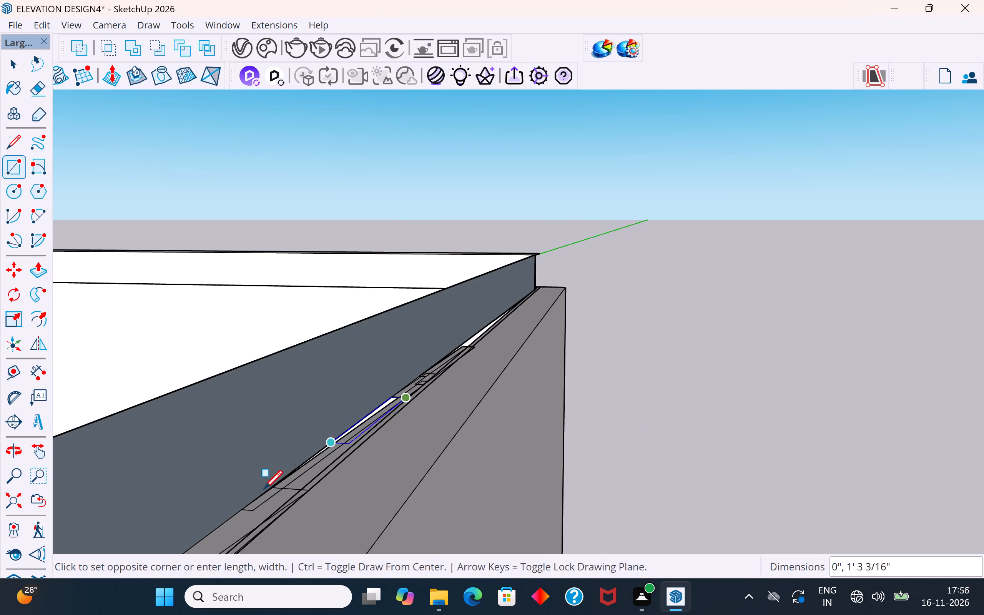
scroll(242, 504, "up", 4)
left_click(244, 512)
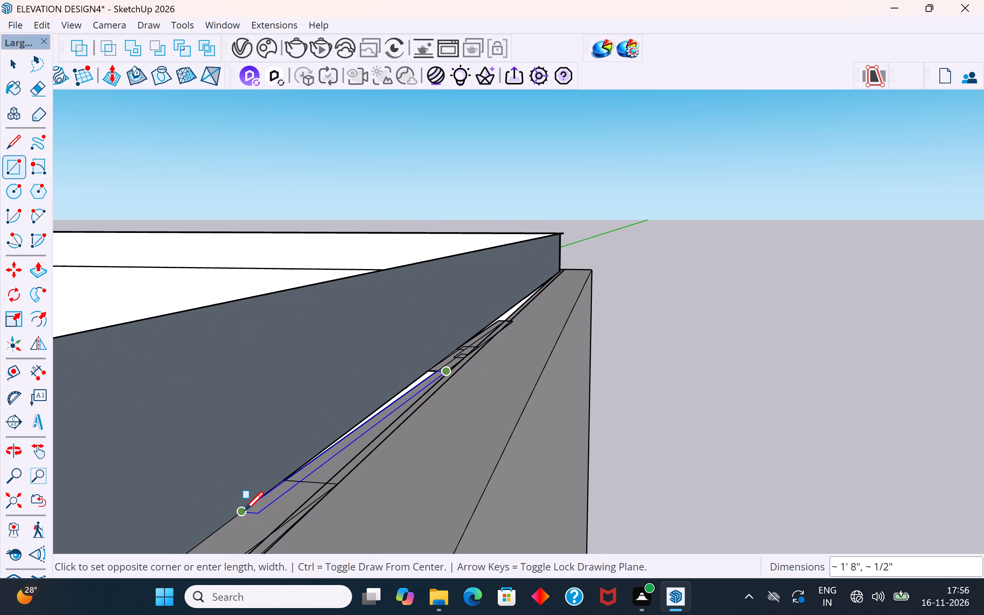
scroll(366, 413, "up", 9)
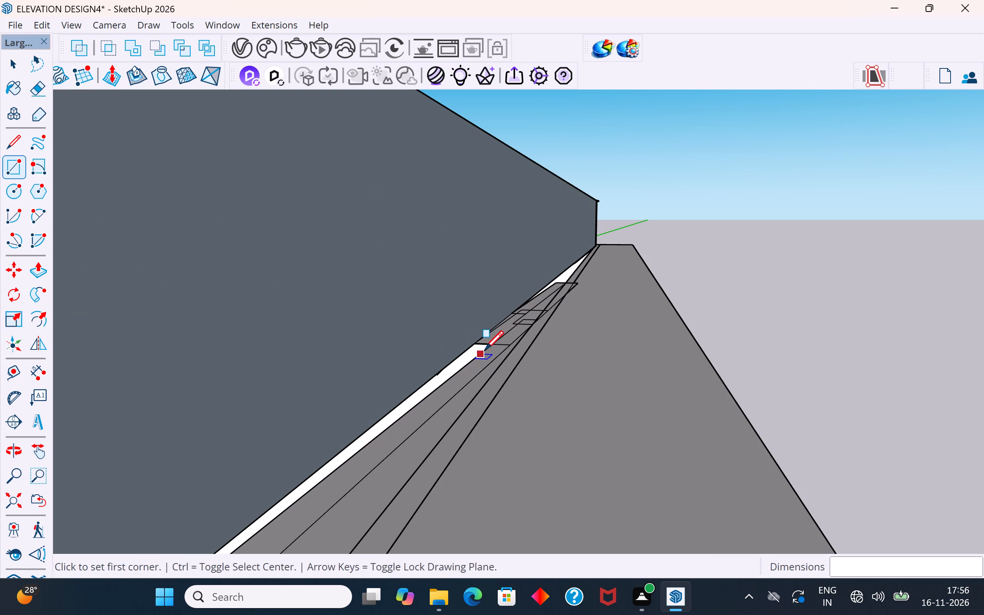
left_click(490, 349)
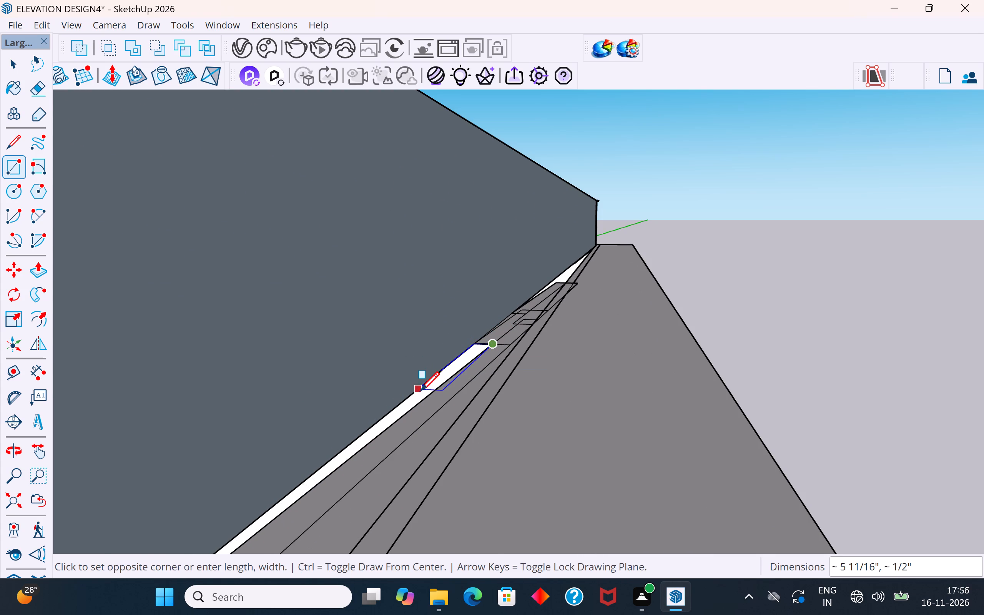
left_click(421, 392)
scroll(421, 392, "down", 11)
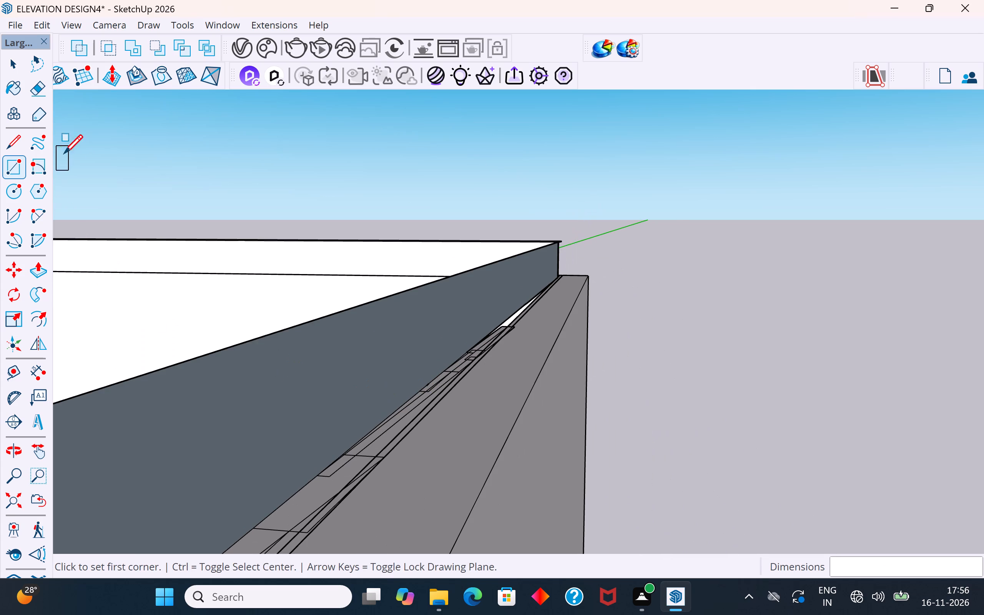
Draw a rectangle about 1 7/8" by 2' 10 7/16" over the far part of the gap, starting near the dark face's far corner.
scroll(534, 333, "up", 10)
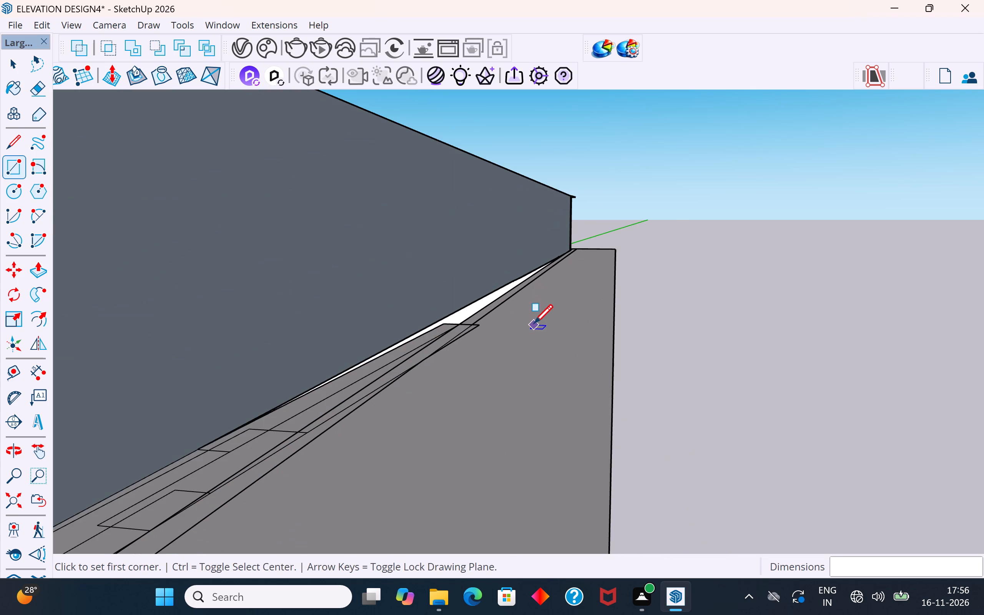
middle_click_drag(543, 264, 464, 336)
scroll(537, 281, "up", 8)
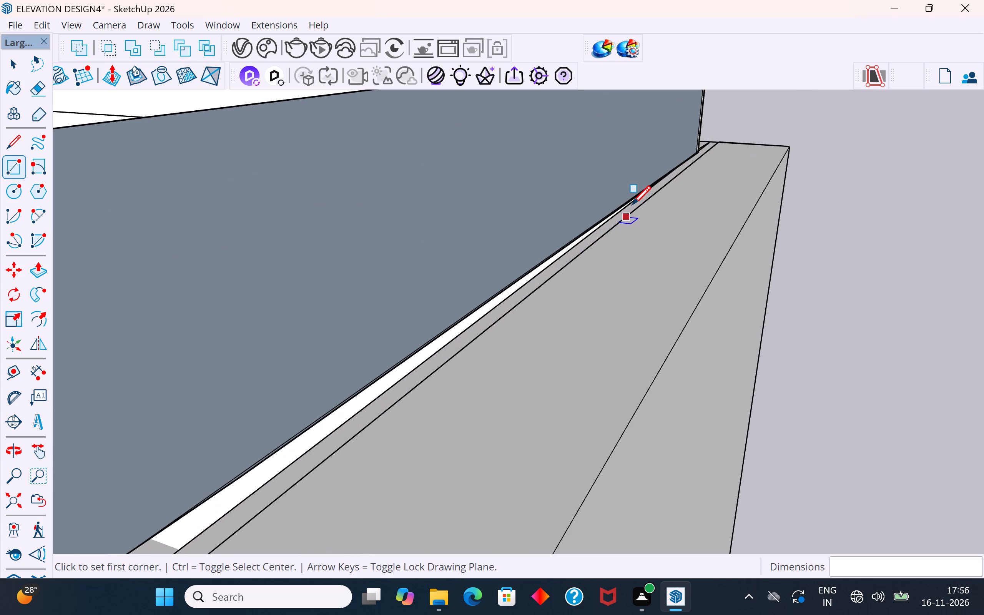
left_click(672, 170)
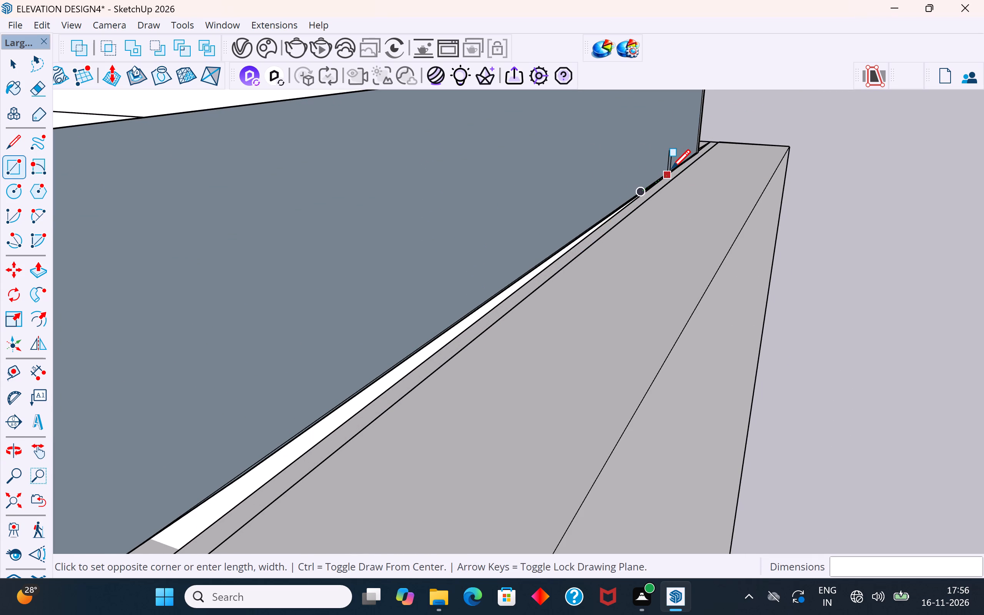
scroll(672, 170, "down", 5)
scroll(463, 330, "up", 4)
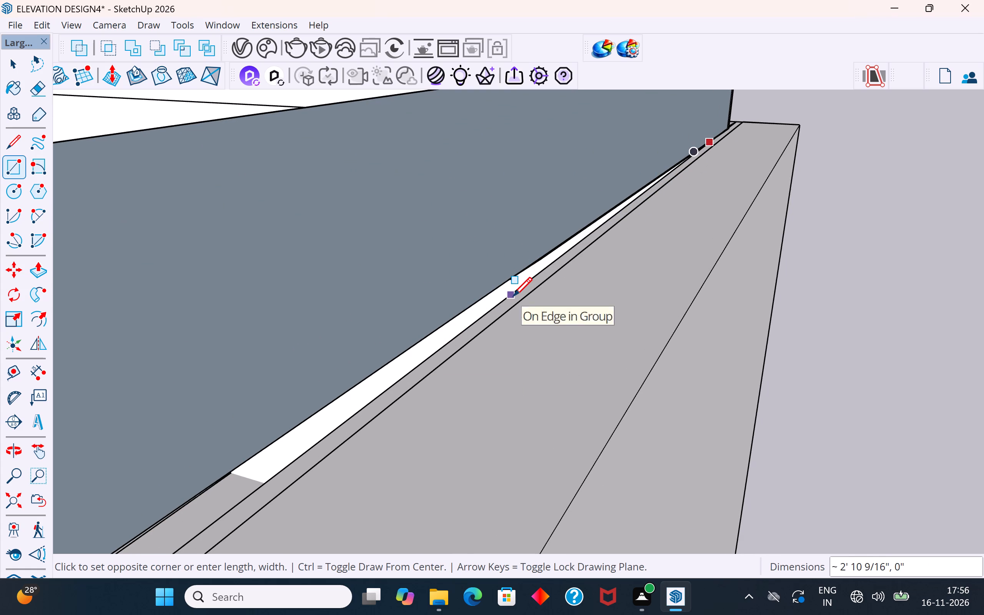
scroll(512, 299, "up", 1)
middle_click_drag(512, 299, 613, 224)
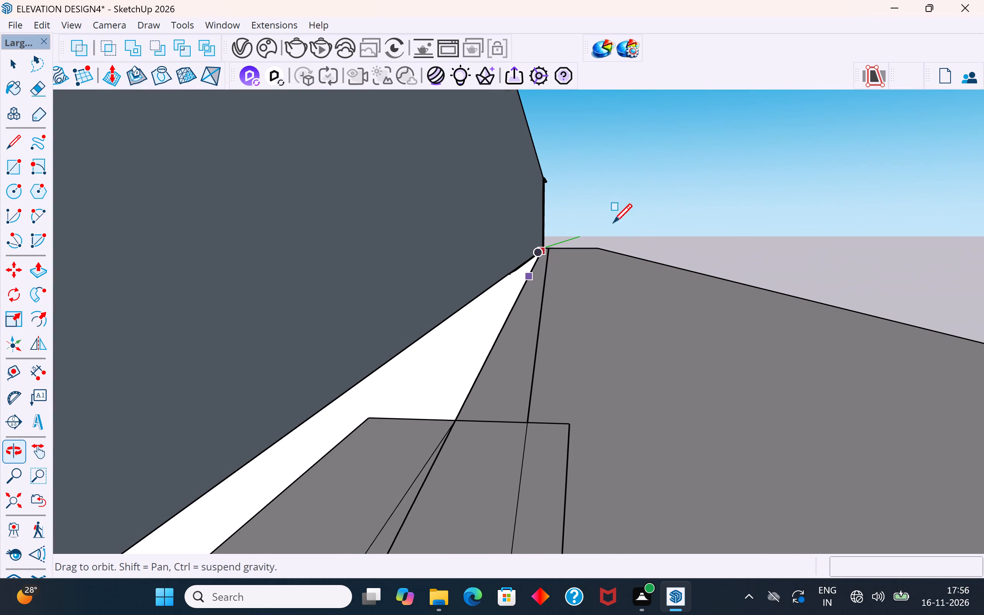
middle_click_drag(613, 224, 617, 221)
left_click(544, 276)
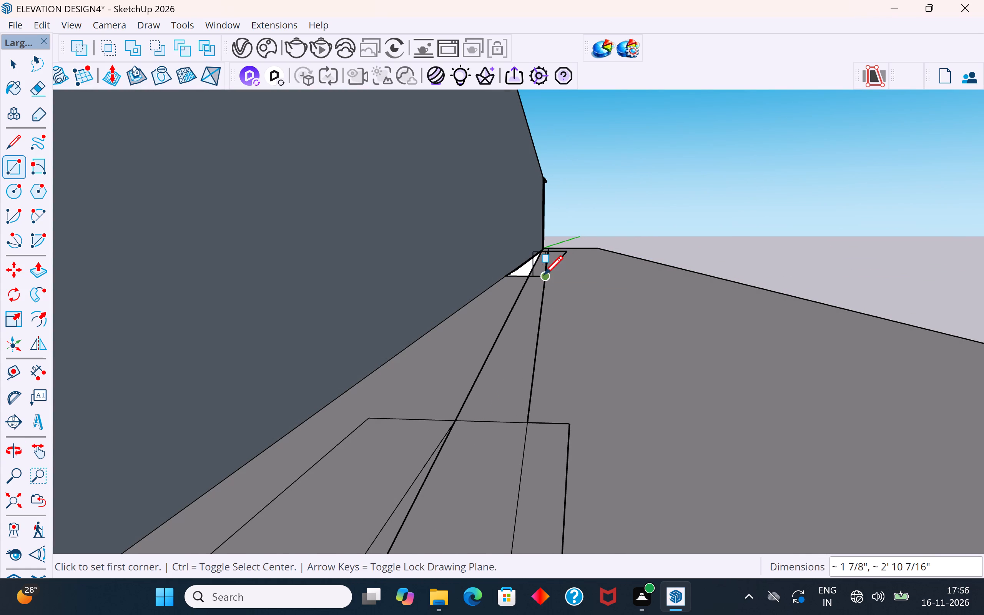
Draw two small rectangles about 3/16" by 4 11/16" and 11/16" by 1 13/16" to close the far part of the gap.
middle_click_drag(543, 257, 486, 336)
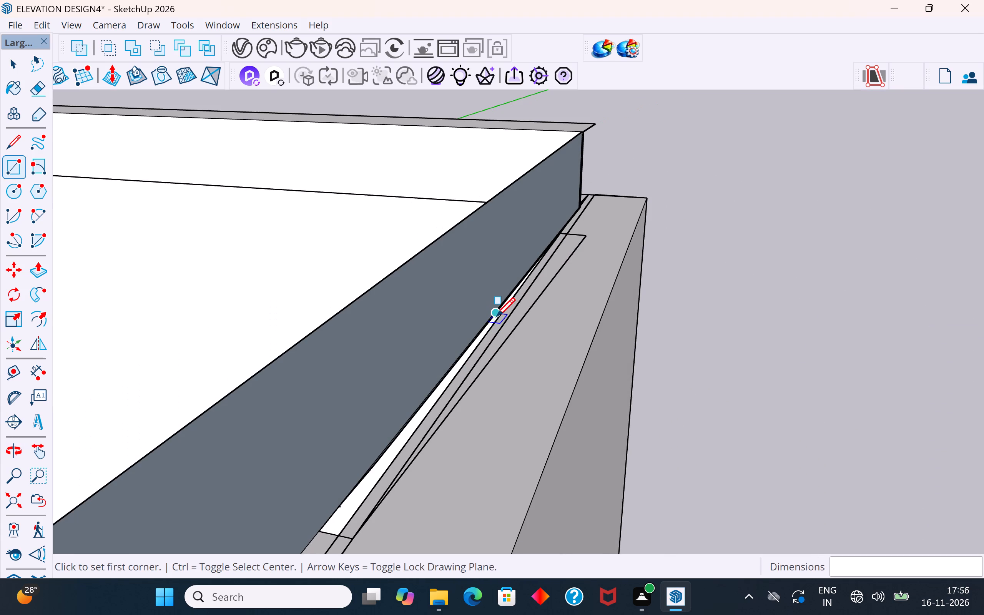
scroll(500, 318, "up", 4)
left_click(500, 318)
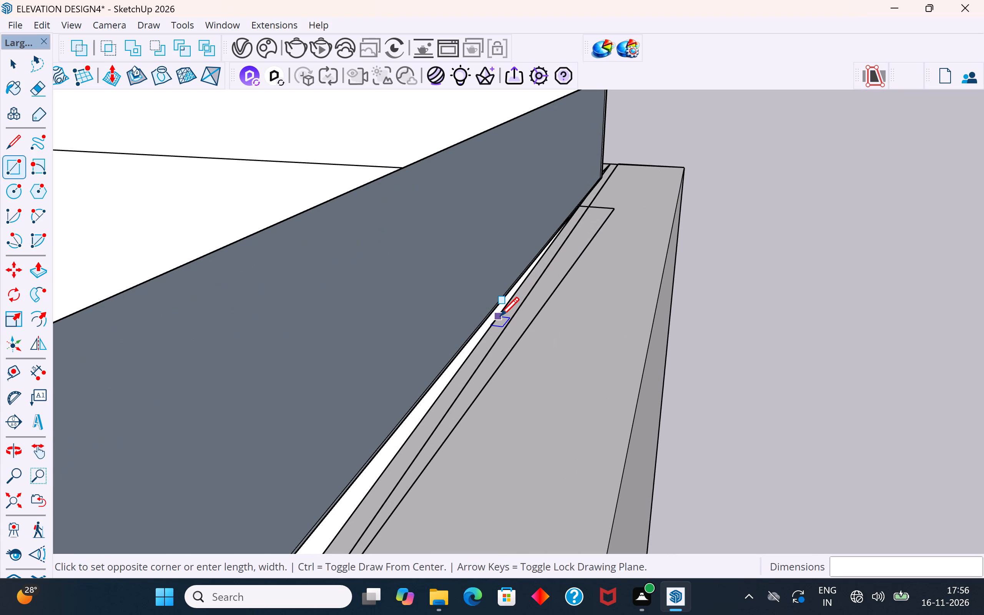
left_click(442, 376)
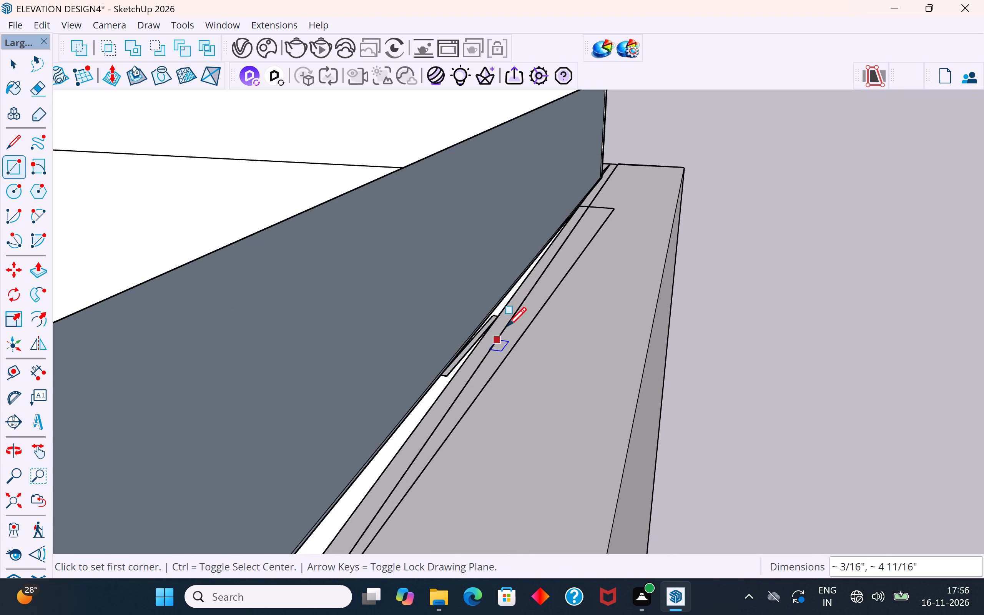
scroll(514, 323, "down", 5)
scroll(586, 290, "down", 3)
middle_click_drag(411, 453, 389, 462)
scroll(414, 445, "up", 4)
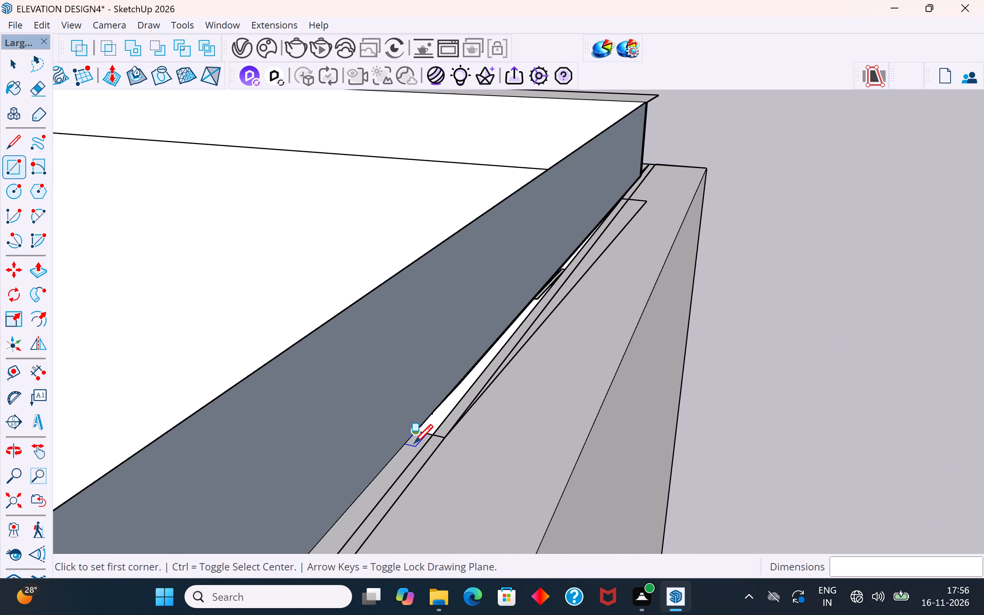
scroll(414, 445, "up", 4)
left_click(440, 425)
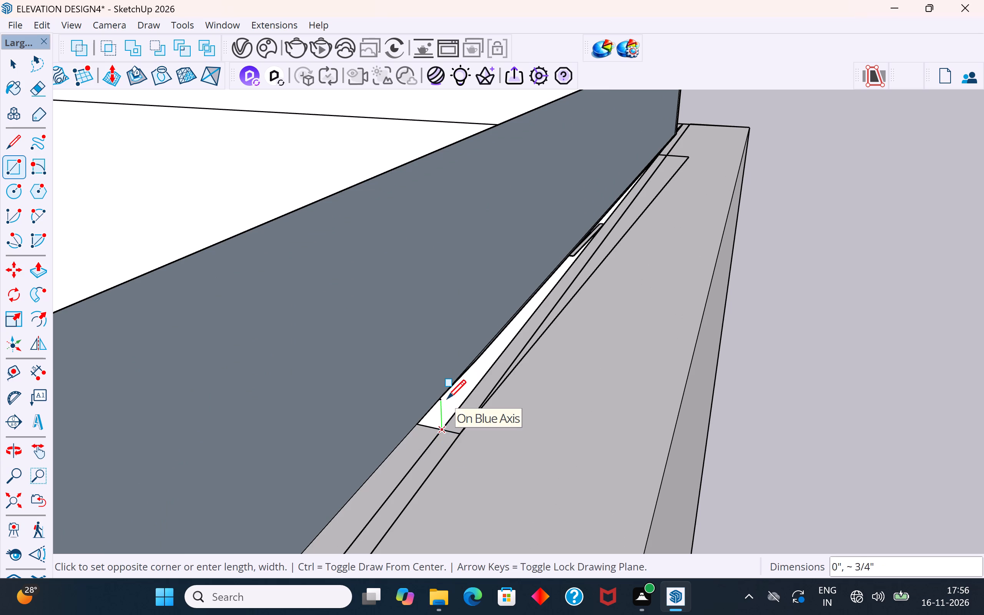
left_click(452, 391)
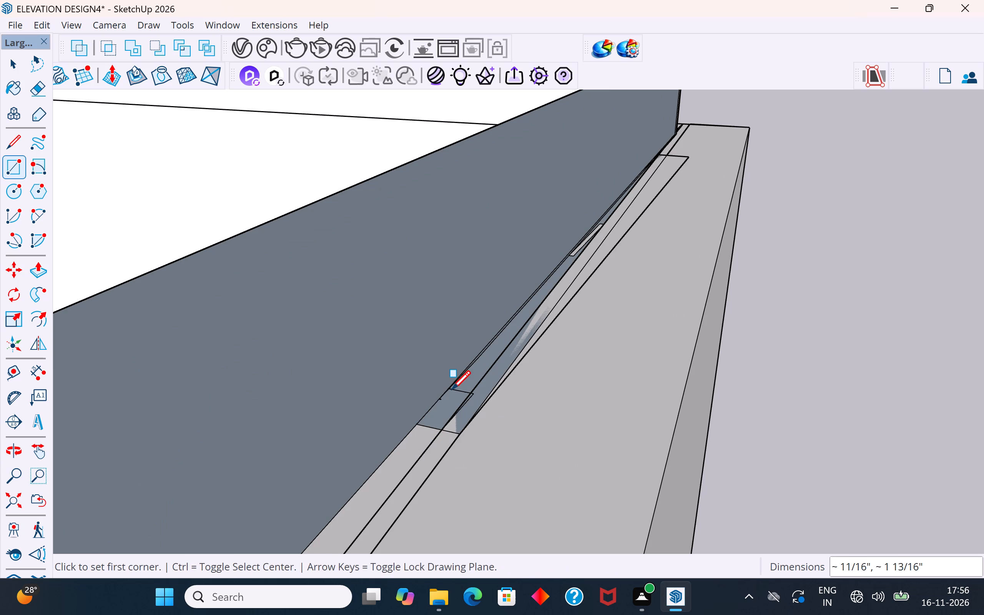
left_click(15, 63)
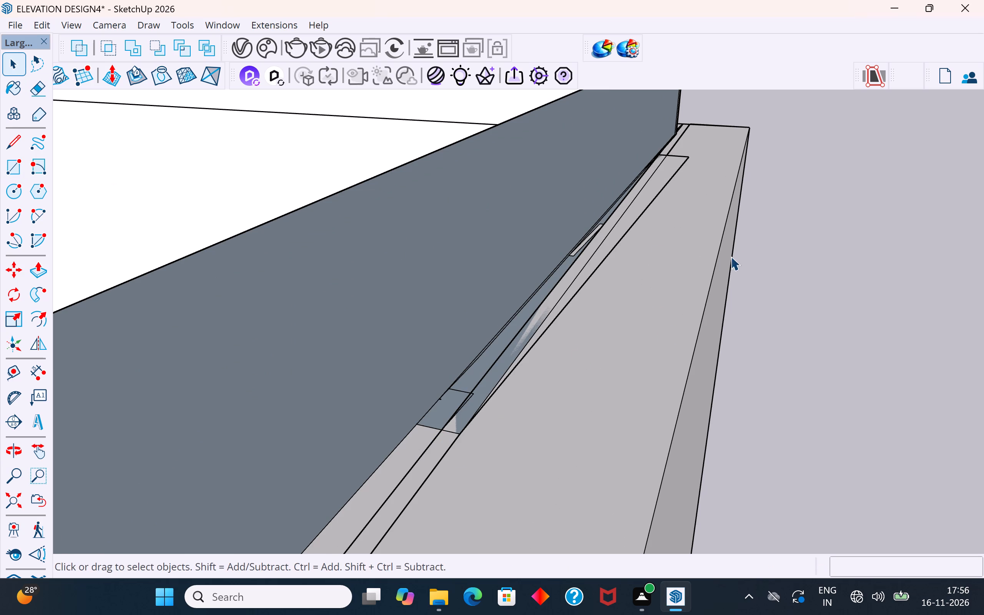
left_click(753, 244)
Erase the stray diagonal and cross edges left by the overlapping rectangles on the filled strip beside the dark face.
scroll(655, 197, "down", 4)
scroll(628, 214, "down", 5)
scroll(707, 138, "down", 4)
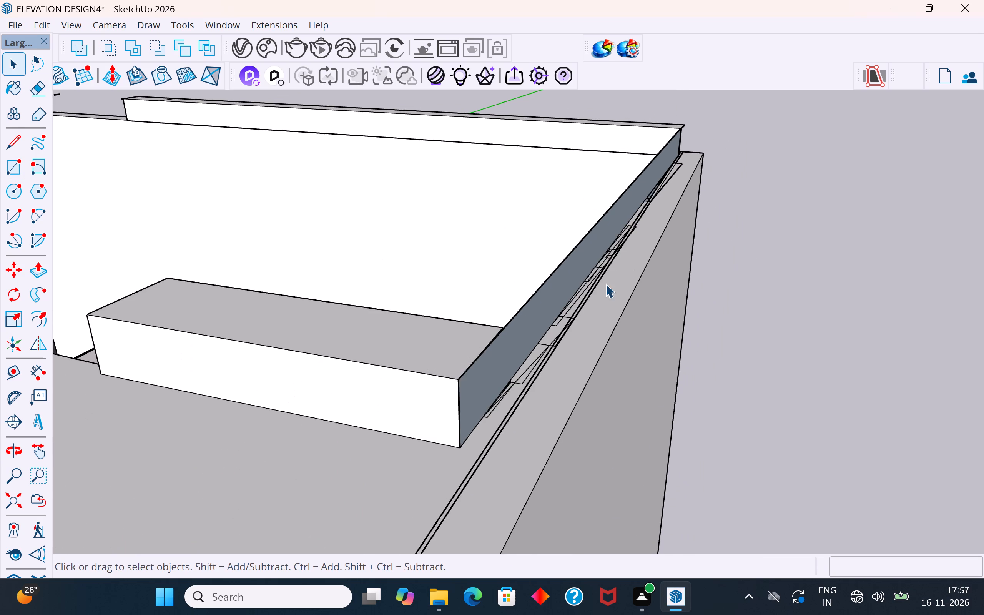
middle_click_drag(593, 294, 578, 303)
scroll(469, 410, "up", 18)
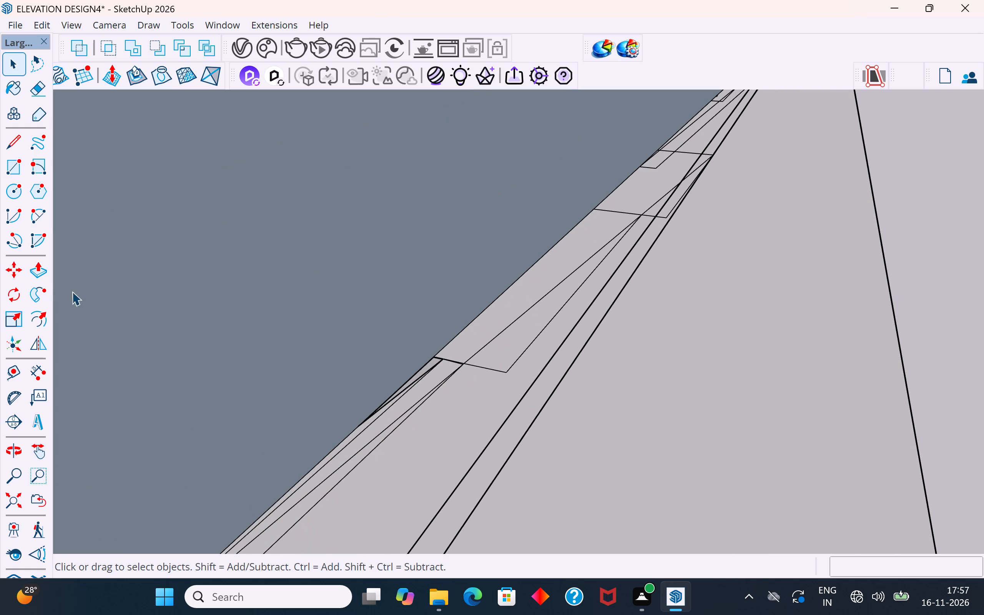
left_click(31, 91)
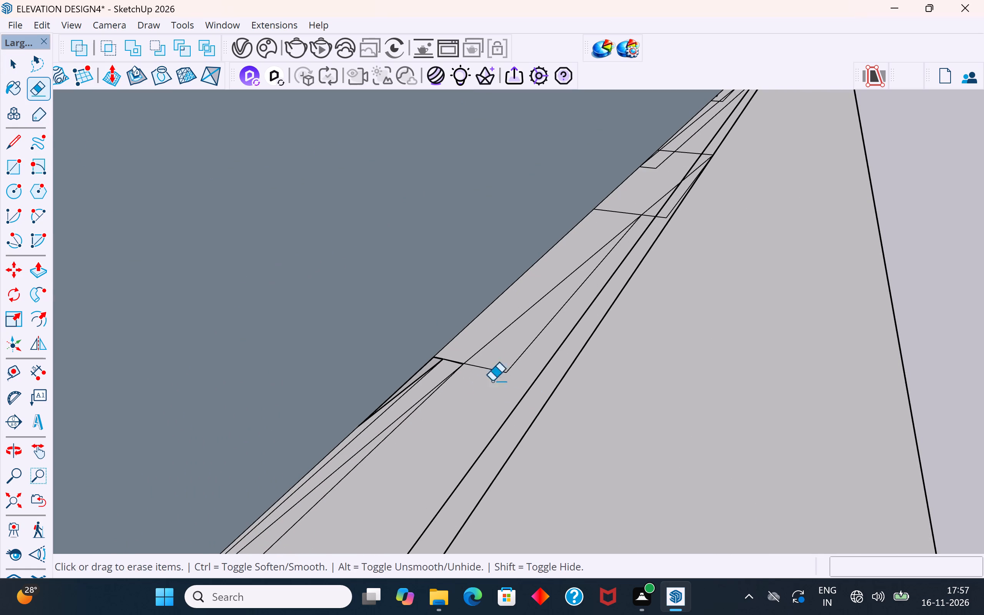
left_click_drag(457, 387, 518, 314)
left_click_drag(499, 382, 541, 319)
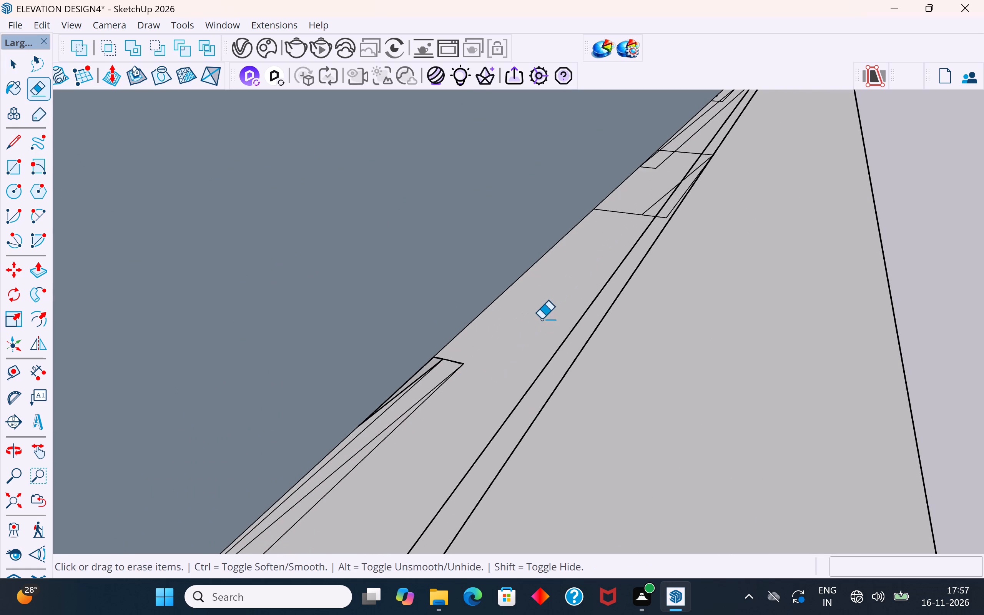
left_click_drag(641, 201, 598, 254)
left_click_drag(658, 199, 629, 233)
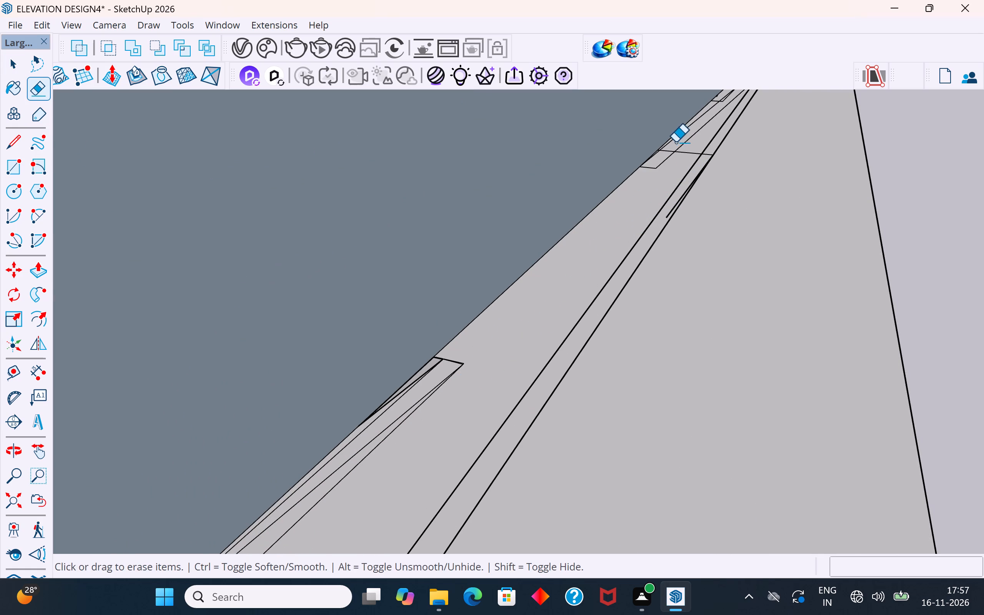
left_click_drag(681, 142, 651, 186)
left_click_drag(661, 159, 635, 199)
Erase the leftover cross edges and thin diagonal edges of the small rectangles near the dark face's near end.
scroll(635, 199, "down", 6)
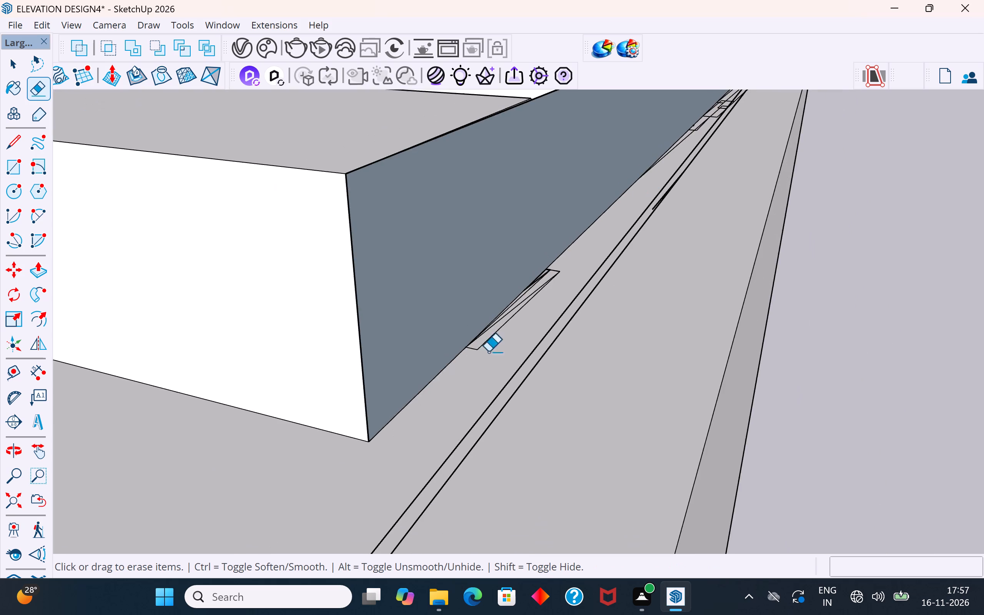
scroll(420, 400, "up", 8)
left_click_drag(518, 317, 517, 330)
left_click(493, 340)
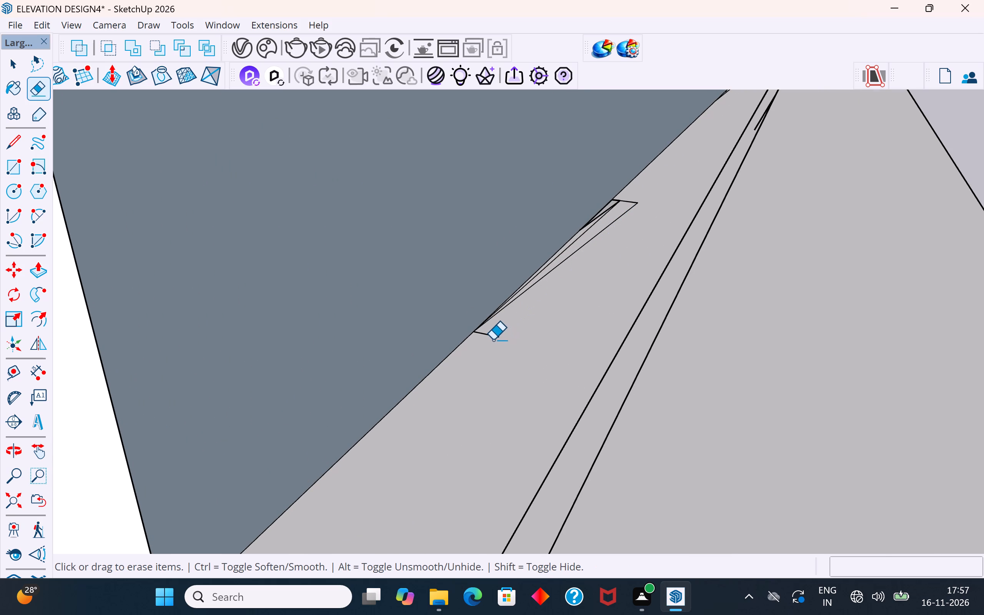
left_click(493, 336)
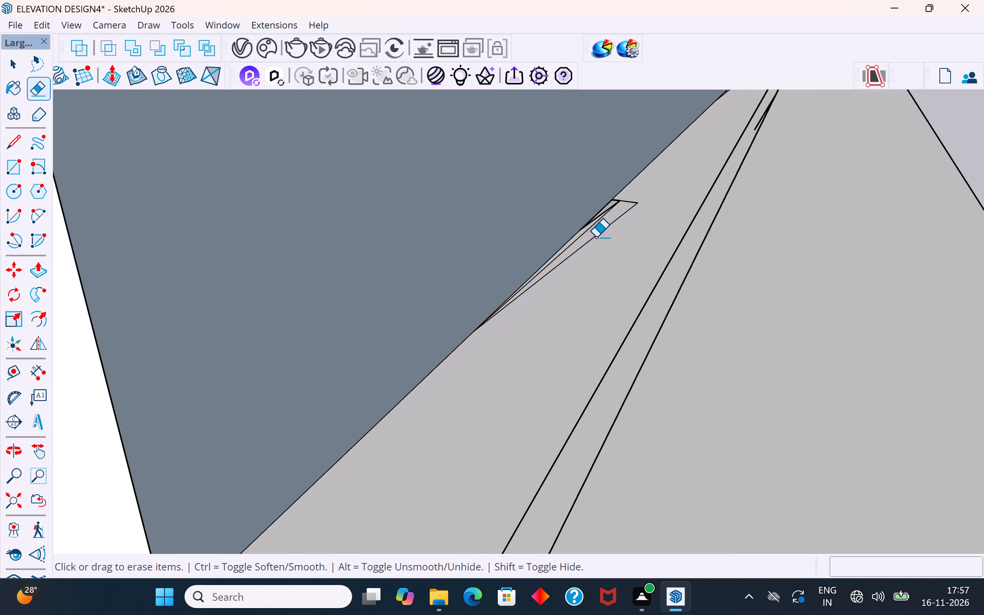
scroll(606, 219, "up", 6)
left_click_drag(642, 176, 625, 229)
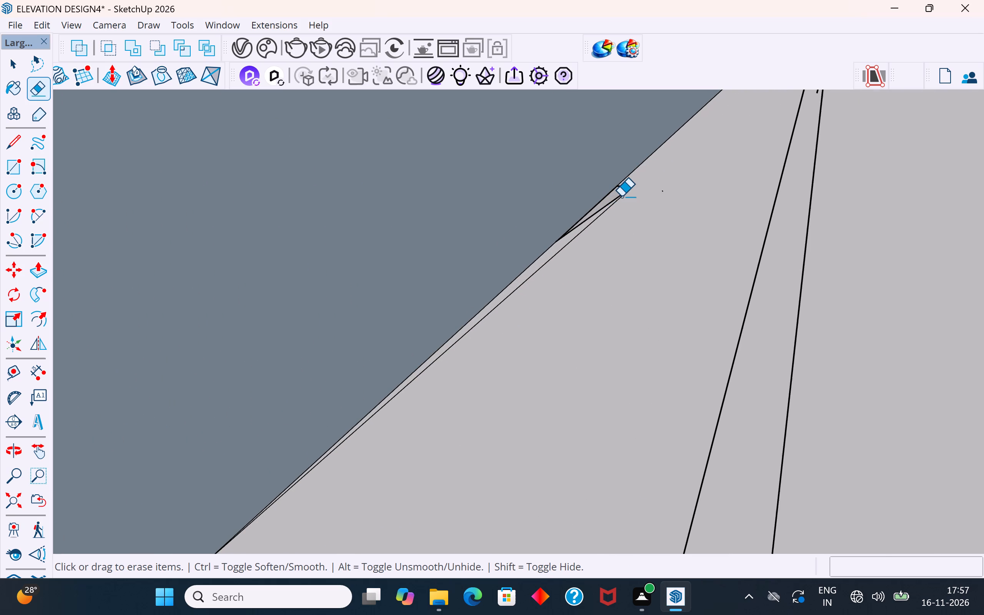
left_click(621, 195)
key("ctrl+z")
scroll(388, 508, "down", 2)
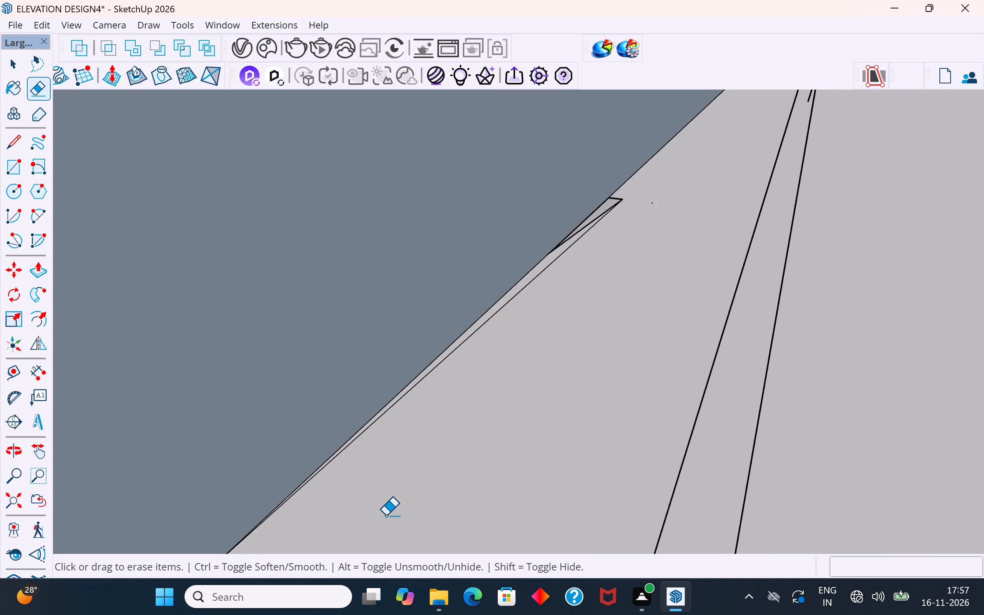
scroll(386, 515, "down", 7)
scroll(426, 378, "up", 8)
left_click(492, 367)
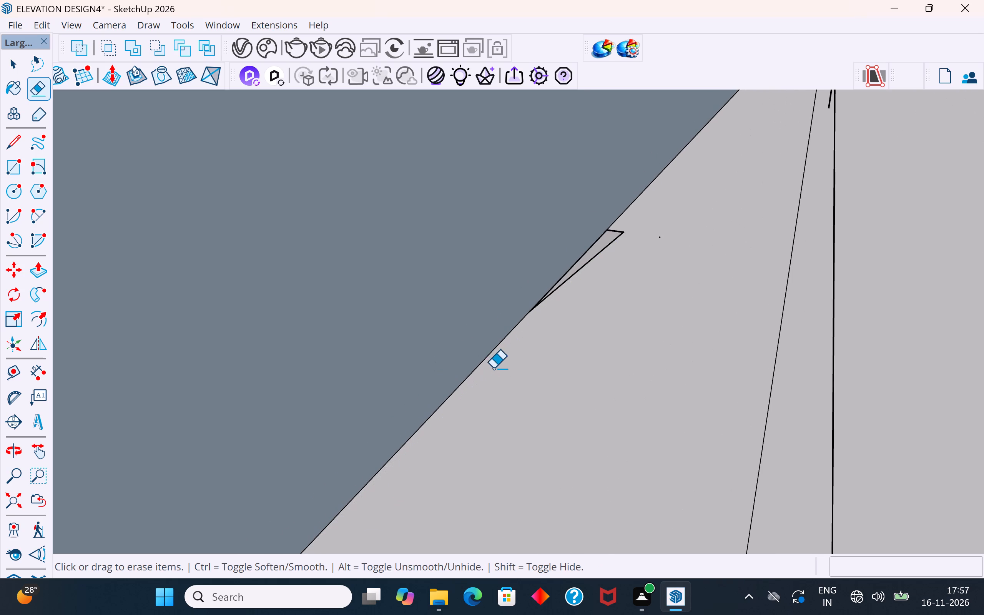
Erase the thin sliver edge and the overlapping rectangle edges further along the strip beside the dark face.
scroll(474, 441, "down", 20)
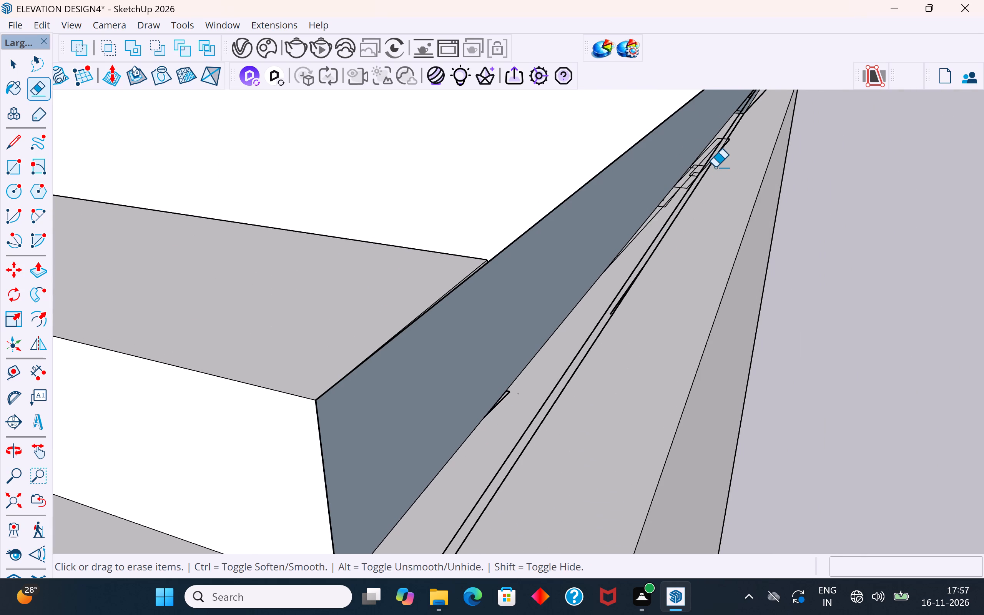
scroll(715, 167, "up", 8)
middle_click_drag(603, 300, 633, 239)
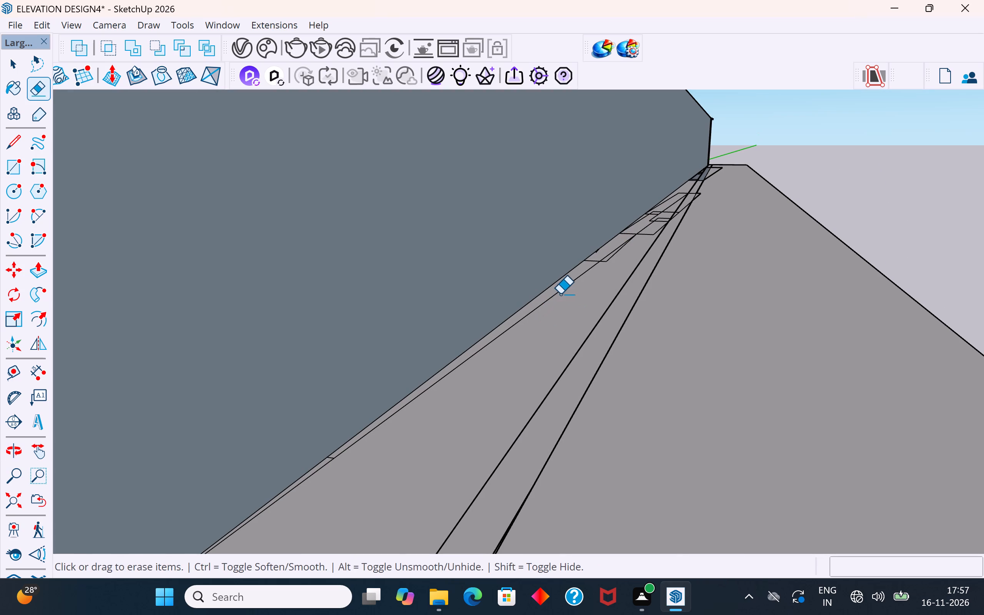
left_click(566, 285)
left_click_drag(622, 242, 620, 252)
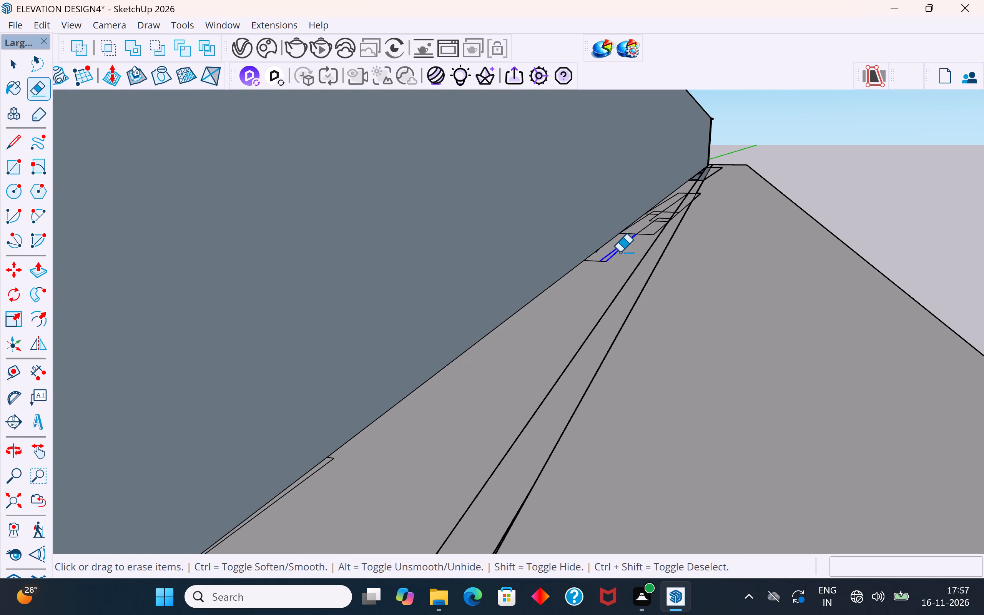
left_click_drag(620, 252, 618, 256)
left_click(600, 261)
left_click_drag(669, 205, 653, 223)
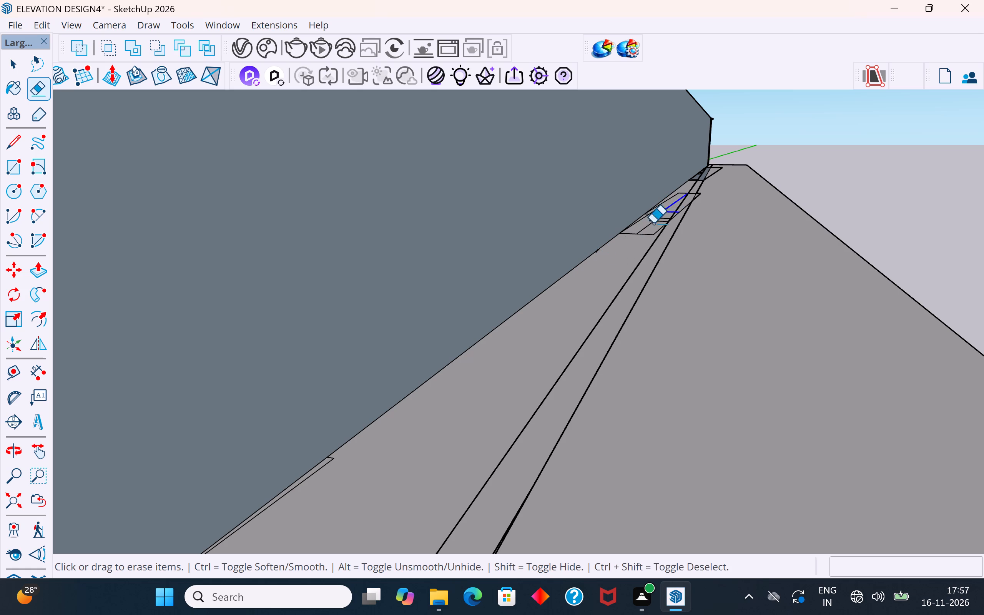
left_click_drag(653, 223, 629, 250)
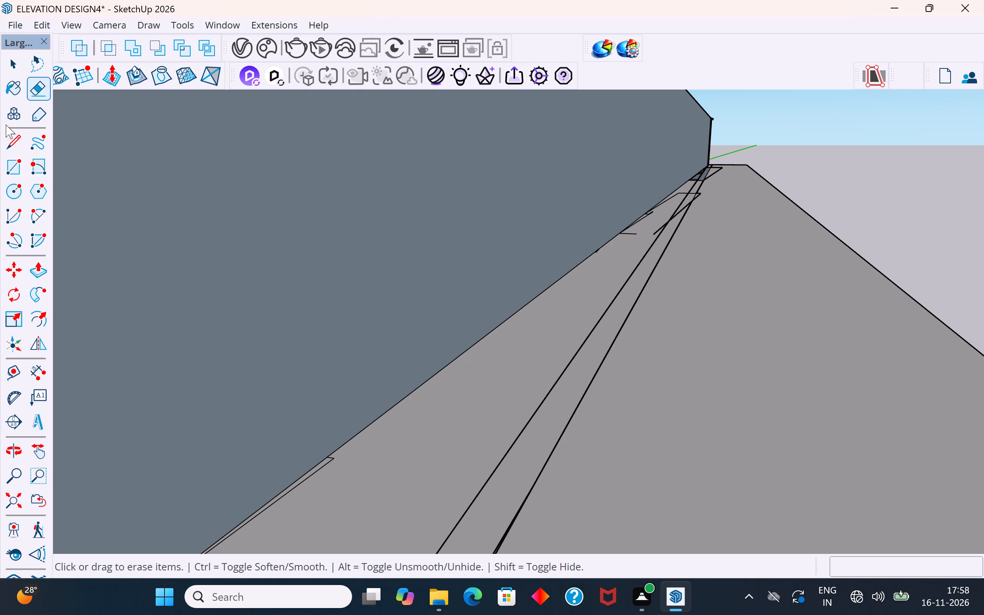
Erase the short stray cross edge that juts out from the base of the dark face.
left_click(17, 67)
left_click(785, 144)
middle_click_drag(684, 272, 683, 293)
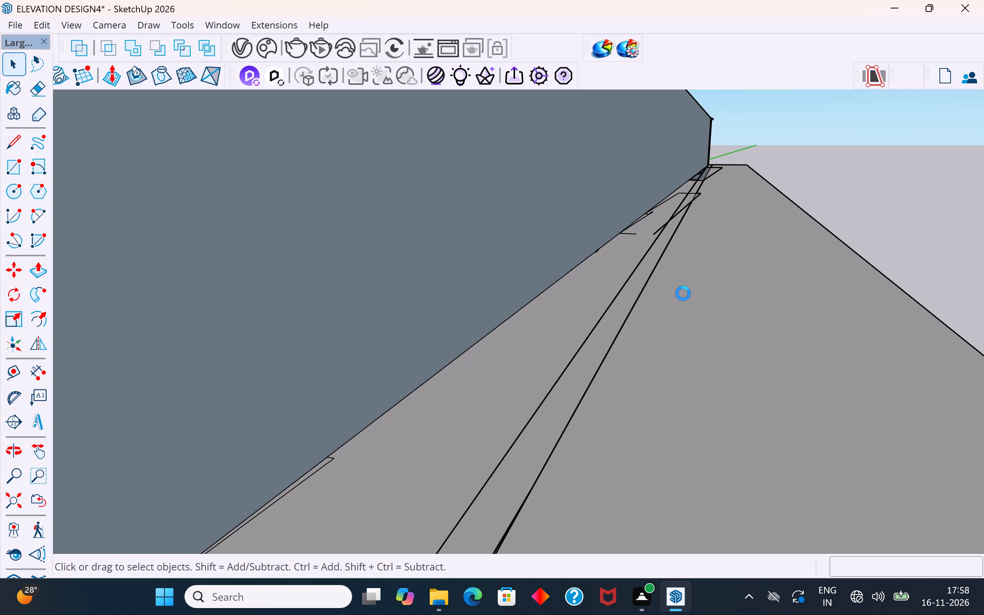
middle_click_drag(683, 293, 684, 309)
scroll(684, 309, "up", 4)
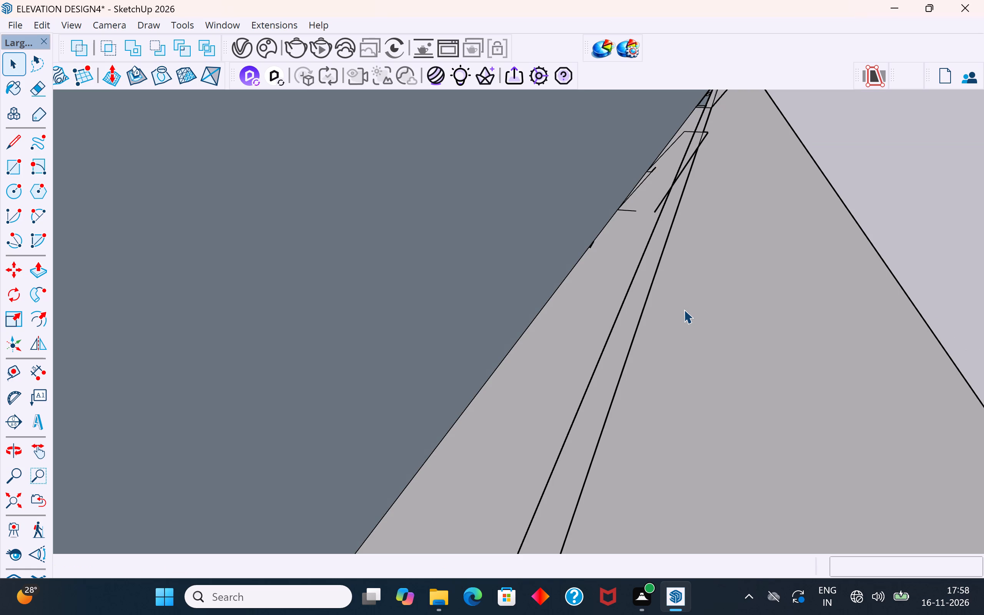
scroll(671, 253, "down", 5)
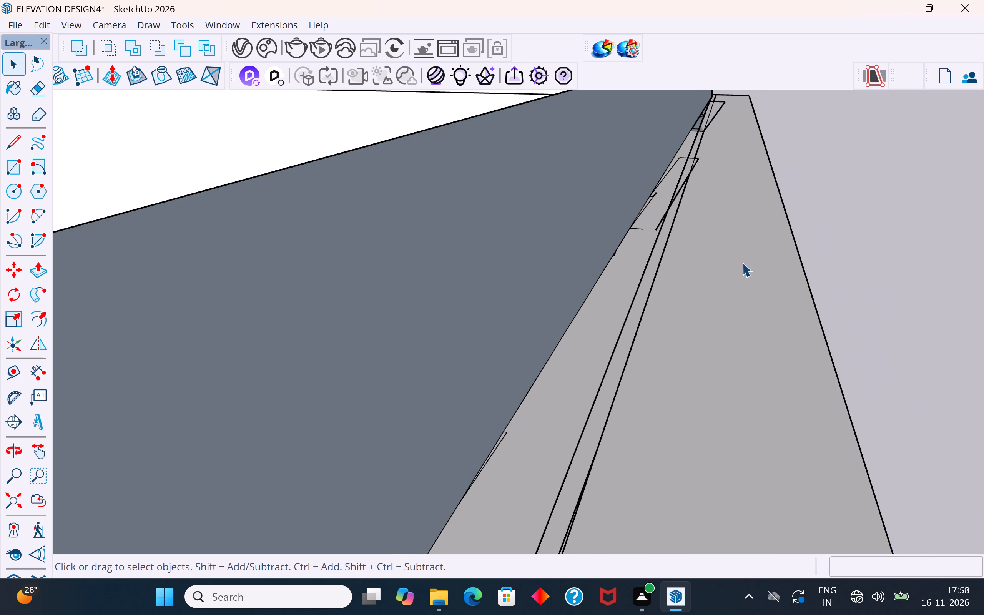
left_click(885, 224)
middle_click_drag(735, 130, 649, 134)
middle_click_drag(654, 165, 670, 226)
scroll(602, 266, "up", 4)
scroll(726, 171, "down", 3)
scroll(446, 375, "up", 8)
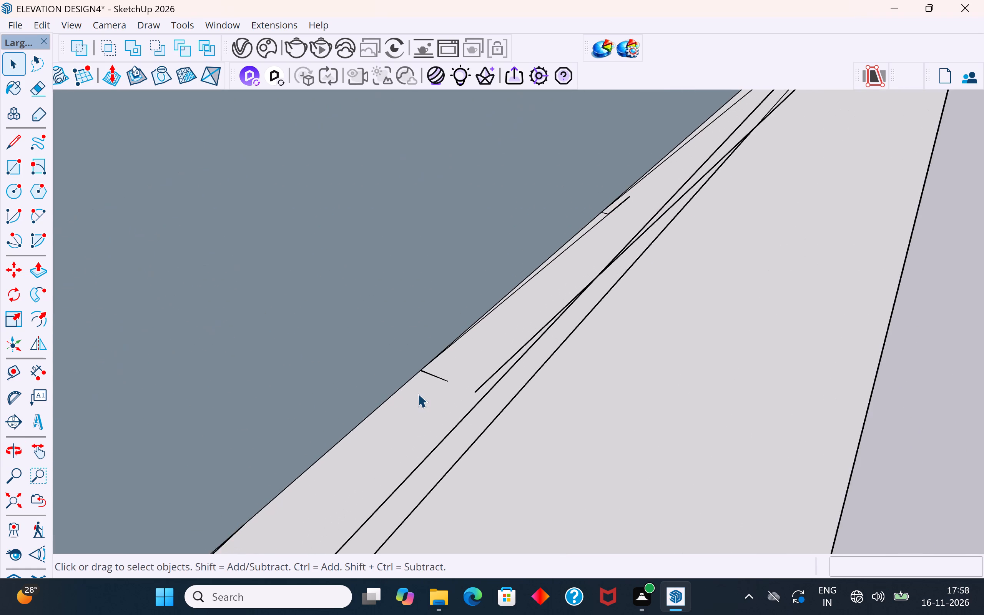
scroll(418, 394, "up", 4)
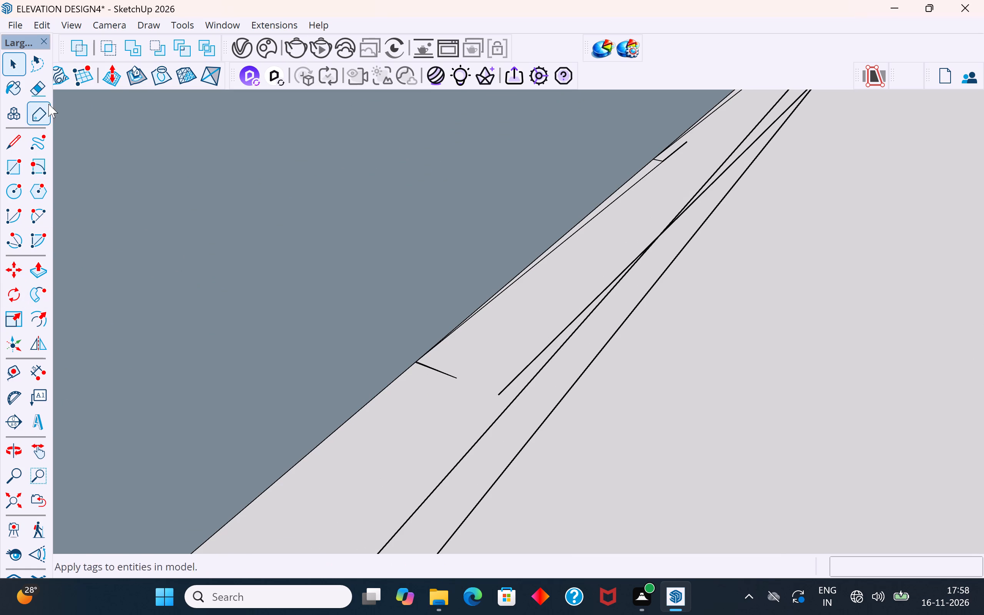
left_click(44, 85)
scroll(431, 405, "up", 3)
scroll(432, 364, "up", 2)
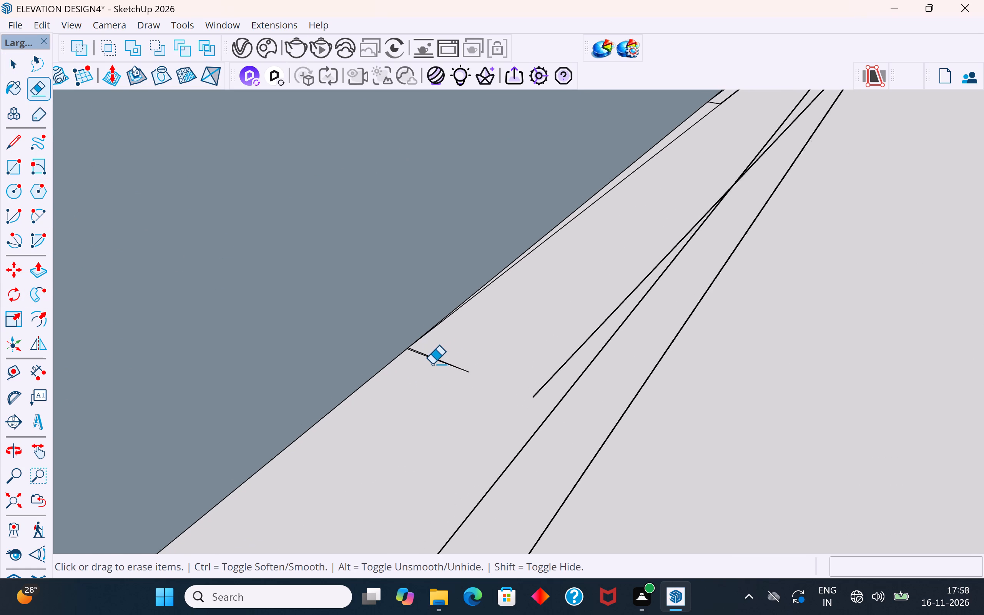
scroll(432, 364, "up", 13)
left_click_drag(400, 337, 424, 310)
scroll(381, 435, "down", 4)
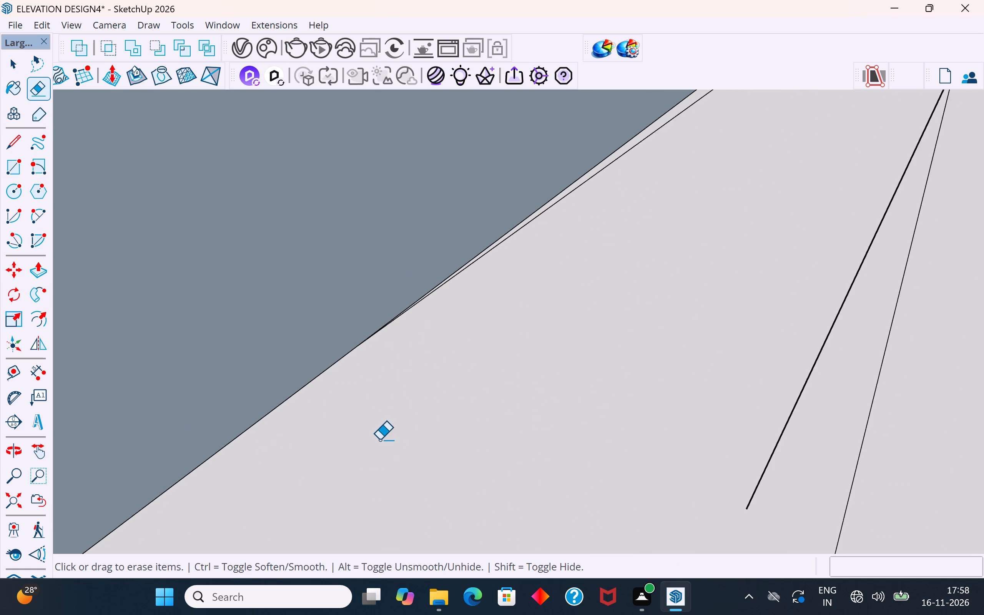
Erase the remaining thin sliver edges and the small L-shaped leftover edges along the base of the dark face.
scroll(379, 440, "down", 8)
scroll(430, 522, "down", 6)
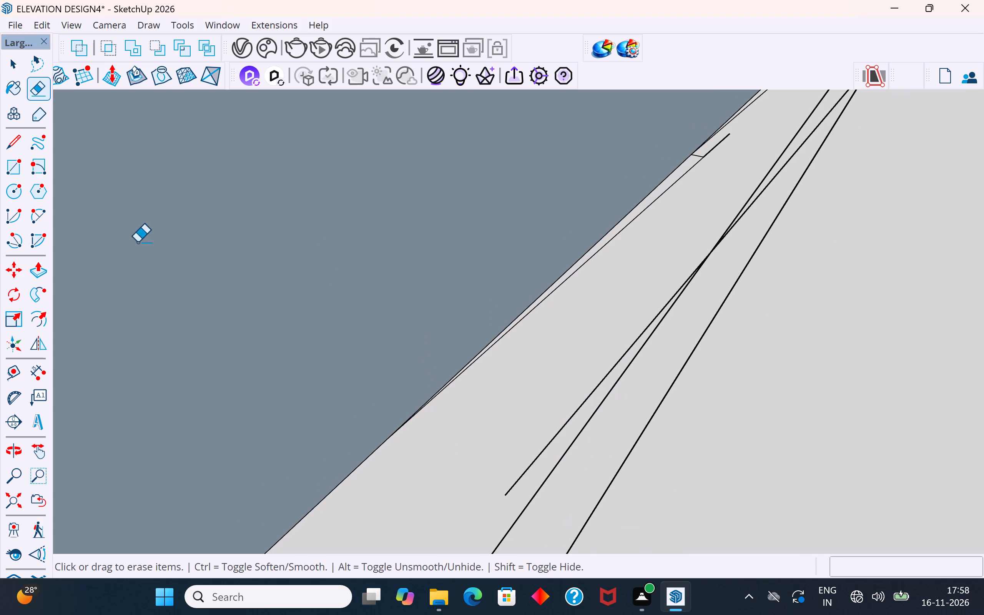
scroll(625, 235, "up", 4)
left_click(645, 208)
scroll(543, 393, "down", 6)
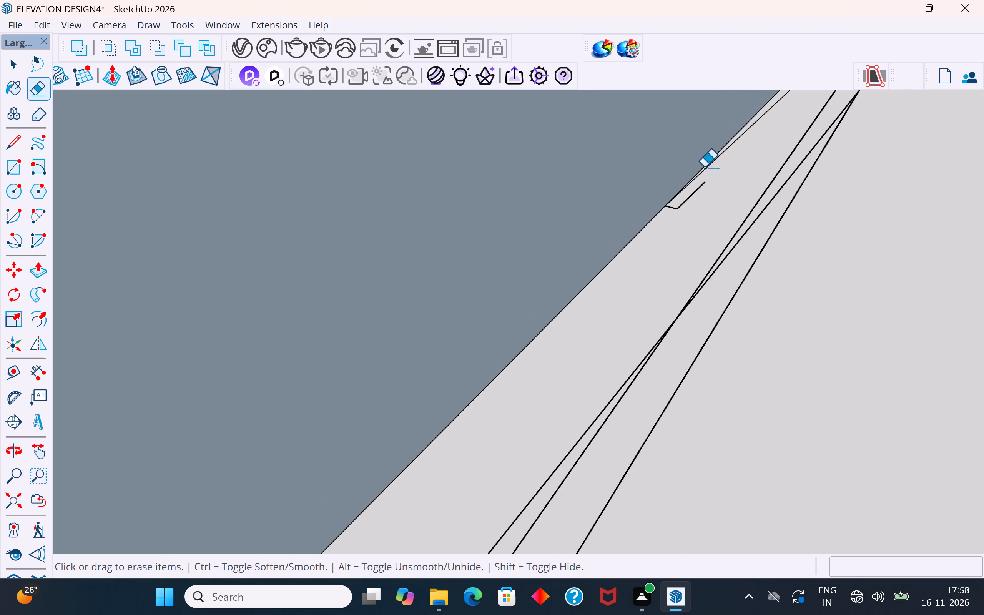
scroll(802, 116, "up", 4)
scroll(361, 525, "down", 6)
scroll(671, 253, "up", 5)
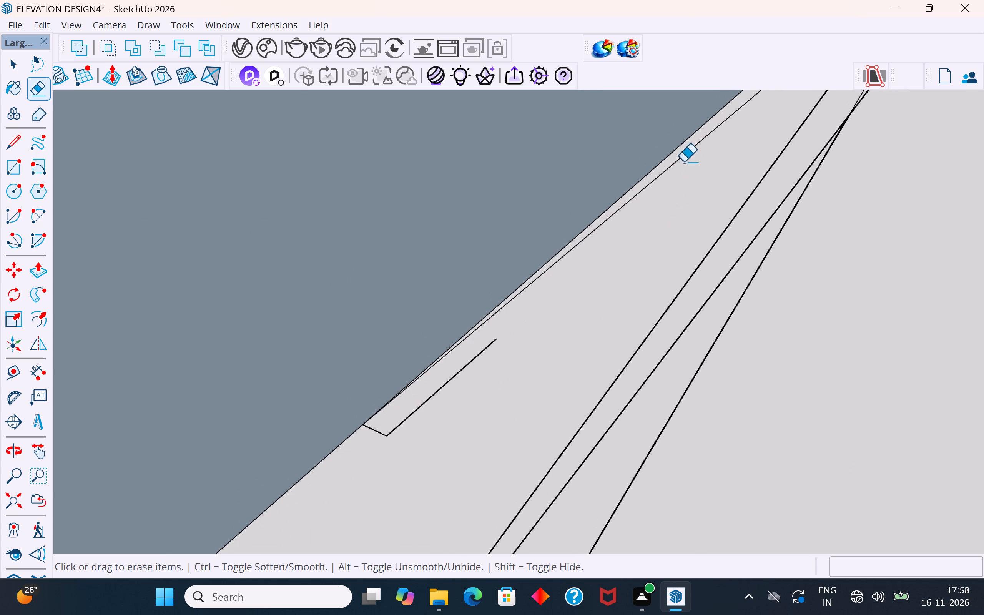
left_click(693, 146)
scroll(535, 399, "down", 4)
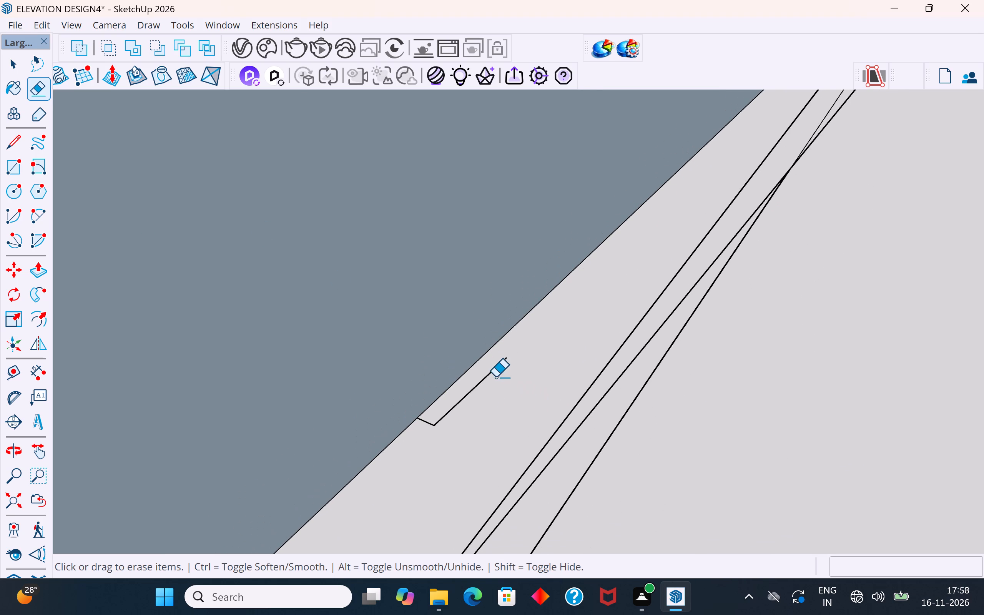
left_click(499, 365)
left_click(425, 421)
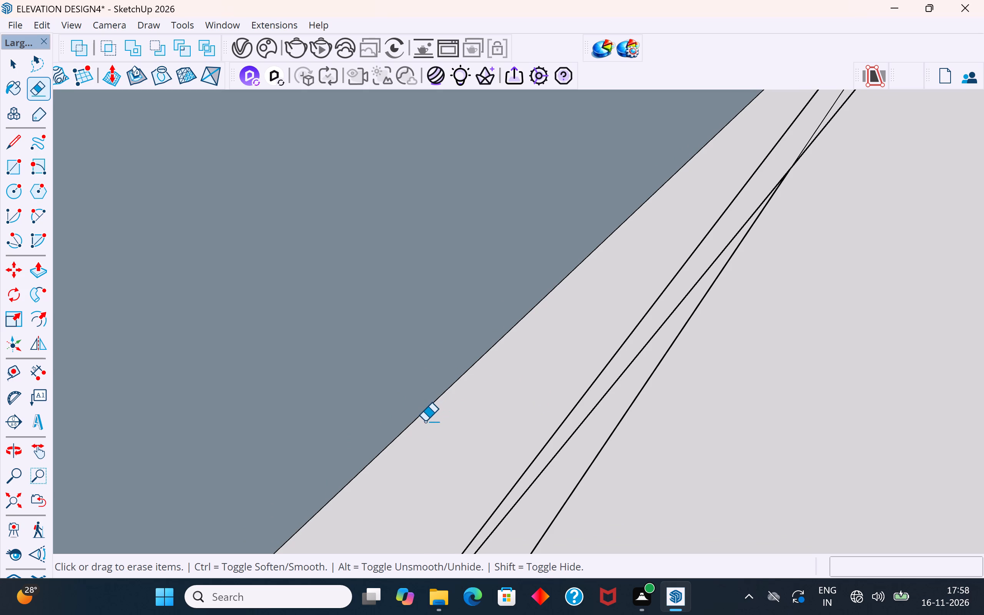
Erase the cross edge and the adjoining long edge at the end of the overlapping rectangle on the strip.
scroll(376, 544, "down", 13)
scroll(625, 296, "up", 6)
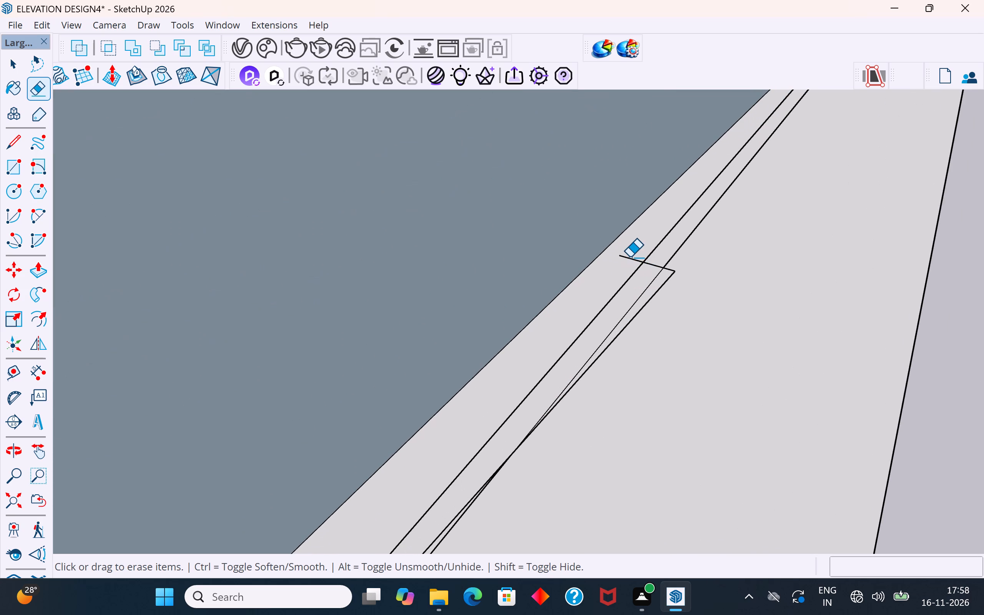
left_click(630, 257)
scroll(671, 271, "up", 5)
left_click(671, 271)
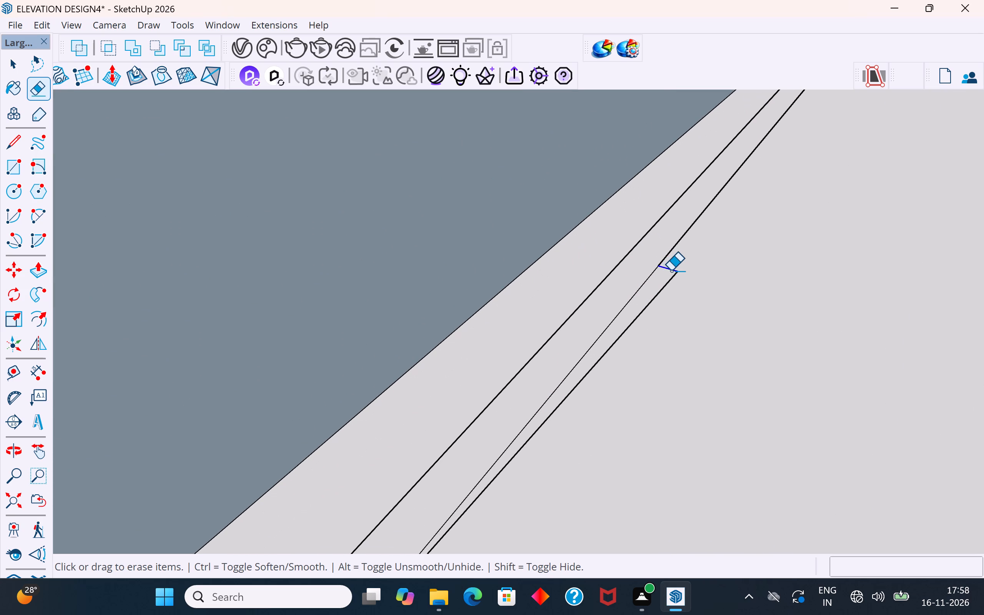
left_click(670, 281)
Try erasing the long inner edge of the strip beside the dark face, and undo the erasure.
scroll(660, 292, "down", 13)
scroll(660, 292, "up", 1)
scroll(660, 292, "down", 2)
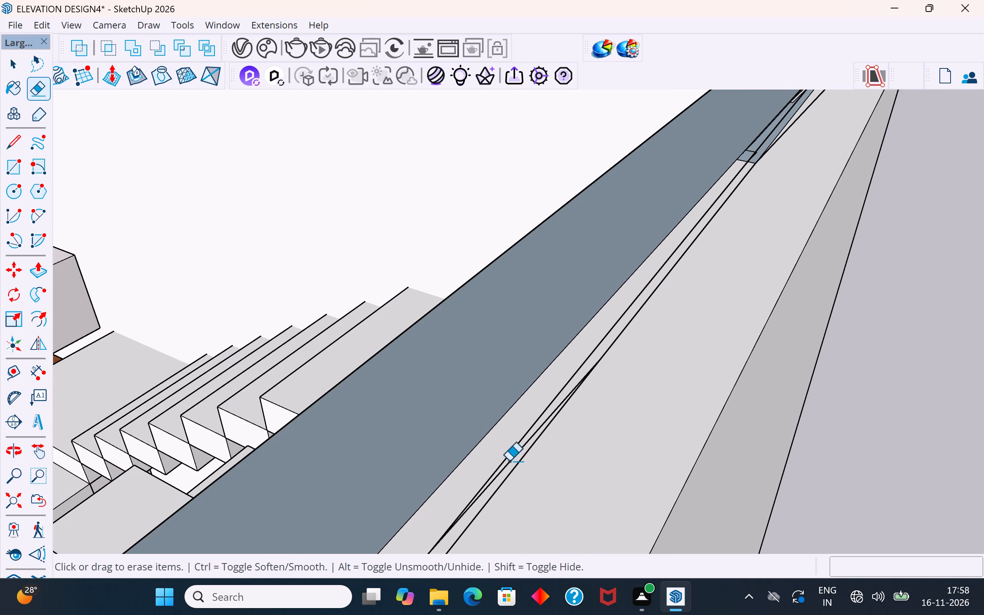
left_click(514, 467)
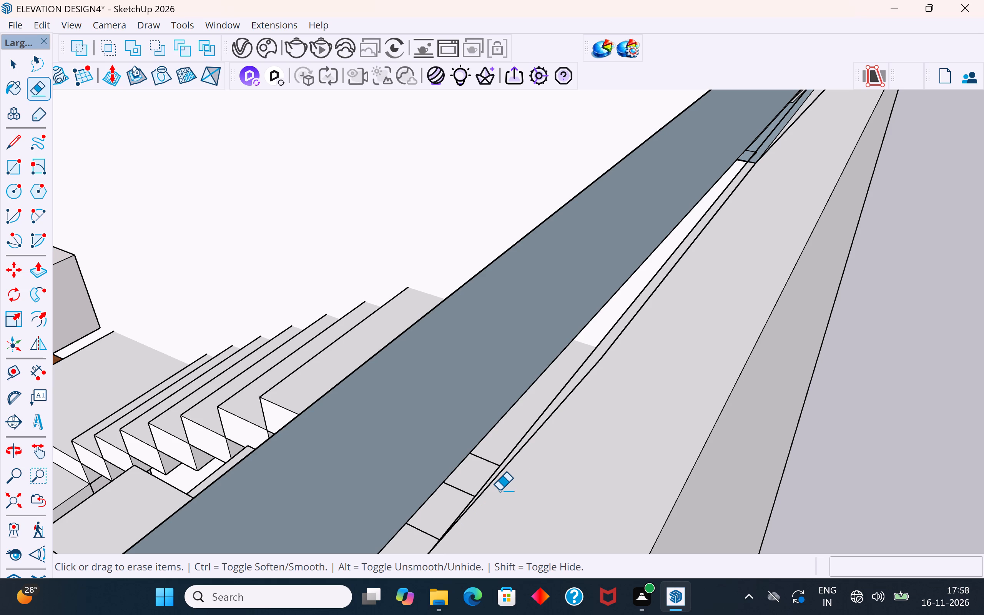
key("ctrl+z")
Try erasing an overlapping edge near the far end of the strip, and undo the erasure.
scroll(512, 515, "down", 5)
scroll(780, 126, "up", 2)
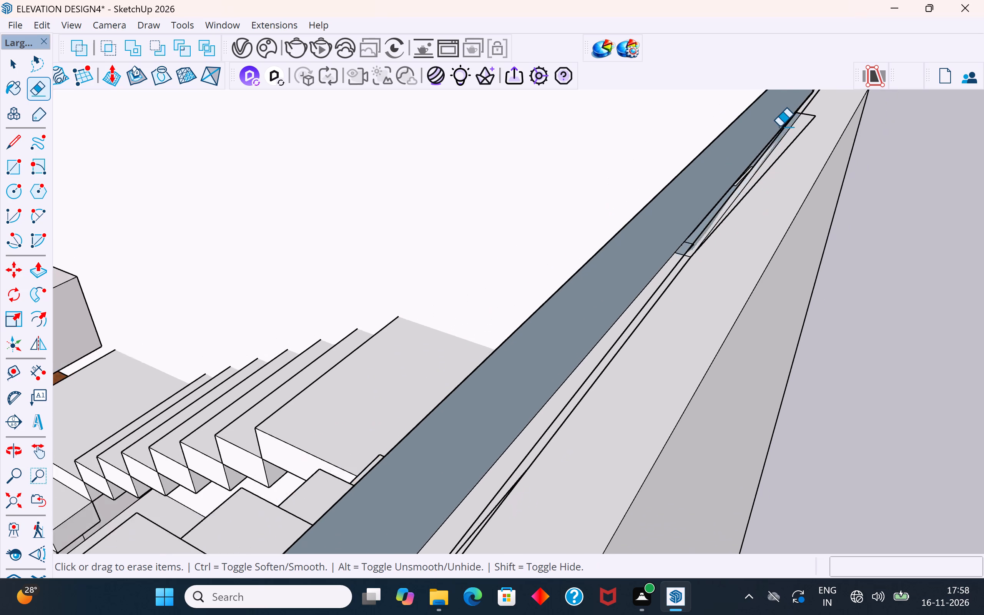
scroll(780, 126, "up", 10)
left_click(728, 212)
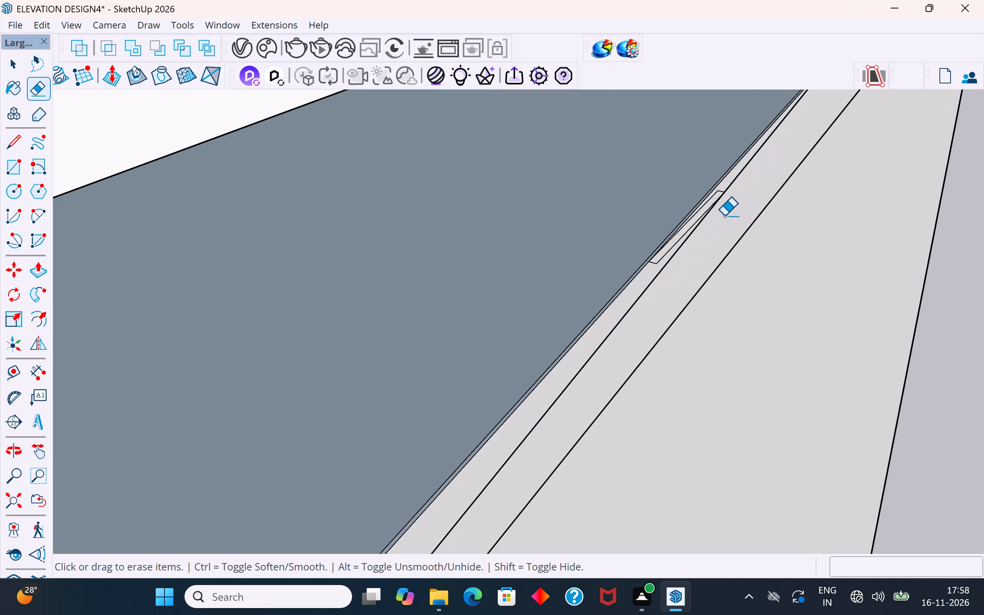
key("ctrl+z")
Select the narrow blue-grey sliver face in the far part of the gap and trace its long edge with a line about 2' 5 11/16".
scroll(693, 271, "down", 13, "ctrl")
middle_click_drag(671, 306, 743, 261)
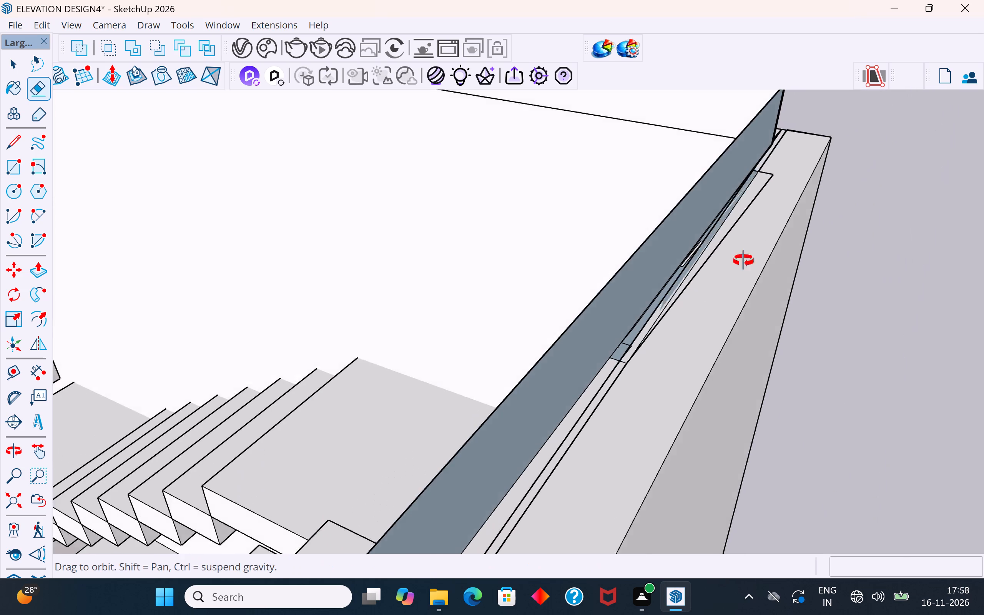
middle_click_drag(743, 261, 942, 304)
scroll(741, 248, "up", 2)
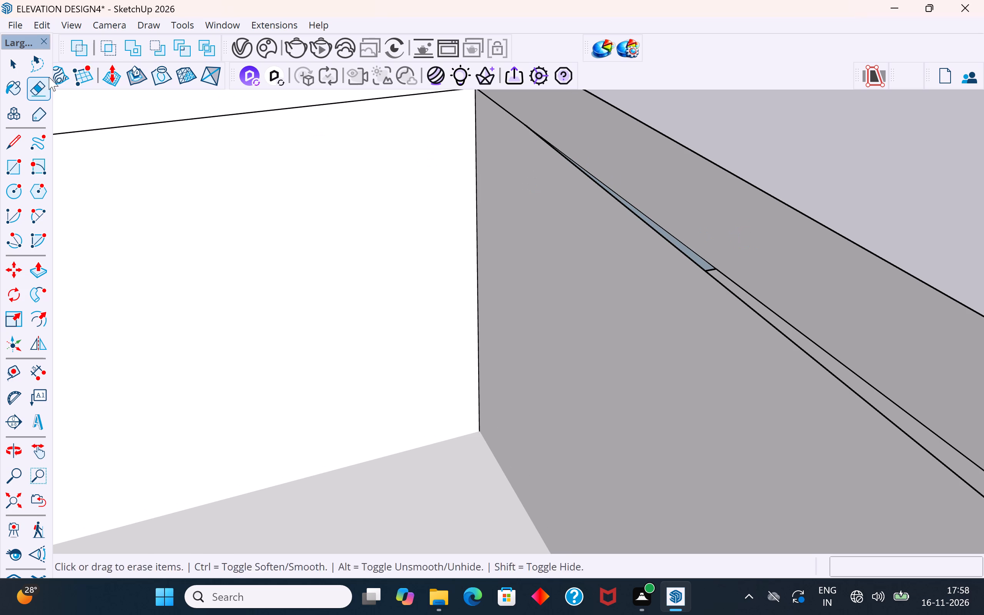
left_click(22, 60)
left_click(838, 154)
scroll(716, 232, "up", 6)
middle_click_drag(709, 252, 688, 284)
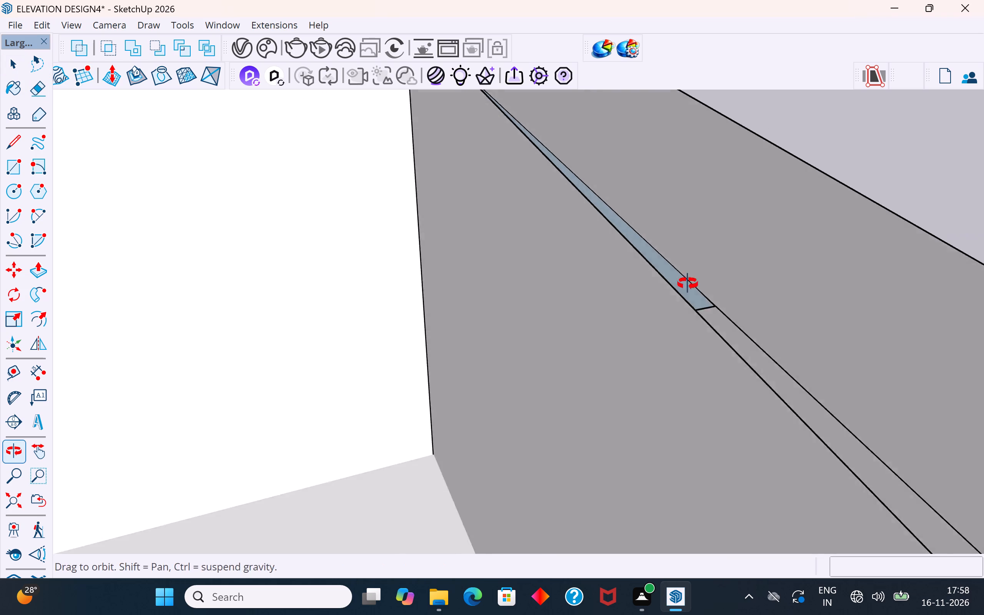
middle_click_drag(688, 284, 672, 313)
left_click(685, 313)
double_click(684, 319)
scroll(667, 407, "down", 6)
left_click(21, 142)
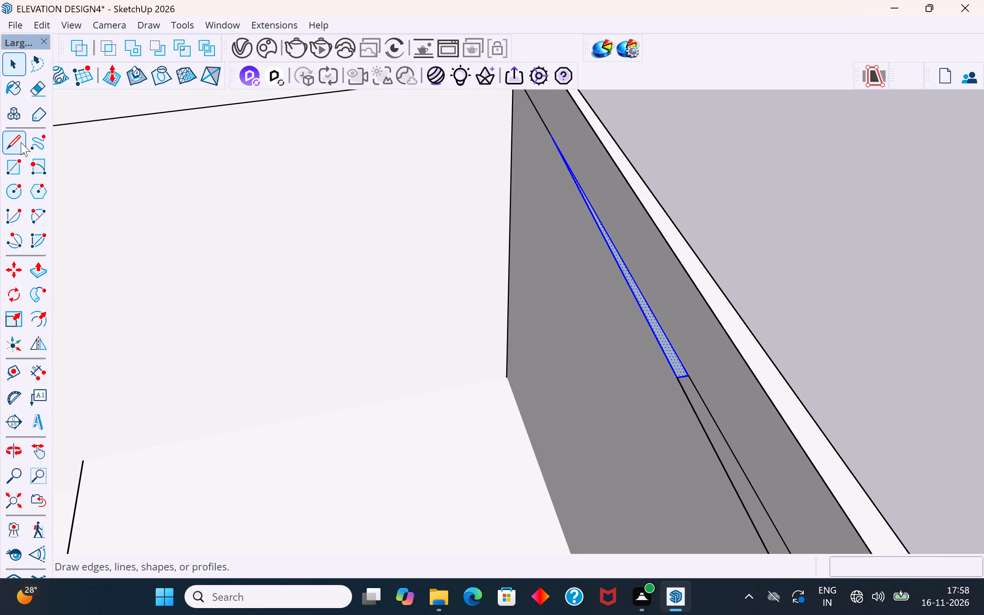
left_click(553, 136)
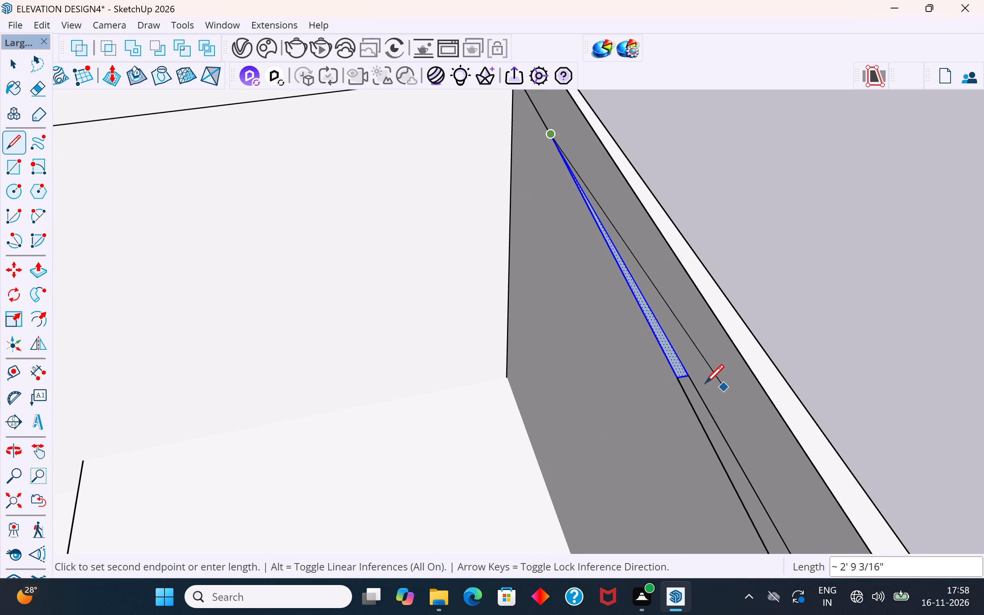
left_click(688, 379)
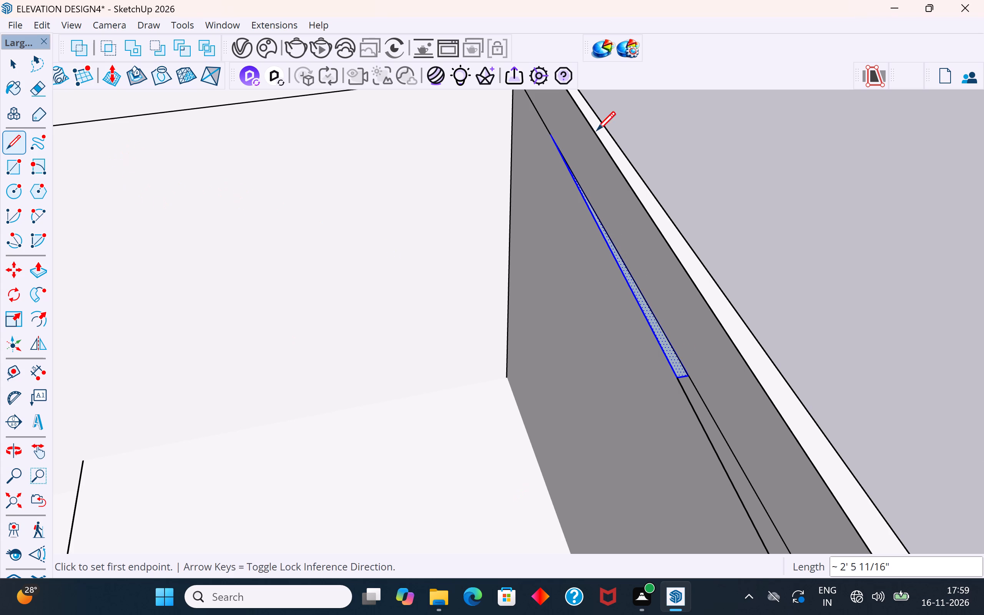
Erase the narrow blue-grey sliver face in the far part of the gap and its long edge.
left_click(12, 60)
left_click(735, 238)
left_click(668, 354)
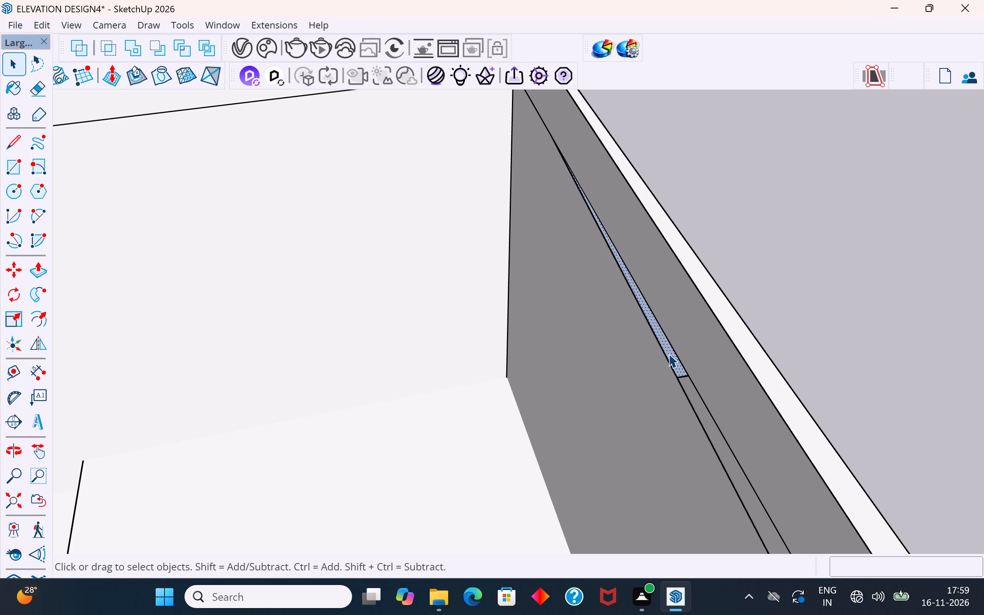
key("Delete")
left_click(667, 363)
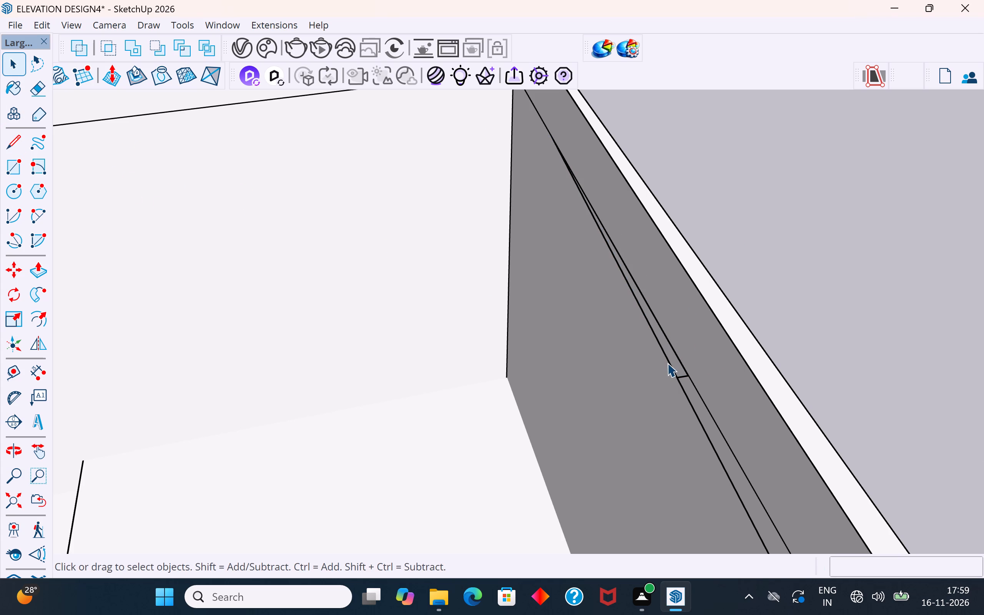
key("Delete")
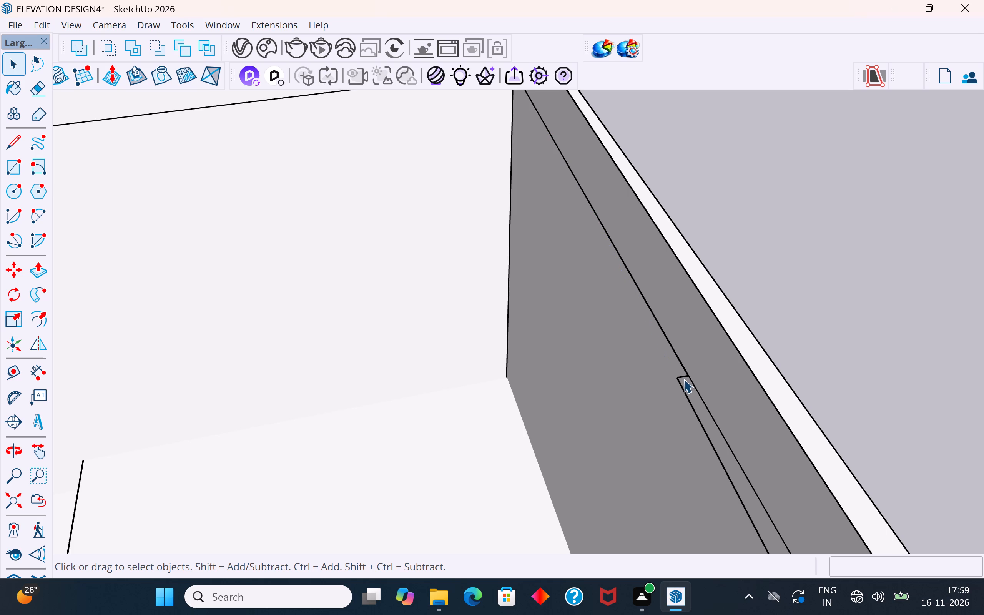
Erase the extra long edge along the wall above the stairs and the short cross edge at its end.
left_click(682, 376)
scroll(643, 311, "down", 11)
middle_click_drag(620, 412, 728, 453)
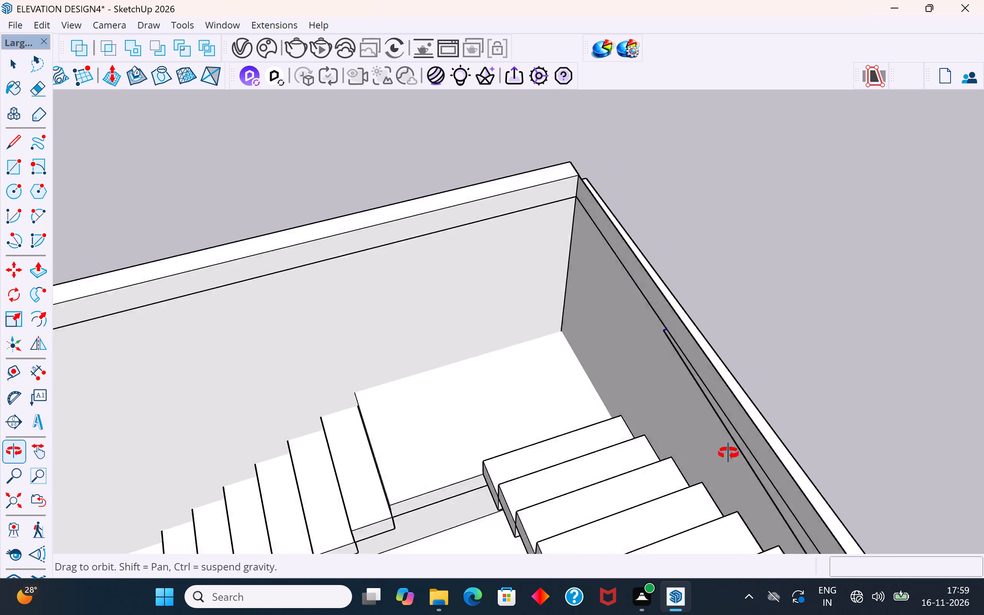
middle_click_drag(728, 453, 932, 401)
scroll(347, 286, "down", 6)
middle_click_drag(519, 408, 685, 388)
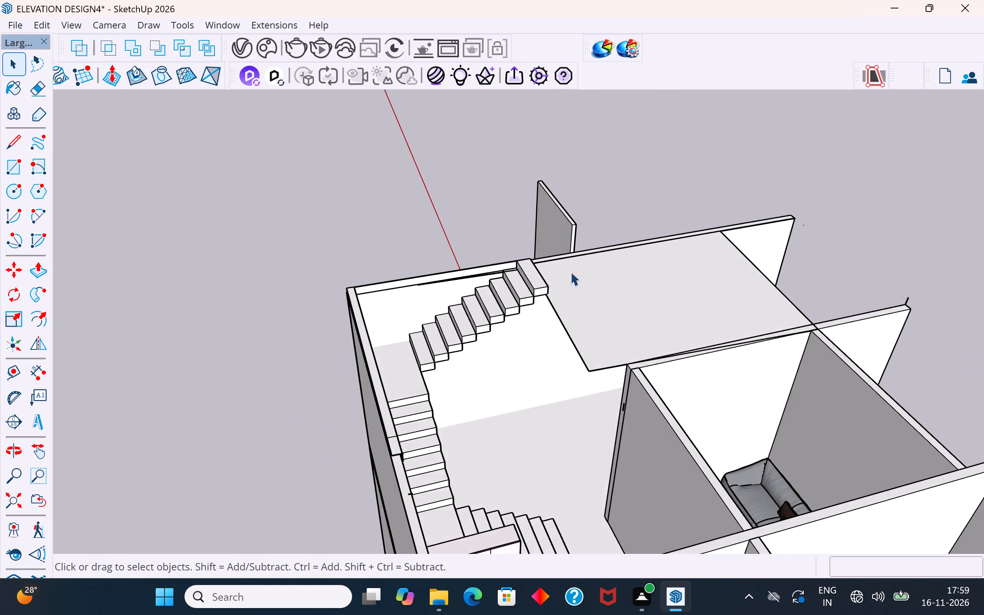
scroll(558, 269, "up", 3)
middle_click_drag(462, 283, 602, 286)
scroll(442, 311, "up", 12)
left_click(464, 276)
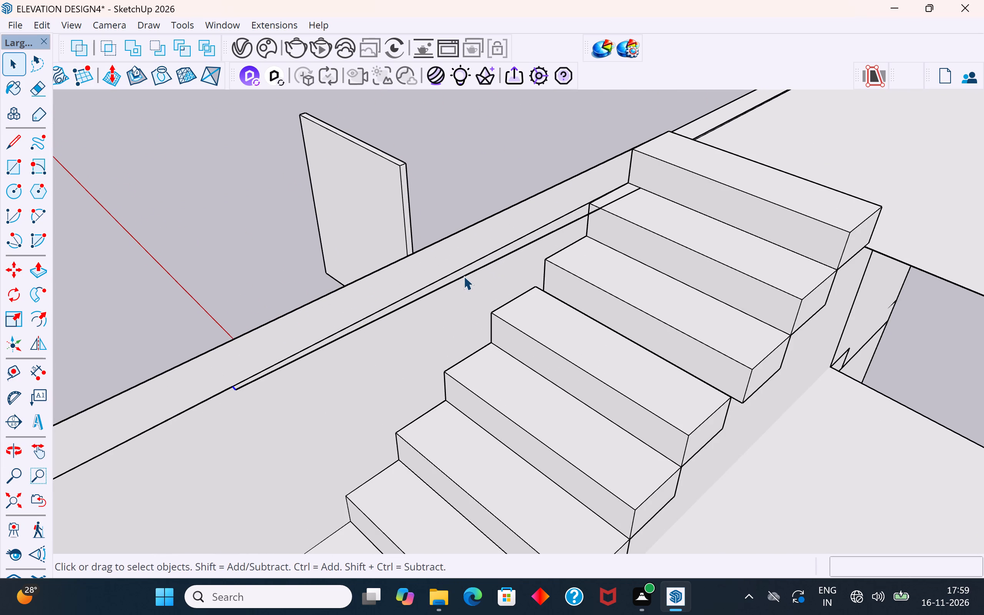
key("Delete")
scroll(450, 294, "down", 6)
scroll(345, 332, "up", 10)
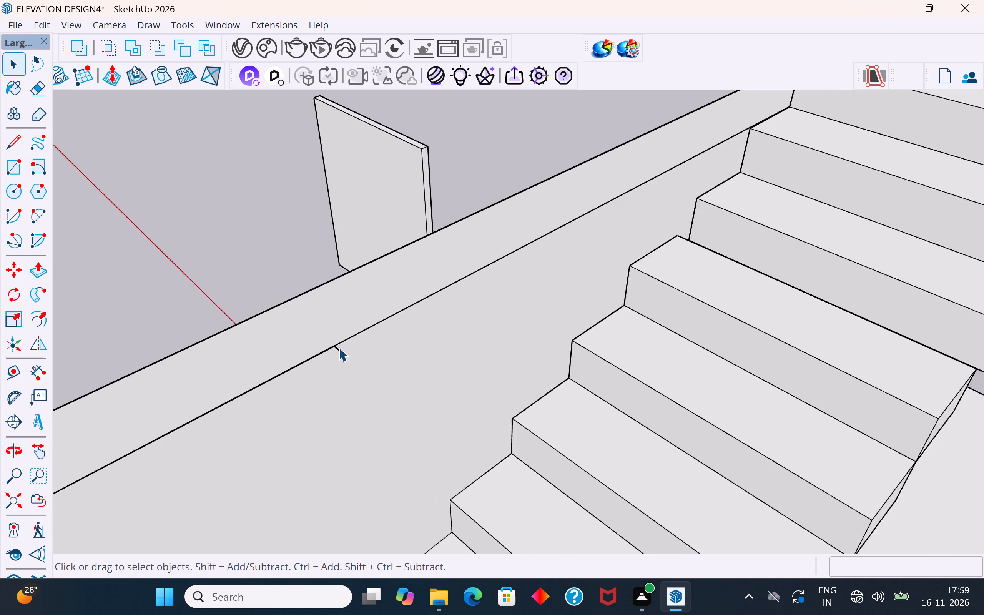
scroll(339, 347, "up", 10)
left_click(340, 347)
key("Delete")
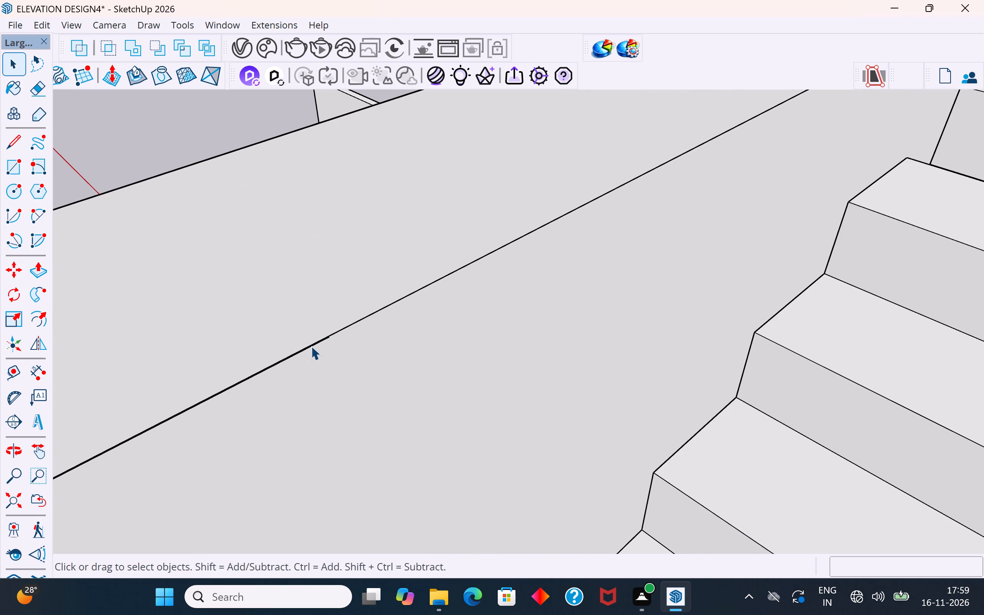
Select the blue-grey sliver face on the wall beside the stairs and trace its long edge with a line about 2' 5 11/16".
scroll(312, 344, "up", 20)
scroll(312, 344, "up", 6)
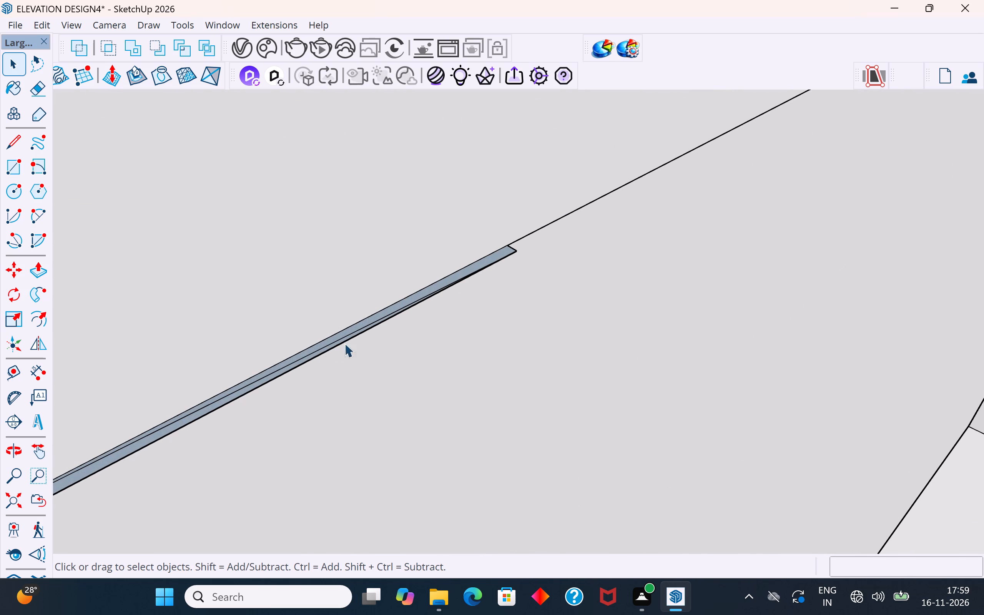
left_click(497, 256)
middle_click_drag(499, 256, 519, 323)
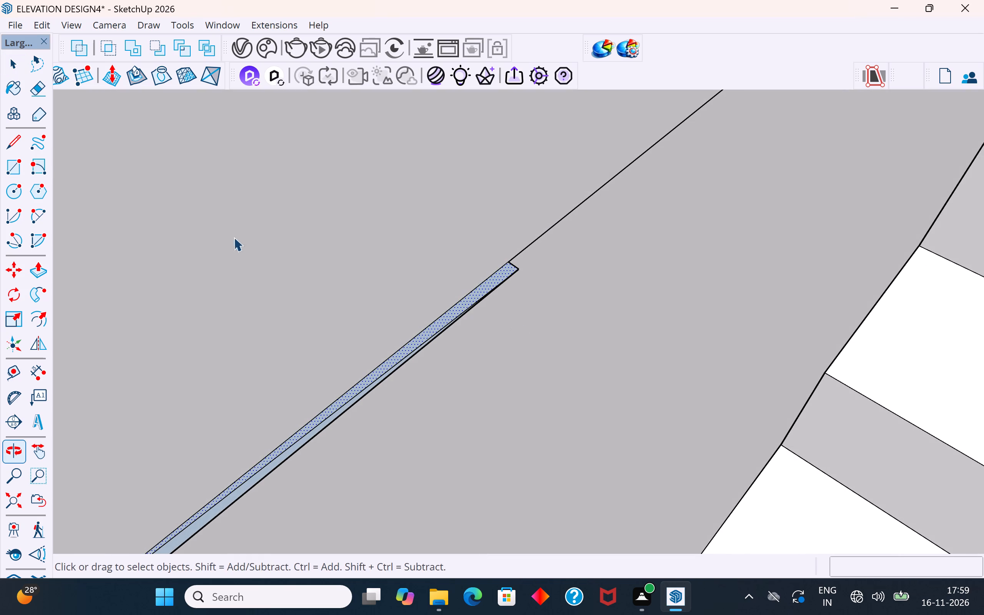
left_click(12, 148)
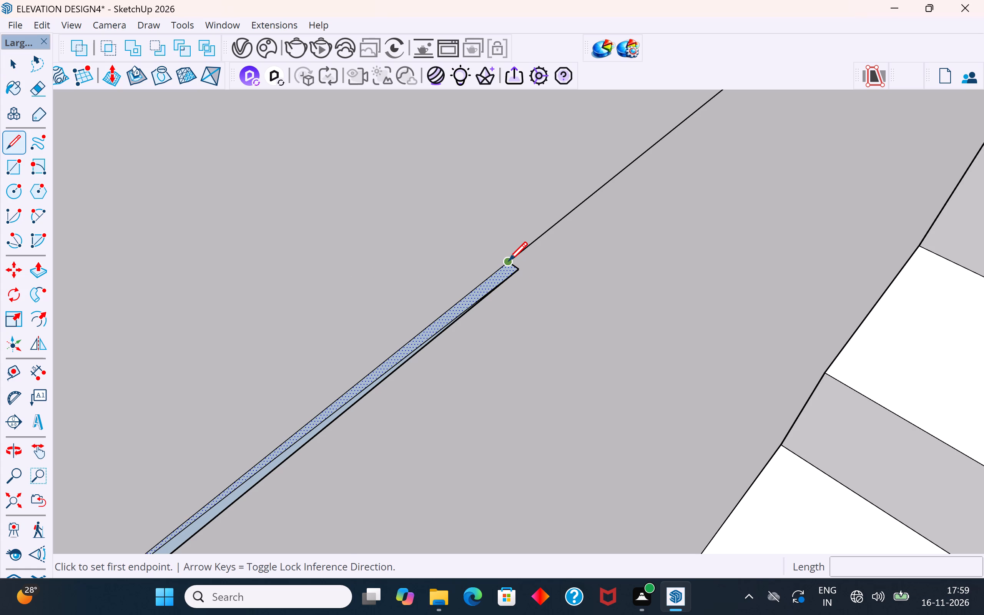
left_click(509, 263)
scroll(509, 263, "down", 17)
scroll(509, 263, "down", 10)
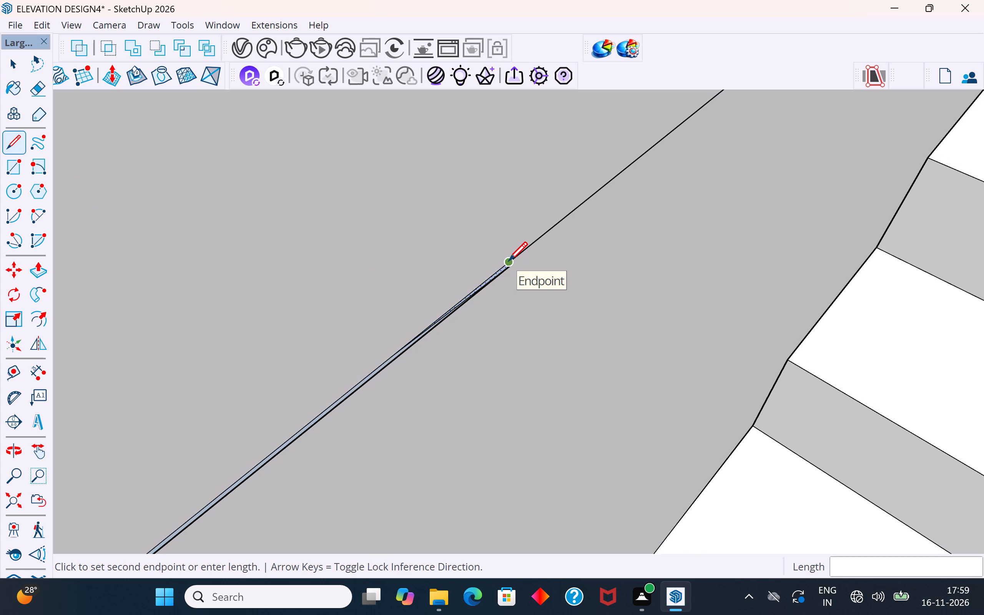
scroll(509, 263, "down", 18)
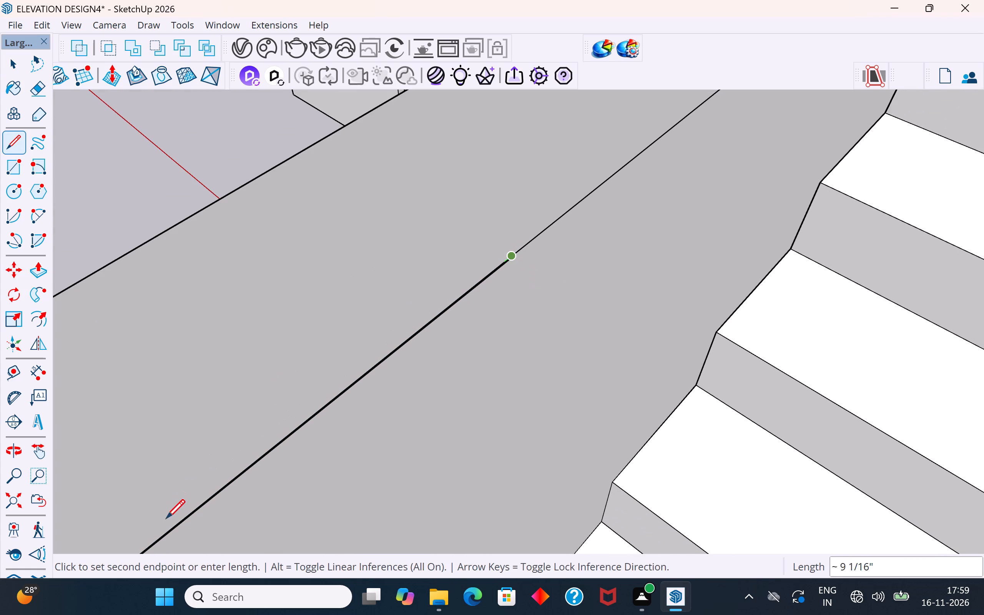
scroll(653, 209, "down", 10)
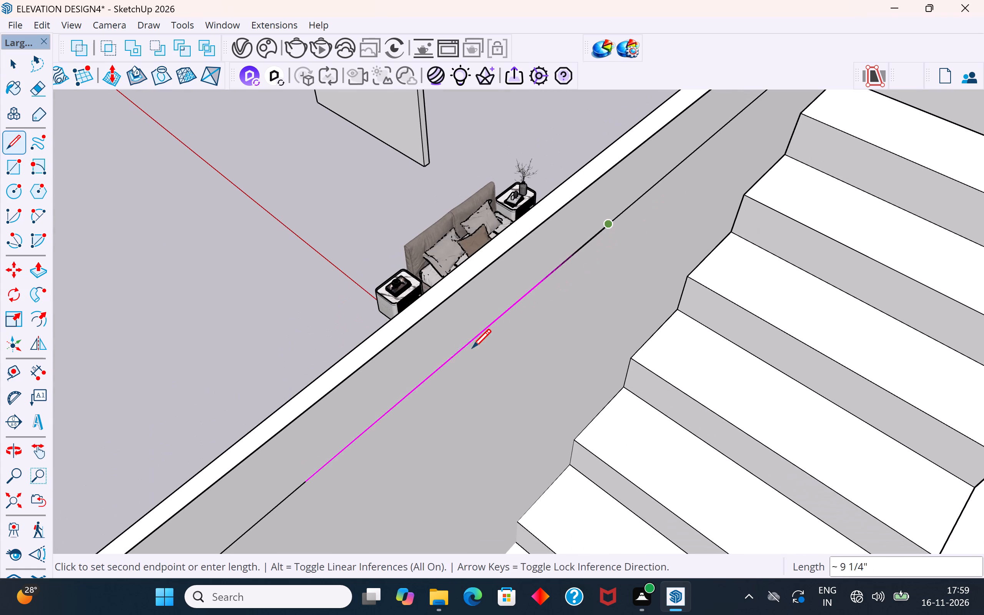
left_click(301, 485)
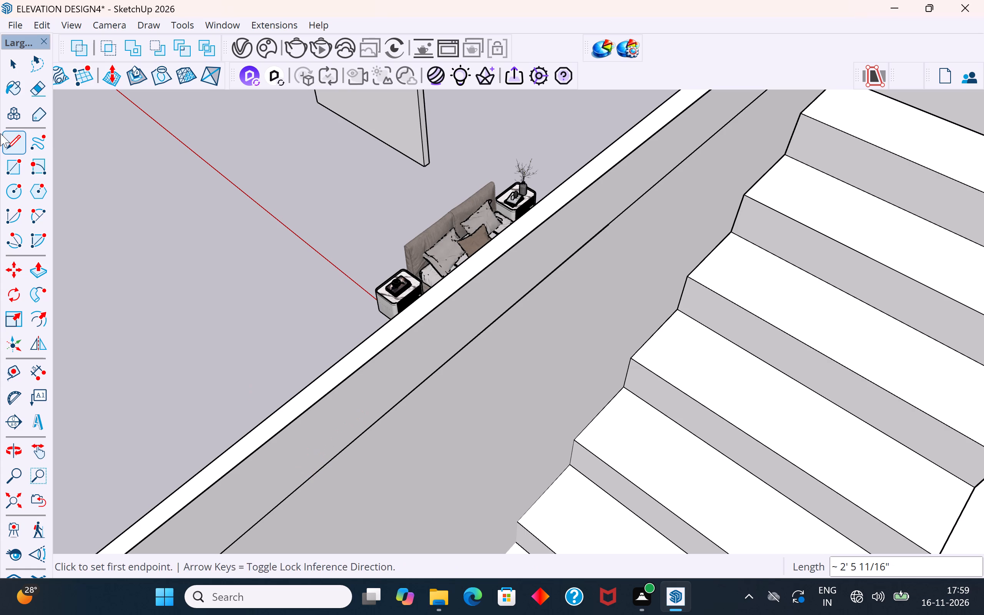
Erase the two adjoining sliver faces on the wall beside the stairs and their outer long edge.
left_click(15, 61)
left_click(273, 310)
scroll(628, 235, "up", 9)
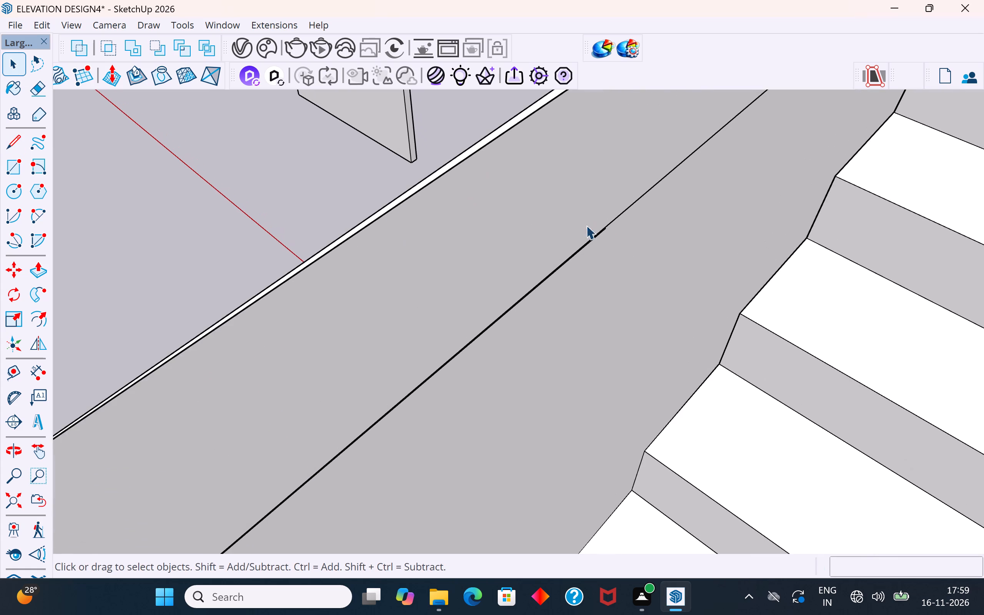
middle_click_drag(586, 225, 607, 294)
scroll(591, 223, "up", 20)
scroll(591, 223, "up", 5)
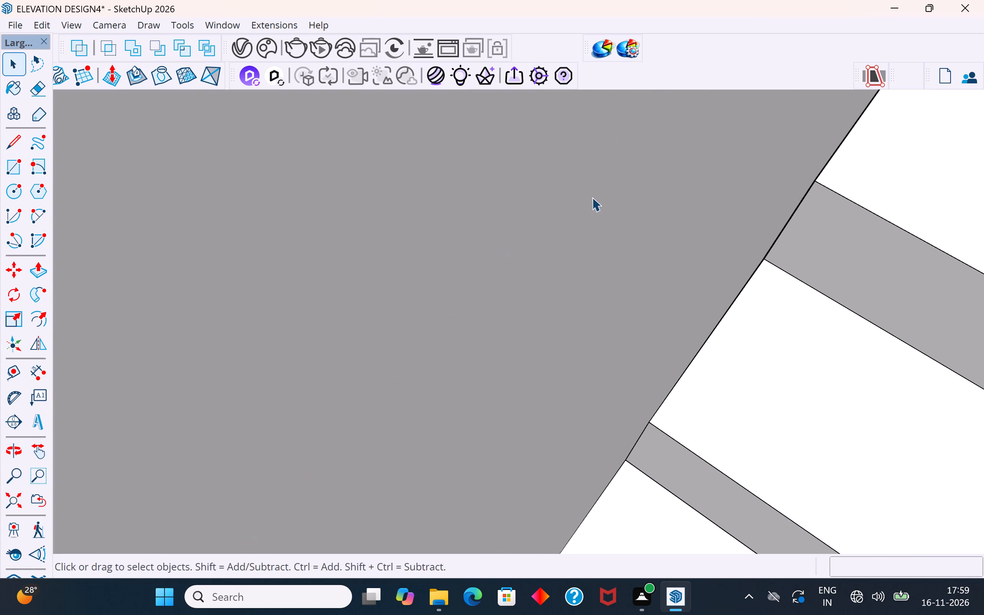
scroll(592, 197, "down", 5)
left_click(607, 160)
key("Delete")
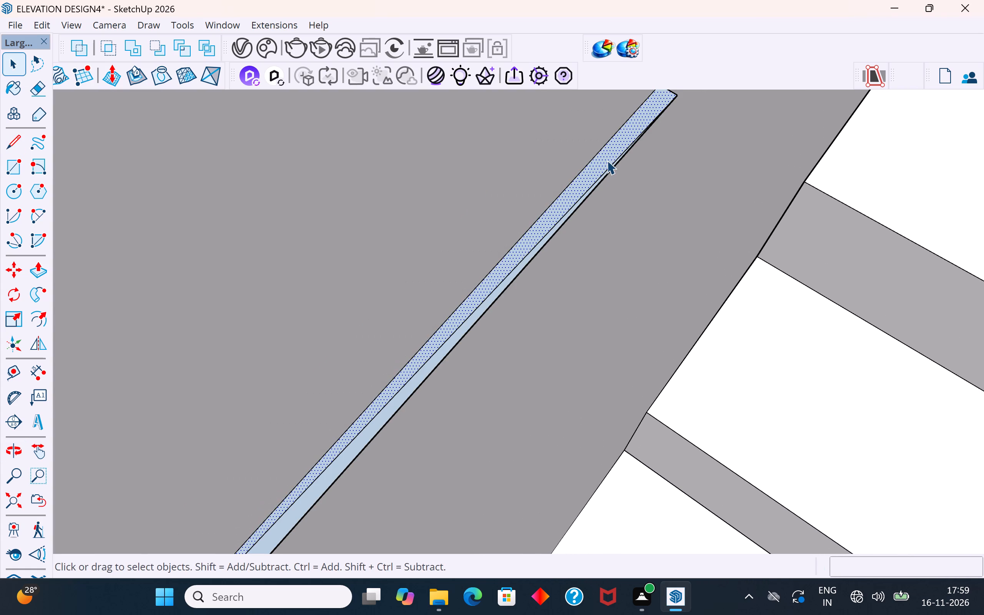
left_click(615, 161)
key("Delete")
left_click(612, 163)
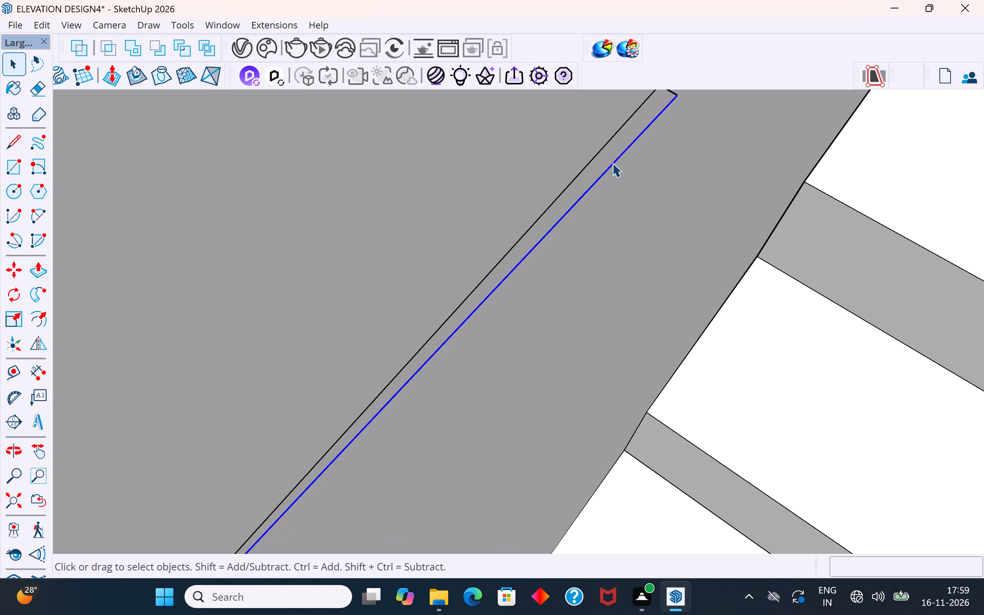
key("Delete")
Erase the short leftover cross edge touching the long line on the wall beside the stairs.
scroll(612, 163, "down", 8)
scroll(619, 151, "up", 14)
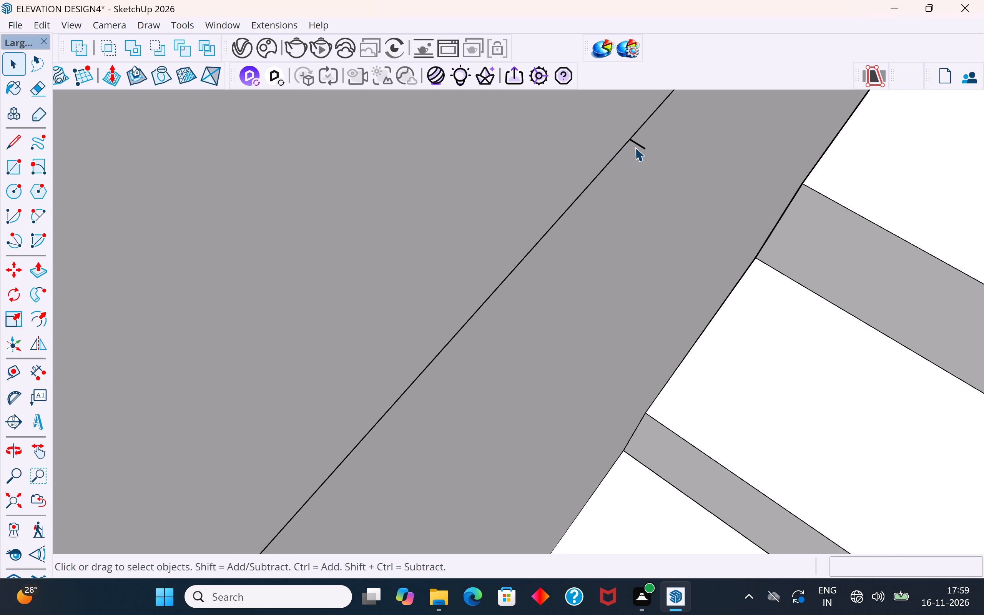
left_click(638, 144)
key("Delete")
Reverse the long blue strip face and the short blue face at its end along the top of the wall.
scroll(632, 144, "down", 20)
scroll(632, 144, "down", 4)
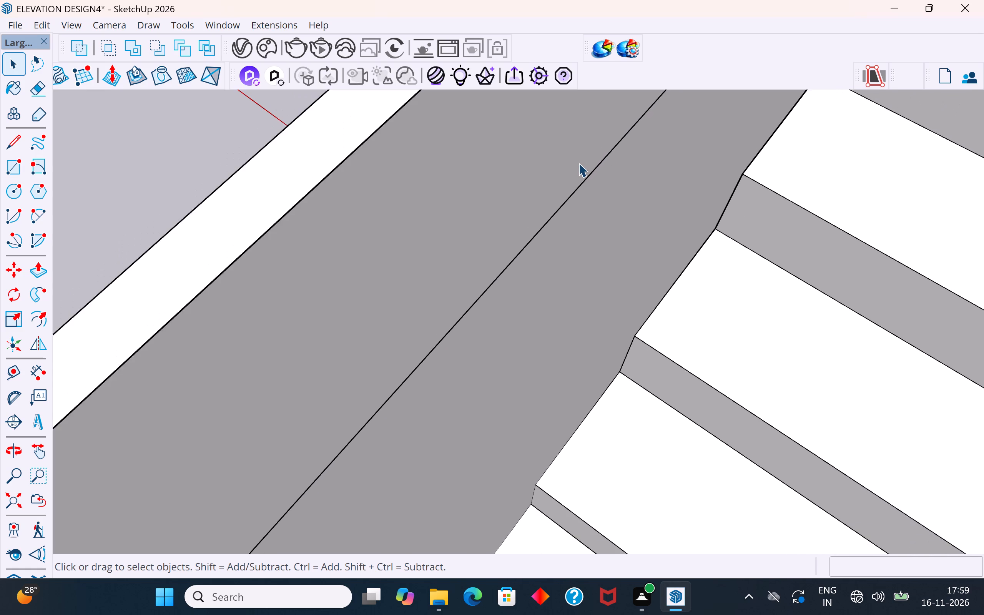
scroll(578, 163, "down", 10)
middle_click_drag(327, 273, 595, 243)
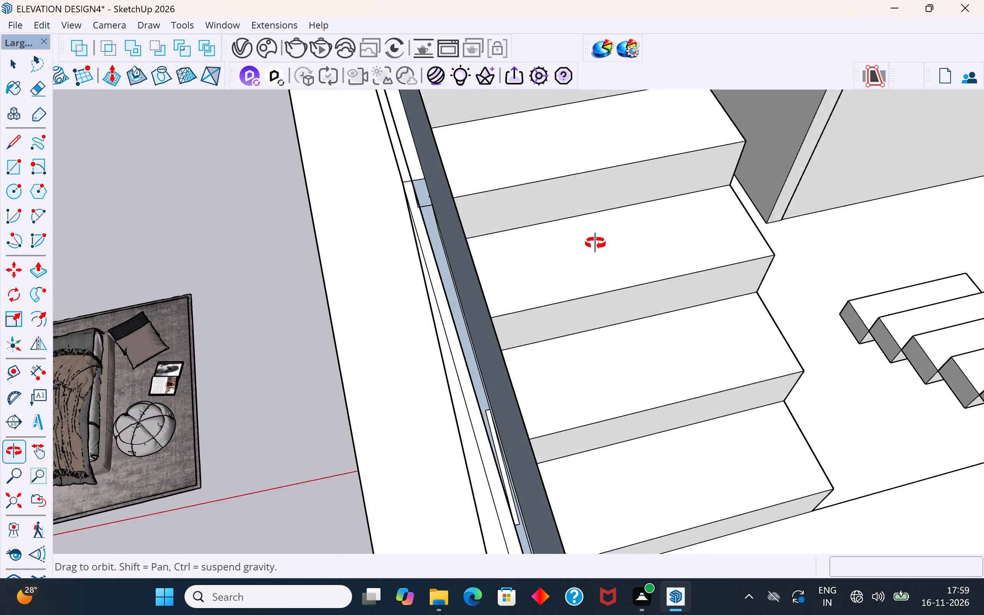
middle_click_drag(595, 243, 592, 248)
middle_click_drag(469, 263, 701, 217)
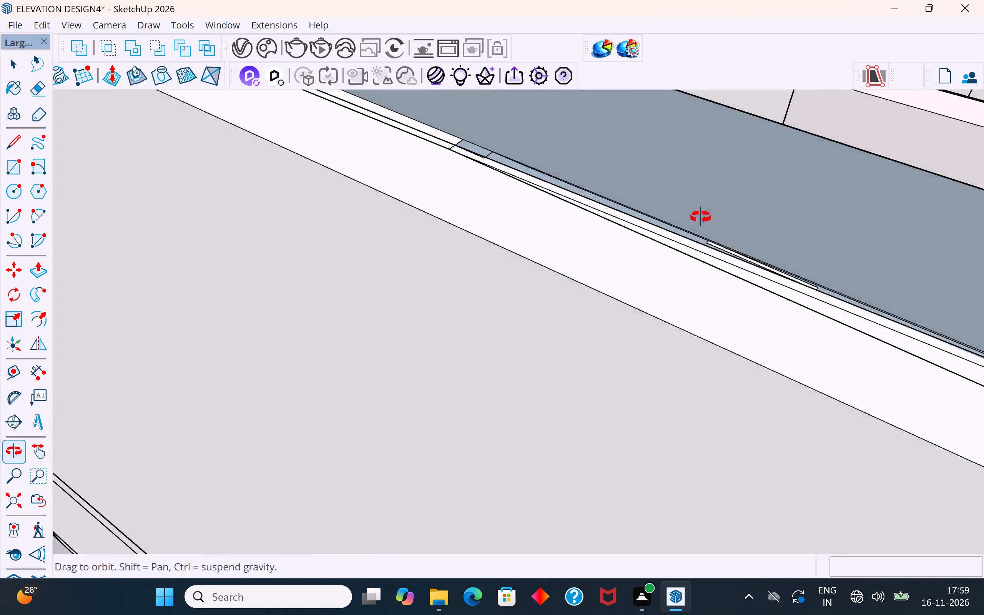
middle_click_drag(701, 217, 696, 323)
scroll(558, 332, "up", 8)
left_click(510, 321)
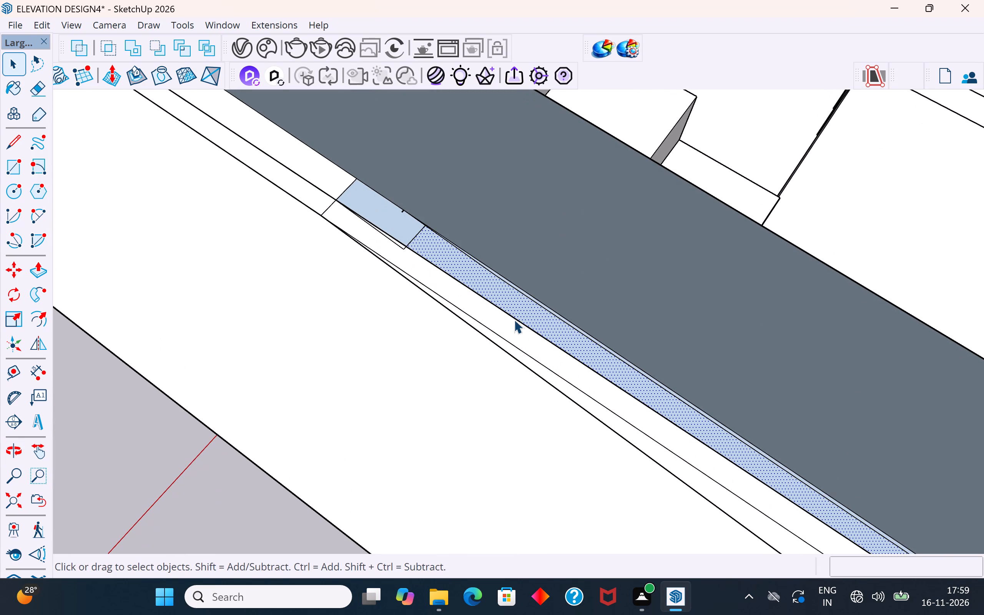
right_click(473, 268)
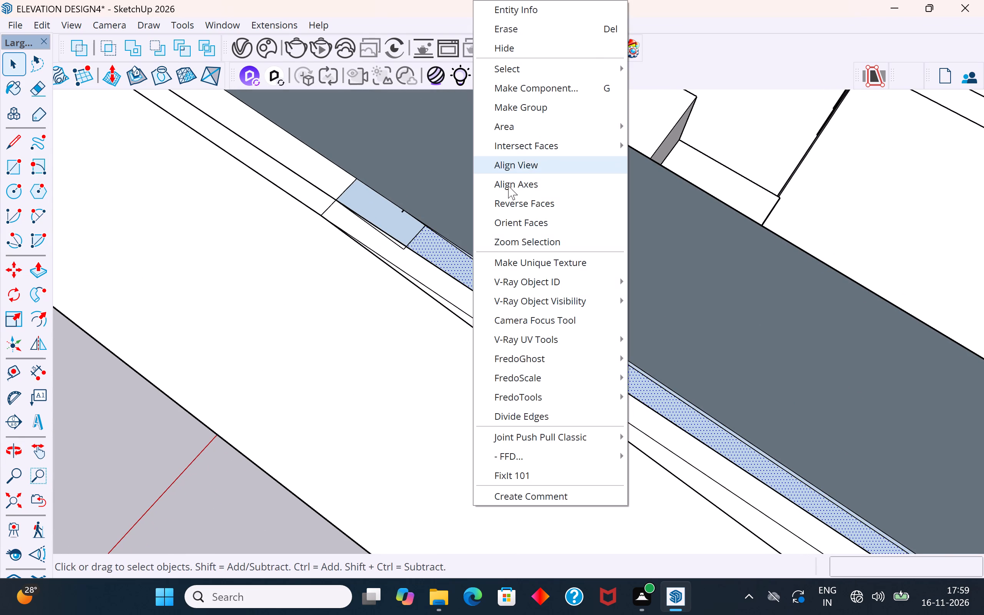
left_click(523, 208)
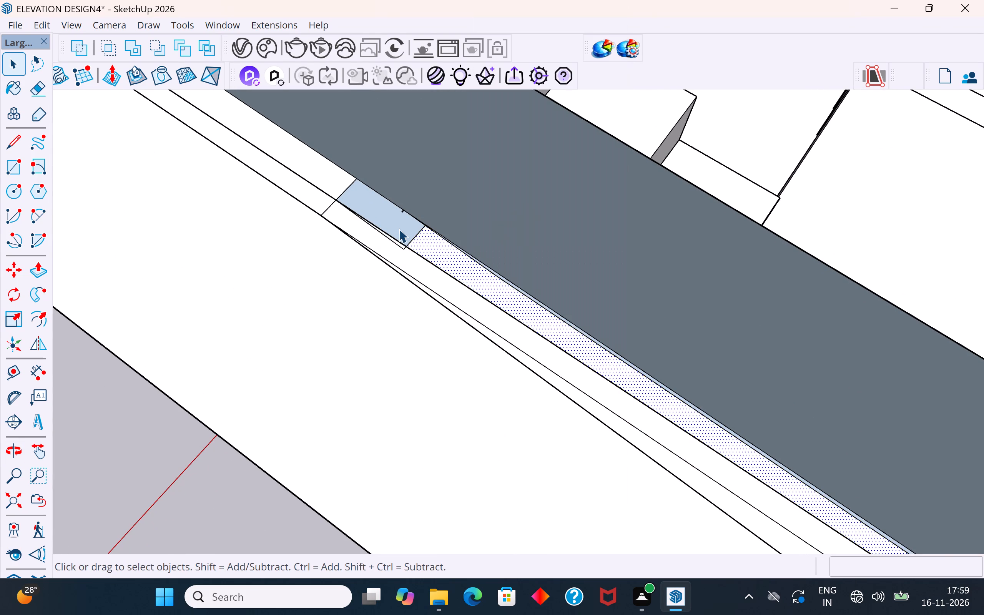
left_click(399, 229)
right_click(399, 229)
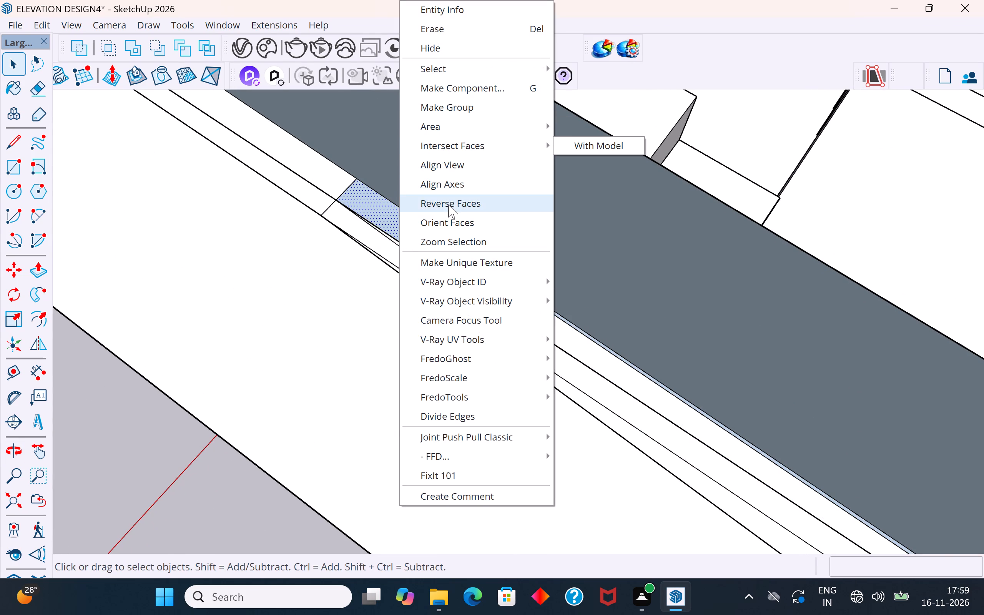
left_click(448, 204)
Erase the cross edges, the diverging long edge and the short stray edge around the reversed strip faces.
left_click(412, 238)
key("Delete")
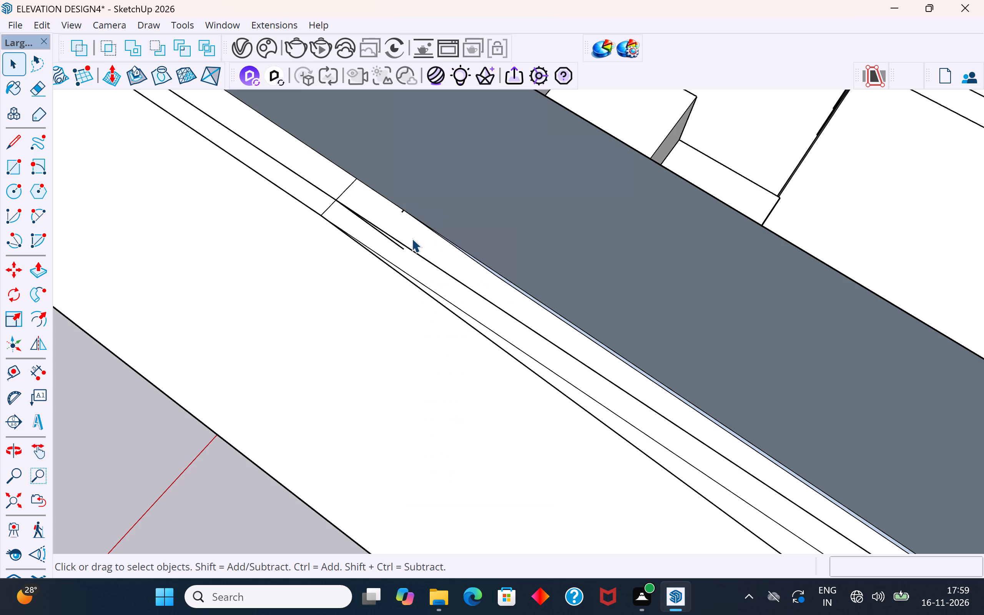
left_click(442, 296)
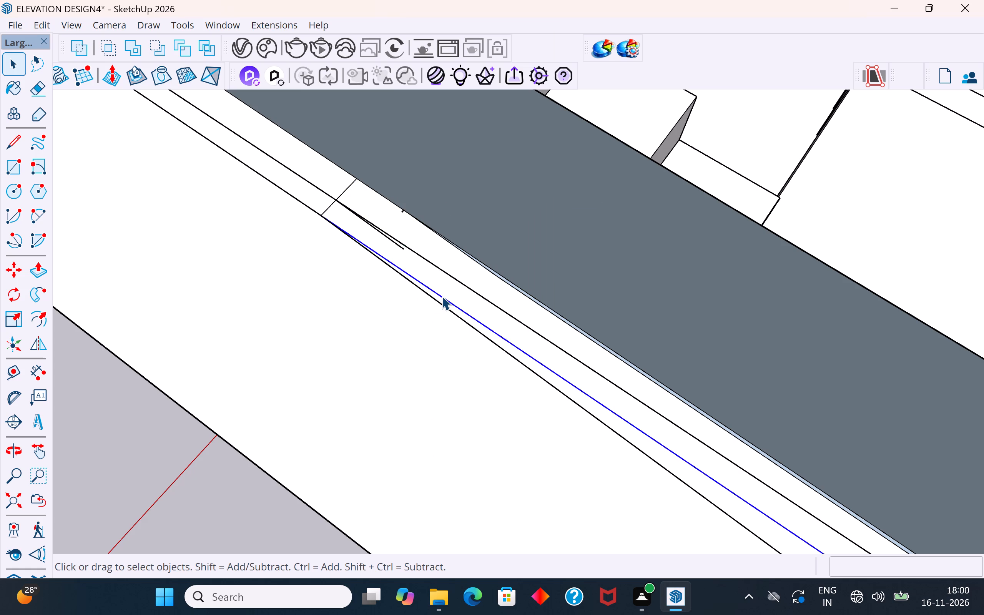
key("Delete")
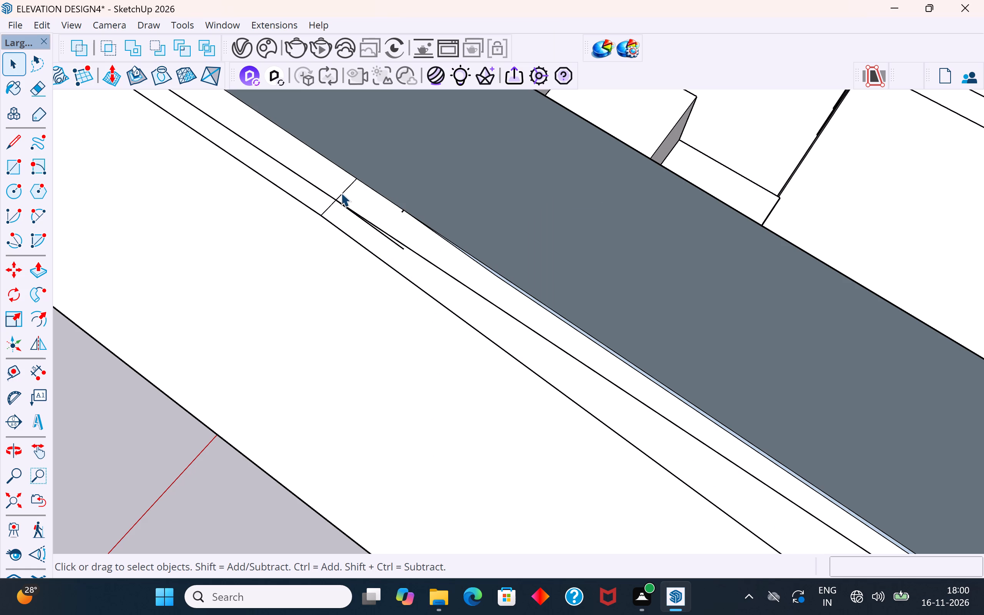
left_click(341, 193)
key("Delete")
left_click(328, 205)
key("Delete")
left_click(391, 241)
key("Delete")
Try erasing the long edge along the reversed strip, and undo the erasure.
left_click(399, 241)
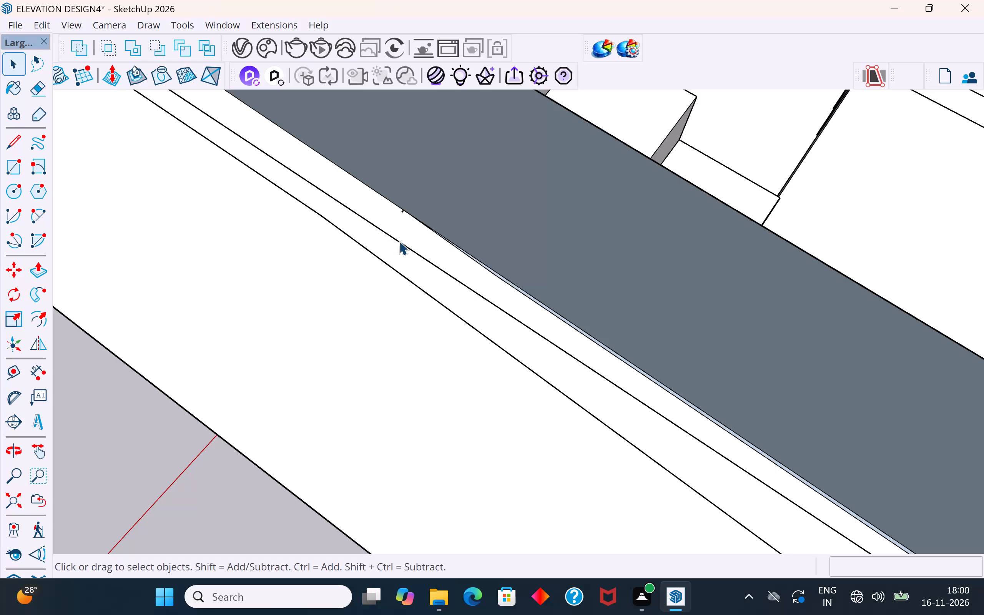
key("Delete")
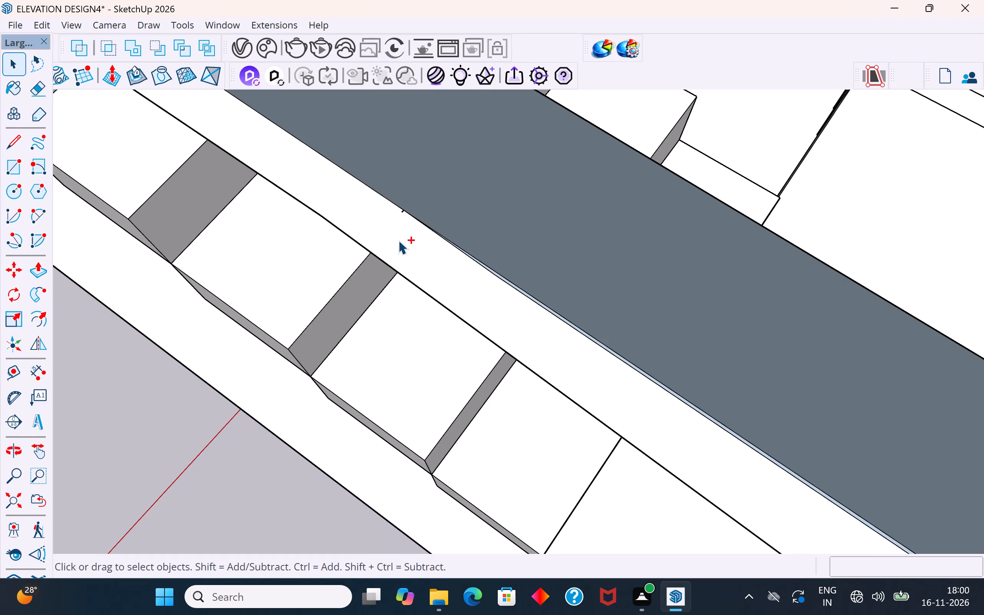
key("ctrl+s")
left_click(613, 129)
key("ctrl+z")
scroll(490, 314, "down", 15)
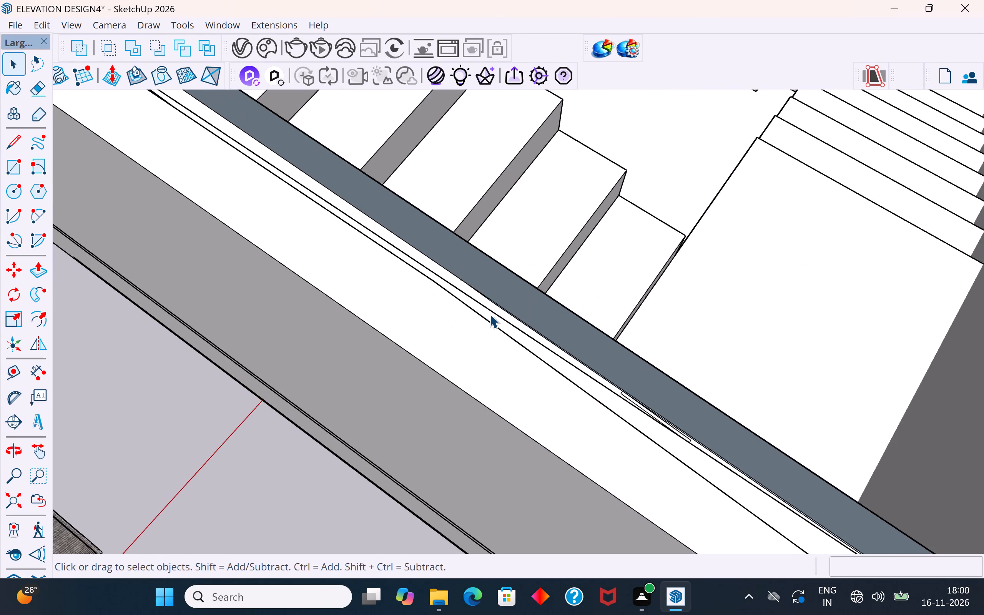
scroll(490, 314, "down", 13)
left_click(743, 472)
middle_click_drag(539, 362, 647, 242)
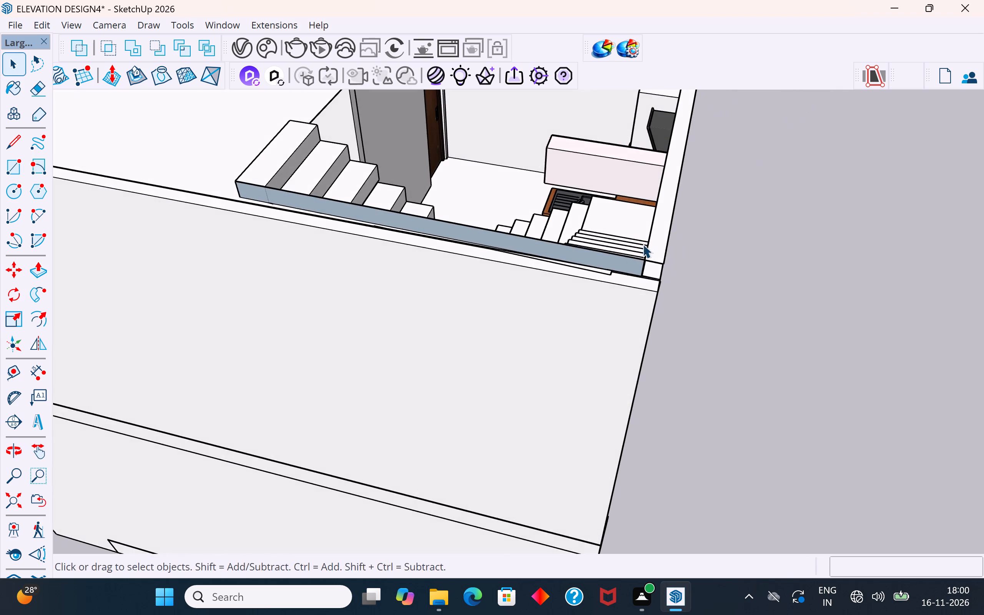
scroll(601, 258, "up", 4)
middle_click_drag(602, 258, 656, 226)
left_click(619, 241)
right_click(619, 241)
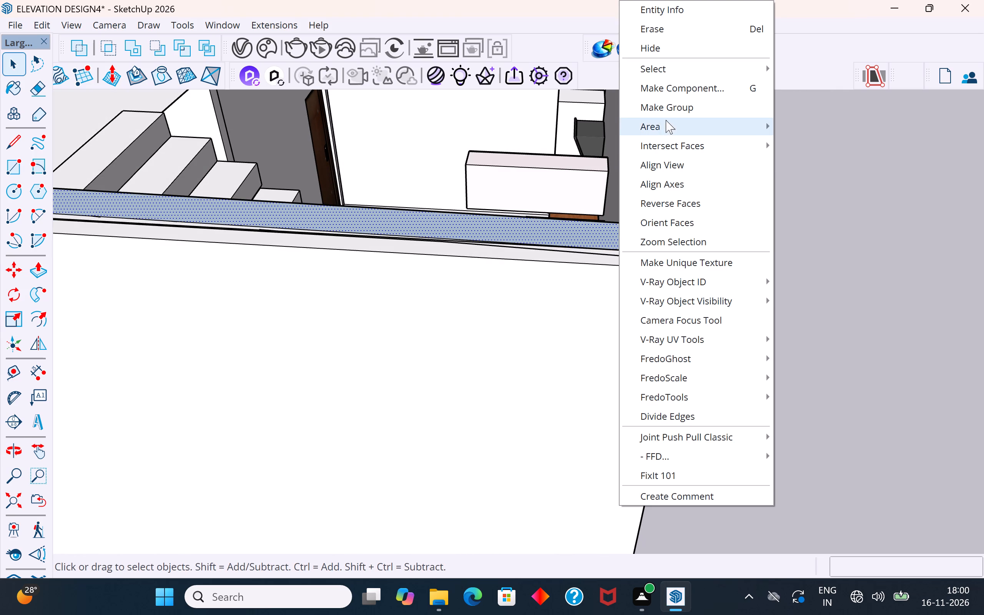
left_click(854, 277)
Delete the three narrow sliver faces projecting past the outer wall's end near the staircase corner.
middle_click_drag(665, 306, 646, 395)
scroll(683, 309, "up", 3)
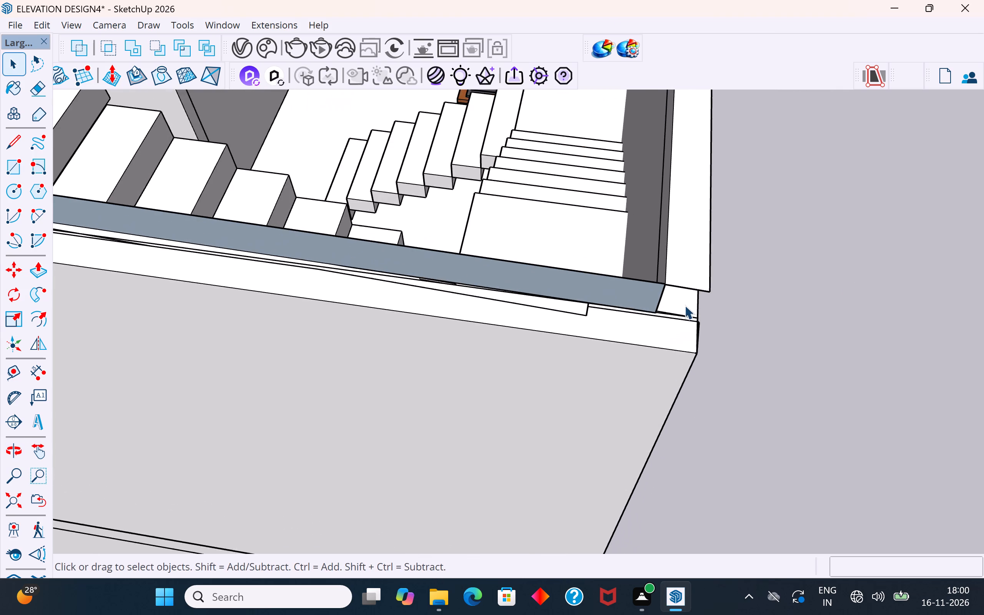
scroll(685, 305, "up", 13)
middle_click_drag(706, 341, 699, 354)
scroll(719, 376, "up", 10)
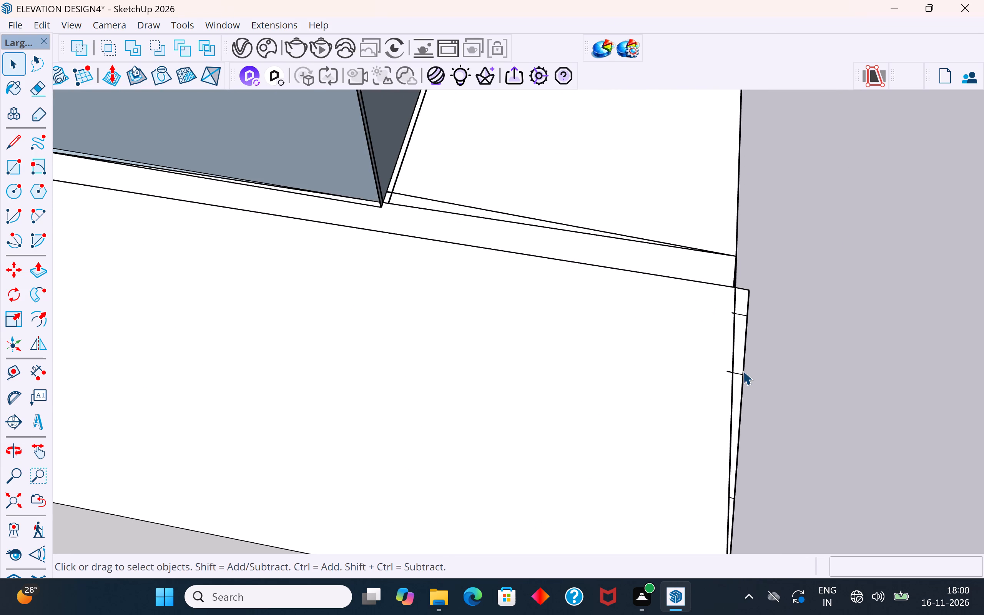
scroll(743, 371, "up", 4)
left_click(743, 329)
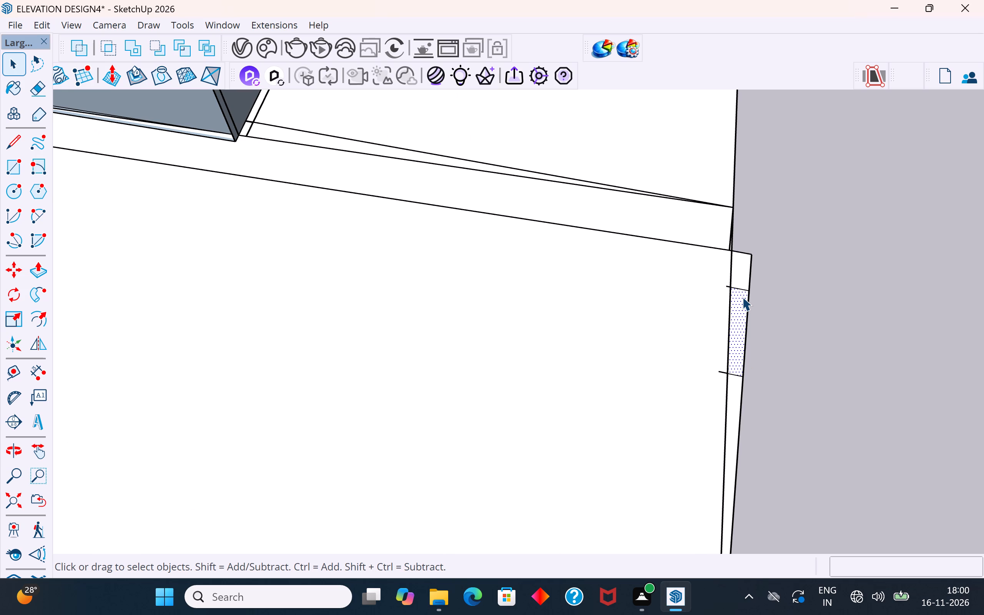
key("Delete")
left_click(738, 273)
key("Delete")
left_click(733, 392)
key("Delete")
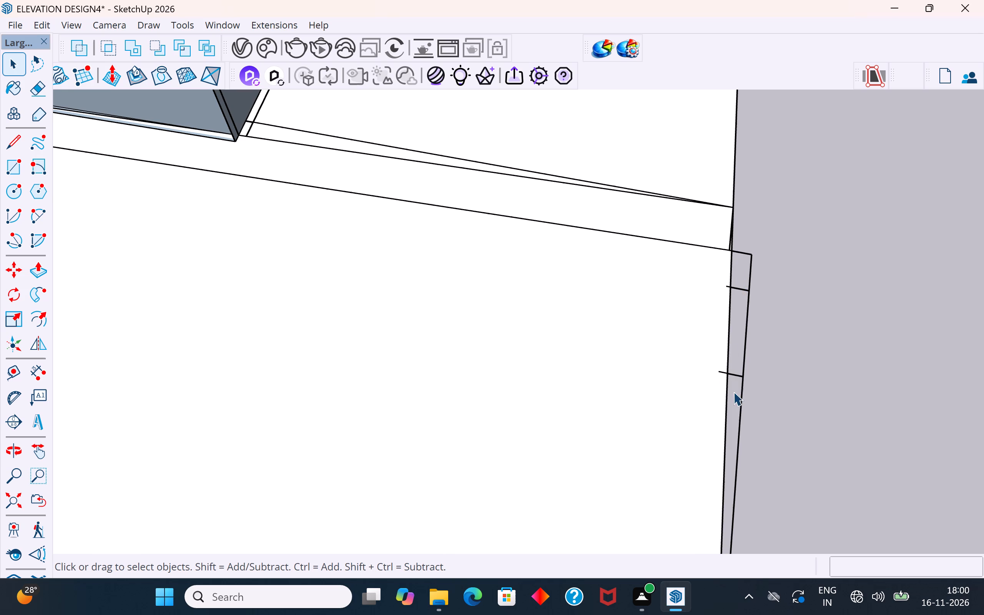
Erase the leftover outline and cross edges of the deleted sliver faces beyond the wall's end.
left_click(741, 390)
key("Delete")
left_click(738, 376)
key("Delete")
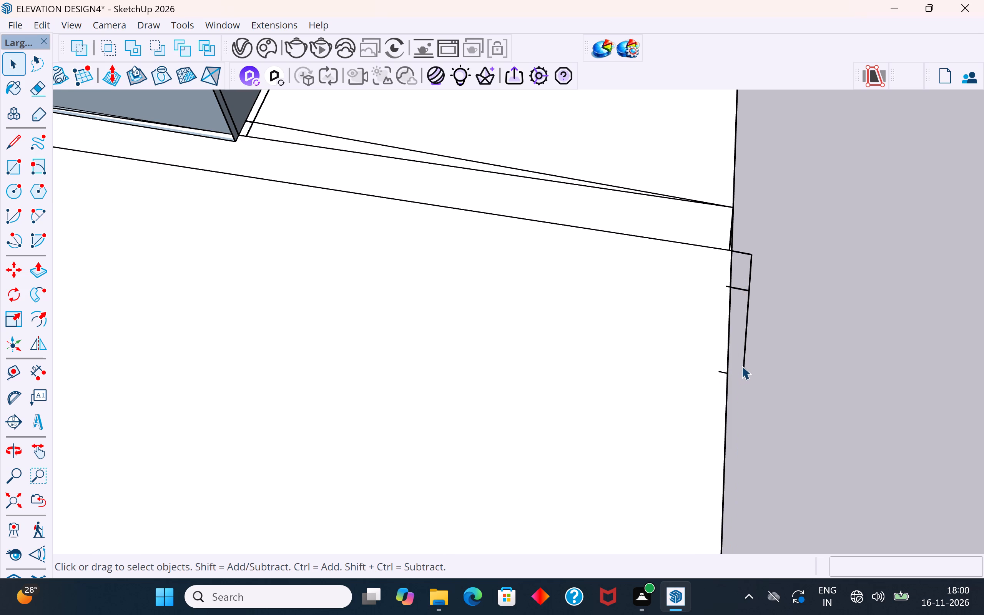
left_click(745, 365)
key("Delete")
left_click(742, 289)
key("Delete")
left_click(752, 283)
key("Delete")
left_click_drag(760, 248, 750, 263)
key("Delete")
Erase the short slanted edge at the wall's end and the small stray tick edges below it.
scroll(718, 238, "up", 5)
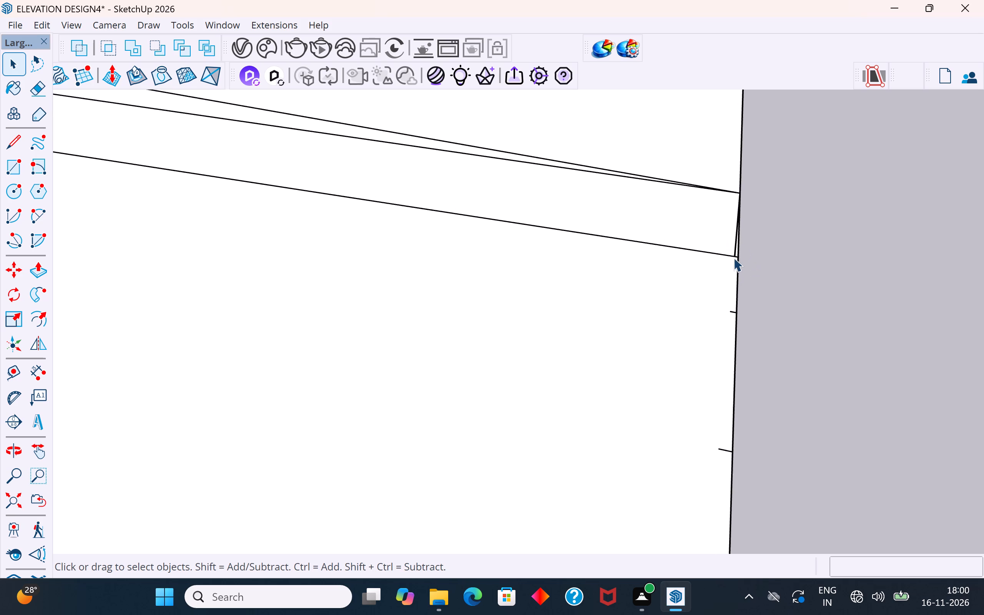
scroll(733, 258, "up", 8)
left_click(734, 249)
key("Delete")
scroll(734, 249, "down", 4)
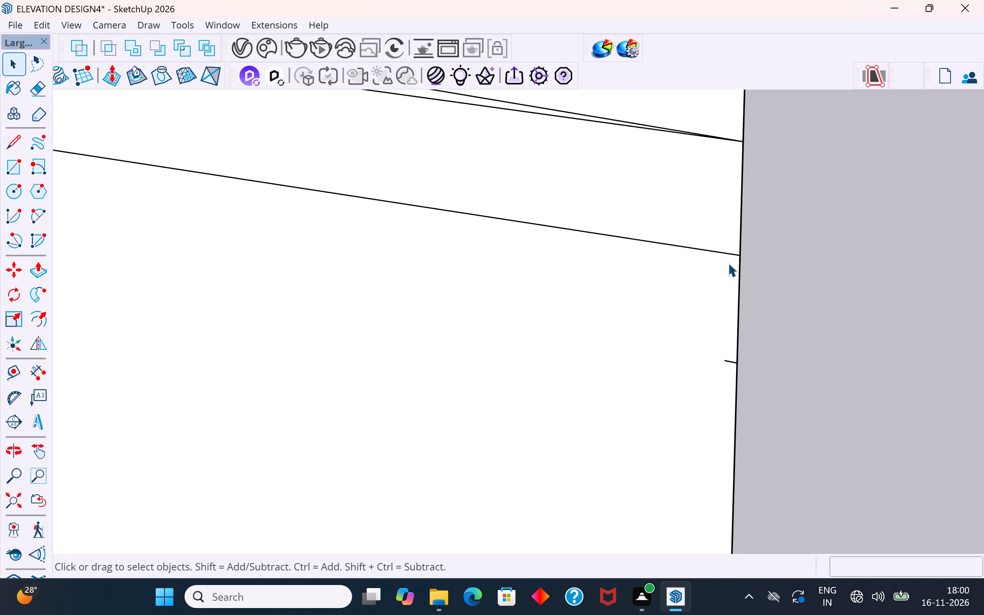
left_click(730, 349)
key("Delete")
scroll(691, 355, "down", 2)
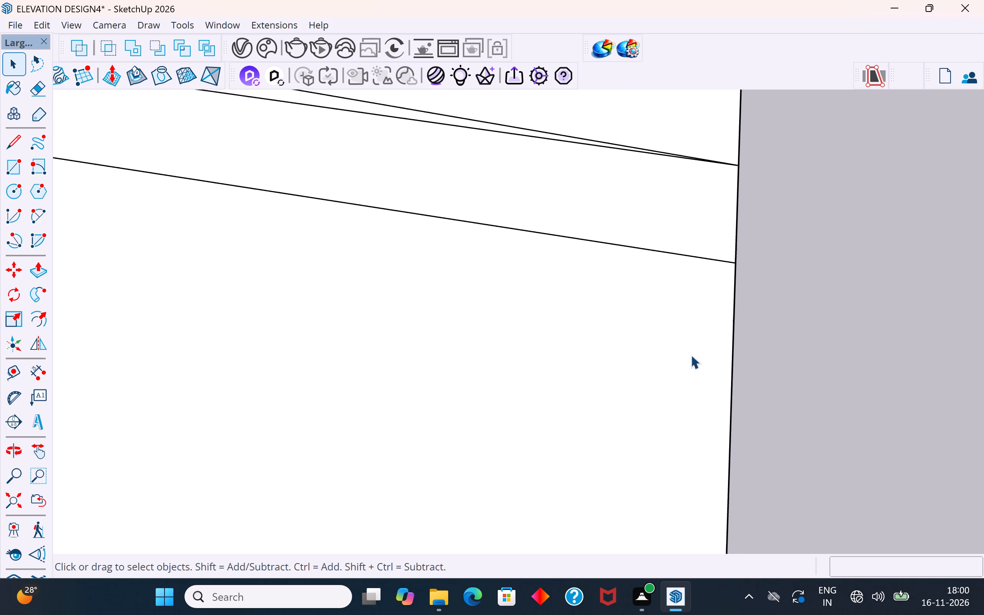
scroll(691, 355, "down", 8)
scroll(688, 425, "up", 4)
left_click(707, 461)
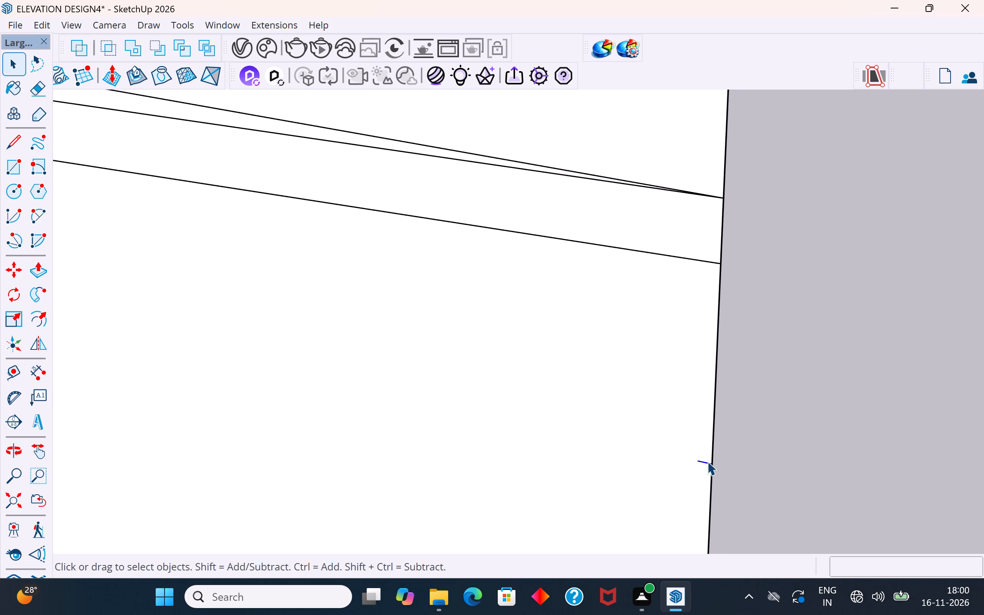
key("Delete")
Erase the diverging edge running from the stair opening's corner to the end of the outer wall top.
scroll(657, 420, "down", 10)
scroll(363, 255, "up", 4)
left_click(363, 255)
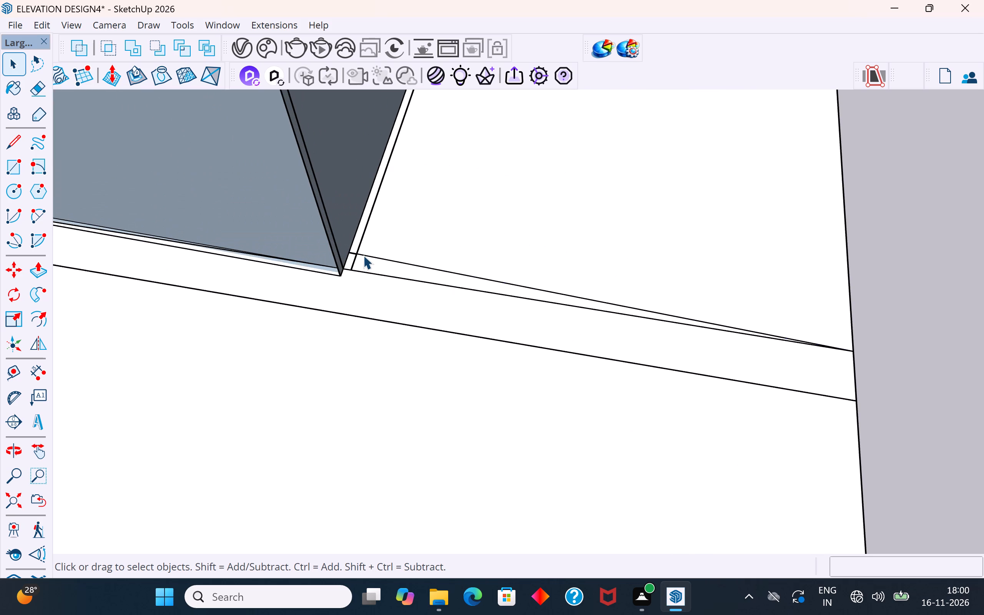
key("Delete")
left_click(433, 281)
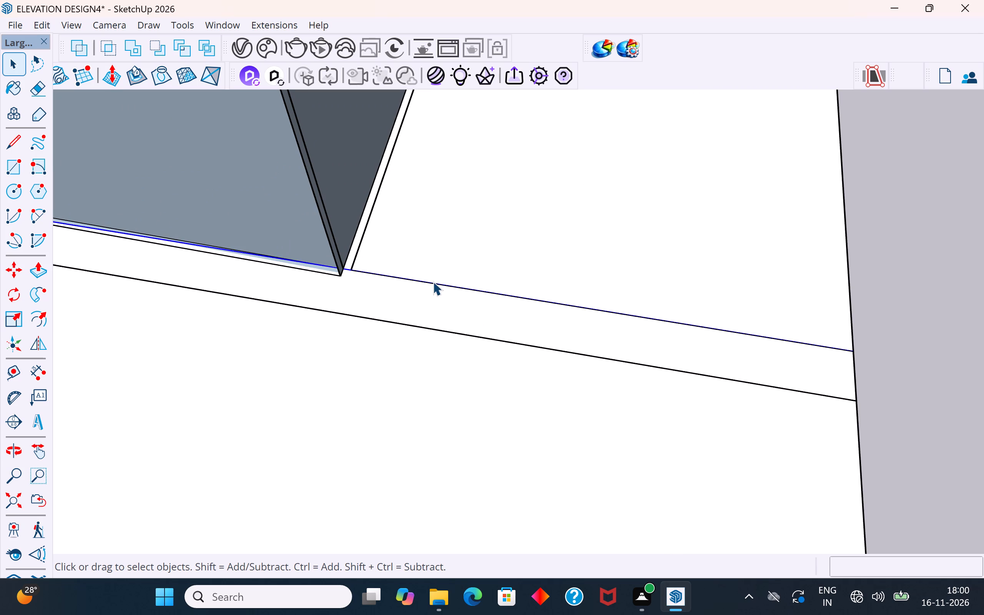
Delete the thin sliver face beside the outer wall top's end corner, along with its leftover edges.
scroll(517, 284, "down", 10)
scroll(624, 466, "up", 4)
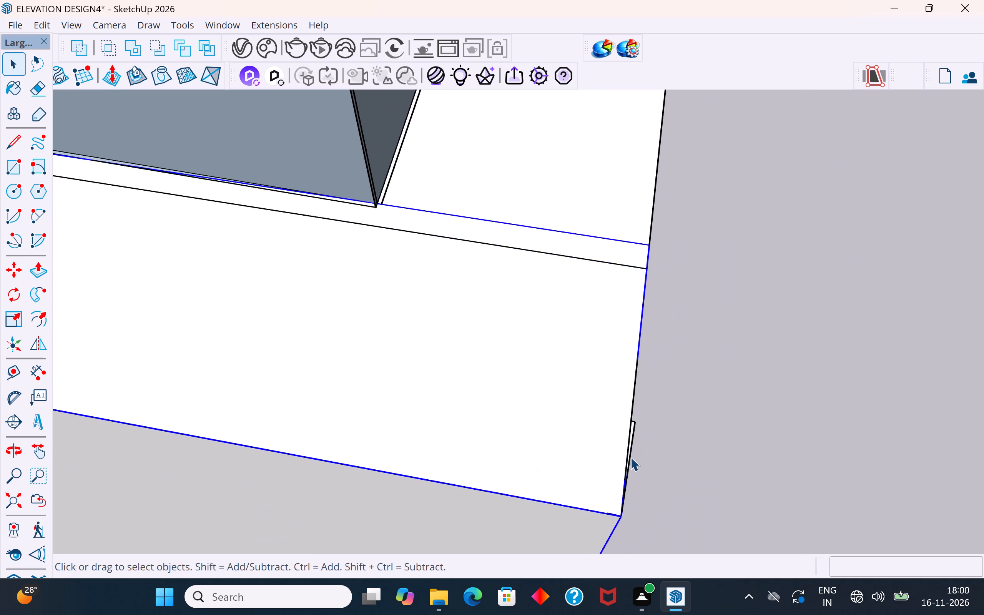
scroll(630, 457, "up", 4)
left_click(687, 426)
scroll(636, 434, "up", 5)
scroll(638, 430, "down", 9)
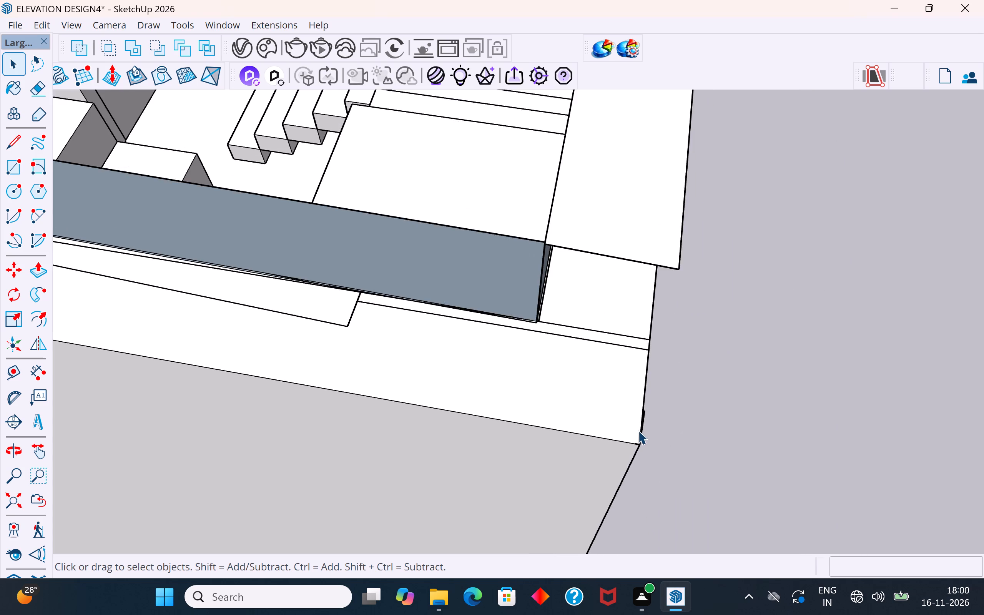
scroll(638, 430, "up", 18)
left_click(651, 389)
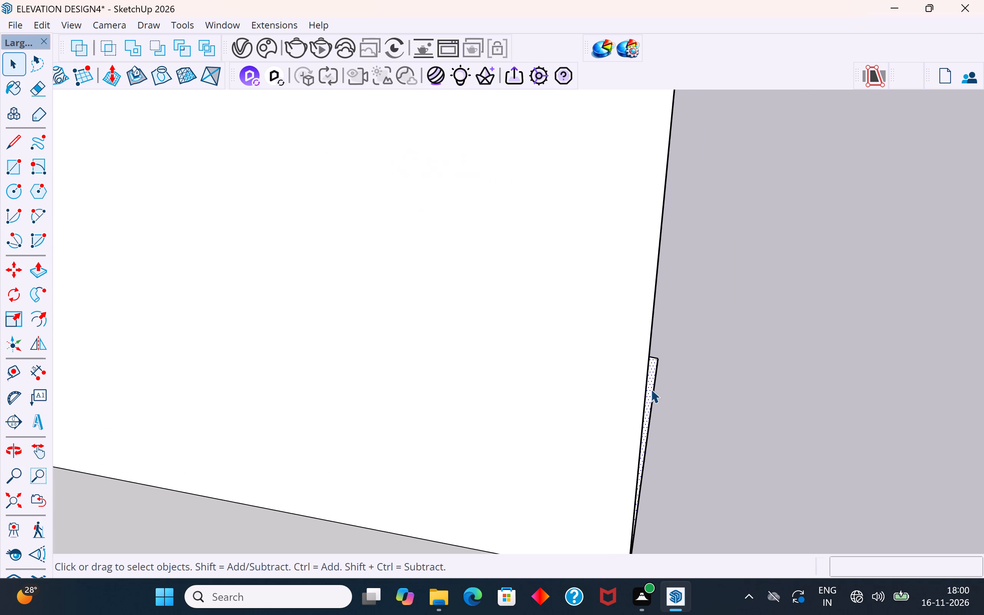
key("Delete")
left_click(654, 377)
key("Delete")
left_click(656, 357)
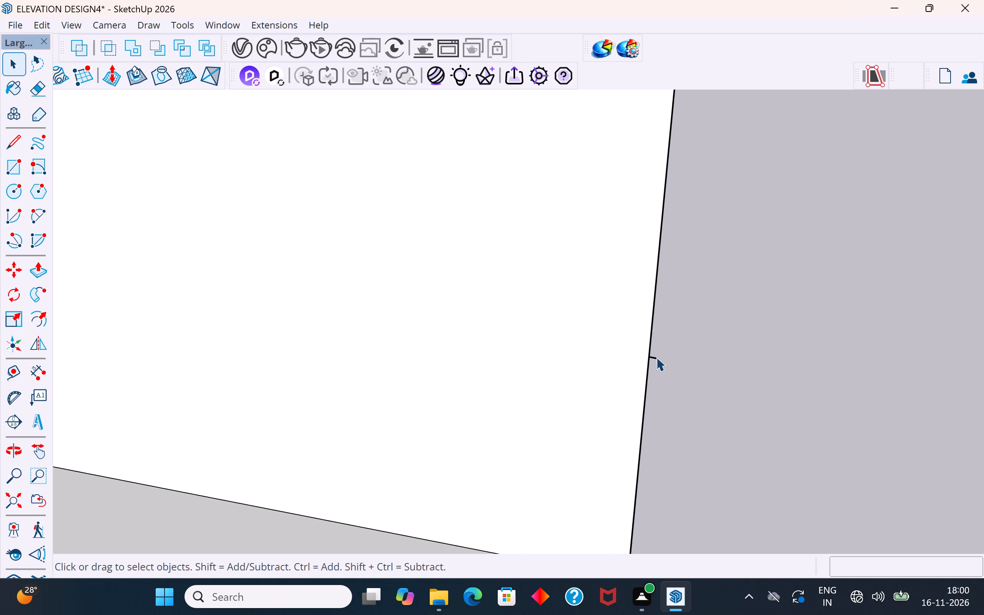
key("Delete")
Erase the short stray edge running nearly parallel to the wall's top edge at the outer corner.
scroll(651, 357, "down", 17)
scroll(630, 402, "up", 9)
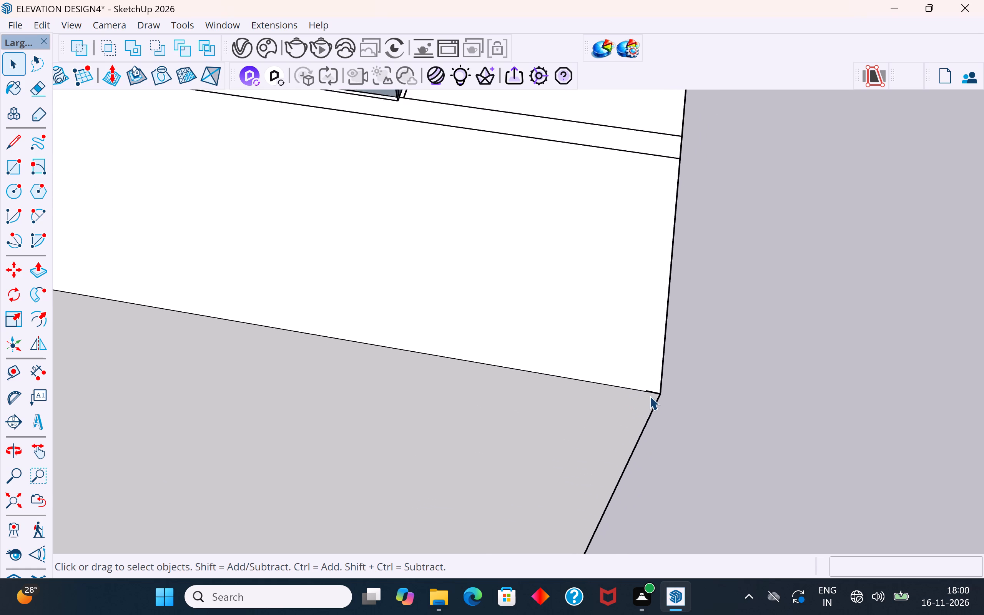
scroll(650, 396, "up", 11)
middle_click_drag(653, 382, 749, 225)
middle_click_drag(657, 341, 653, 382)
scroll(653, 382, "up", 2)
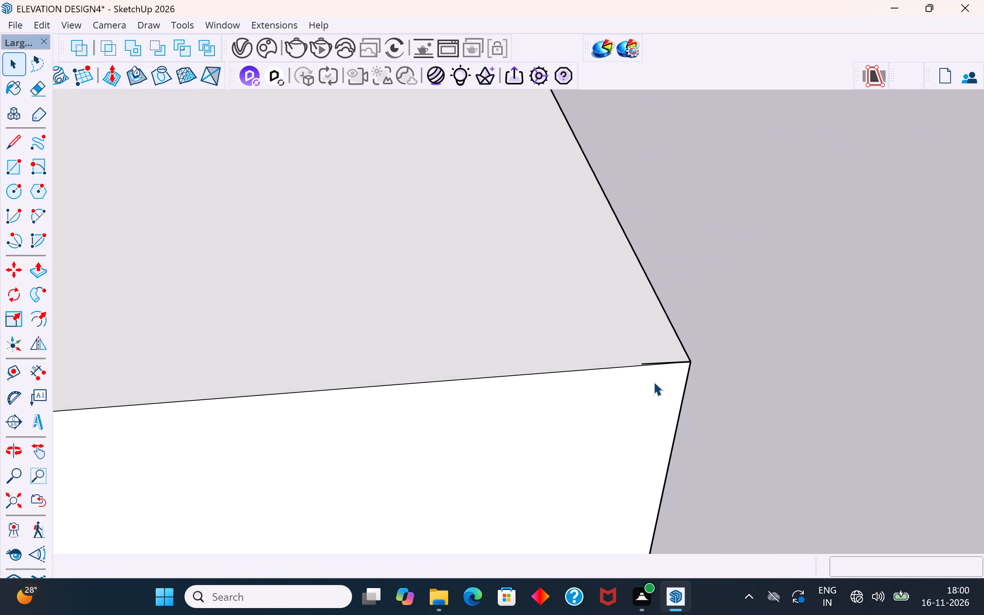
scroll(653, 382, "up", 17)
left_click(647, 342)
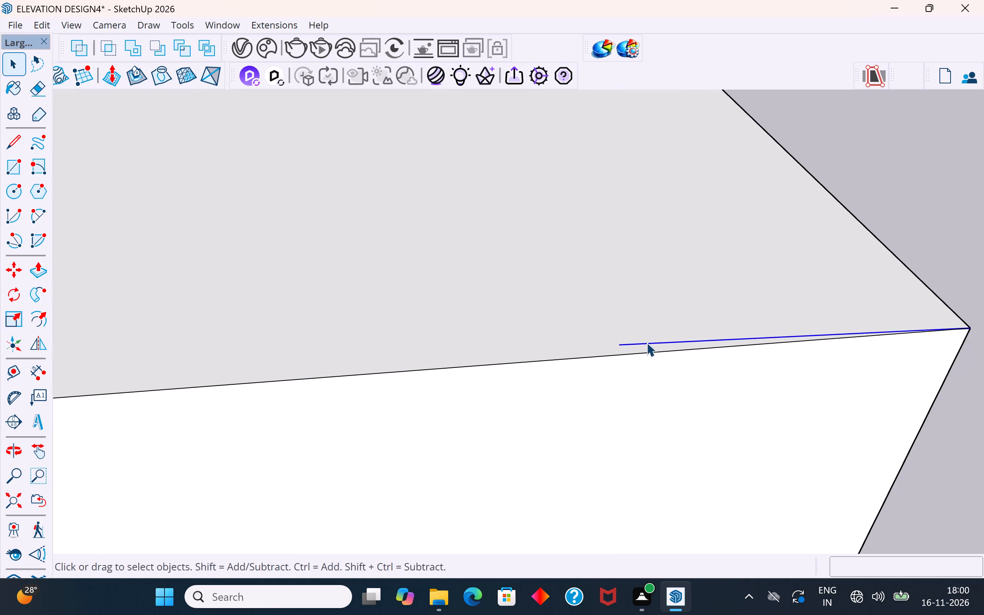
key("Delete")
Erase the floating vertical edge and the tiny stray edge near the upper-floor rear wall.
scroll(622, 367, "down", 20)
scroll(622, 367, "down", 14)
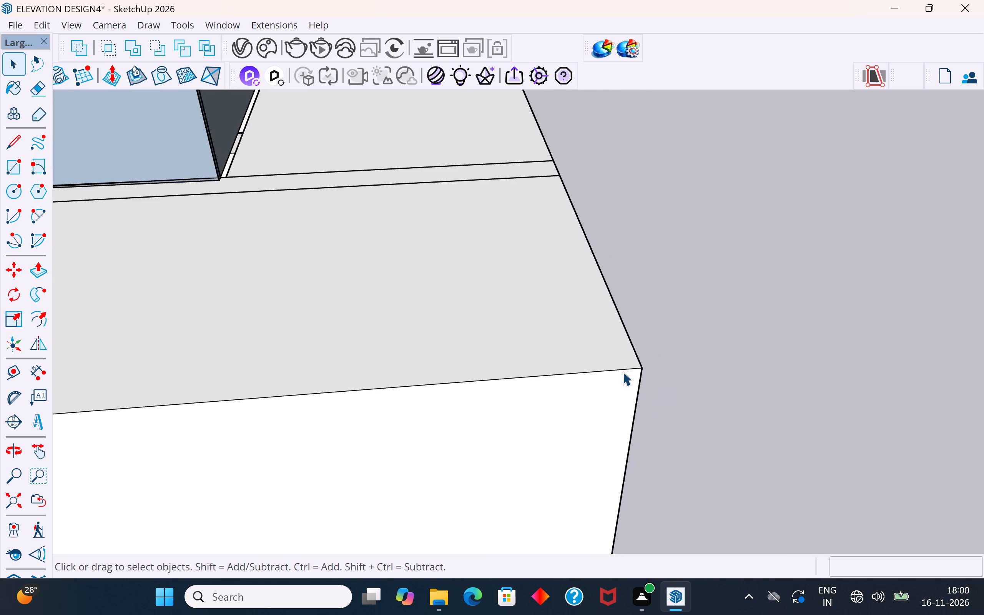
scroll(623, 372, "down", 4)
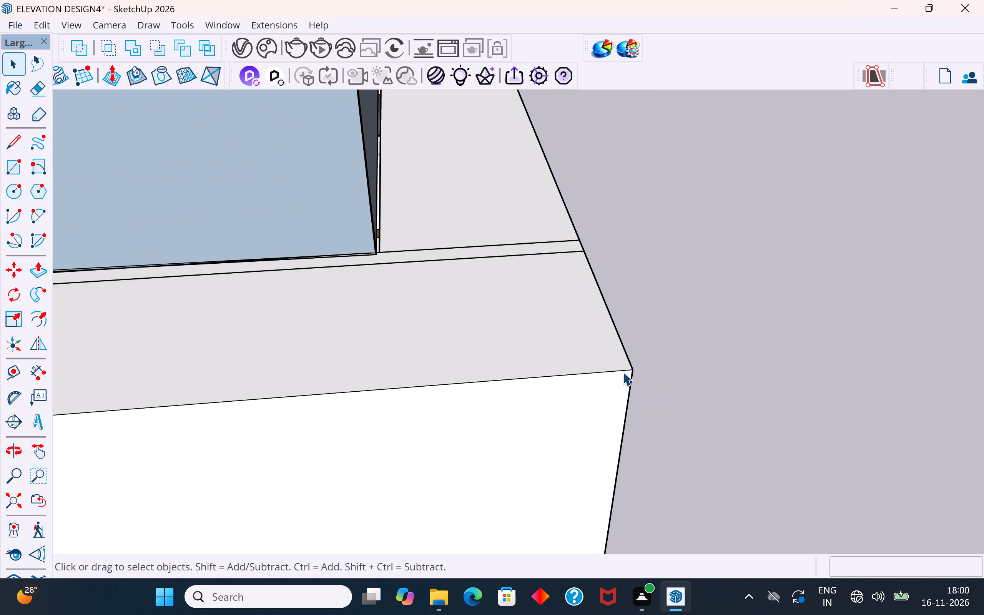
scroll(634, 415, "down", 3)
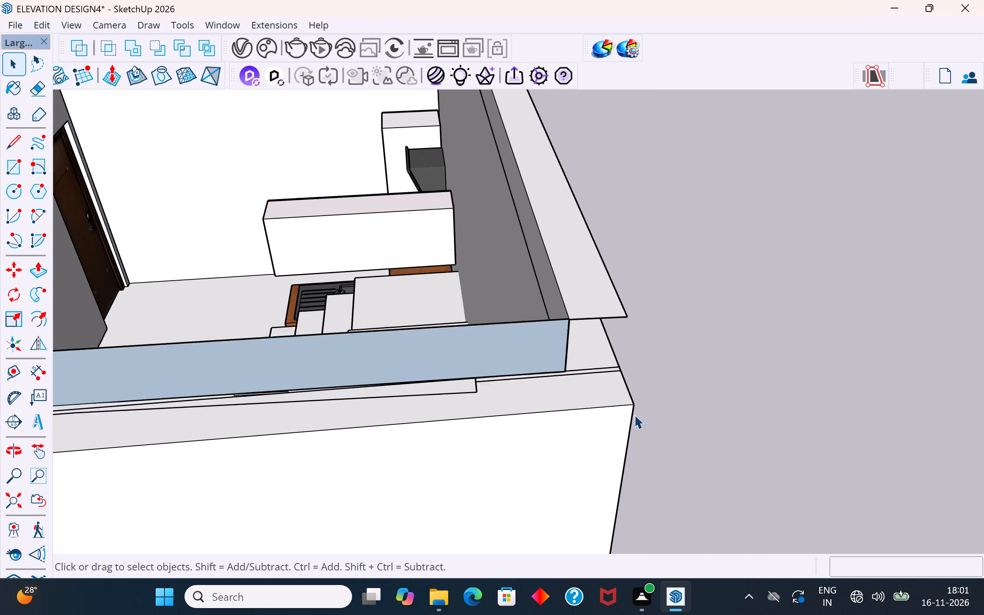
scroll(634, 415, "down", 2)
scroll(892, 518, "down", 18)
middle_click_drag(804, 510, 833, 510)
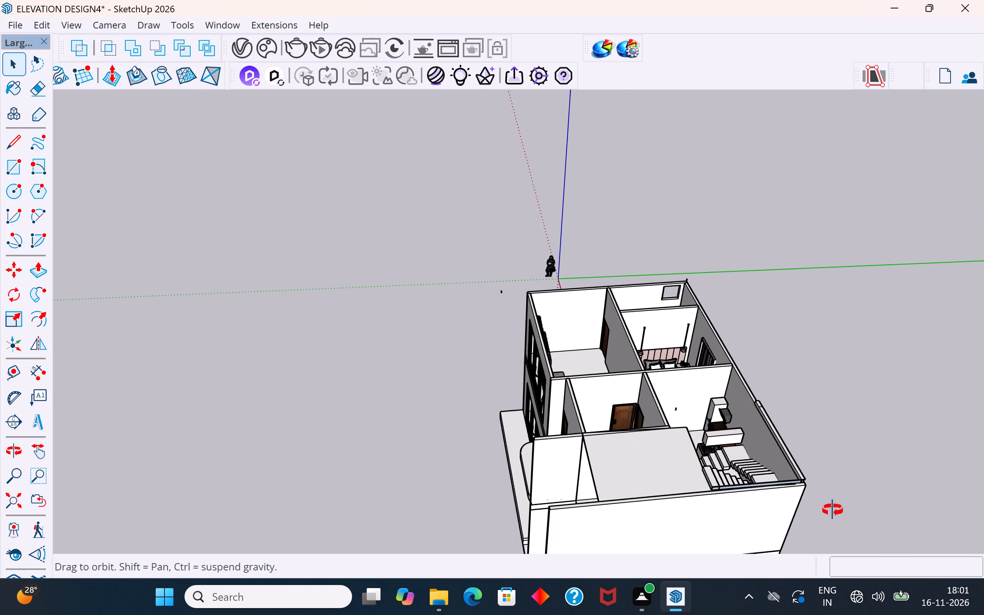
middle_click_drag(833, 510, 983, 494)
middle_click_drag(606, 382, 914, 293)
middle_click_drag(595, 343, 622, 333)
scroll(625, 293, "up", 4)
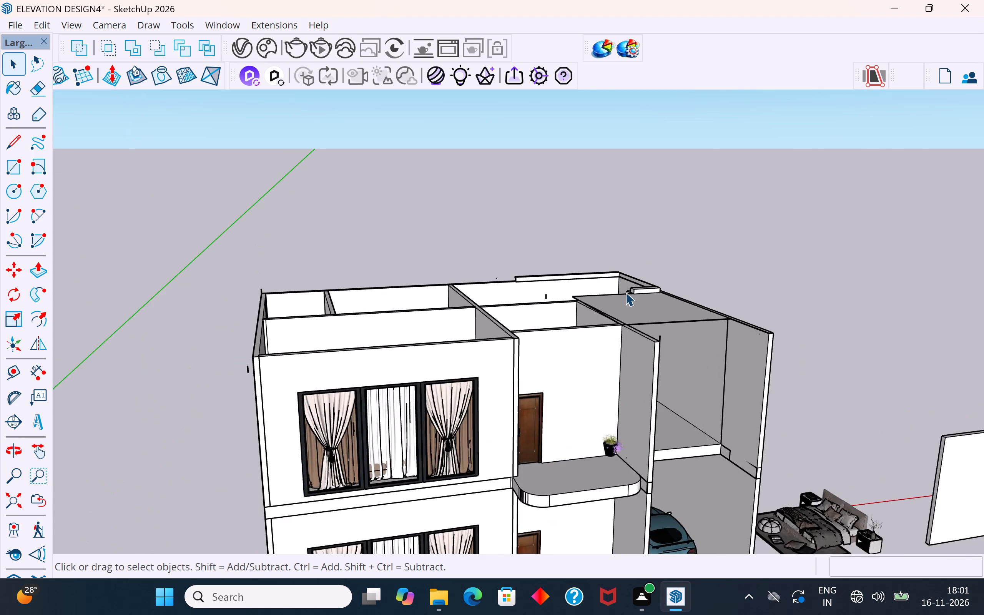
scroll(625, 292, "up", 4)
middle_click_drag(628, 317, 623, 344)
scroll(649, 299, "up", 4)
middle_click_drag(660, 289, 590, 339)
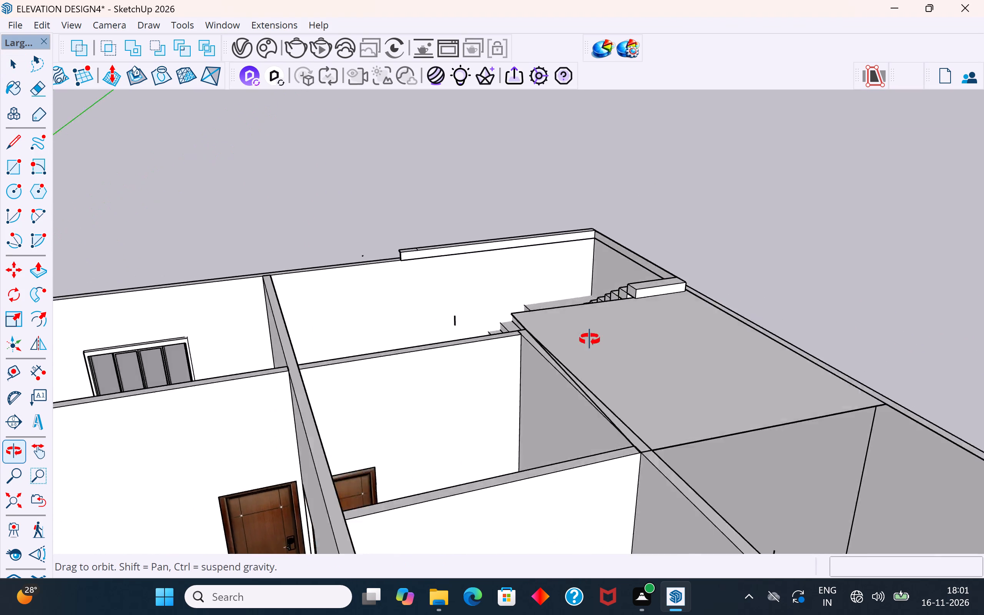
middle_click_drag(590, 339, 552, 352)
middle_click_drag(387, 331, 421, 229)
scroll(402, 311, "up", 6)
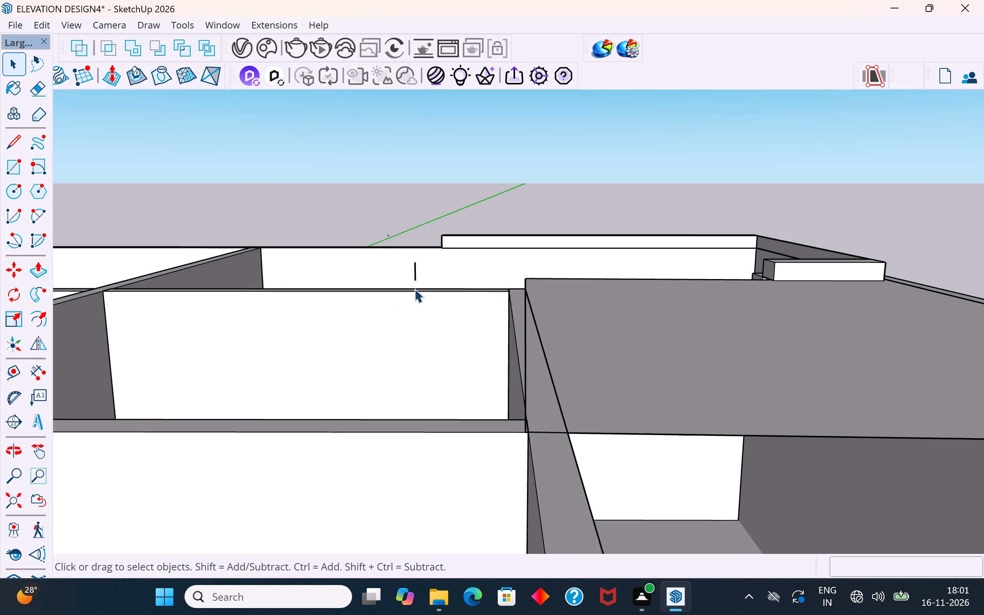
scroll(414, 289, "up", 4)
left_click(414, 259)
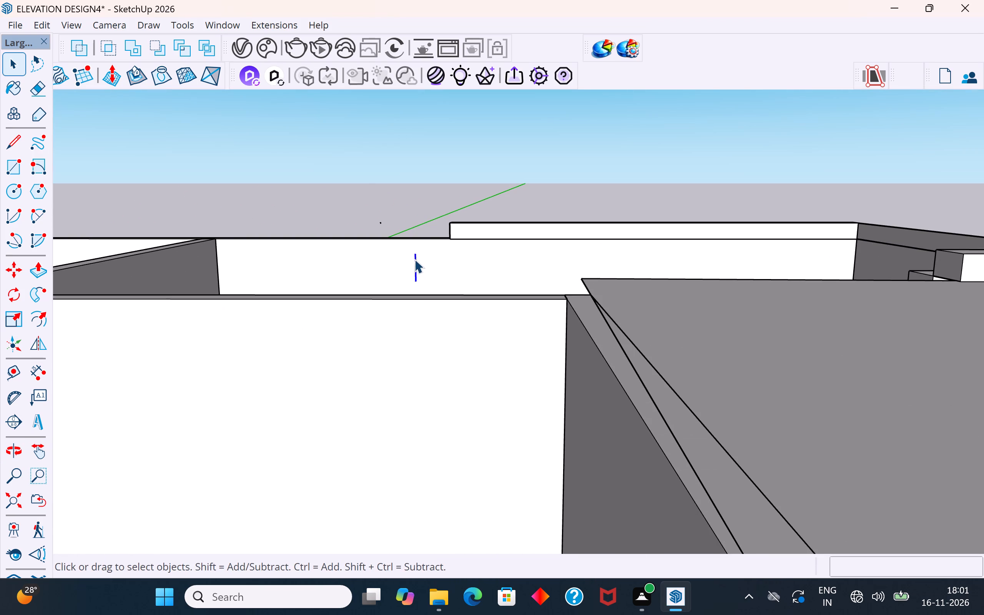
key("Delete")
left_click_drag(397, 213, 362, 224)
key("Delete")
Delete the roof face over the hall together with its front and rear edges and the leftover corner edge.
scroll(701, 181, "down", 9)
middle_click_drag(701, 213, 724, 342)
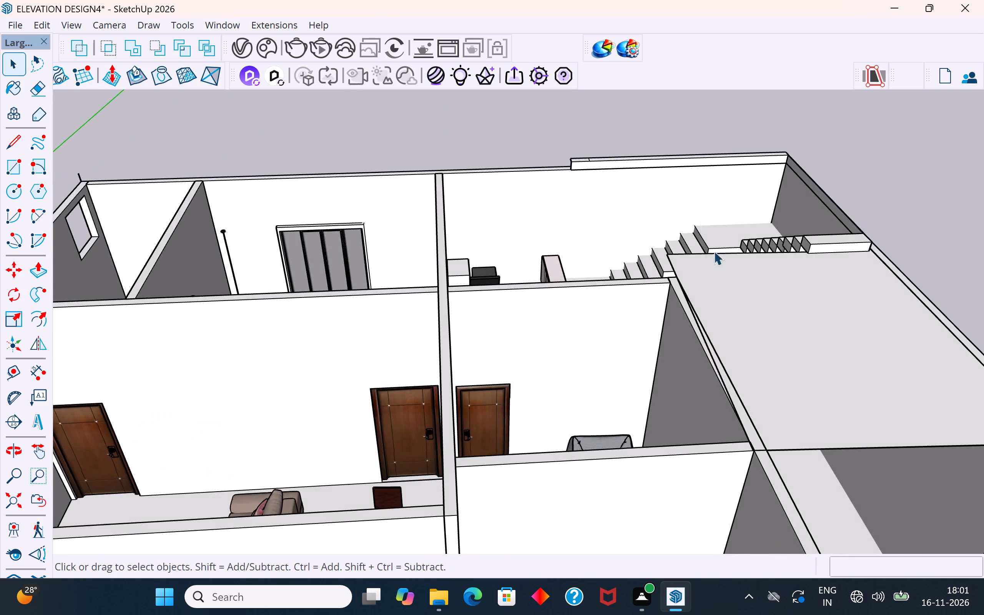
scroll(683, 192, "down", 5)
middle_click_drag(741, 300, 783, 289)
middle_click_drag(782, 272, 726, 121)
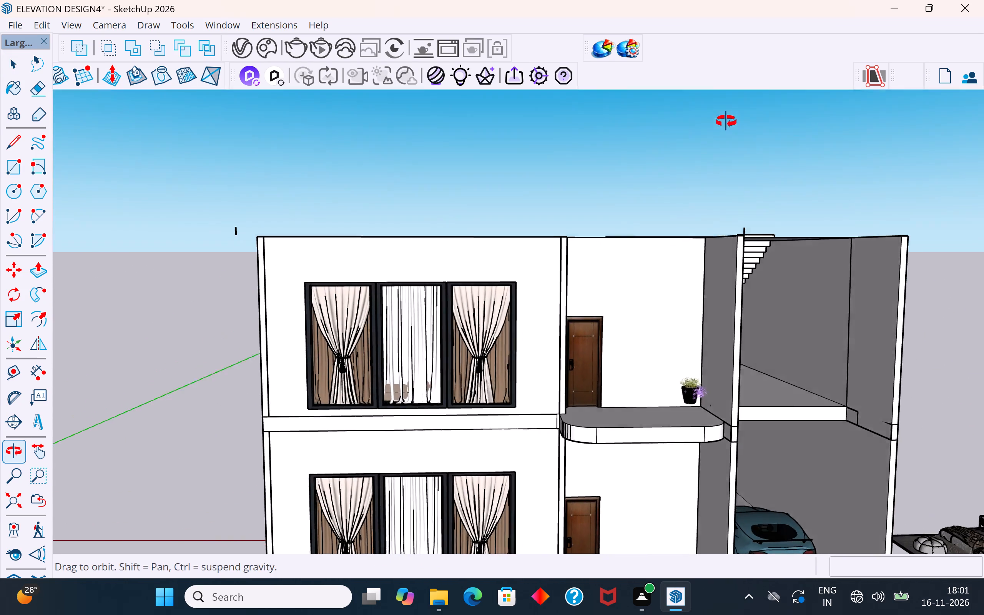
middle_click_drag(726, 121, 716, 37)
middle_click_drag(780, 229, 615, 188)
left_click(691, 146)
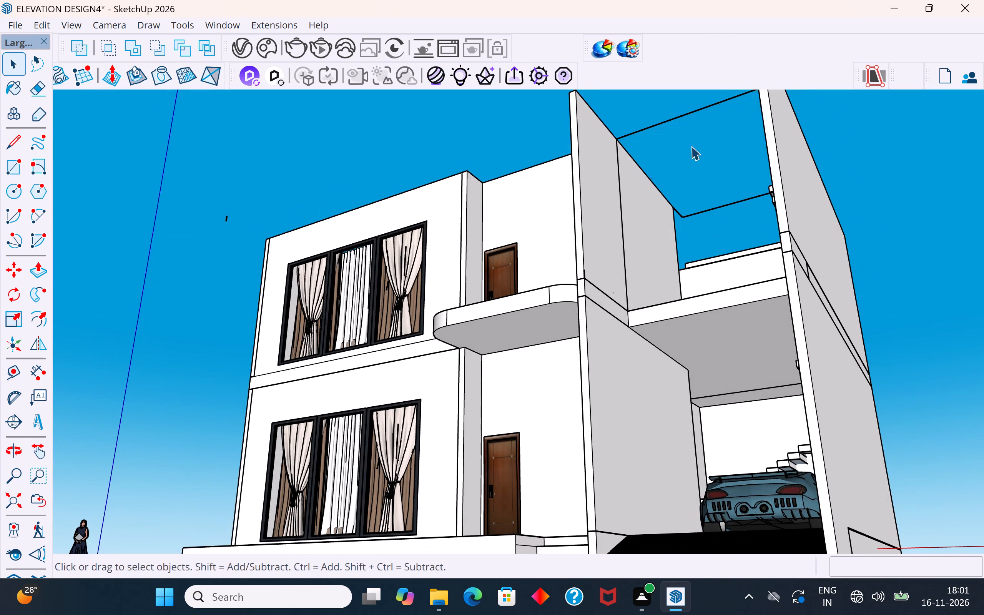
key("Delete")
left_click_drag(688, 107, 668, 127)
key("Delete")
left_click_drag(719, 203, 699, 227)
key("Delete")
scroll(690, 220, "up", 5)
left_click(673, 208)
key("Delete")
Delete the vertical edge splitting the upper-floor wall face beside the open hall.
scroll(671, 219, "down", 3)
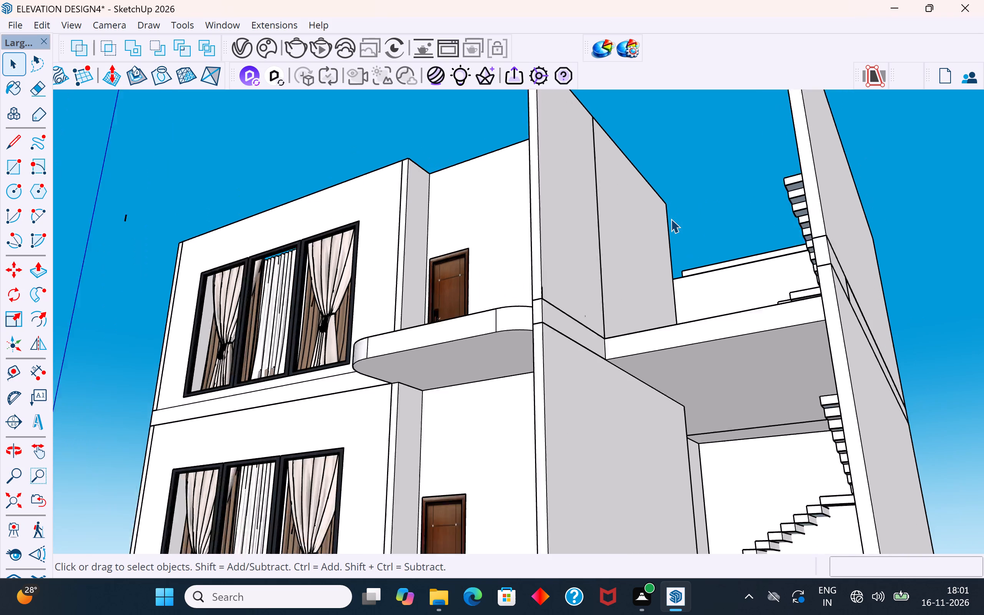
scroll(671, 219, "down", 2)
left_click(613, 228)
left_click(618, 228)
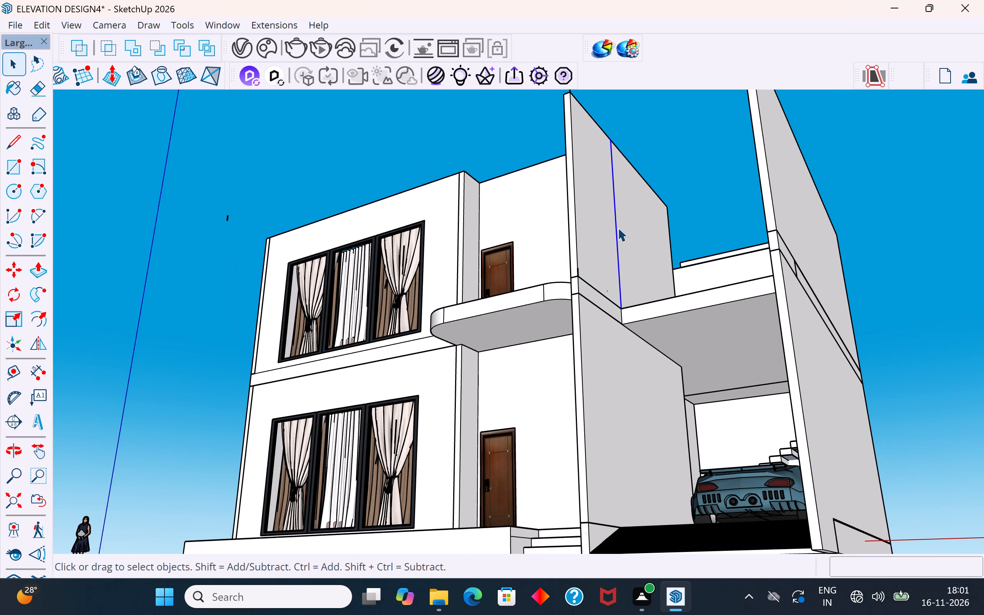
key("Delete")
Erase the stray edge at the rear outer corner of the upper-floor wall top.
scroll(618, 228, "down", 5)
middle_click_drag(627, 243, 951, 495)
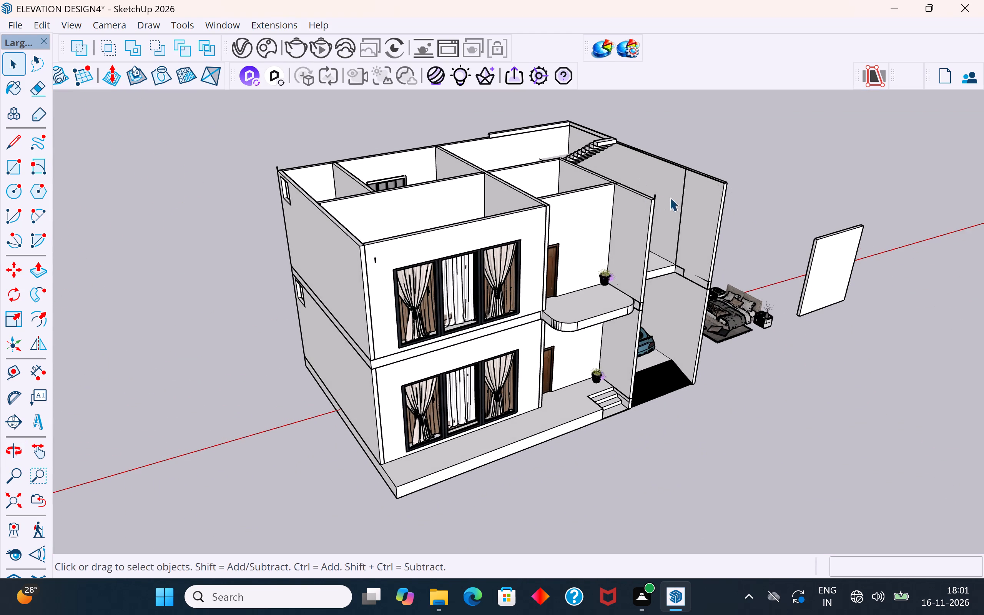
middle_click_drag(682, 206, 687, 304)
scroll(258, 186, "up", 8)
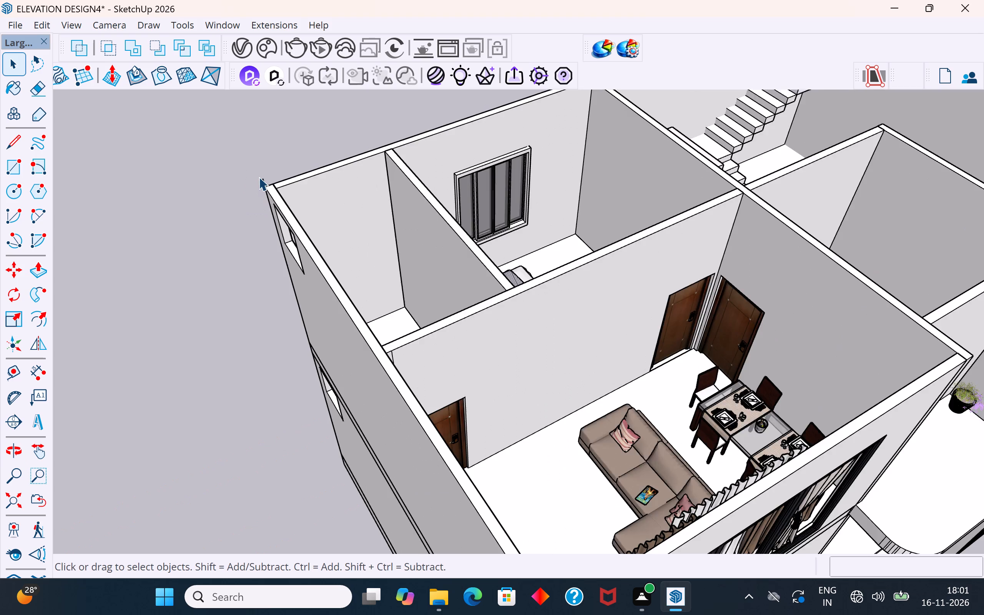
scroll(259, 177, "up", 10)
left_click(271, 188)
key("Delete")
Draw a roof rectangle about 25' 3" by 20' 5" across the wall tops of the rooms behind the front windows.
scroll(240, 184, "down", 6)
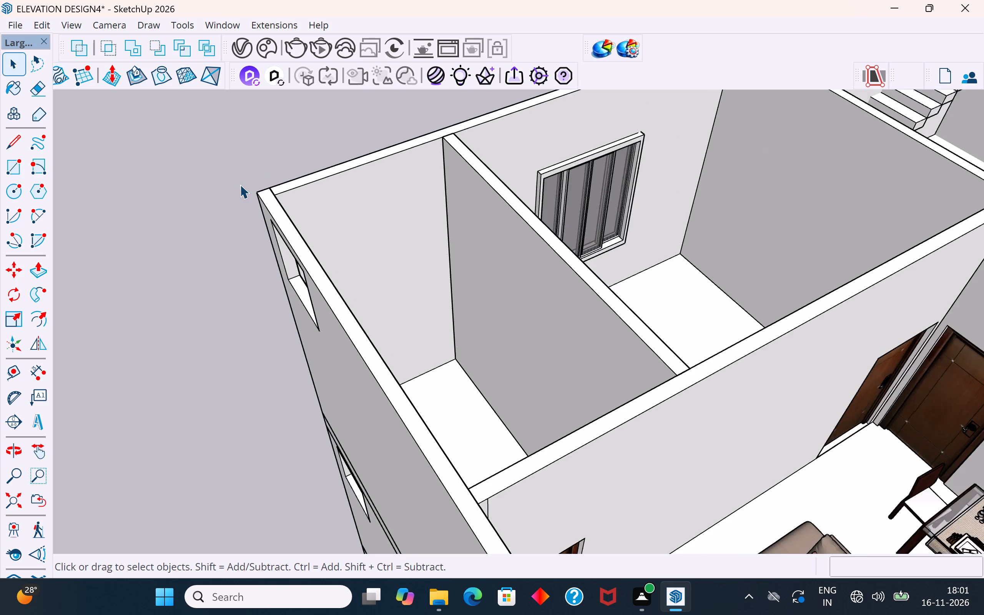
scroll(240, 184, "down", 12)
middle_click_drag(485, 255, 412, 201)
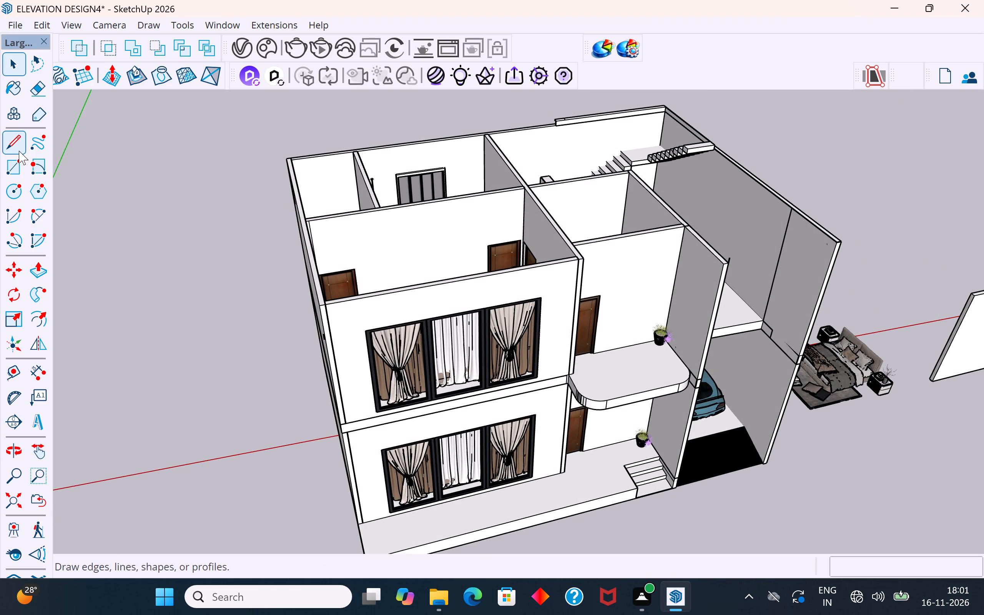
left_click(16, 164)
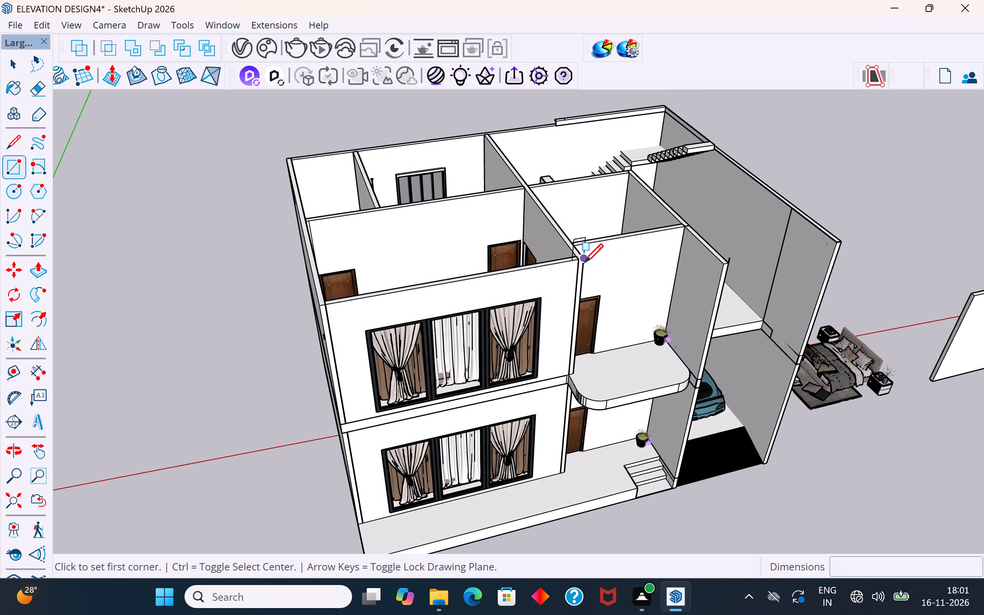
scroll(584, 264, "up", 10)
left_click(583, 246)
scroll(583, 246, "down", 11)
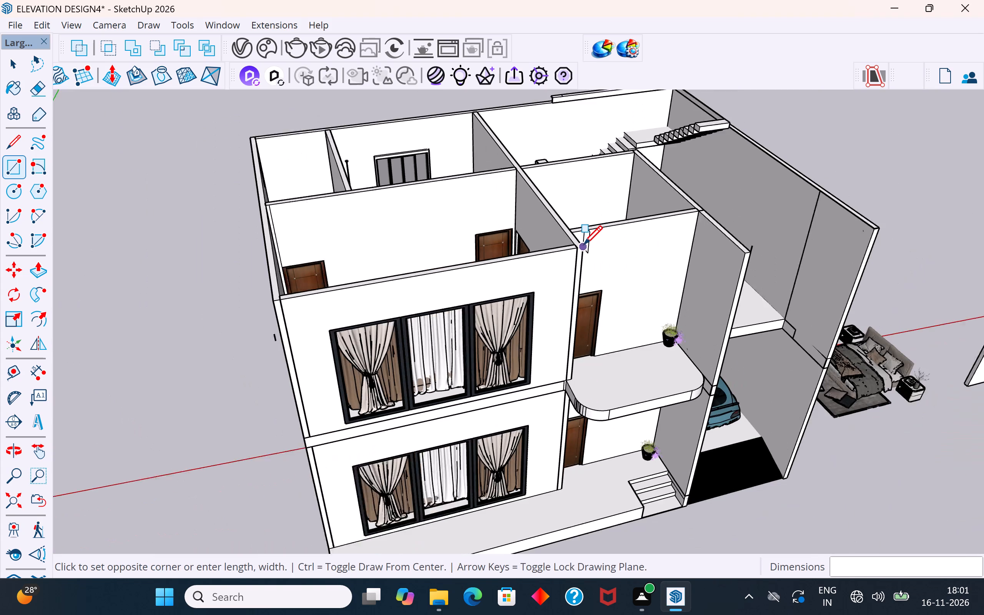
left_click(271, 150)
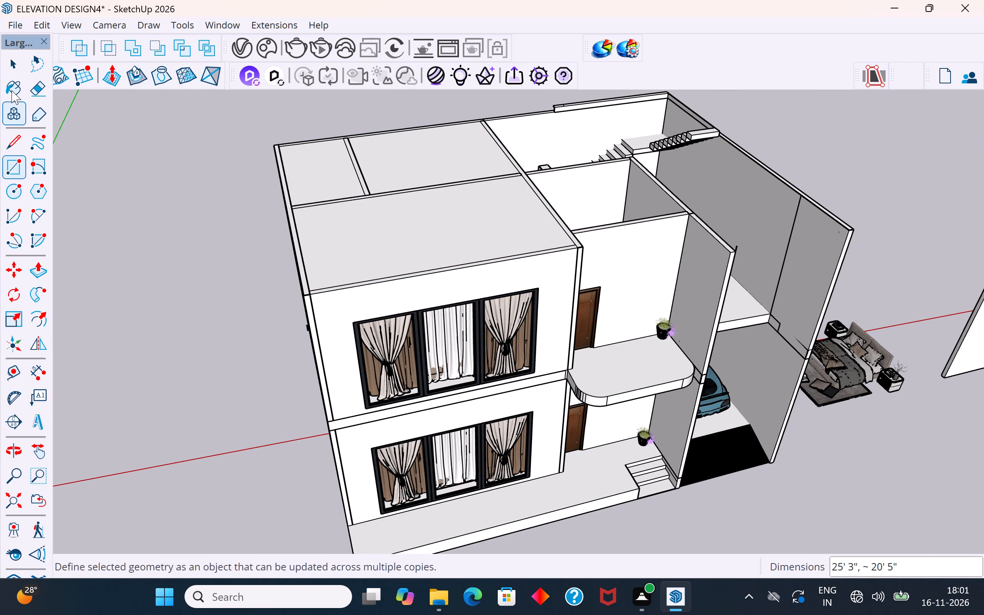
Push/Pull the new roof face up 6" to form a slab.
left_click(35, 269)
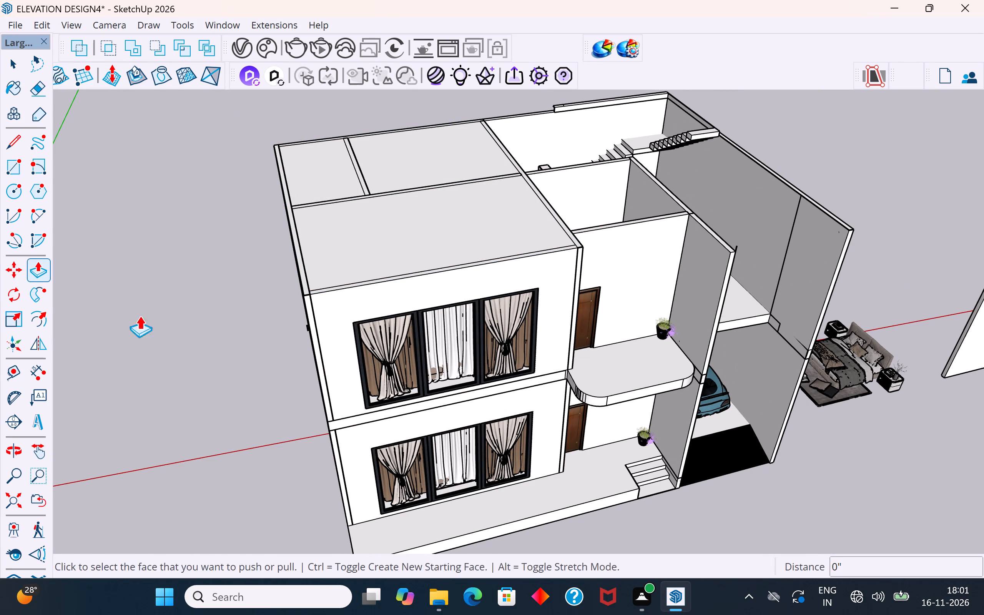
left_click(475, 229)
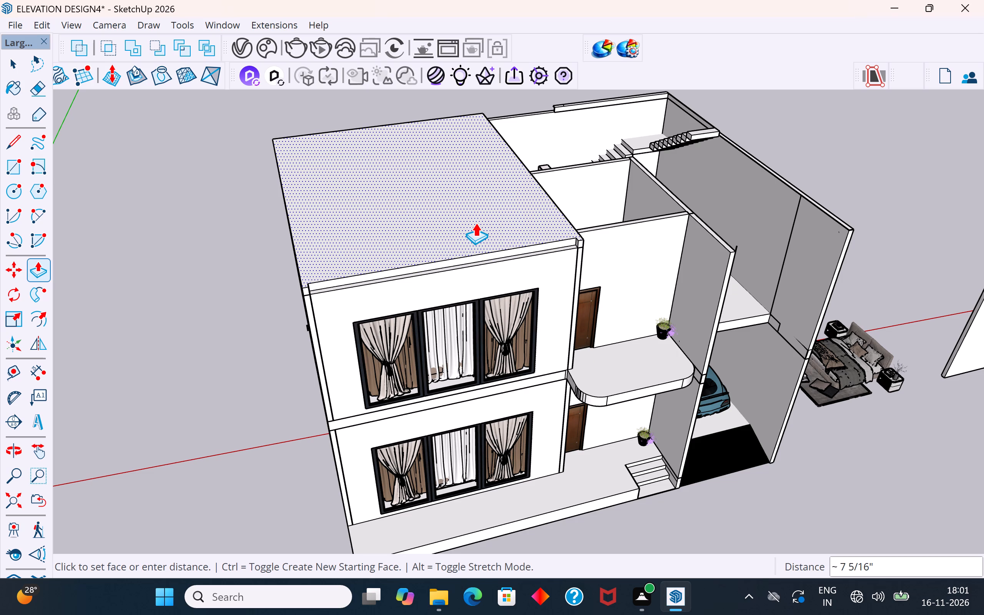
type("6\"")
key("Return")
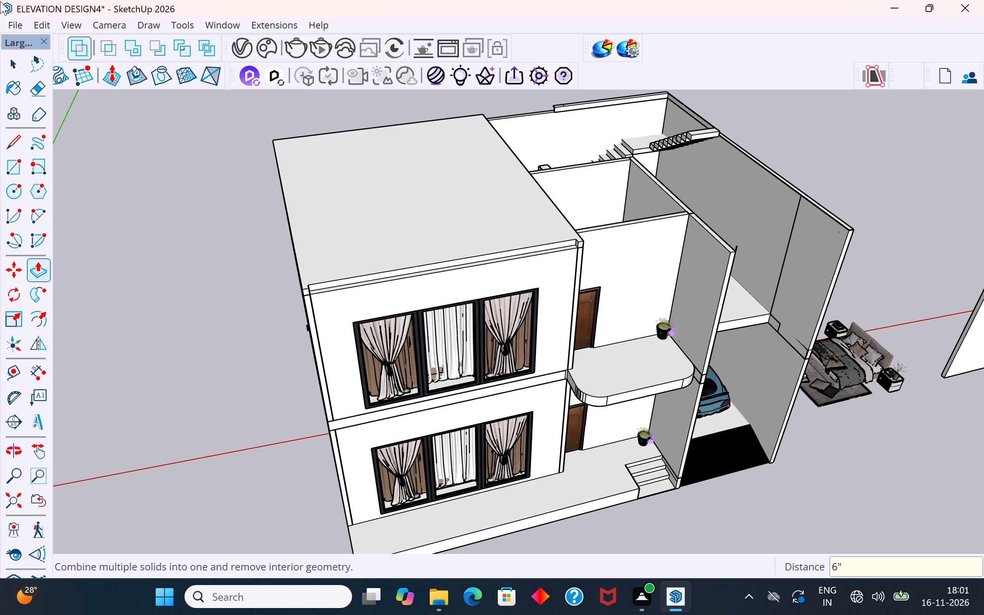
left_click(18, 64)
left_click(116, 198)
Erase the short stray vertical edge floating above the roof slab's outer front corner.
middle_click_drag(515, 407, 570, 199)
scroll(533, 164, "up", 3)
middle_click_drag(485, 190, 485, 234)
middle_click_drag(308, 193, 314, 149)
scroll(307, 193, "up", 1)
left_click_drag(304, 109, 272, 118)
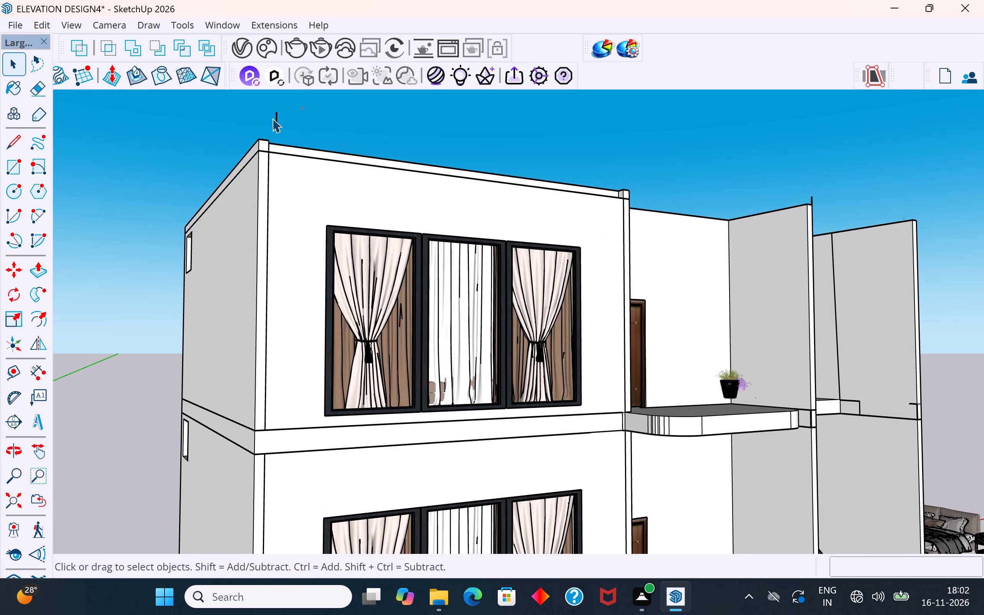
left_click_drag(272, 118, 252, 130)
key("Delete")
Push/Pull the roof slab's recessed front edge face outward 5" to sit flush with the front wall.
middle_click_drag(331, 152, 292, 223)
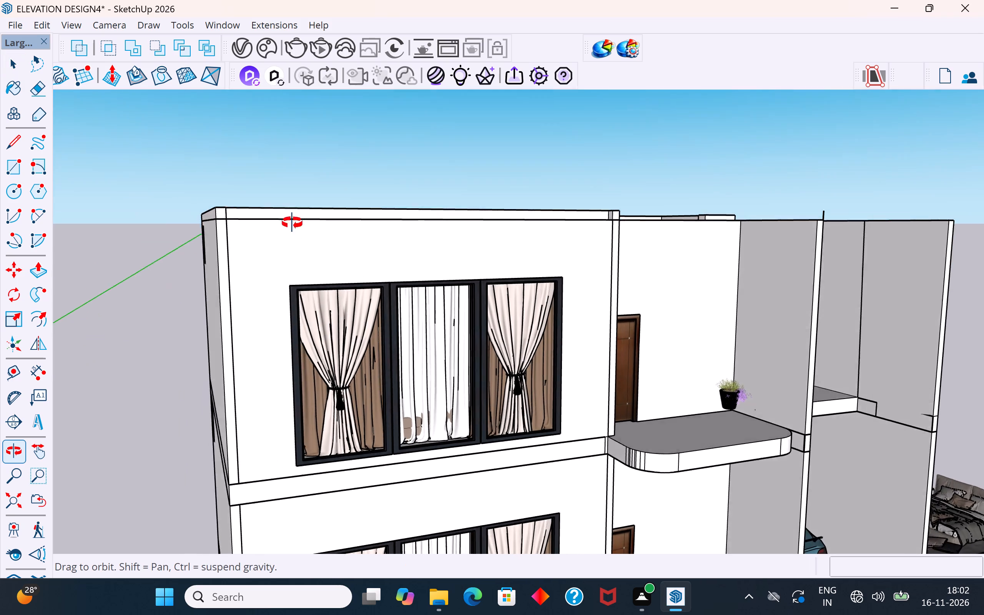
middle_click_drag(292, 223, 293, 358)
scroll(244, 404, "up", 10)
left_click(244, 404)
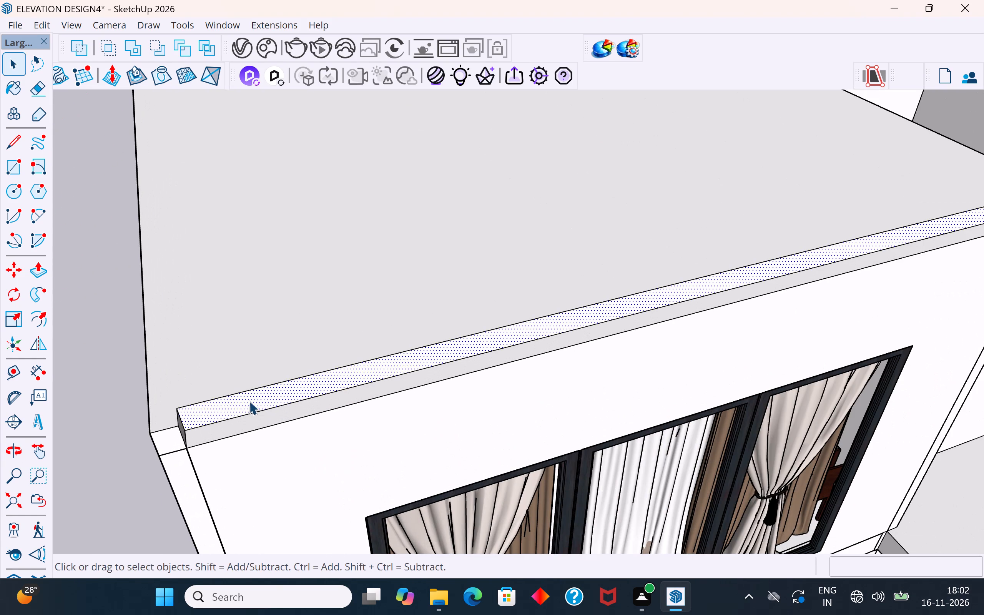
left_click(41, 268)
left_click(223, 420)
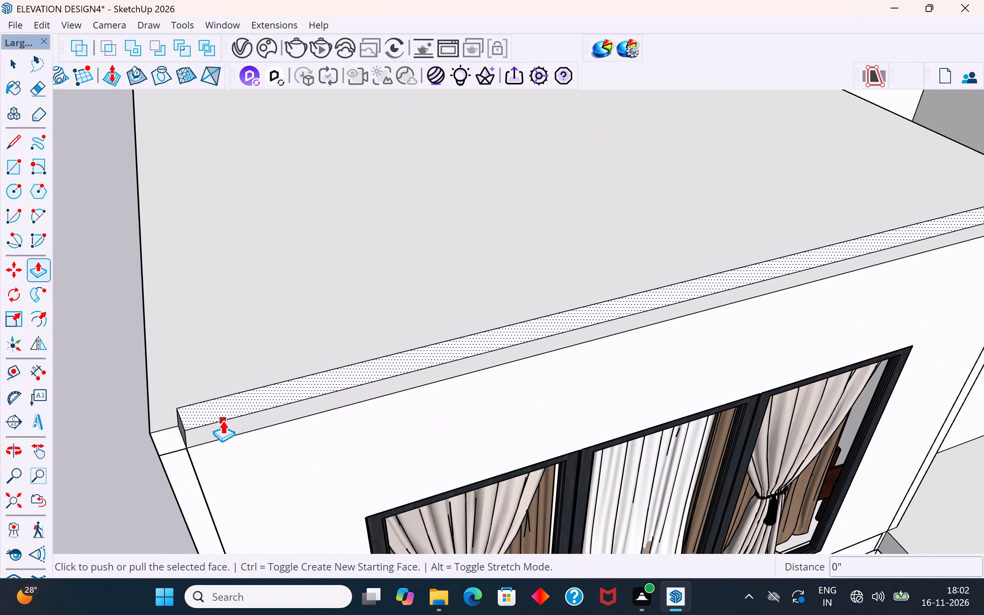
left_click(219, 437)
middle_click_drag(312, 394, 267, 338)
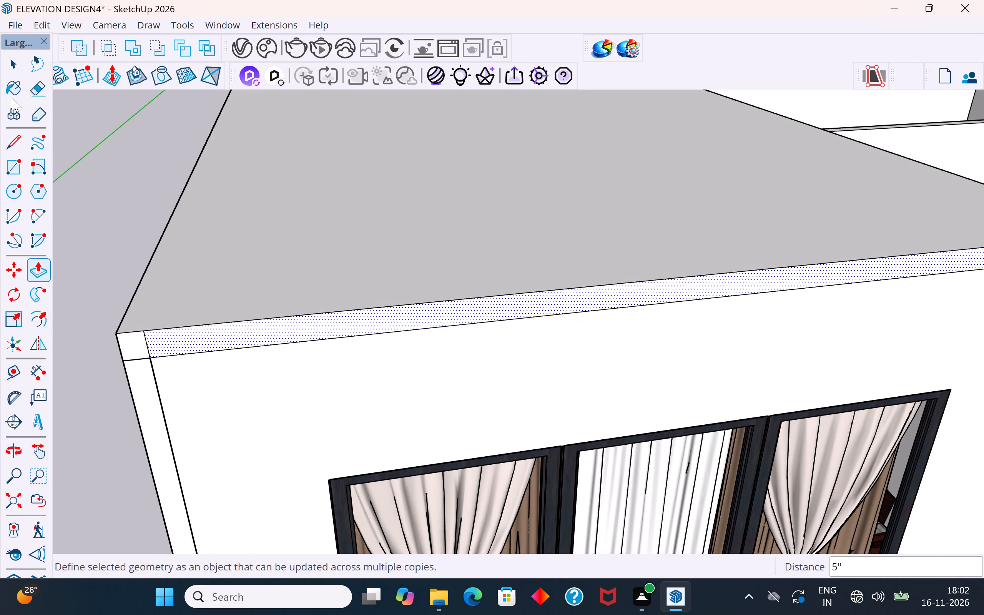
left_click(12, 72)
left_click(137, 190)
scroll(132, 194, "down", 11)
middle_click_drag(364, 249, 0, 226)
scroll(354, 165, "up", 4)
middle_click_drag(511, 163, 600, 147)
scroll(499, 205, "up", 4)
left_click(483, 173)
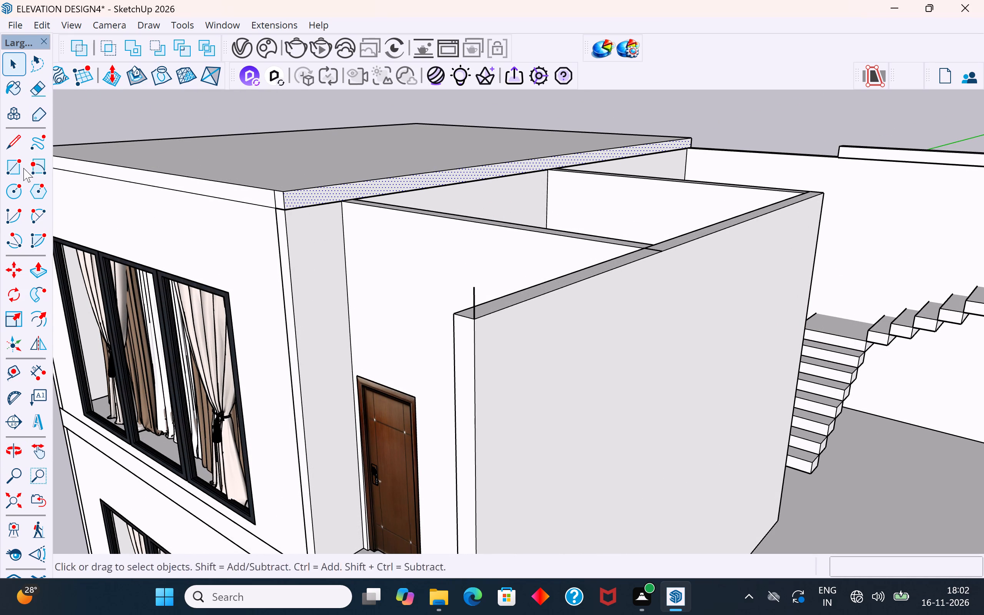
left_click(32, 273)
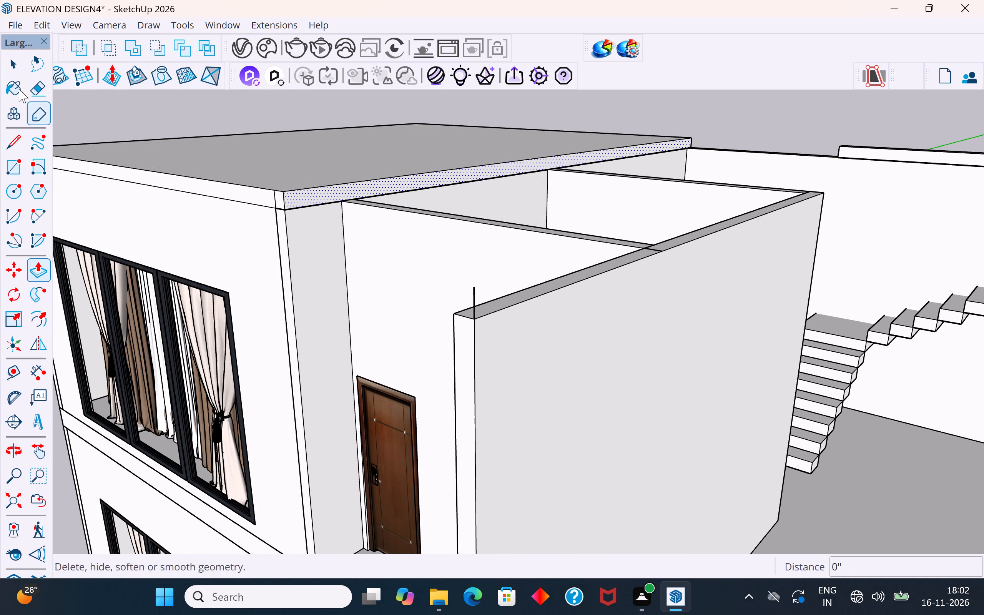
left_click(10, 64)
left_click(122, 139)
Extend the roof slab's side edge face over the balcony-door wall and adjoining room to the wall beside the hall.
scroll(364, 208, "up", 7)
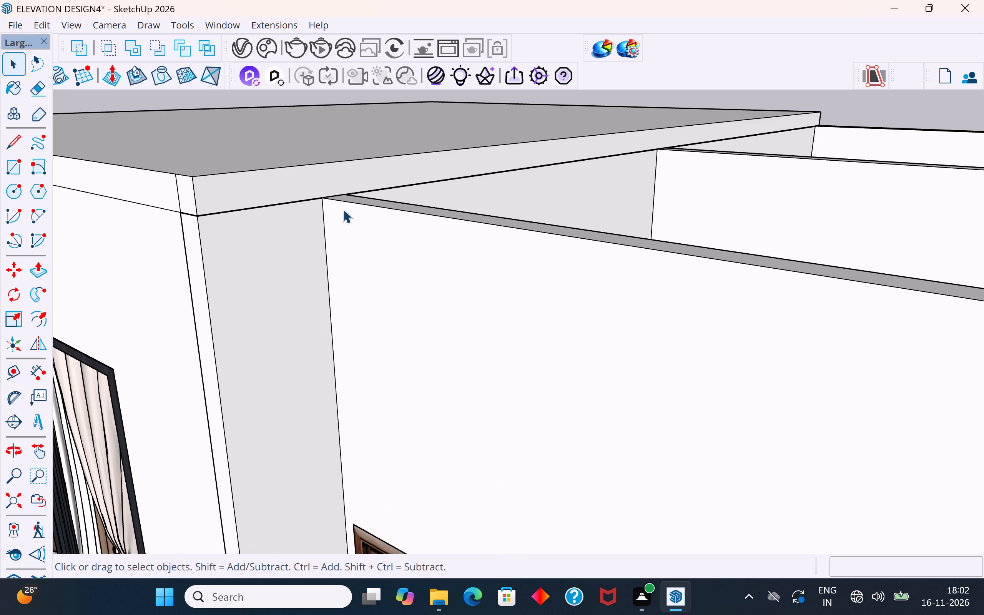
scroll(432, 148, "down", 10)
middle_click_drag(425, 163, 464, 281)
scroll(349, 246, "up", 3)
left_click(398, 249)
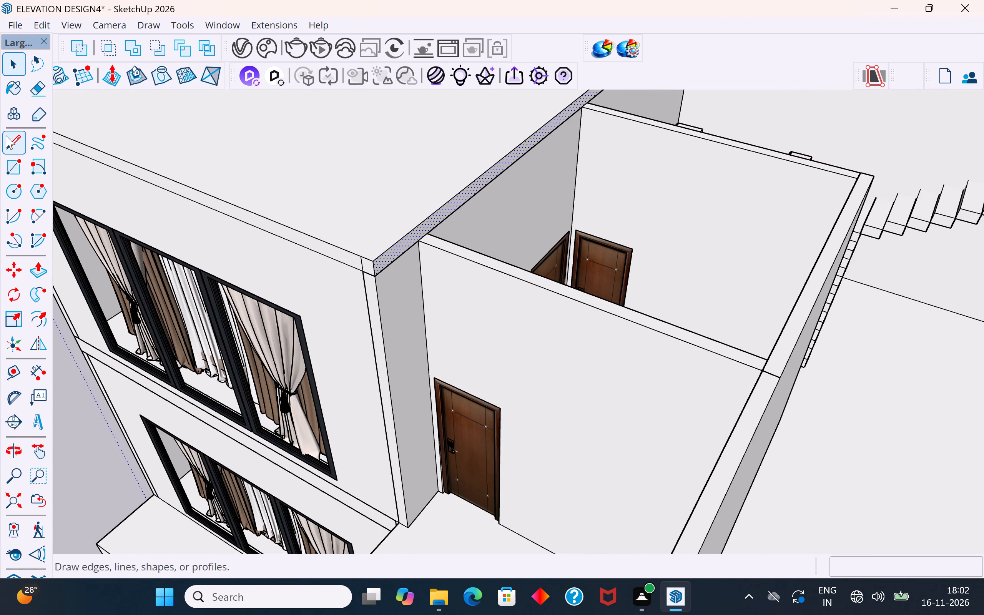
left_click(41, 269)
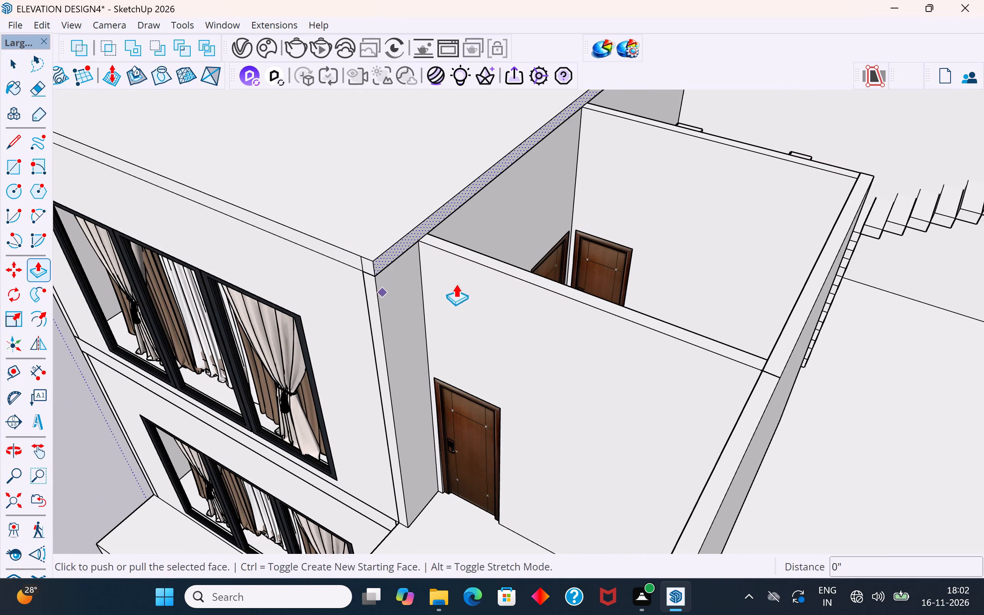
left_click(372, 278)
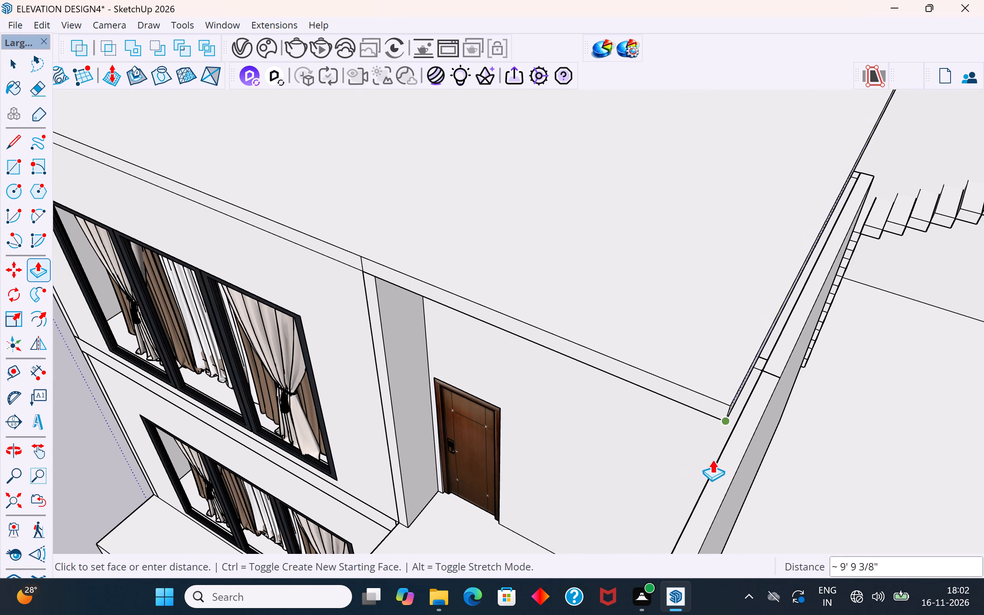
left_click(748, 442)
middle_click_drag(676, 317, 641, 152)
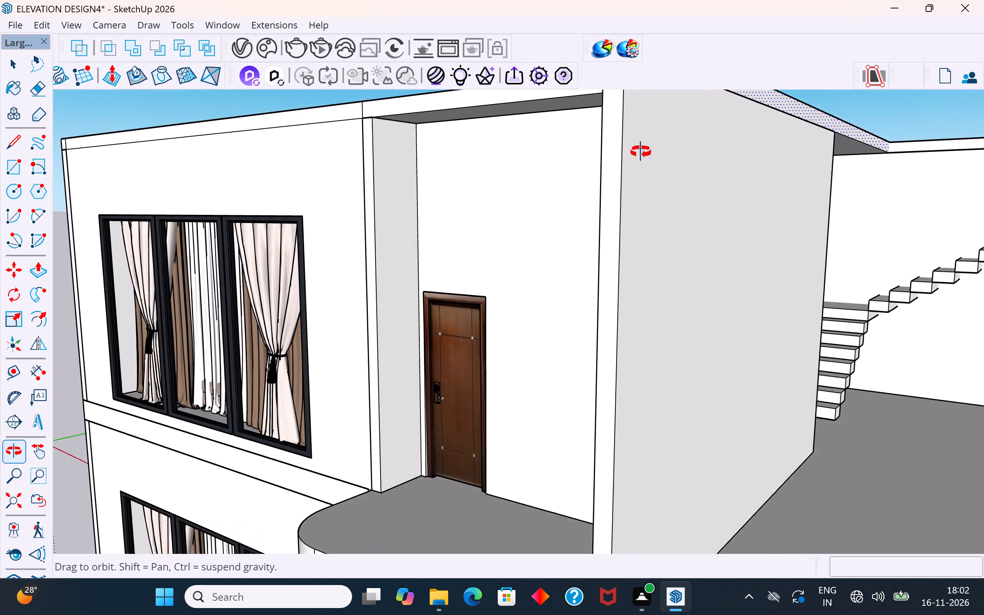
middle_click_drag(641, 152, 620, 207)
left_click(13, 65)
left_click(65, 213)
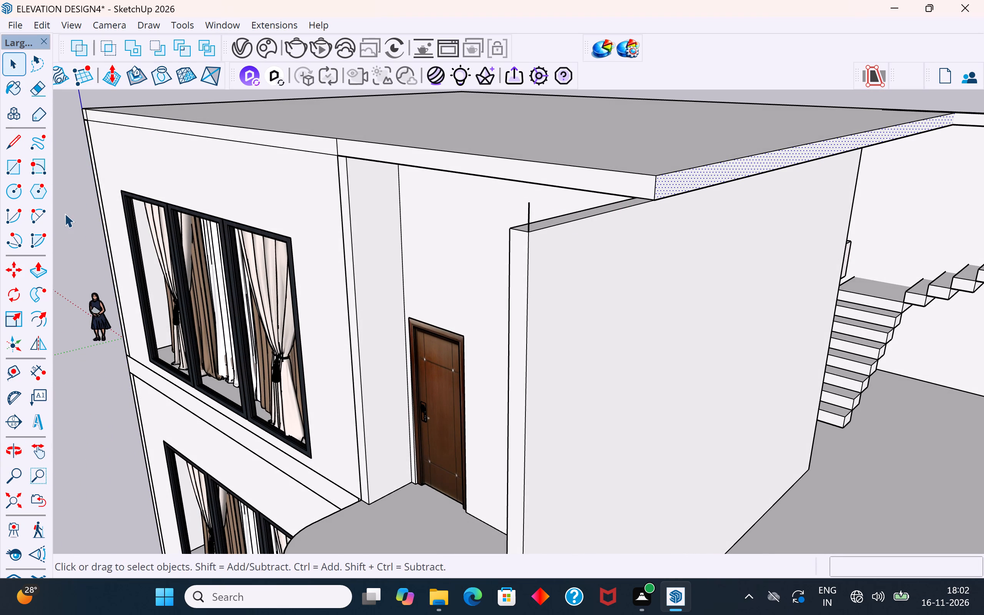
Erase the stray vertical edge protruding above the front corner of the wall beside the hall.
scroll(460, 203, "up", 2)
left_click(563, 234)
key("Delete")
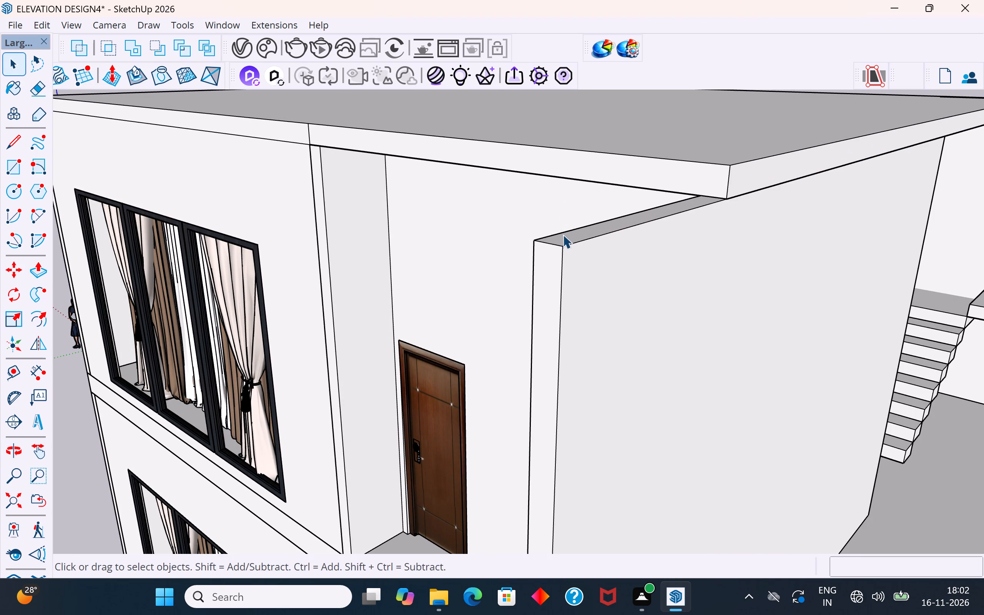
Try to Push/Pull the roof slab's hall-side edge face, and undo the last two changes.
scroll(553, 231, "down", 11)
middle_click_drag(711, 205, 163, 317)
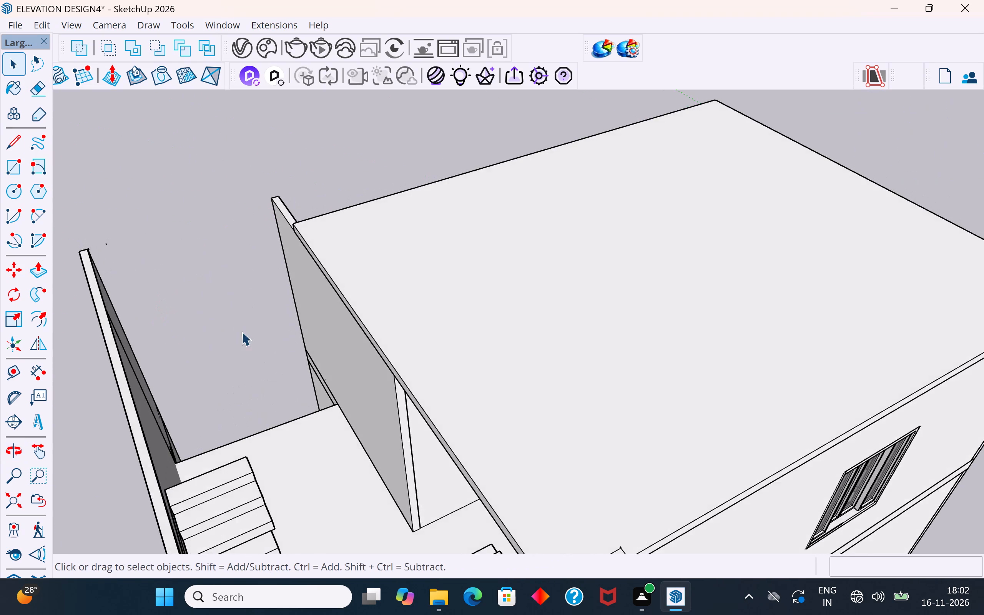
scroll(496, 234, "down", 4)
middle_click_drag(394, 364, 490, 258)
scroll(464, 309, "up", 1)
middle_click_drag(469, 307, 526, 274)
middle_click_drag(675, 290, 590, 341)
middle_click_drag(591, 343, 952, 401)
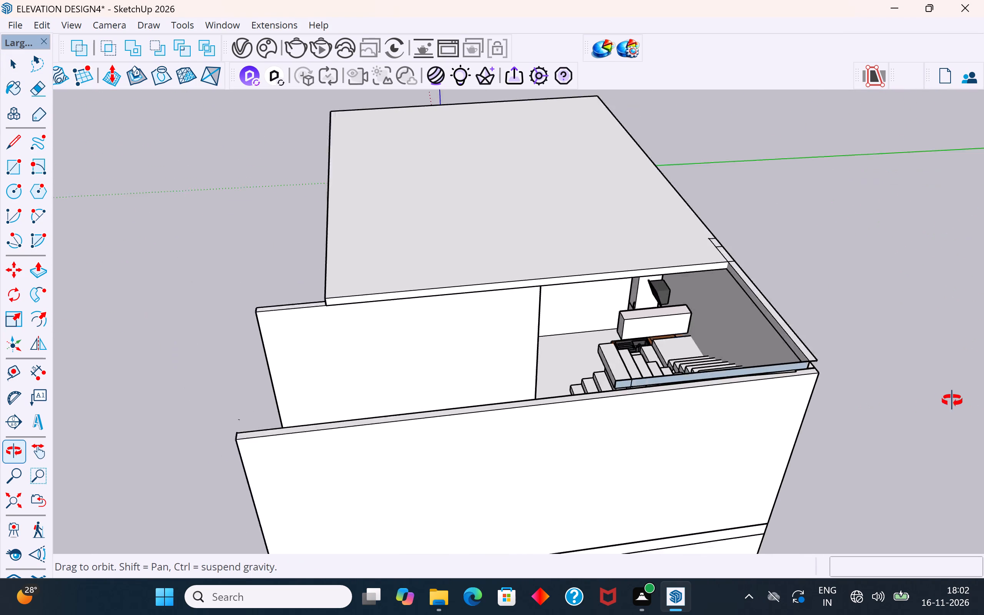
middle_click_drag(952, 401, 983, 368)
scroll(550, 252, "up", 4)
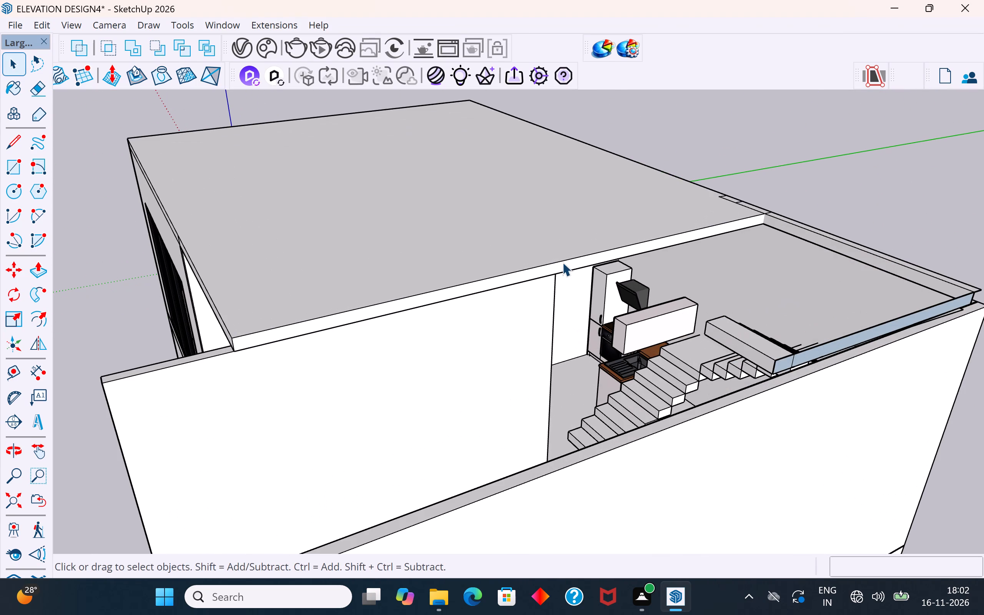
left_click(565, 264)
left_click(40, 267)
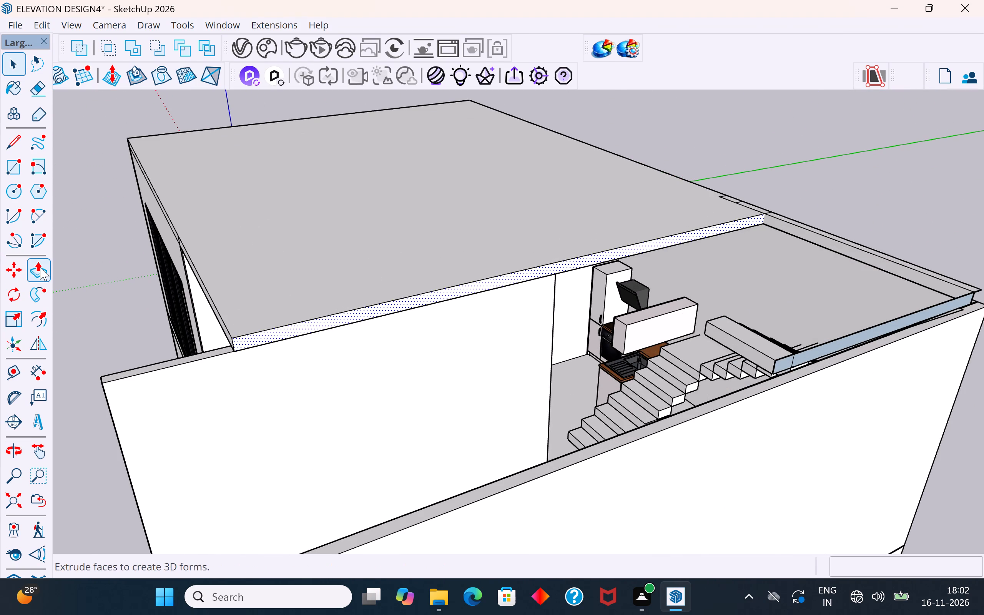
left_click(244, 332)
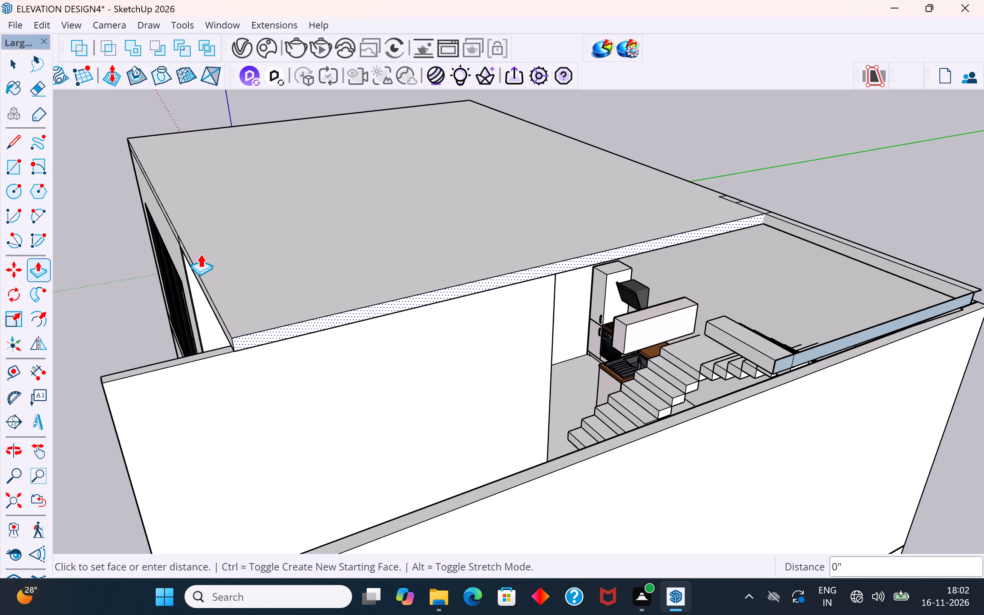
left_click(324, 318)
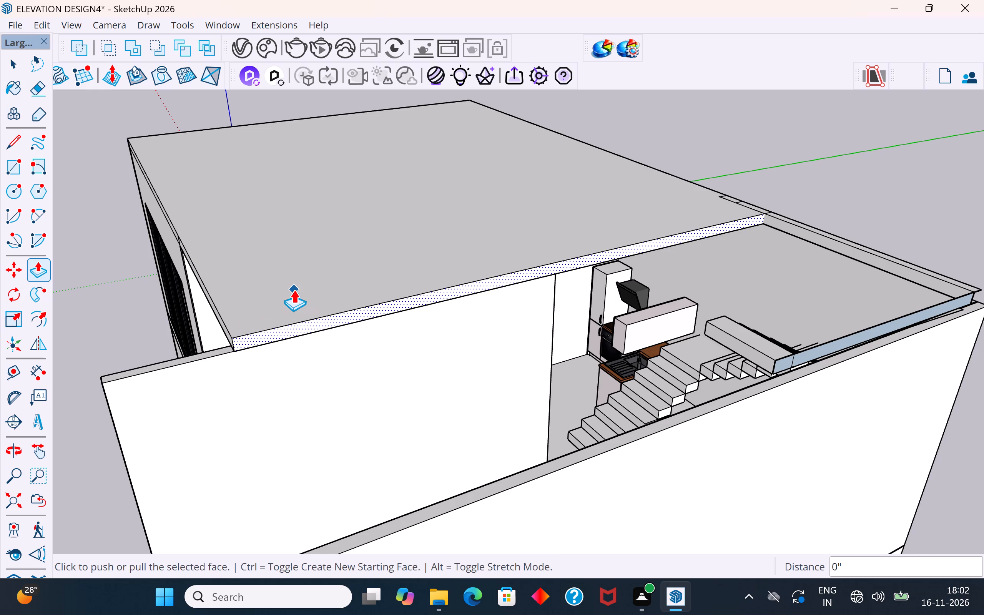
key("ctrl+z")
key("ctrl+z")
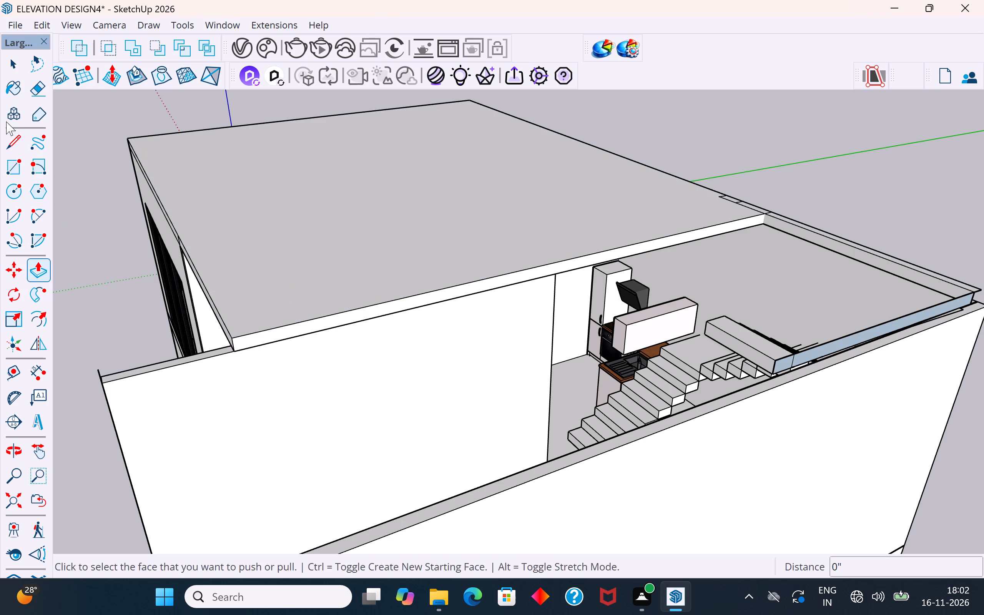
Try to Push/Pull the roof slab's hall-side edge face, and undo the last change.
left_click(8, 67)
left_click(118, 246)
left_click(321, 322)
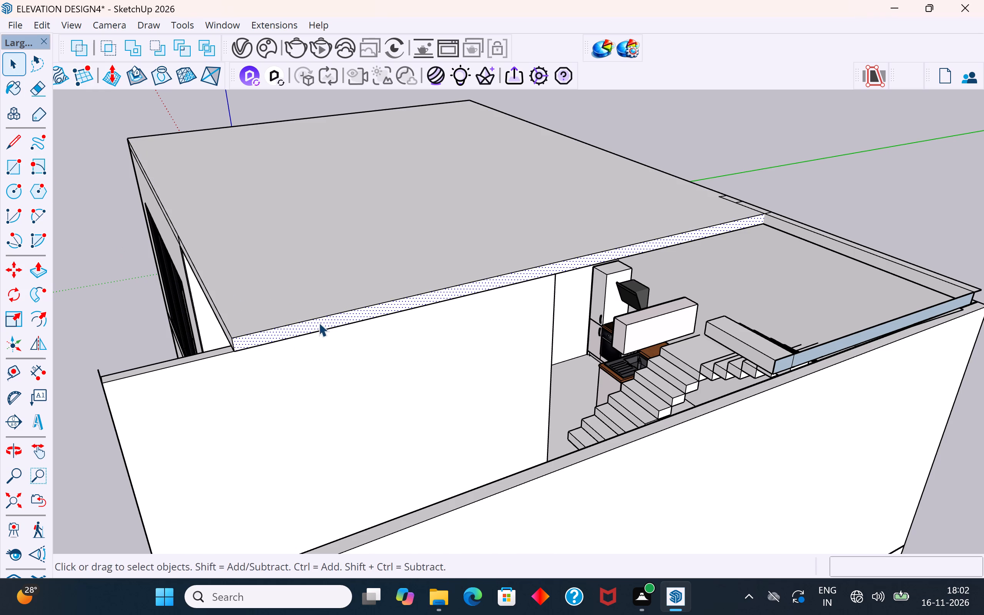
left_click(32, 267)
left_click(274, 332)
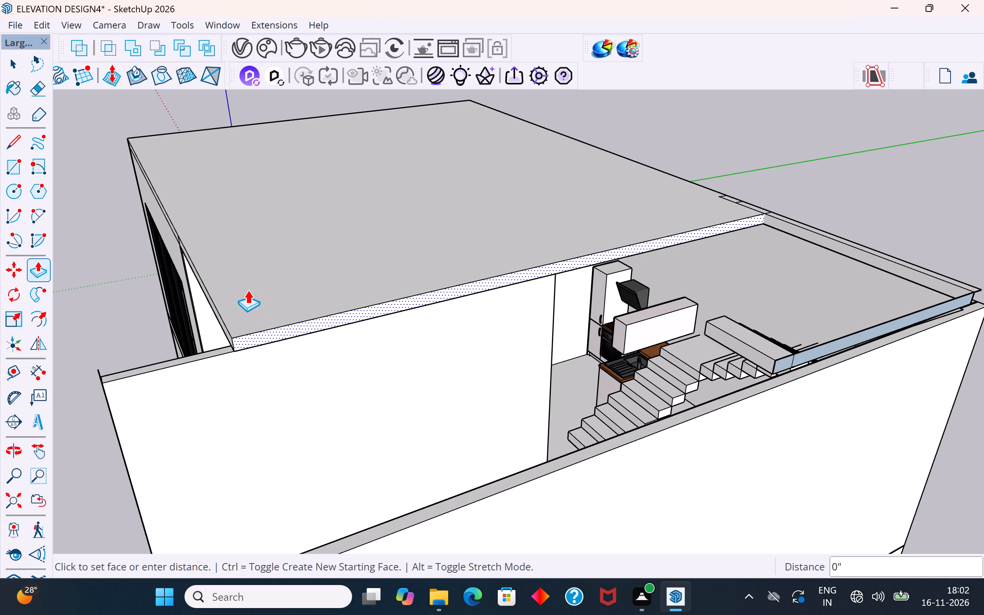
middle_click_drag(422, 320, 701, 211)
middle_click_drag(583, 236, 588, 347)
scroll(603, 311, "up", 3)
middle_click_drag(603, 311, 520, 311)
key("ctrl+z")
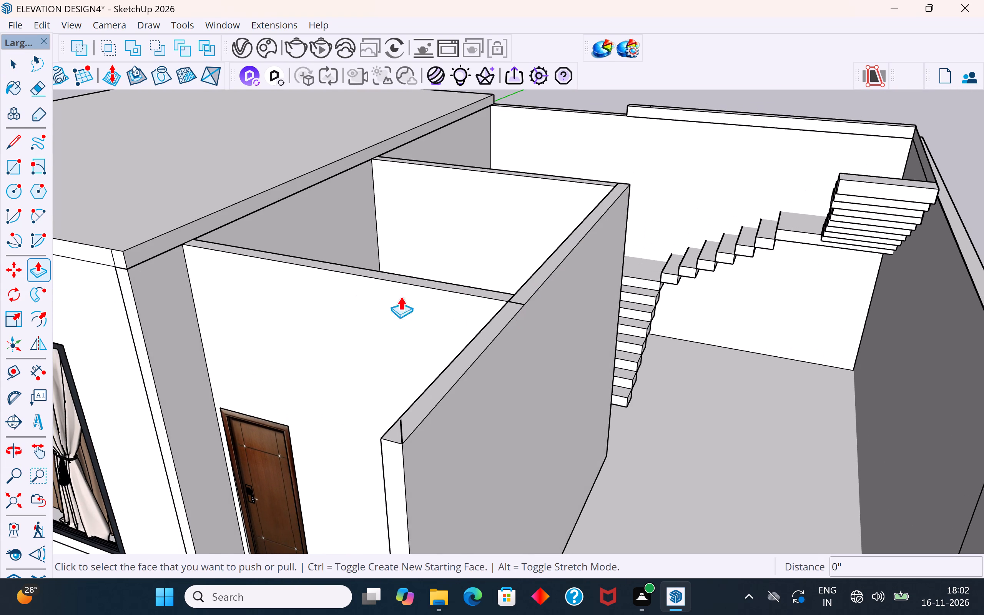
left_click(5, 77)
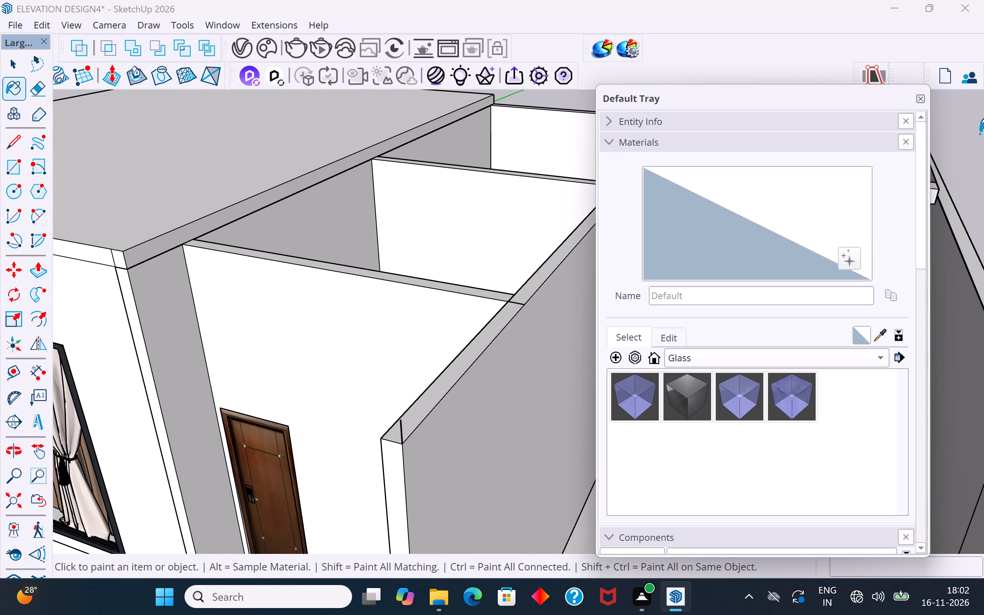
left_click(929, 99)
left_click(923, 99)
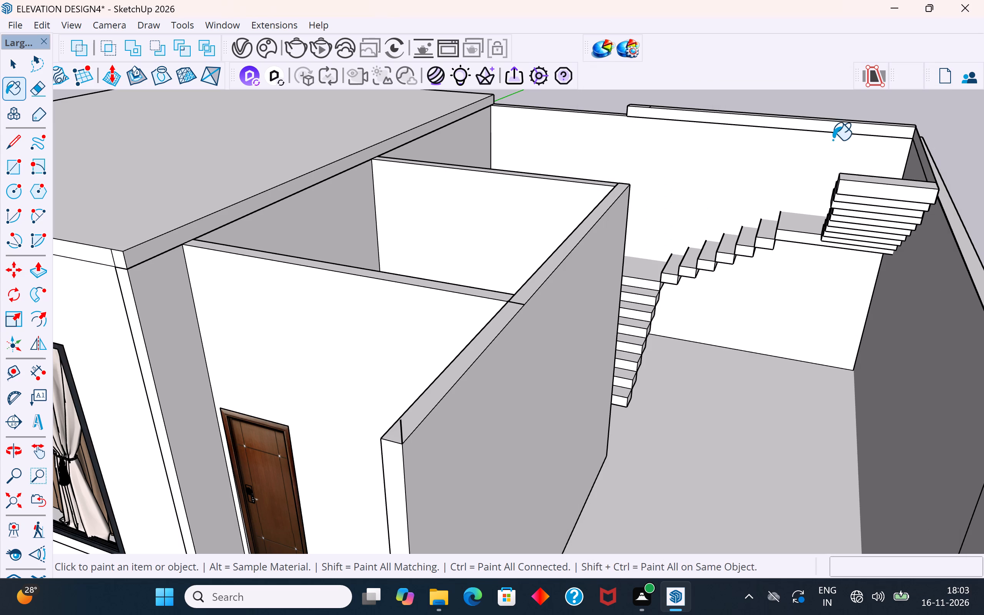
Delete the inner face of the raised strip on top of the rear wall behind the staircase.
left_click(16, 66)
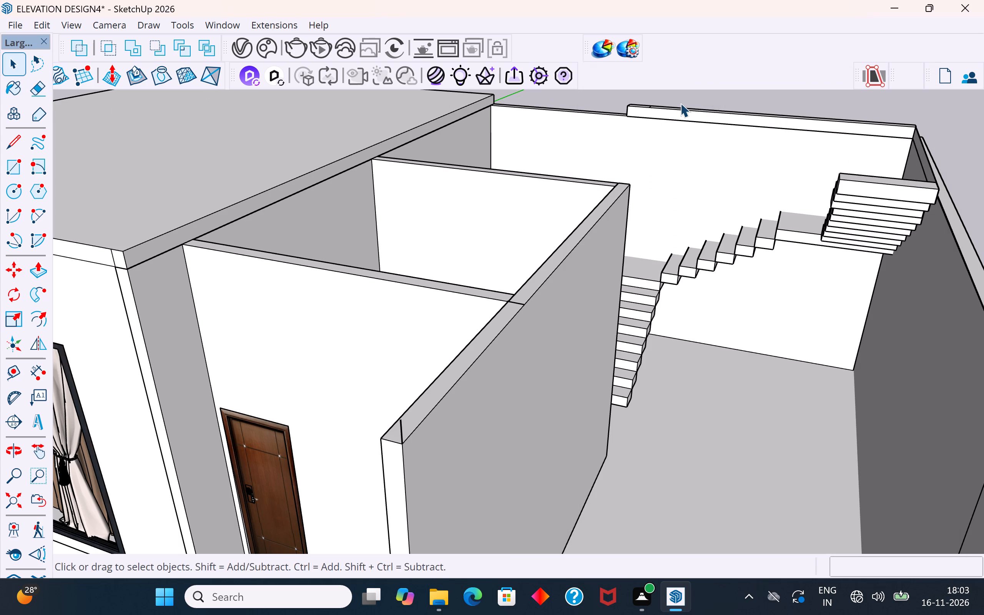
left_click(680, 113)
key("Delete")
Delete the raised strip's faces on top of the side wall beside the upper stair flight.
middle_click_drag(717, 112, 767, 59)
scroll(643, 263, "down", 8)
middle_click_drag(705, 208, 806, 217)
scroll(723, 193, "up", 8)
middle_click_drag(663, 189, 804, 198)
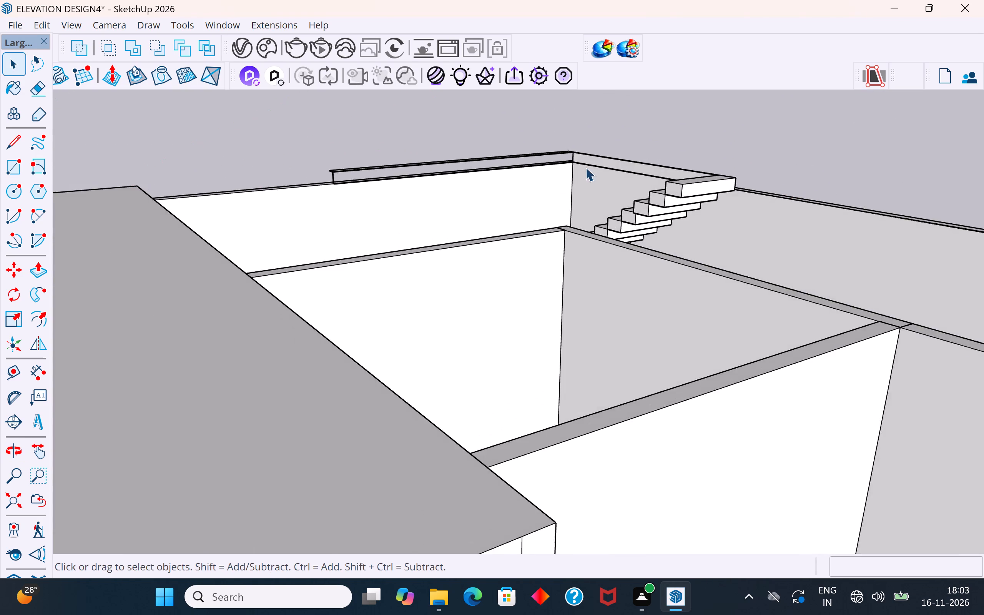
scroll(585, 166, "up", 9)
left_click(613, 158)
key("Delete")
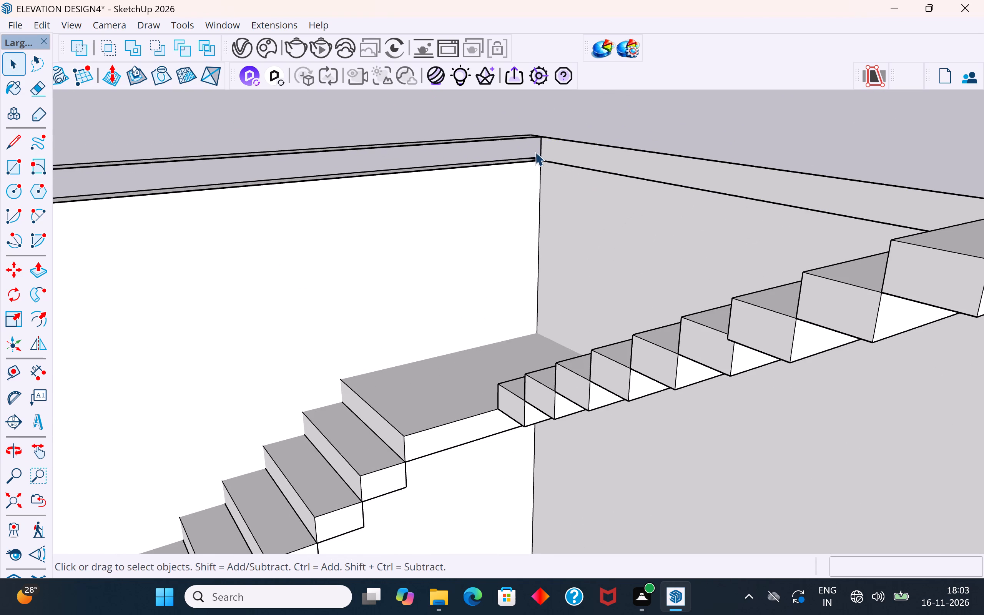
left_click_drag(564, 133, 517, 144)
left_click(693, 106)
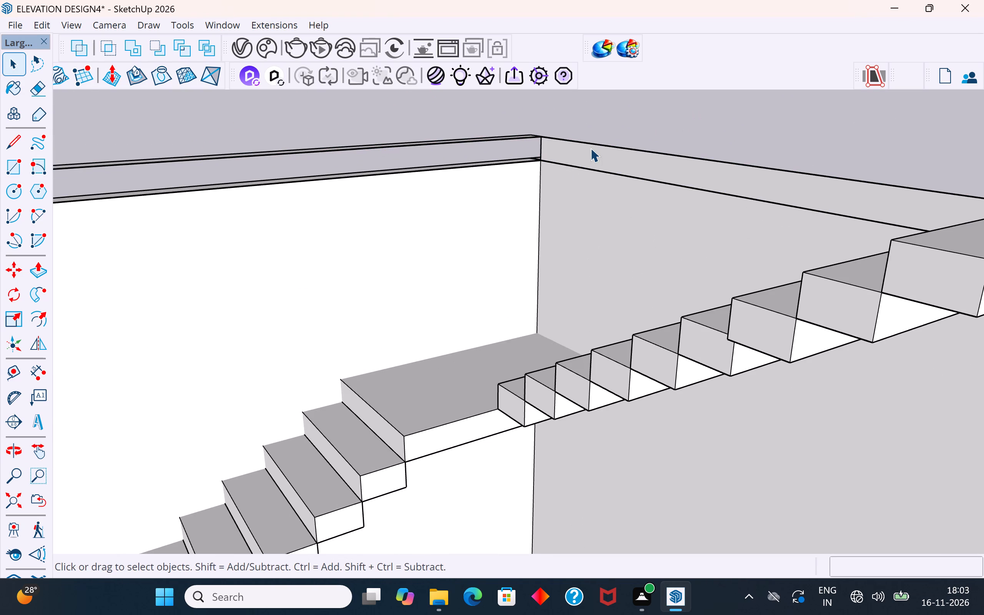
left_click(589, 148)
double_click(569, 150)
key("Delete")
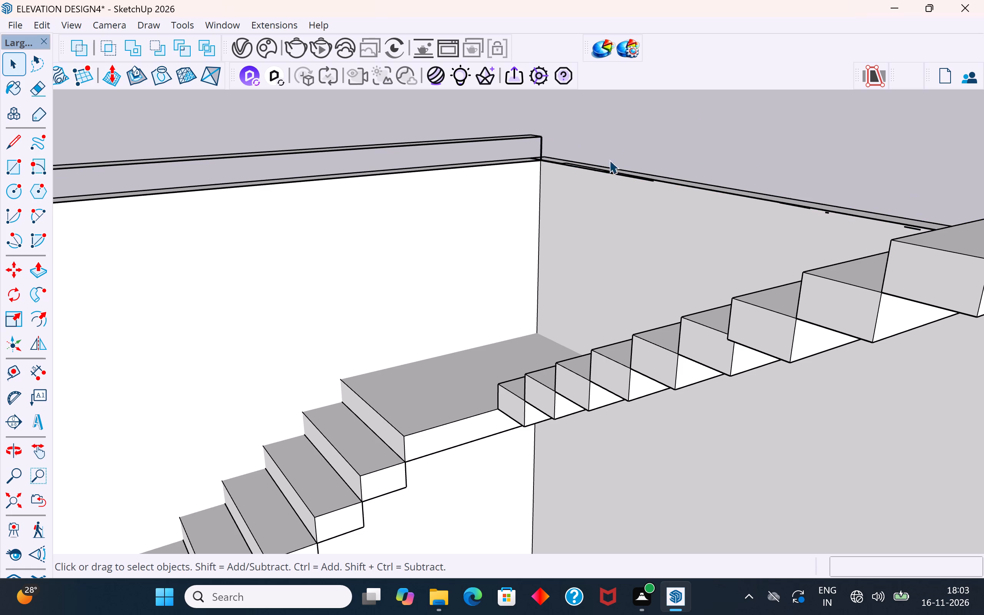
Erase the leftover raised-strip edges at the stair corner and at the rear wall strip's far end.
left_click_drag(549, 123, 518, 142)
key("Delete")
scroll(518, 142, "down", 4)
middle_click_drag(579, 163, 569, 181)
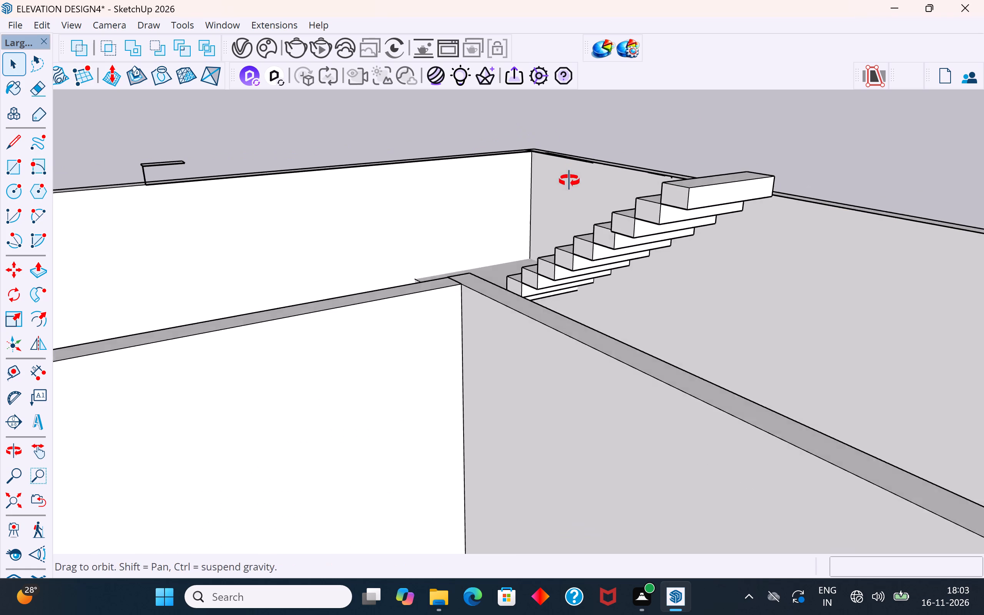
middle_click_drag(569, 181, 561, 188)
scroll(135, 197, "up", 12)
scroll(215, 224, "down", 3)
left_click_drag(327, 114, 152, 171)
key("Delete")
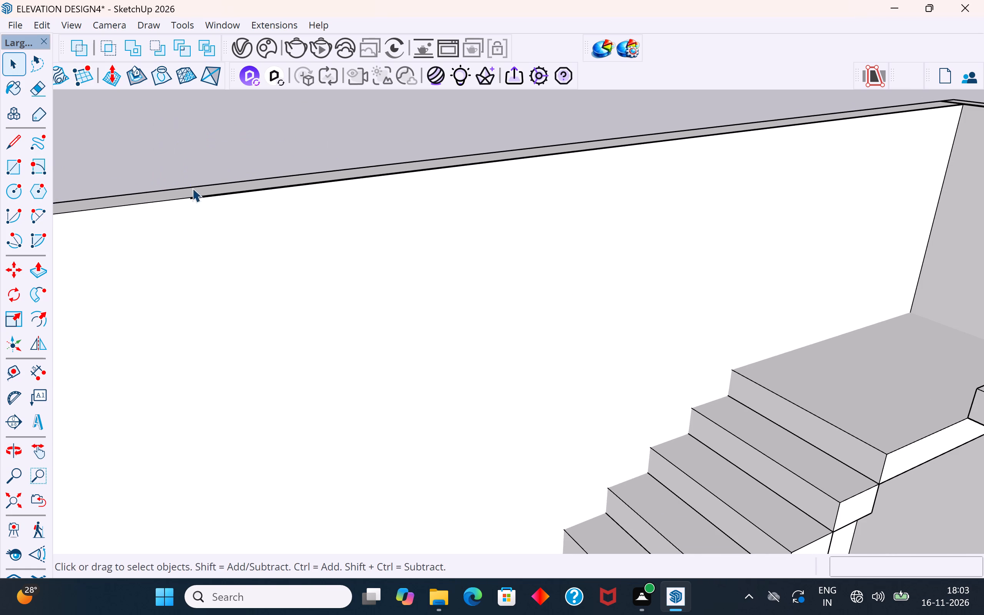
Erase the stray line running just below the rear wall's top inner edge above the stairs.
middle_click_drag(207, 196, 223, 256)
scroll(224, 293, "up", 7)
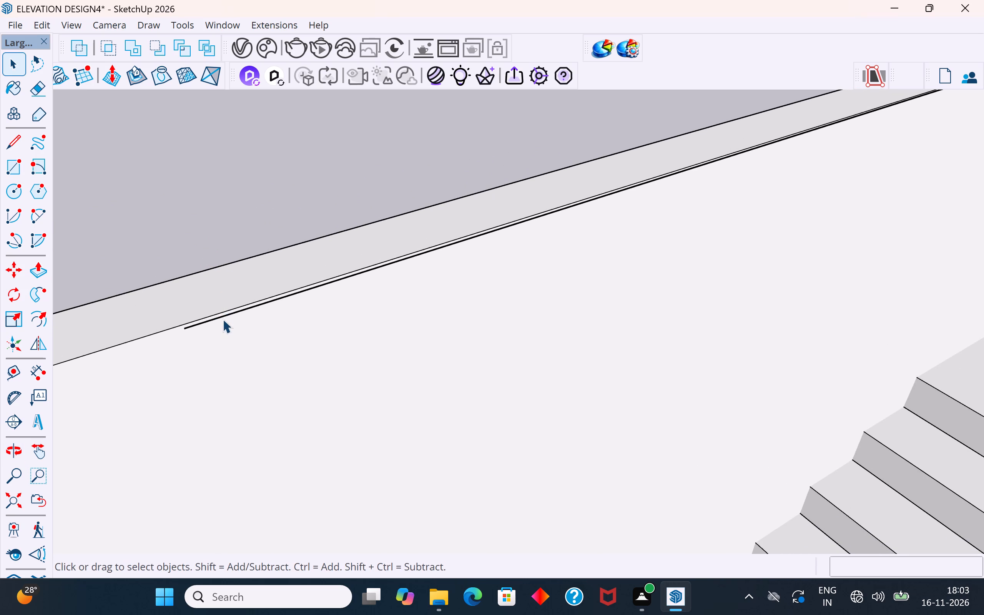
left_click(223, 319)
key("Delete")
Erase the inset outline's long edge and the short cross edge on the stair-side wall's top near the corner.
scroll(210, 321, "down", 20)
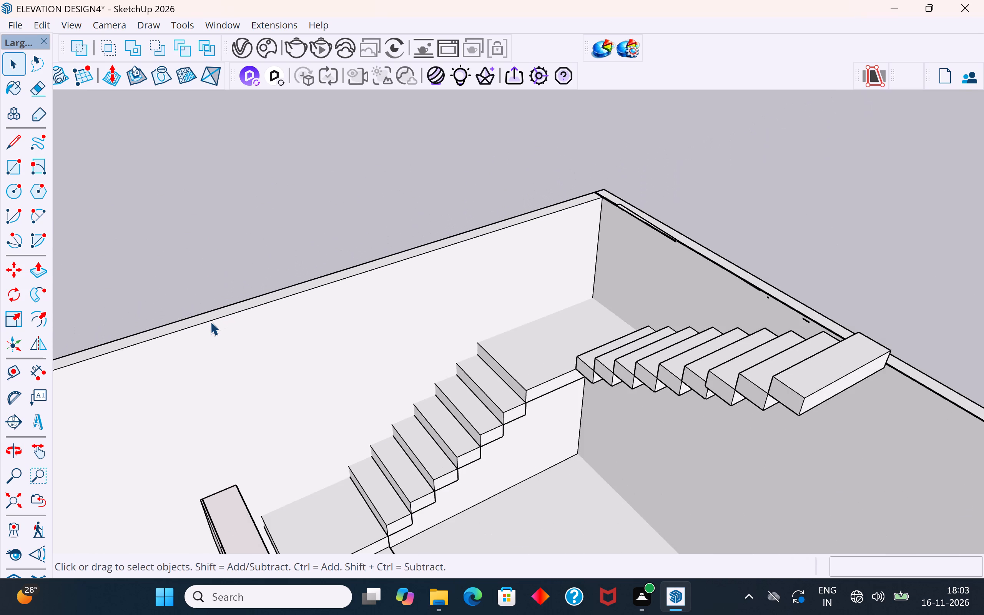
middle_click_drag(584, 251, 653, 211)
scroll(604, 208, "up", 6)
middle_click_drag(405, 293, 414, 124)
middle_click_drag(381, 227, 269, 404)
scroll(459, 265, "up", 4)
middle_click_drag(435, 265, 423, 268)
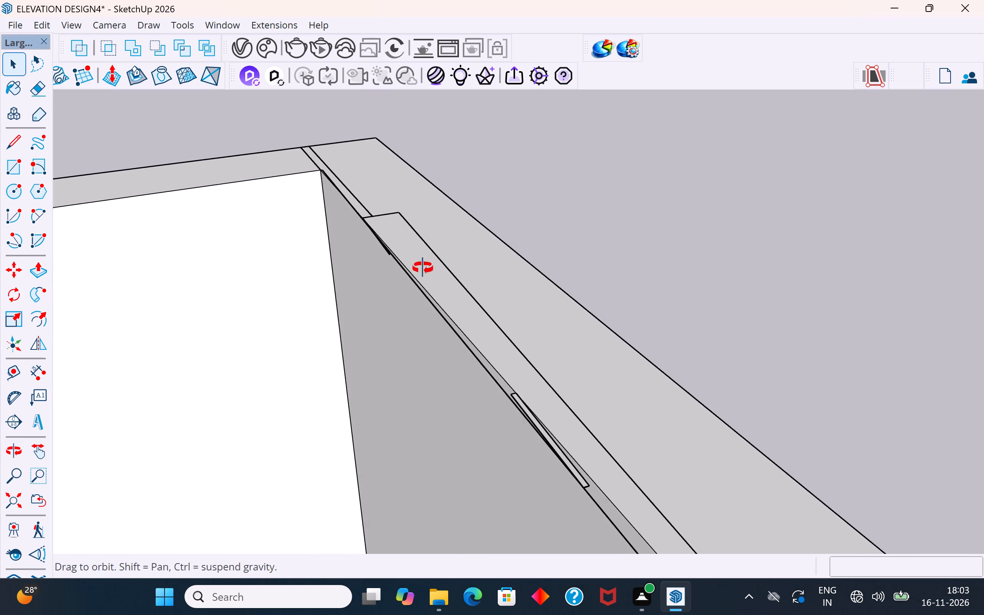
middle_click_drag(423, 268, 334, 333)
left_click(432, 278)
key("Delete")
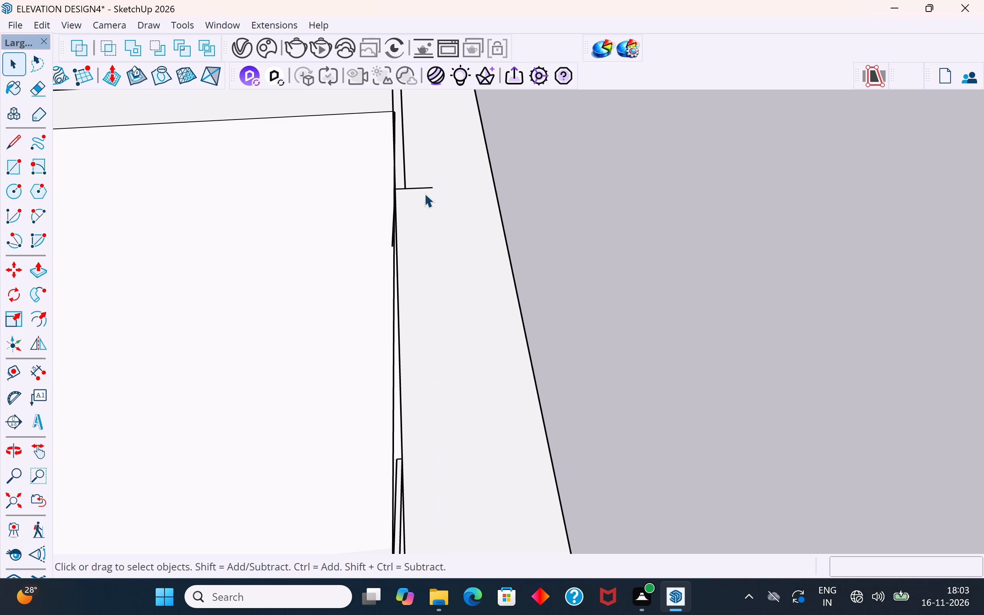
left_click(427, 189)
key("Delete")
Erase the remaining small outline edges on the stair-side wall's top beside the rear corner.
scroll(427, 189, "down", 4)
middle_click_drag(371, 270, 373, 294)
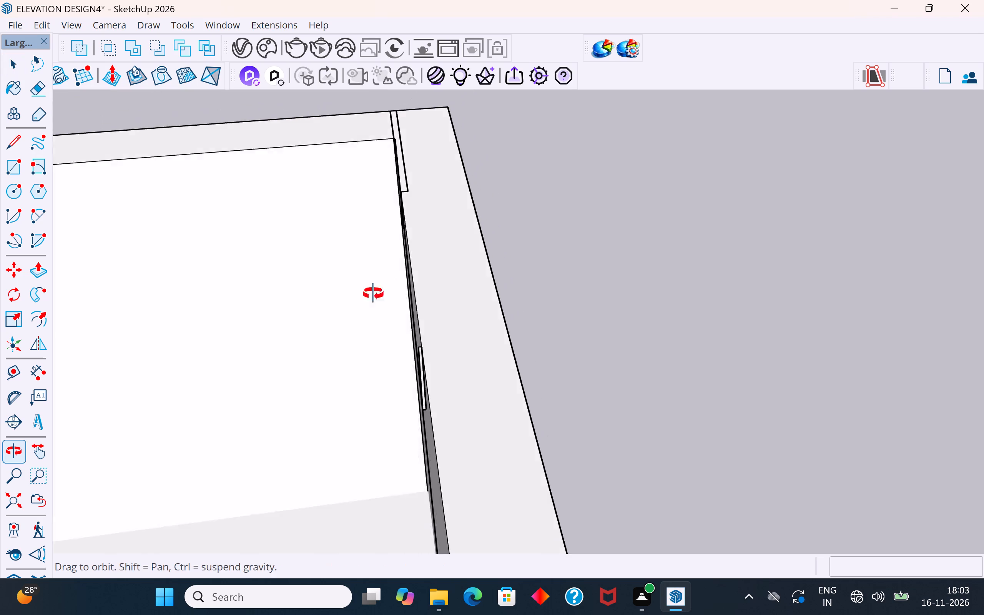
middle_click_drag(373, 294, 337, 336)
scroll(435, 175, "up", 4)
left_click(417, 153)
key("Delete")
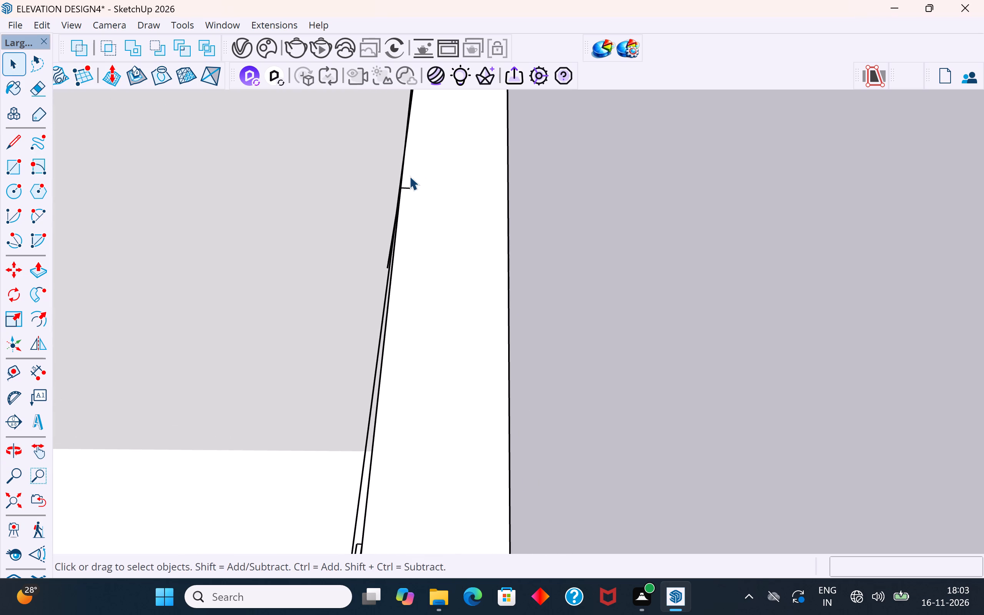
left_click(411, 187)
key("Delete")
Delete the lengthwise edges along the stair-side wall's top and the leftover edge protruding past the rear corner.
scroll(361, 401, "down", 6)
scroll(392, 259, "up", 6)
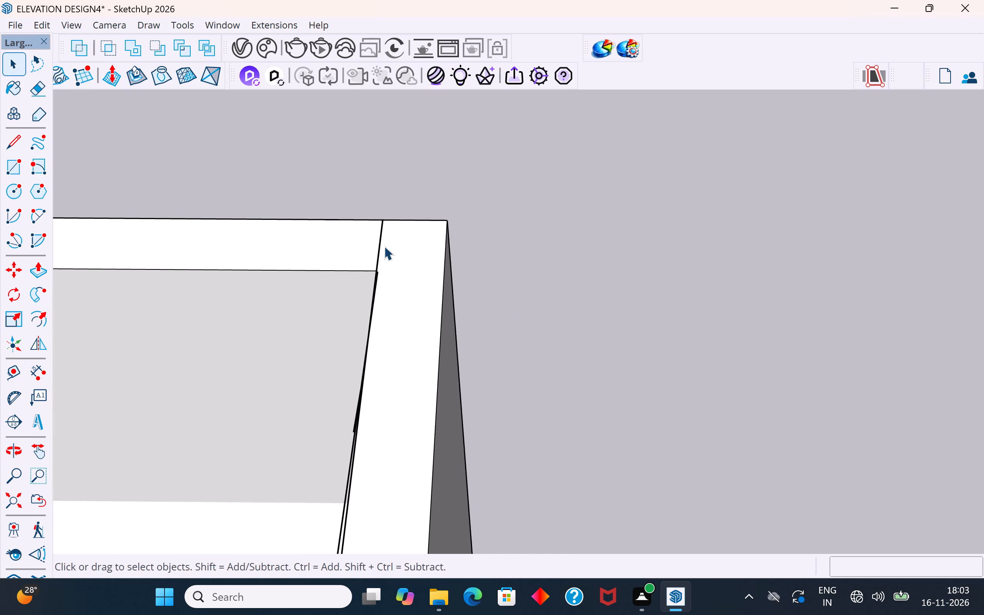
scroll(384, 246, "up", 20)
left_click(379, 225)
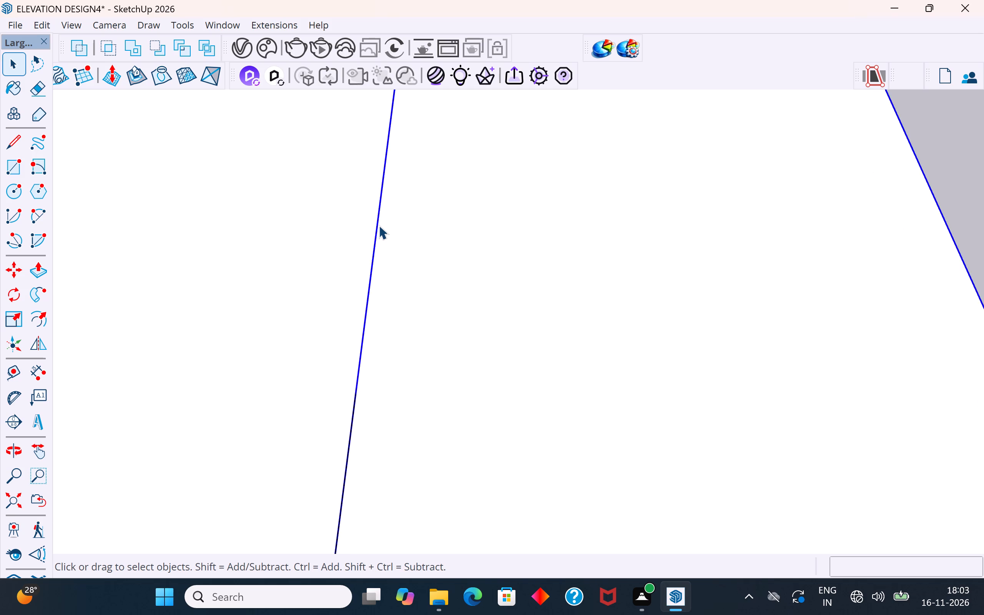
scroll(379, 225, "down", 1)
key("Delete")
scroll(379, 225, "down", 17)
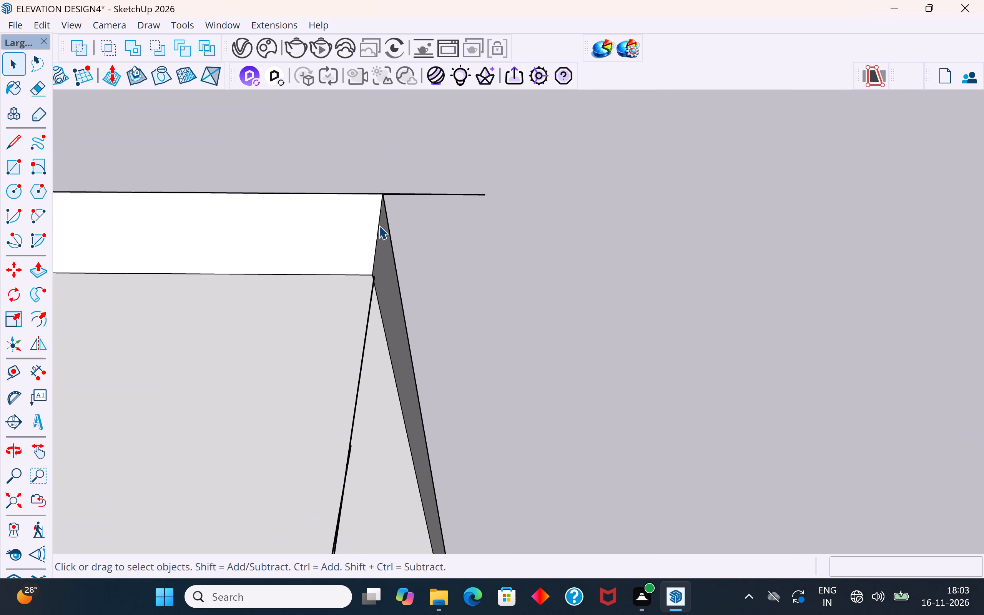
scroll(379, 225, "down", 20)
scroll(379, 225, "down", 8)
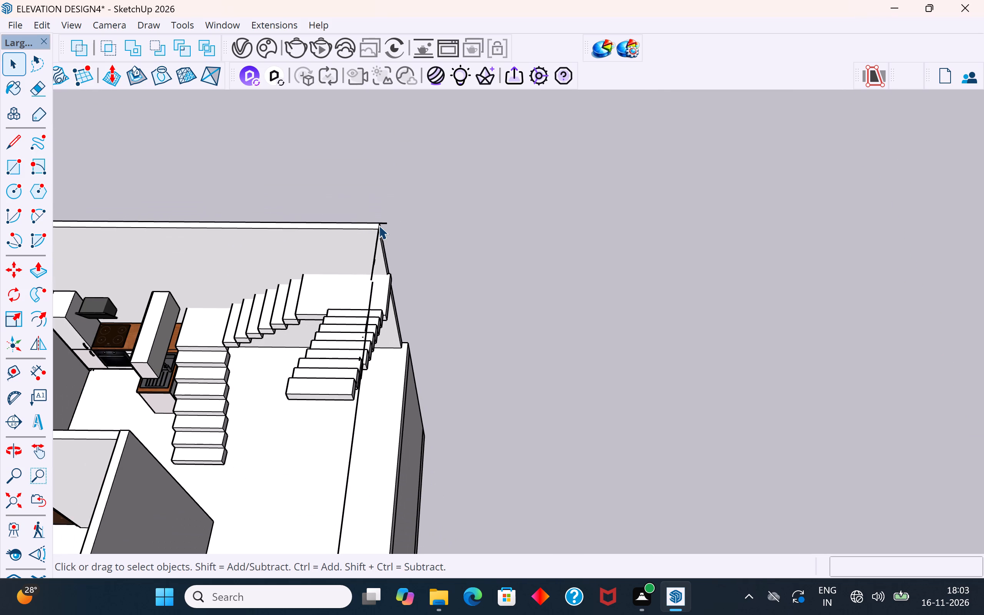
left_click(382, 223)
key("Delete")
Delete the leftover line fragments between the rear wall corner and the top of the upper stair flight.
left_click(371, 317)
middle_click_drag(321, 425, 754, 306)
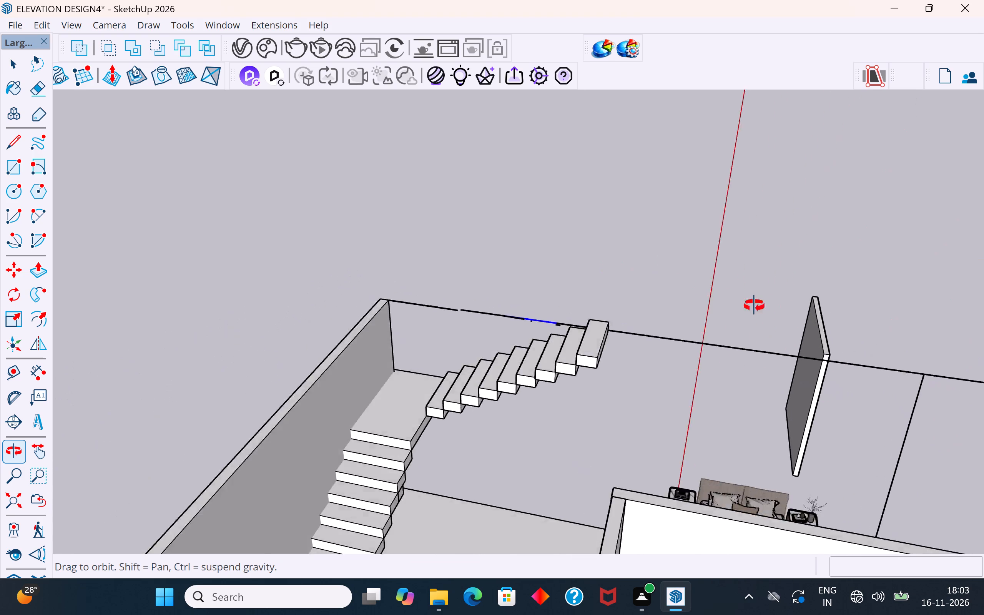
middle_click_drag(754, 306, 890, 309)
scroll(692, 273, "down", 6)
middle_click_drag(750, 265, 675, 276)
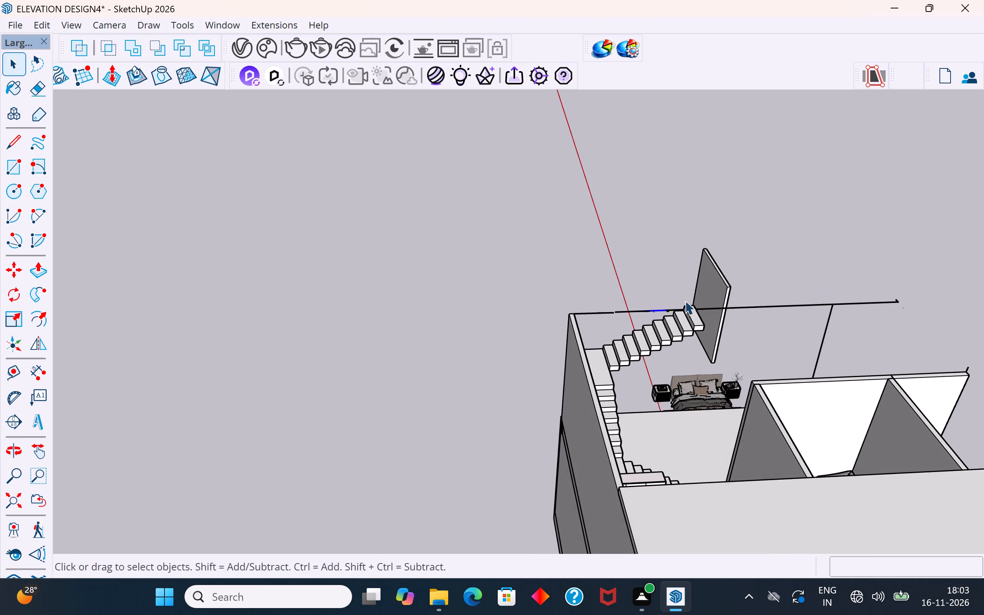
middle_click_drag(685, 301, 614, 211)
scroll(639, 333, "up", 6)
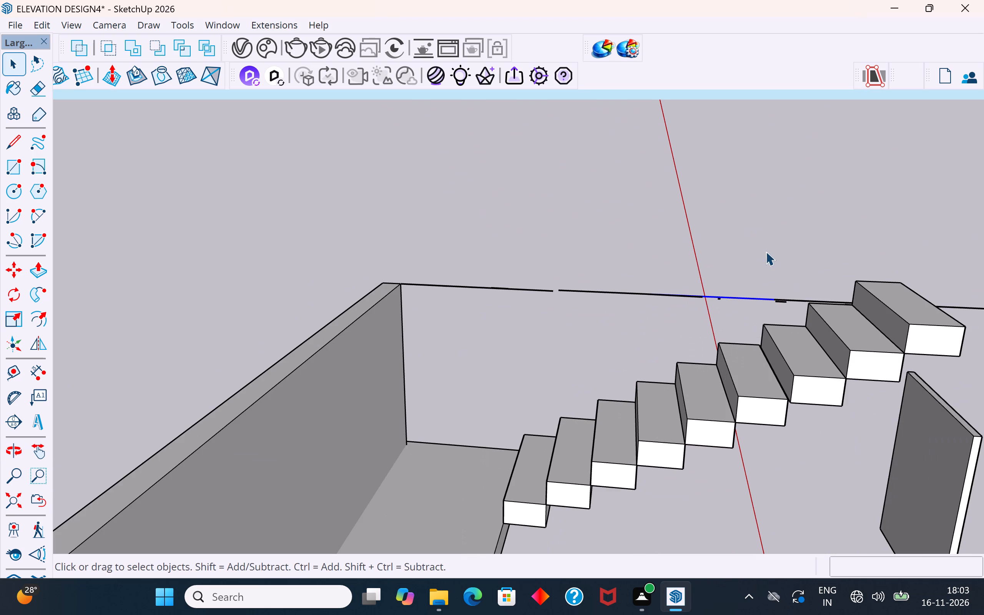
left_click_drag(763, 247, 429, 296)
key("Delete")
Delete the remaining loose line segments floating beside the upper stair flight.
scroll(429, 296, "down", 5)
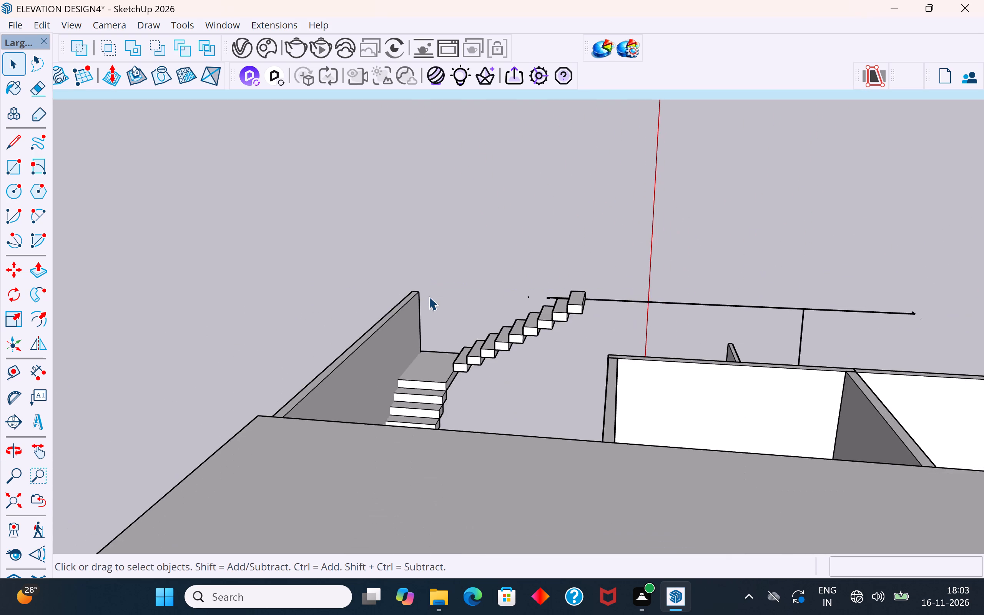
scroll(619, 317, "up", 4)
middle_click_drag(457, 278, 505, 296)
scroll(433, 274, "up", 5)
scroll(433, 274, "down", 1)
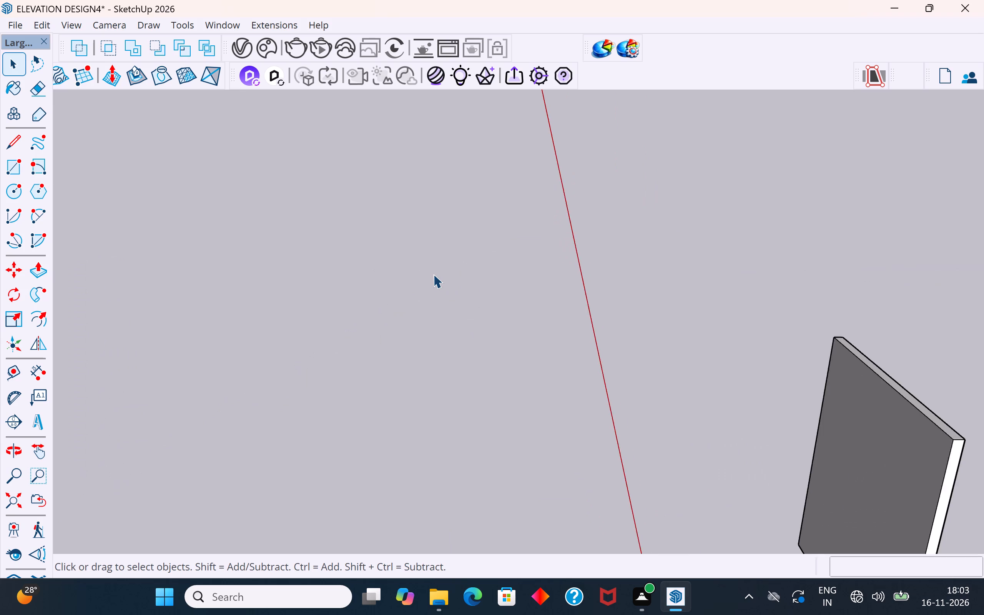
scroll(433, 274, "down", 3)
middle_click_drag(433, 274, 538, 306)
scroll(424, 274, "up", 3)
scroll(424, 274, "down", 2)
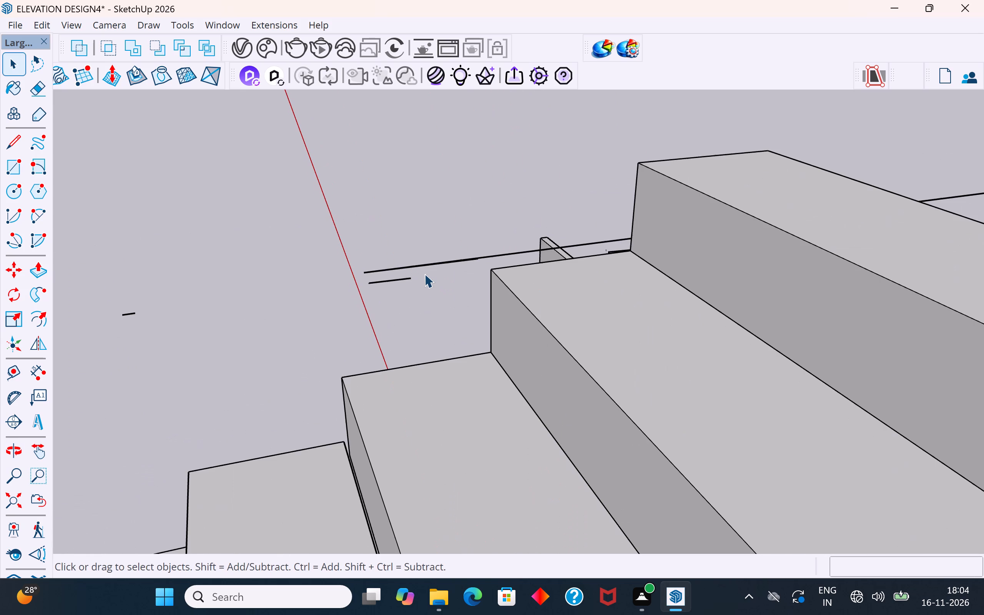
left_click_drag(431, 254, 365, 295)
key("Delete")
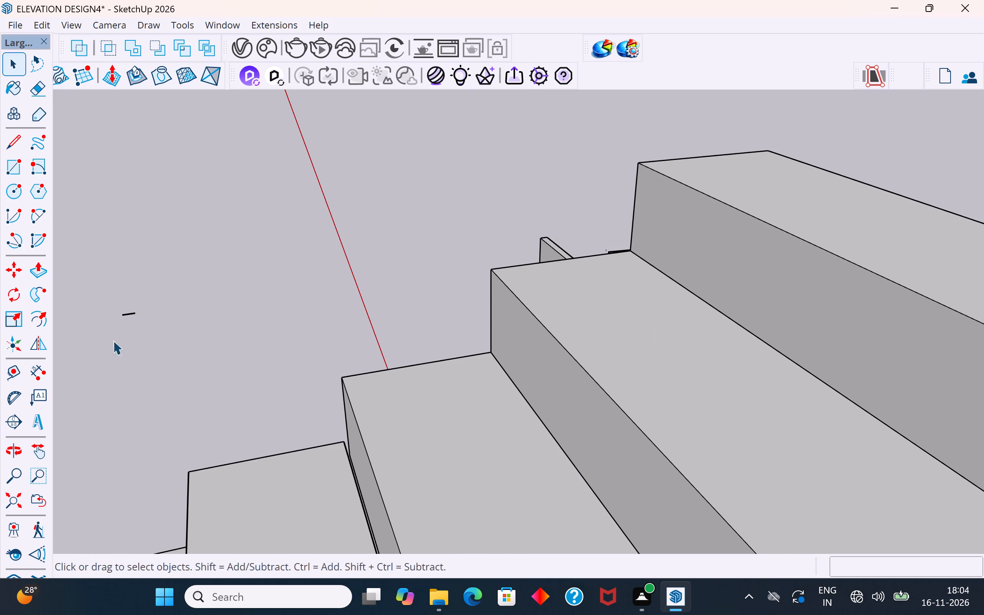
left_click_drag(172, 299, 95, 349)
key("Delete")
Delete the loose horizontal and vertical edges left standing beyond the upper-floor room walls.
scroll(151, 341, "down", 6)
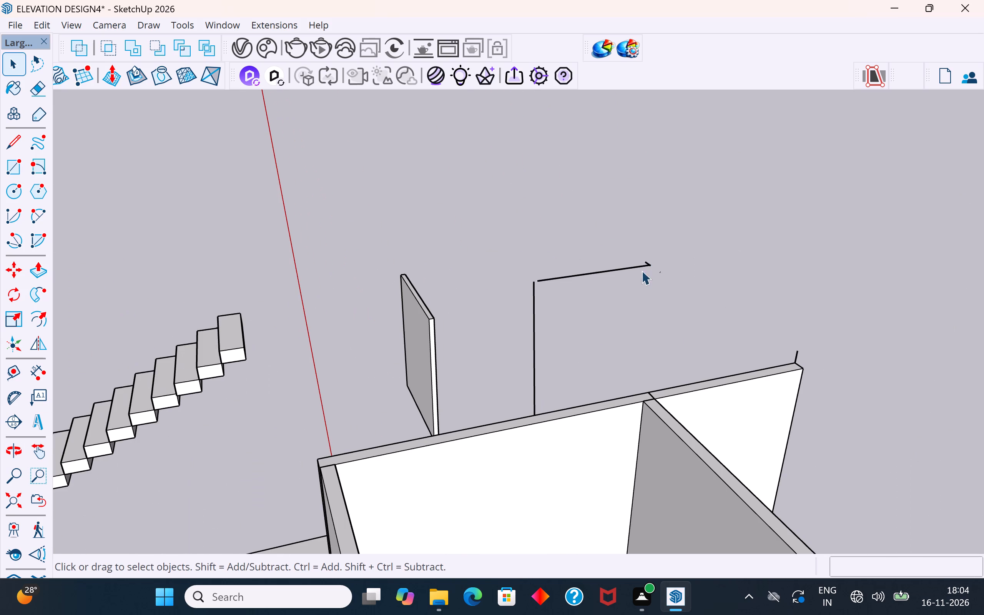
left_click_drag(698, 243, 516, 356)
key("Delete")
scroll(539, 297, "down", 11)
Extend the roof slab's long open edge about 10' 5" across the upper-floor rooms to the outer room wall.
middle_click_drag(559, 349, 0, 453)
middle_click_drag(607, 289, 411, 278)
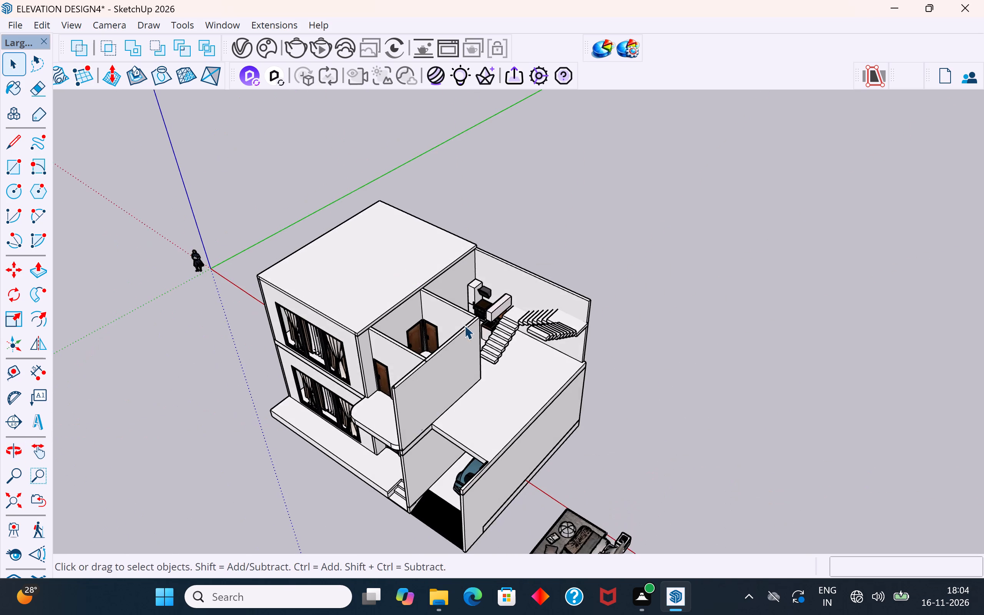
scroll(470, 354, "up", 3)
middle_click_drag(462, 332, 445, 244)
scroll(416, 256, "up", 7)
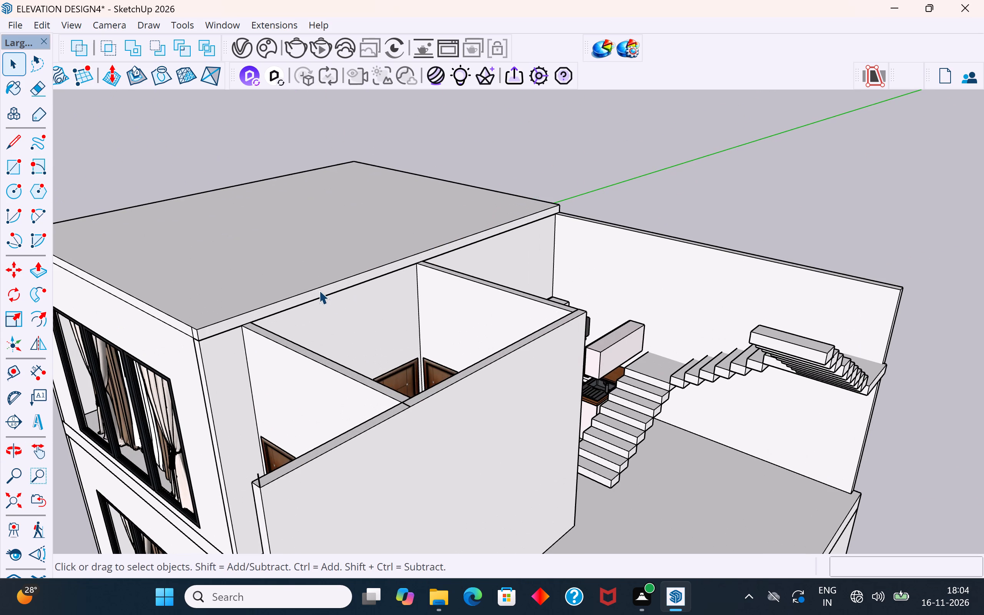
left_click(319, 290)
left_click(325, 290)
left_click(38, 274)
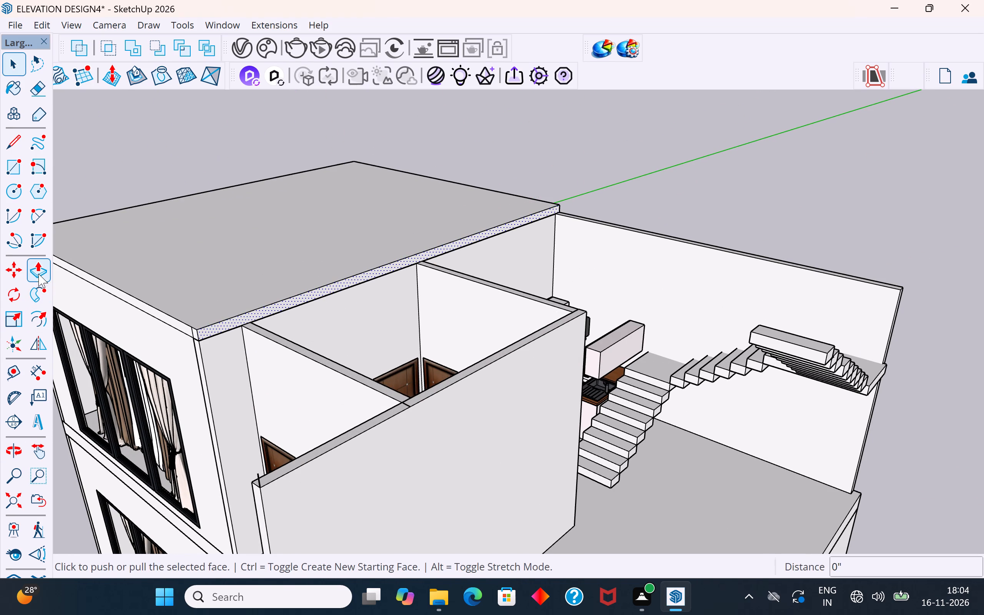
left_click(249, 328)
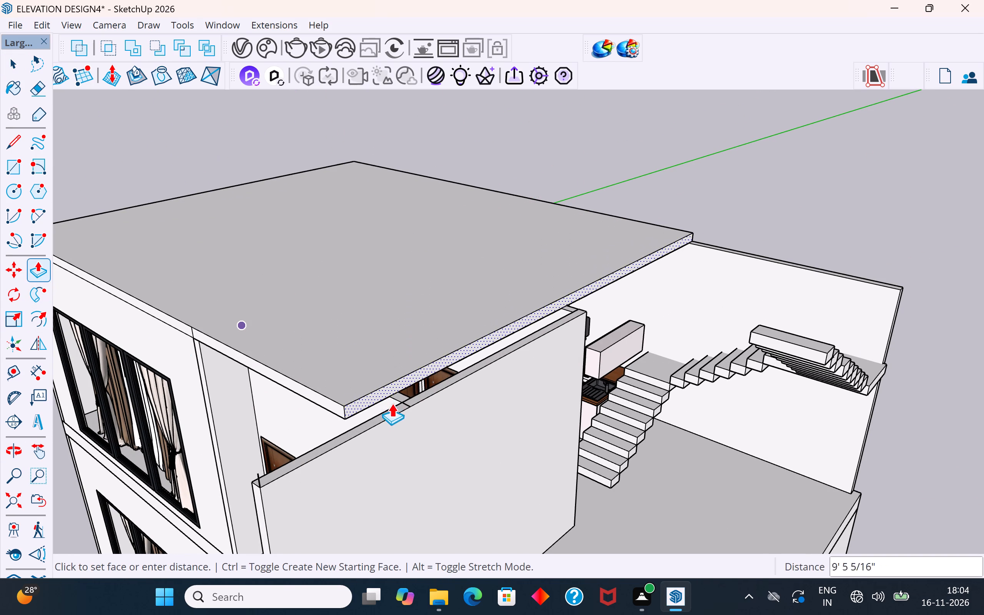
left_click(406, 411)
Extend the roof slab's same edge about 10' more, over the staircase to the free end of the stair-side wall.
middle_click_drag(562, 391, 228, 298)
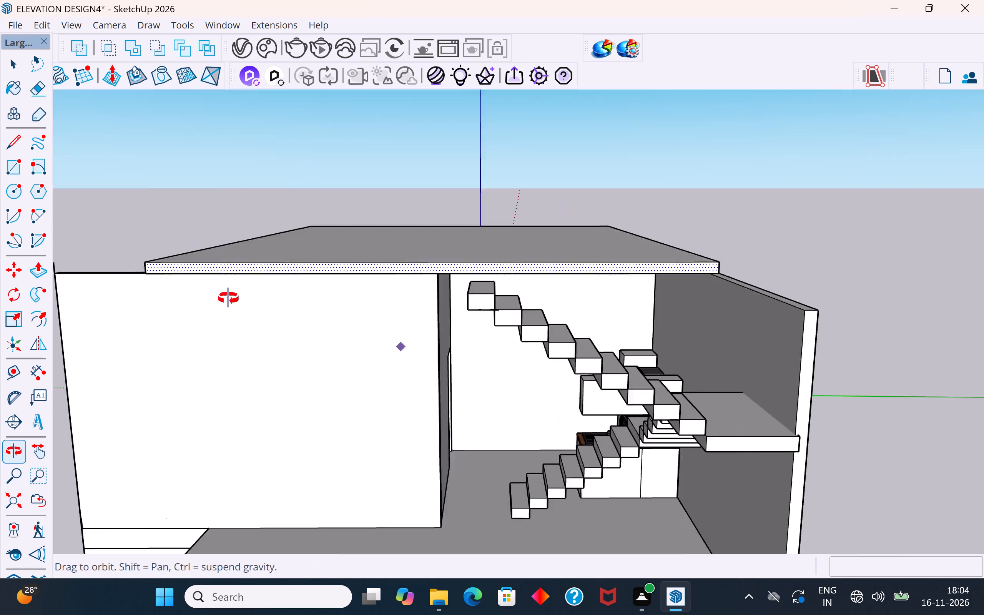
middle_click_drag(228, 298, 248, 378)
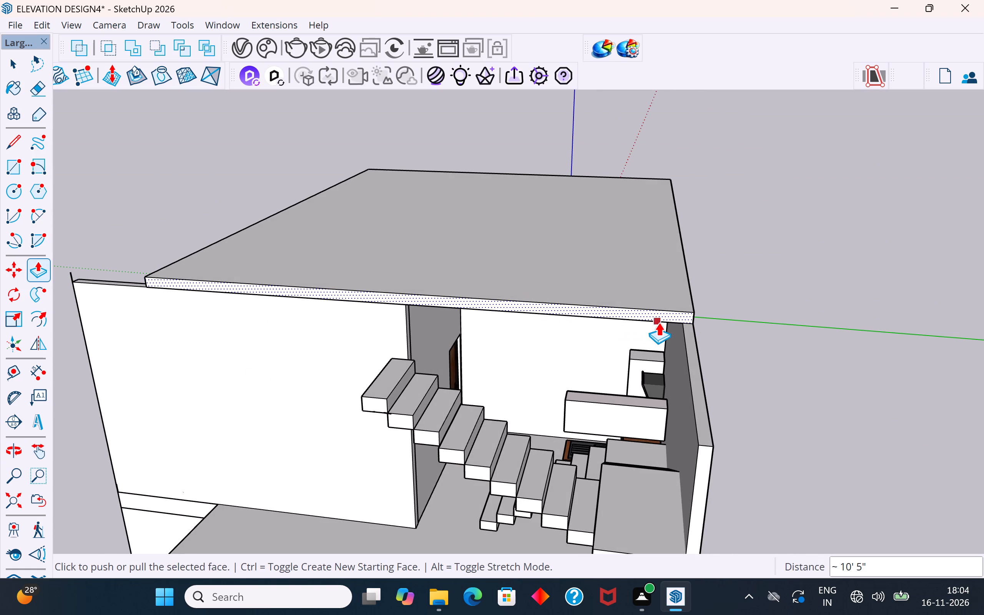
left_click(659, 322)
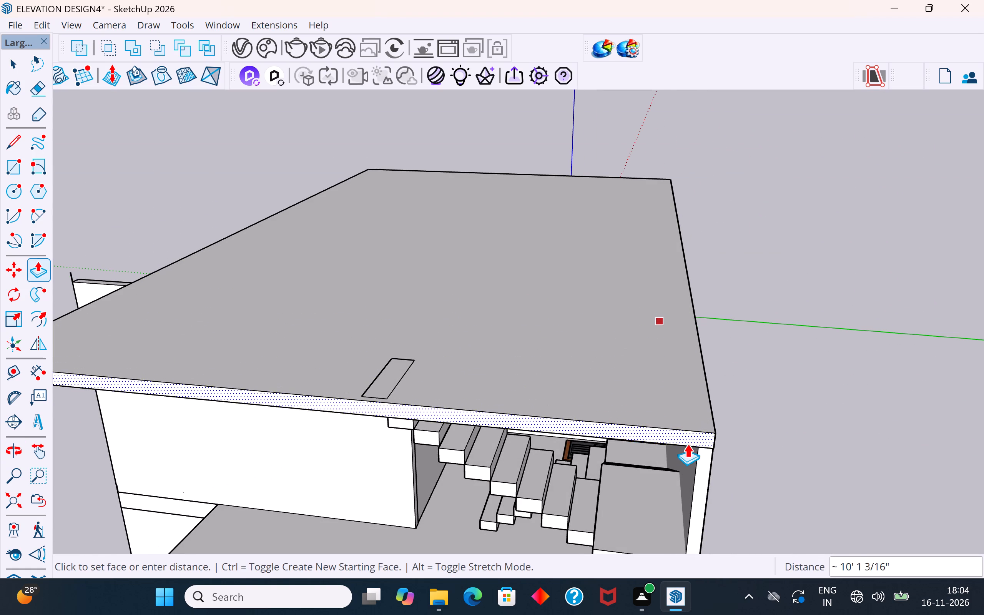
middle_click_drag(691, 441, 591, 280)
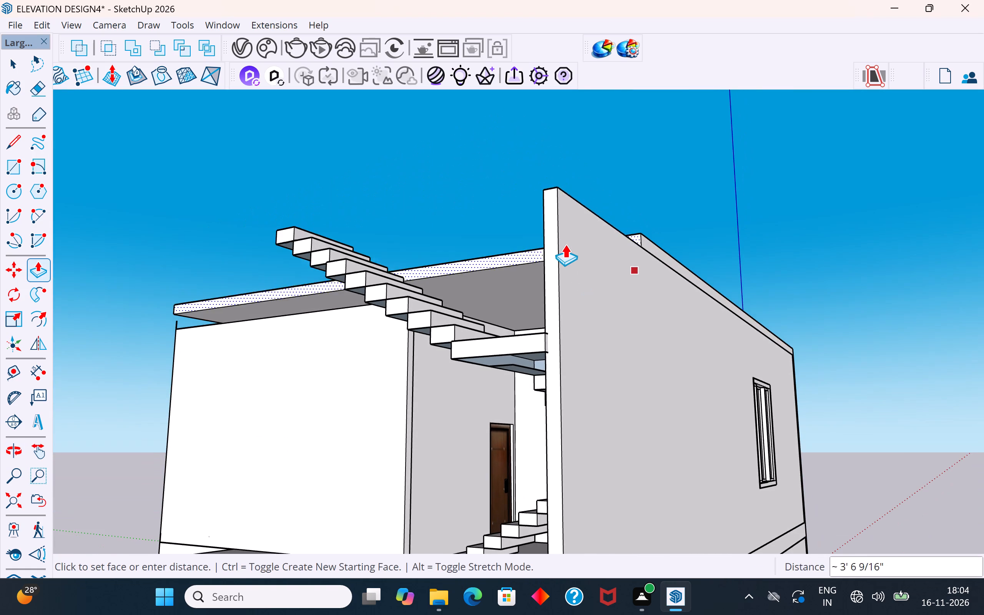
left_click(543, 192)
left_click(7, 55)
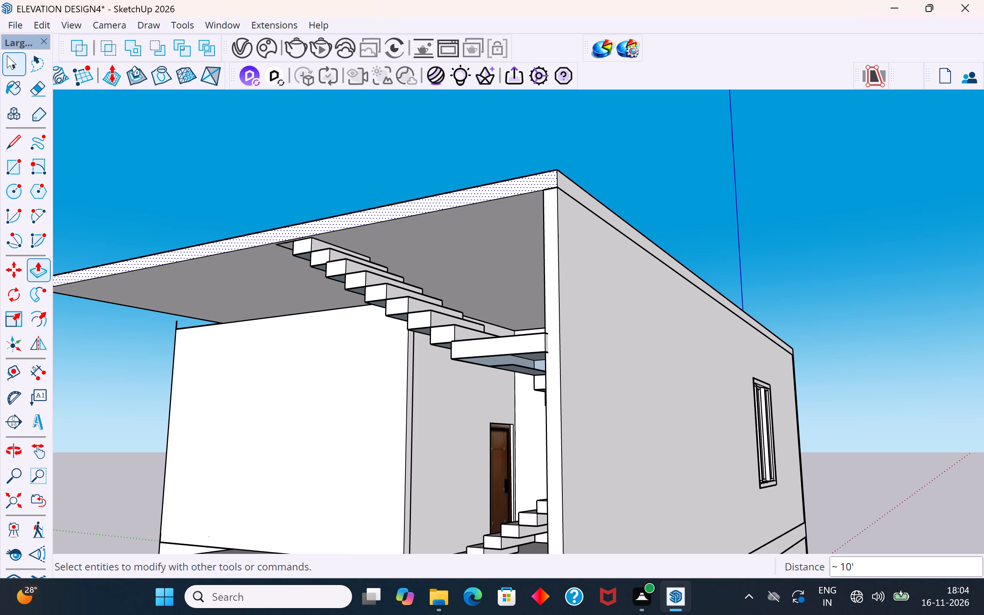
left_click(104, 91)
Delete the topmost step of the upper stair flight where it cuts into the roof slab.
scroll(268, 226, "up", 5)
middle_click_drag(293, 234, 350, 155)
left_click(388, 313)
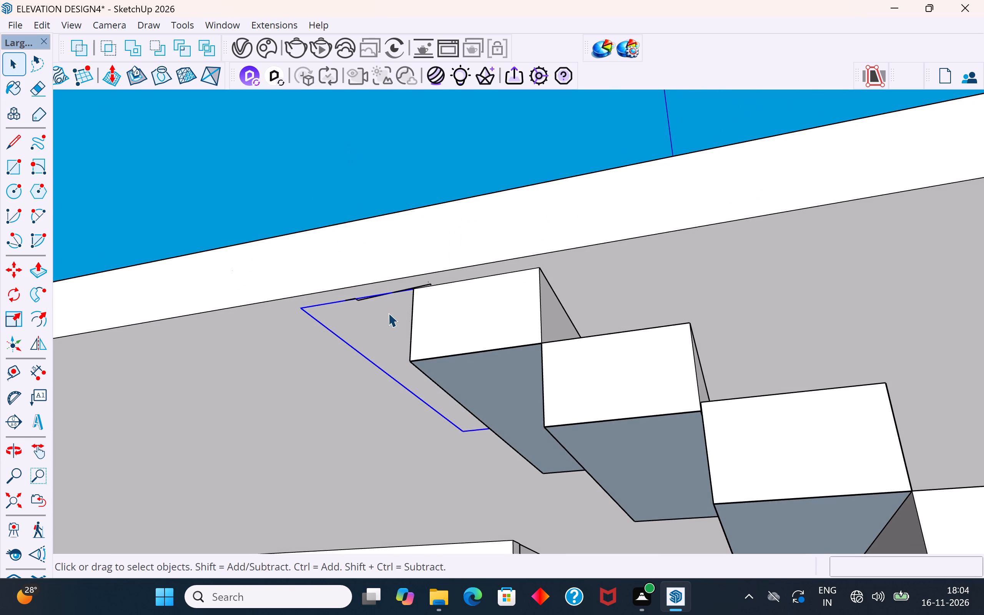
key("Delete")
Erase the stray line fragments under the roof slab beside the upper flight's highest remaining step.
middle_click_drag(397, 298, 548, 242)
scroll(423, 275, "up", 4)
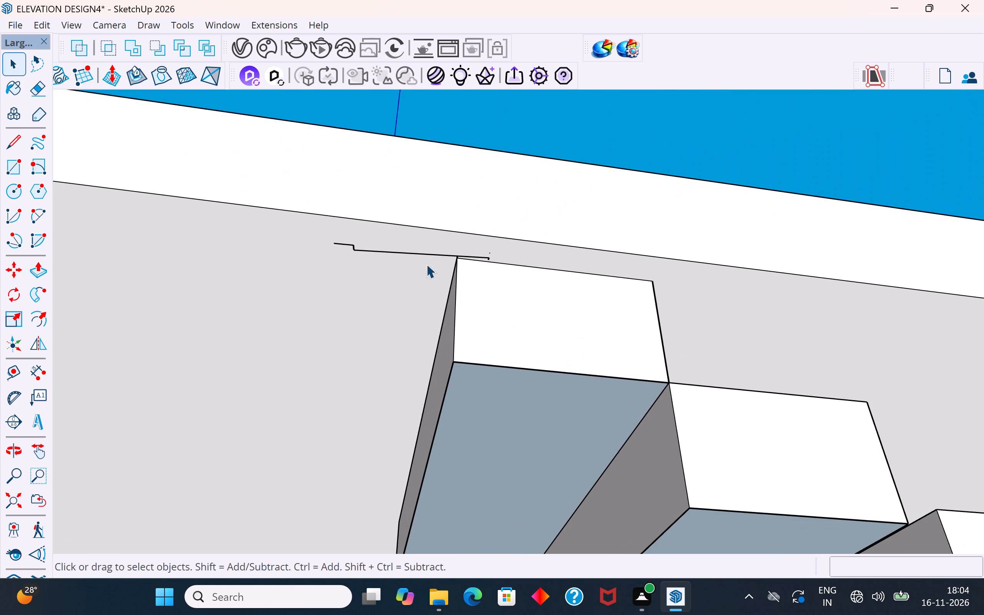
left_click(430, 253)
key("Delete")
left_click(487, 258)
key("Delete")
left_click(35, 91)
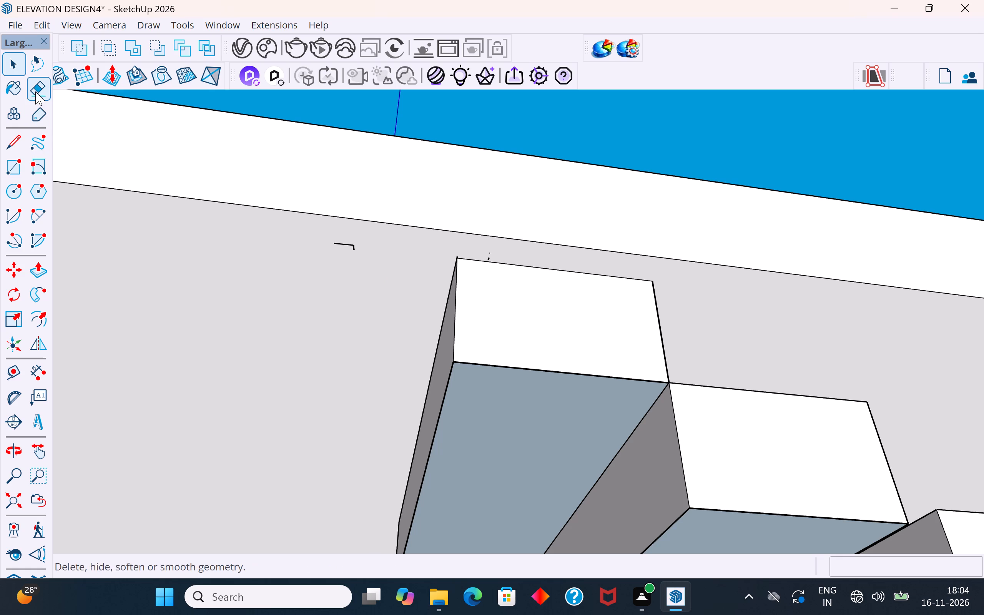
left_click_drag(347, 244, 354, 264)
left_click_drag(347, 248, 360, 249)
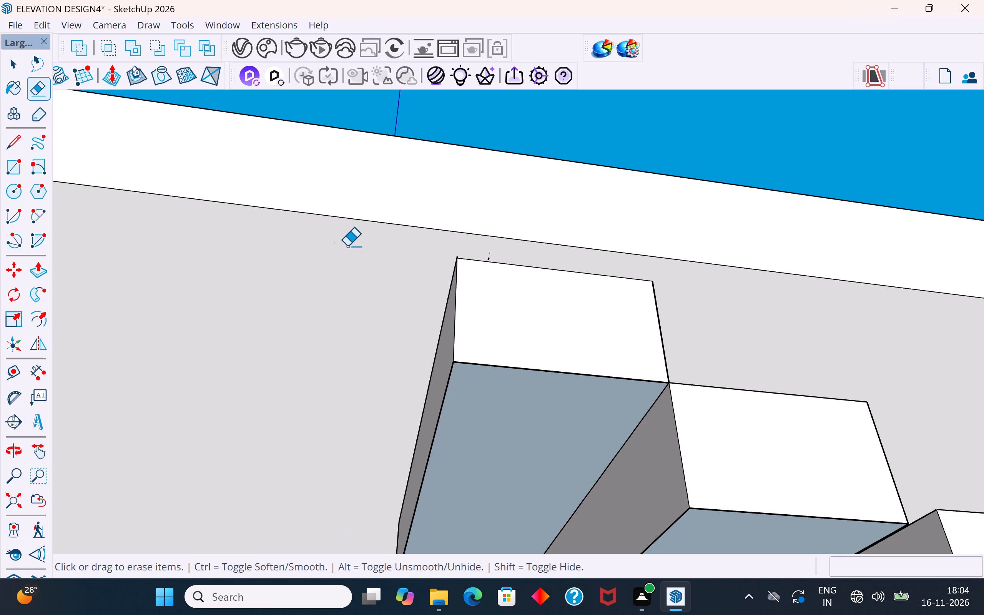
left_click(333, 241)
Erase the last tiny edge specks around the highest step's upper corner, keeping the step itself.
scroll(493, 253, "up", 9)
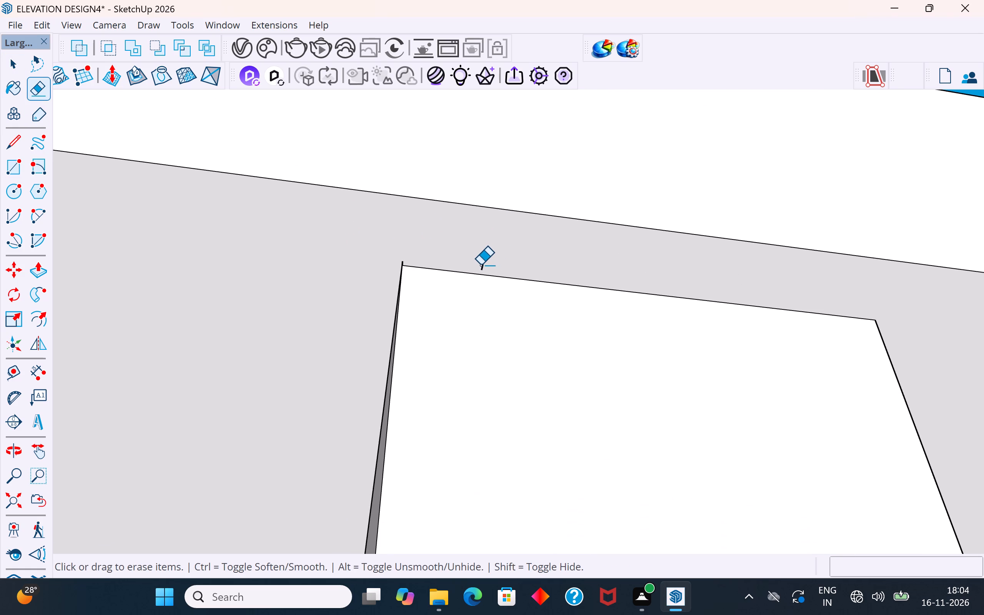
left_click(480, 265)
left_click(401, 264)
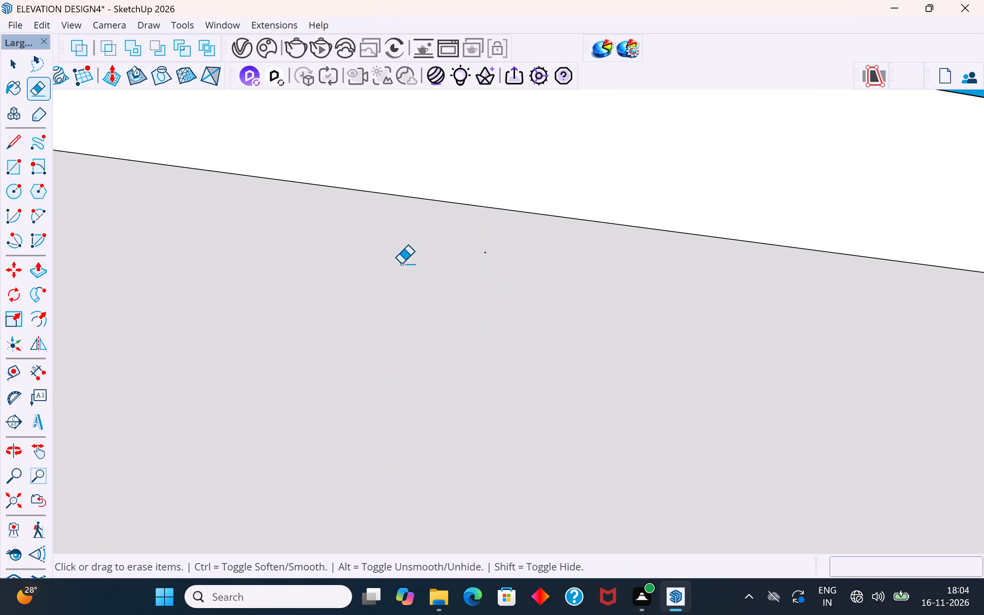
key("ctrl+z")
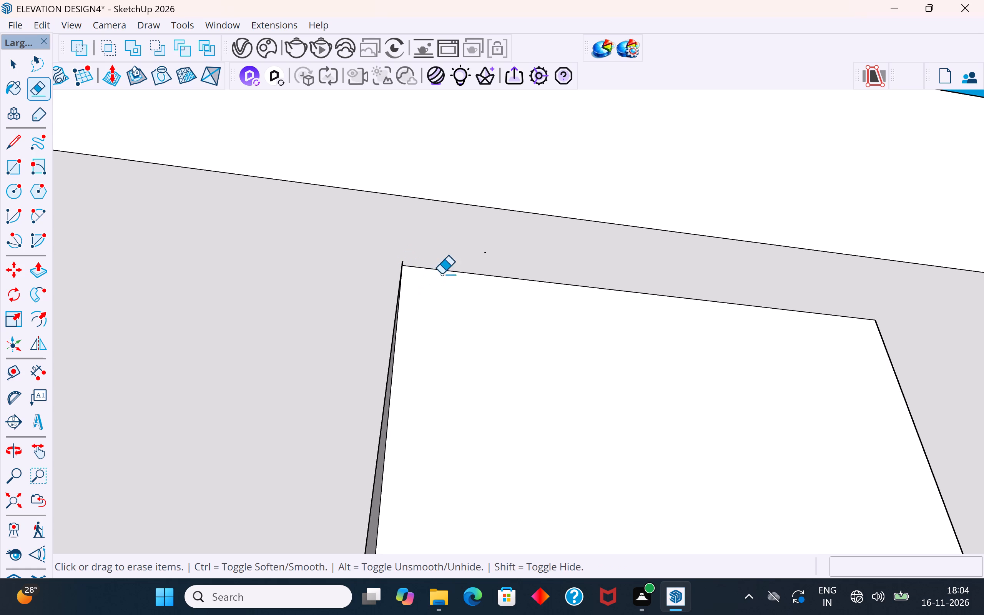
middle_click_drag(502, 241, 767, 307)
scroll(427, 249, "up", 4)
scroll(468, 233, "up", 3)
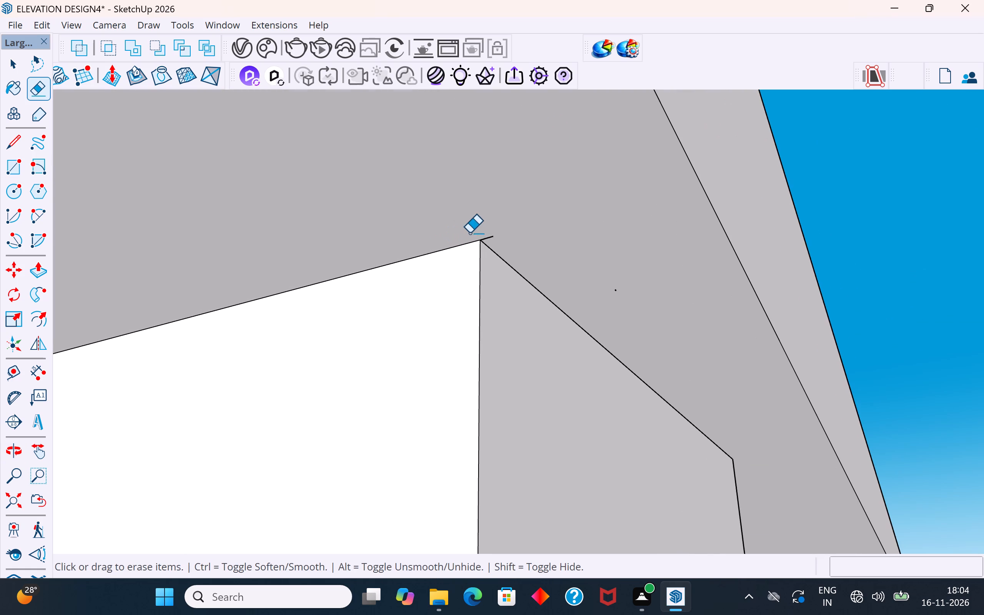
left_click(492, 236)
left_click(614, 289)
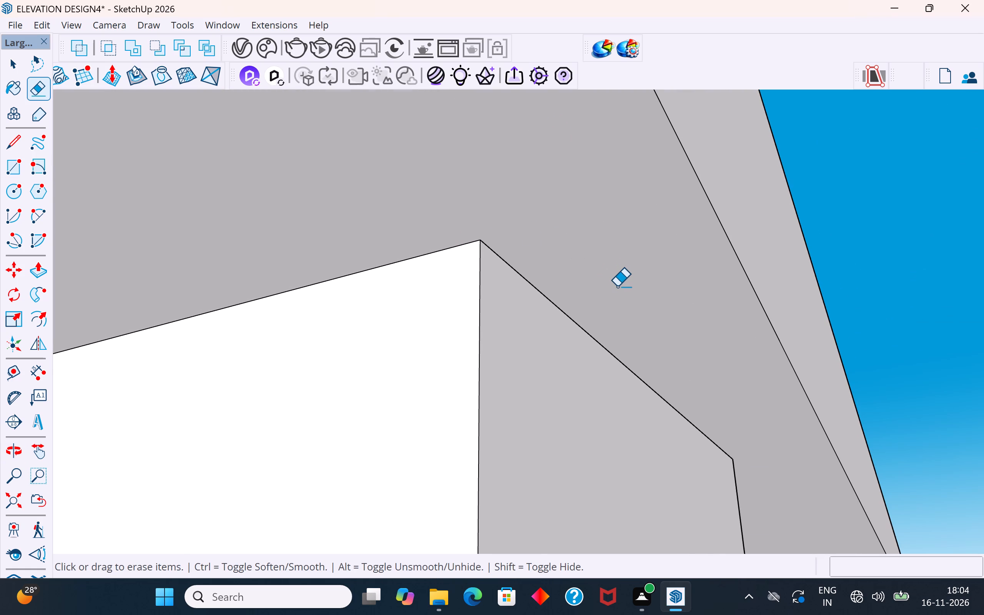
Delete the vertical edge protruding above the front end of the upper-floor room wall beside the balcony.
scroll(617, 285, "down", 20)
scroll(617, 285, "down", 8)
middle_click_drag(648, 281, 498, 472)
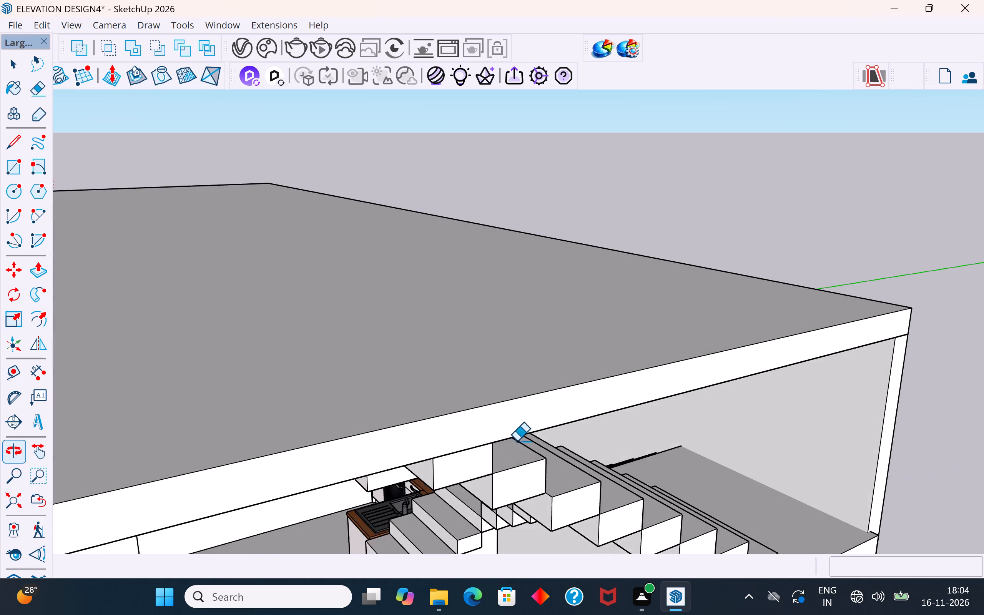
scroll(550, 288, "down", 11)
middle_click_drag(565, 315, 485, 411)
scroll(723, 258, "down", 5)
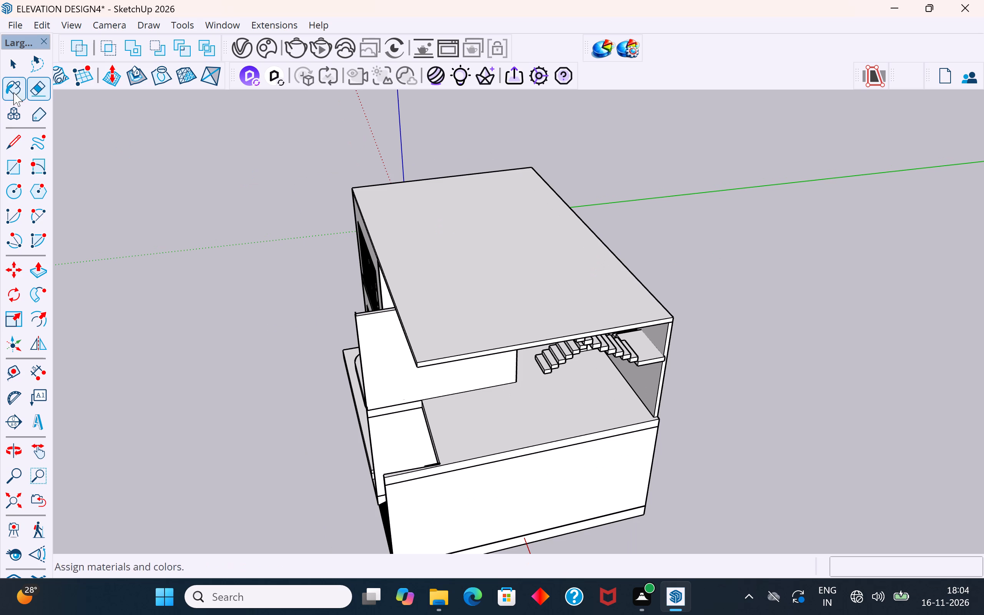
left_click(15, 68)
left_click(150, 240)
middle_click_drag(343, 332, 671, 244)
scroll(439, 300, "up", 3)
middle_click_drag(654, 359, 677, 366)
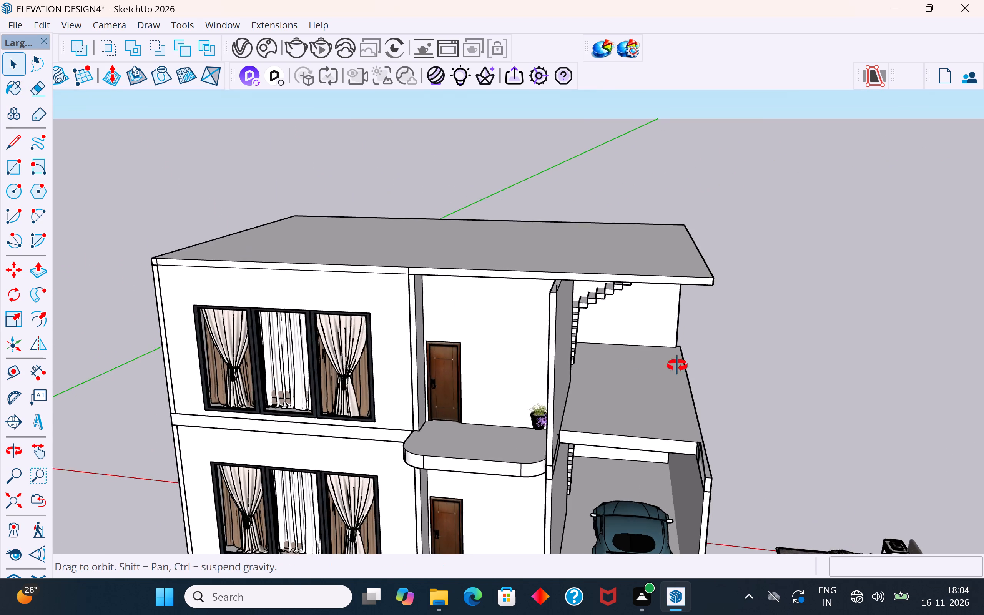
middle_click_drag(677, 366, 918, 370)
scroll(642, 283, "up", 10)
scroll(573, 272, "down", 3)
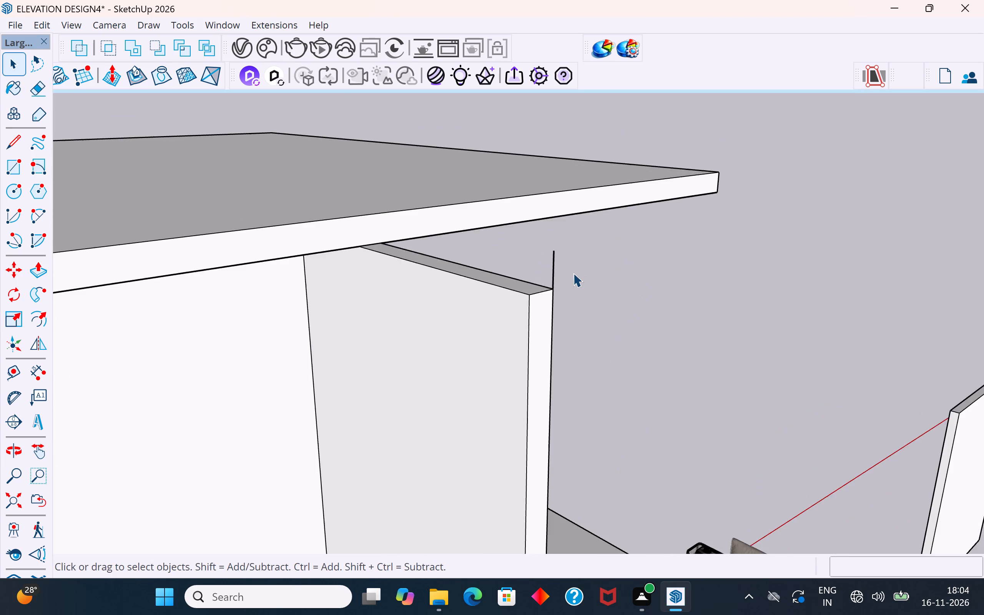
left_click(562, 268)
key("Delete")
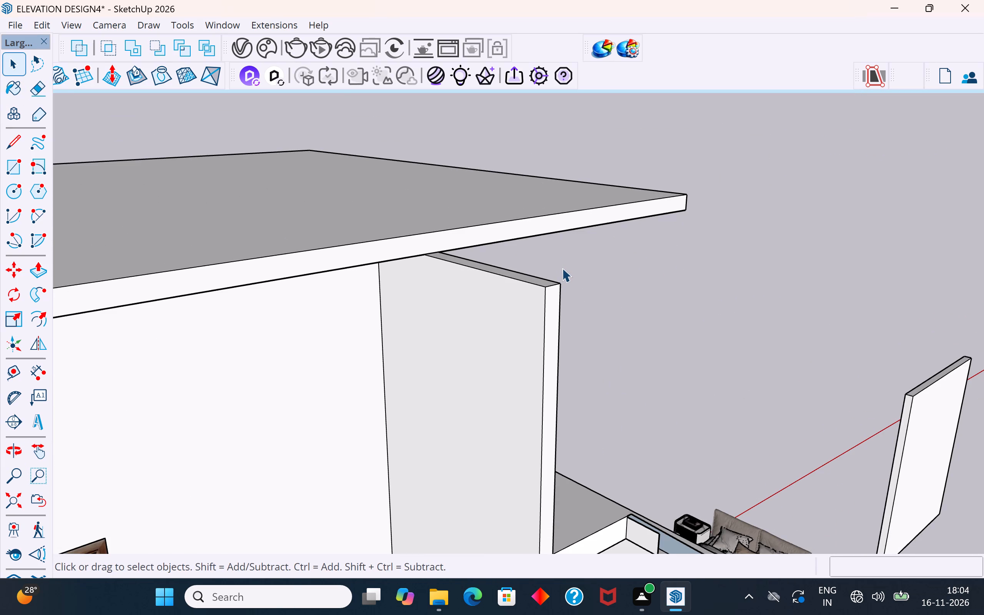
Explode the ground-floor group so its walls can be selected separately.
scroll(562, 268, "down", 5)
scroll(620, 353, "down", 2)
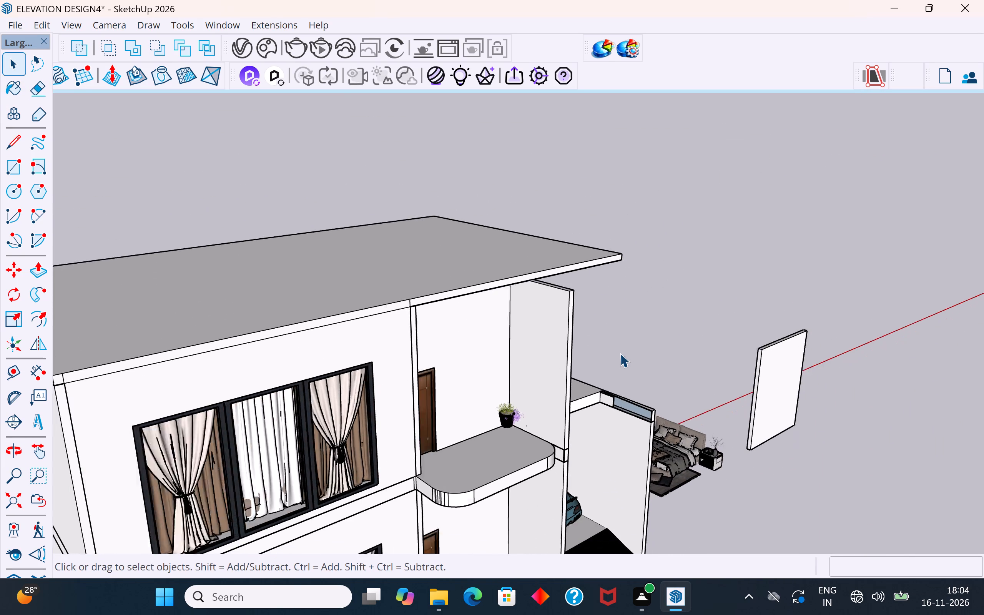
scroll(620, 353, "down", 1)
middle_click_drag(613, 401, 523, 324)
scroll(588, 452, "up", 3)
middle_click_drag(680, 431, 676, 402)
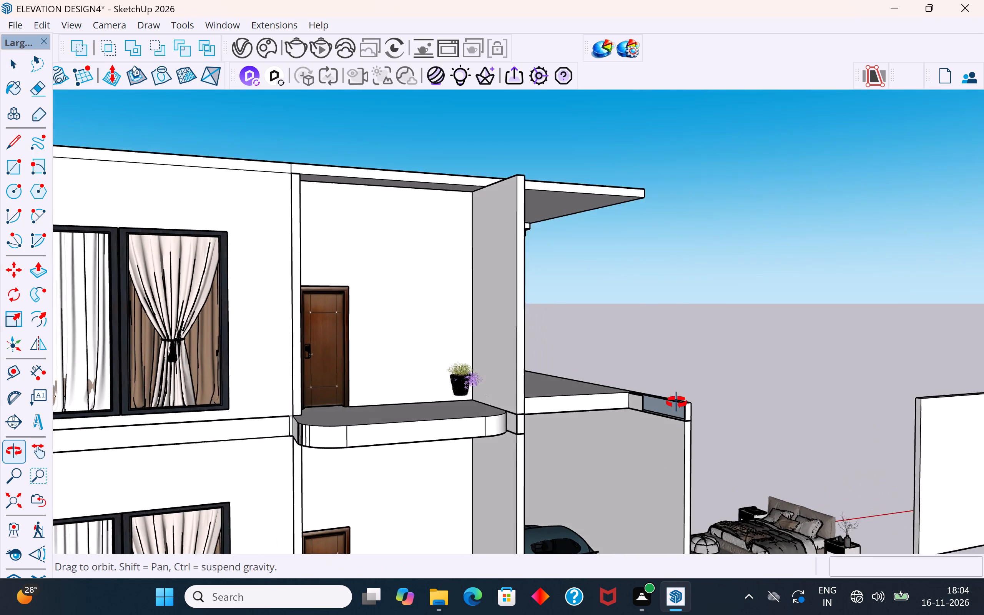
middle_click_drag(676, 402, 670, 366)
scroll(660, 417, "up", 8)
middle_click_drag(667, 412, 409, 509)
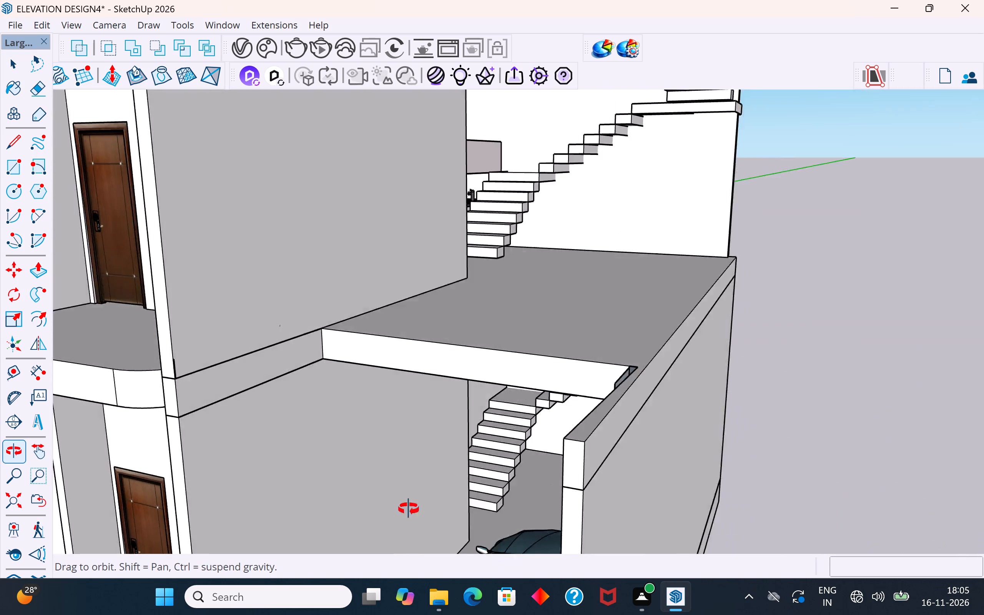
middle_click_drag(409, 509, 572, 431)
scroll(613, 404, "down", 4)
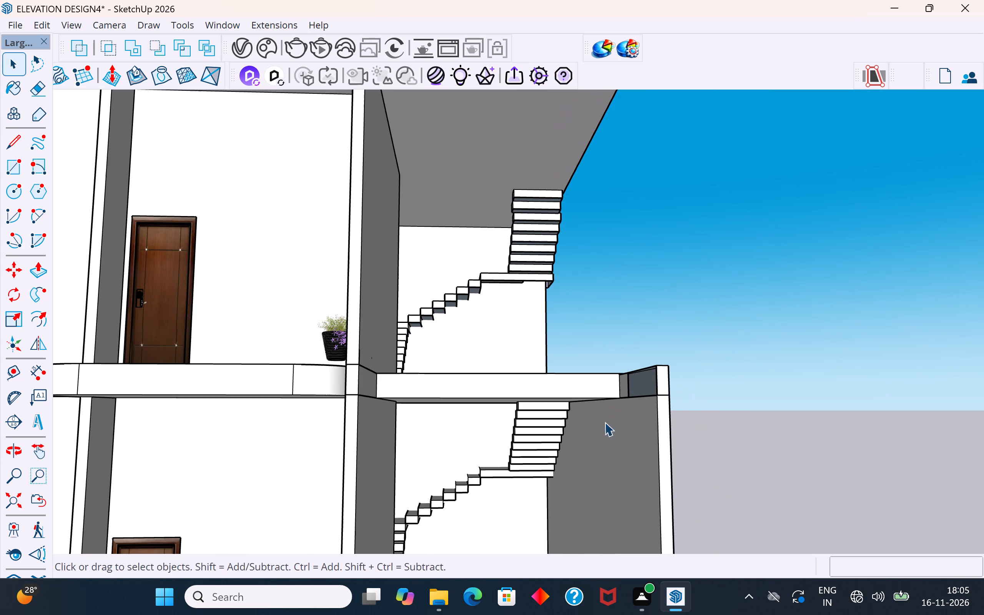
left_click(601, 445)
scroll(631, 407, "down", 3)
right_click(635, 418)
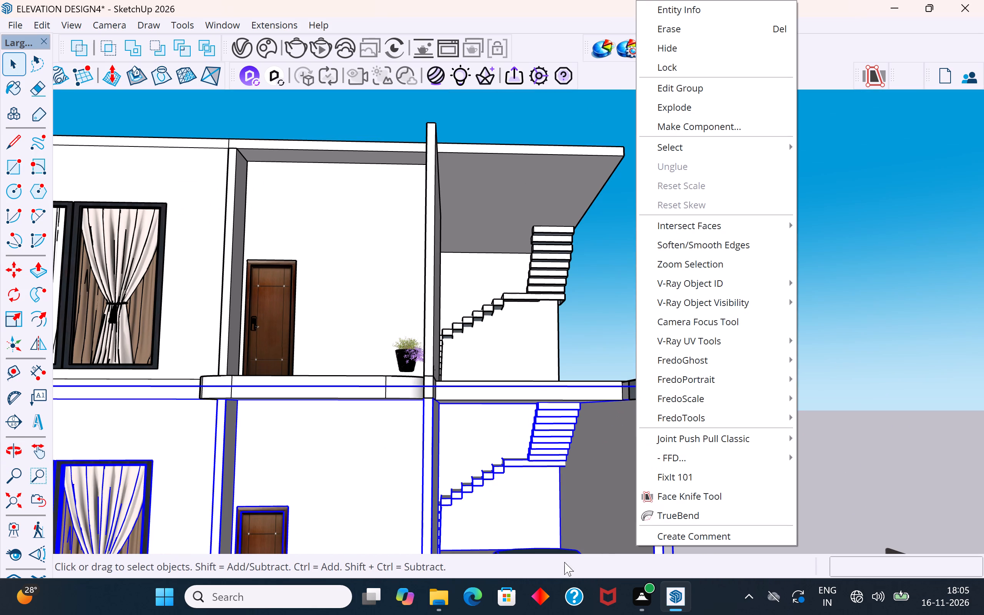
left_click(663, 103)
left_click(768, 247)
Delete the outer side wall of the car parking bay.
scroll(708, 245, "down", 5)
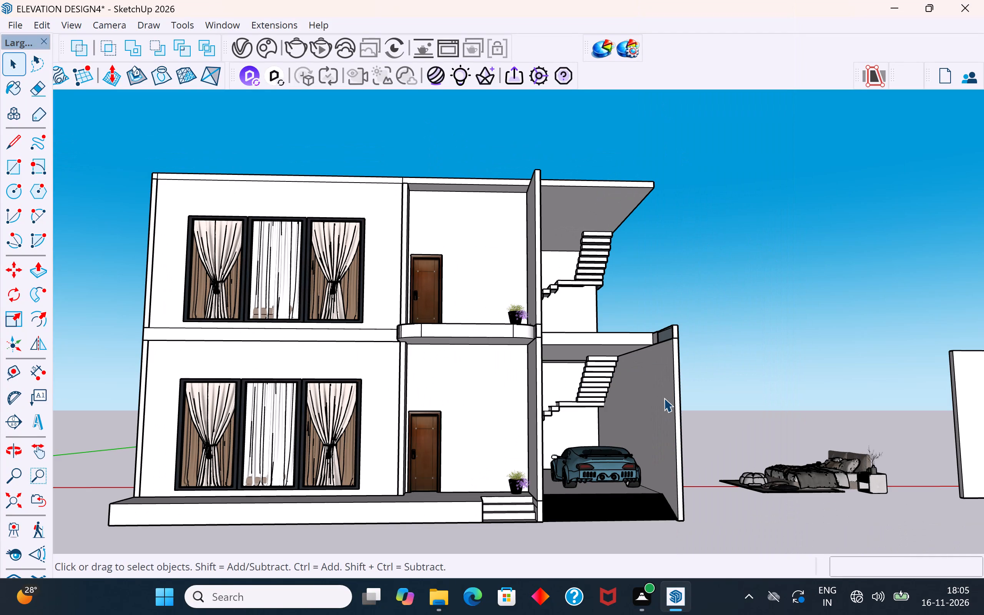
left_click(664, 398)
key("Delete")
Delete the leftover short edges on the inner face of the beam projecting from the slab above the parking bay.
middle_click_drag(686, 391, 580, 517)
scroll(626, 525, "up", 3)
middle_click_drag(642, 402, 492, 471)
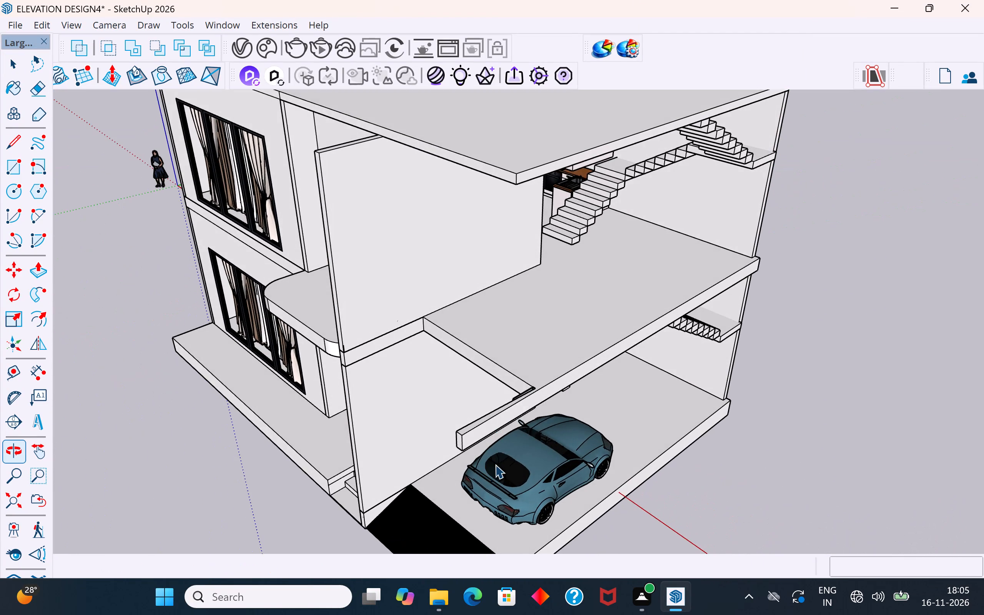
scroll(523, 374, "up", 1)
middle_click_drag(523, 374, 771, 376)
scroll(712, 353, "up", 6)
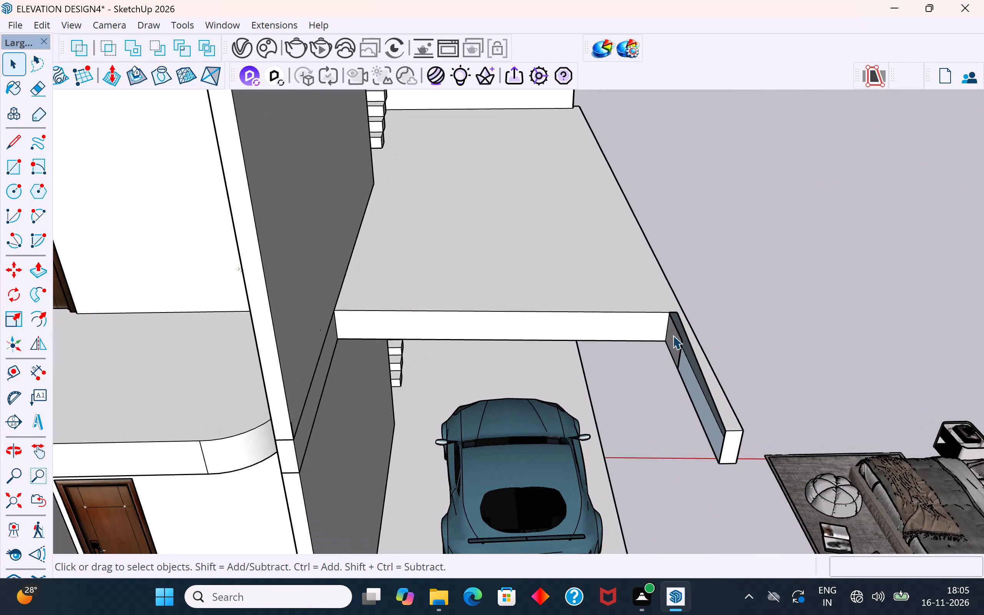
scroll(673, 335, "up", 1)
middle_click_drag(673, 335, 686, 315)
scroll(684, 314, "up", 4)
left_click(684, 314)
key("Delete")
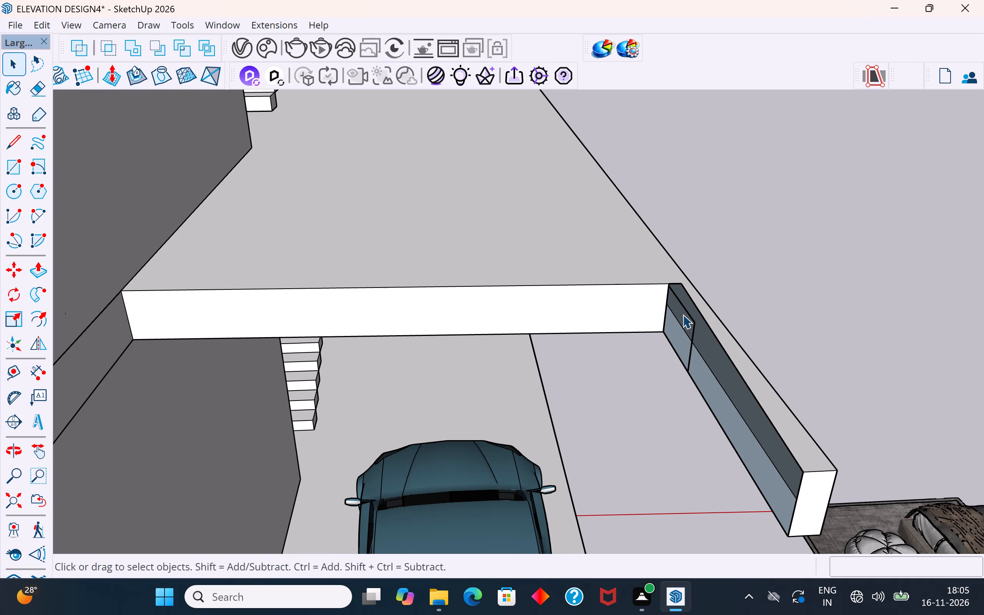
left_click(693, 337)
key("Delete")
left_click(695, 321)
key("Delete")
Draw a vertical line on the projecting beam's inner face near the slab, continued about 5' 6 5/16" to the beam's lower front corner.
left_click(21, 135)
middle_click_drag(585, 342, 647, 239)
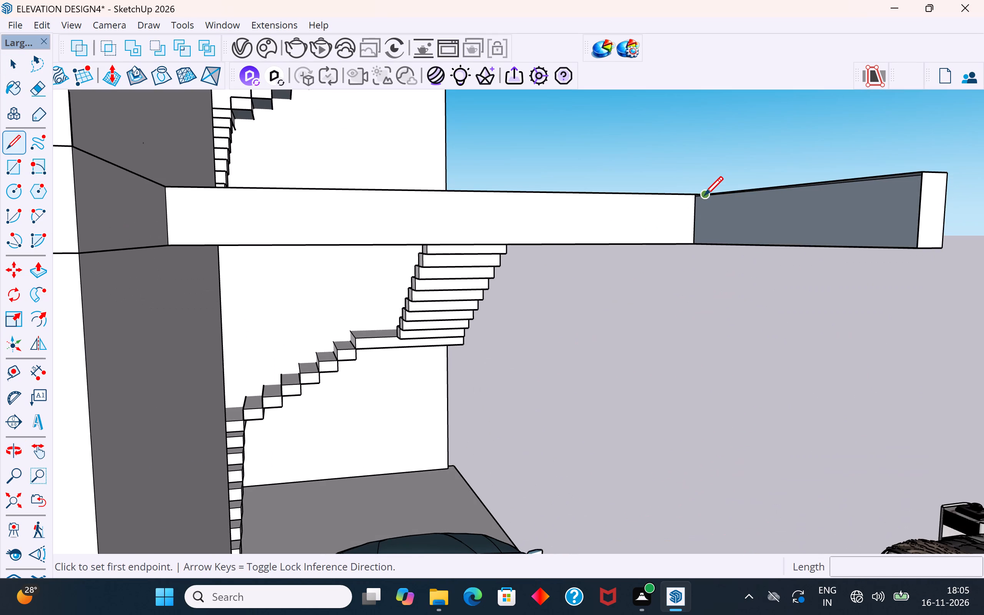
scroll(705, 197, "up", 8)
middle_click_drag(699, 224, 706, 281)
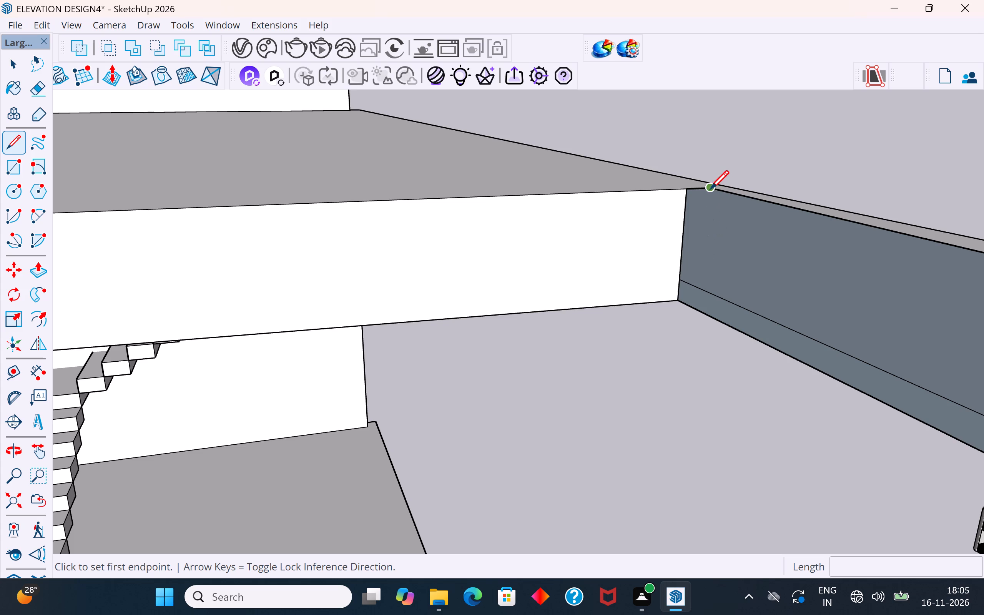
left_click(706, 188)
scroll(700, 308, "up", 4)
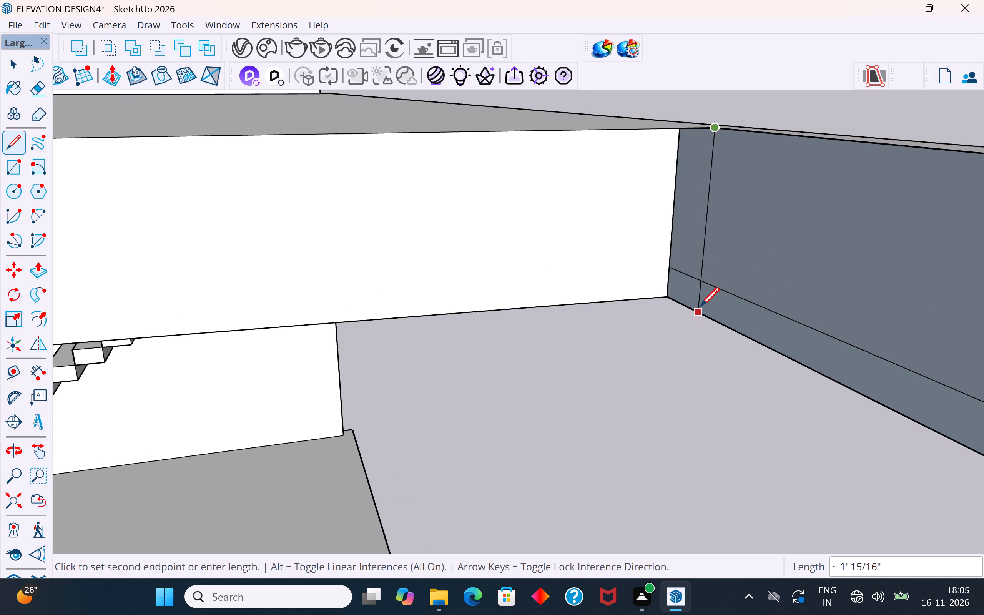
left_click(702, 294)
scroll(702, 294, "down", 17)
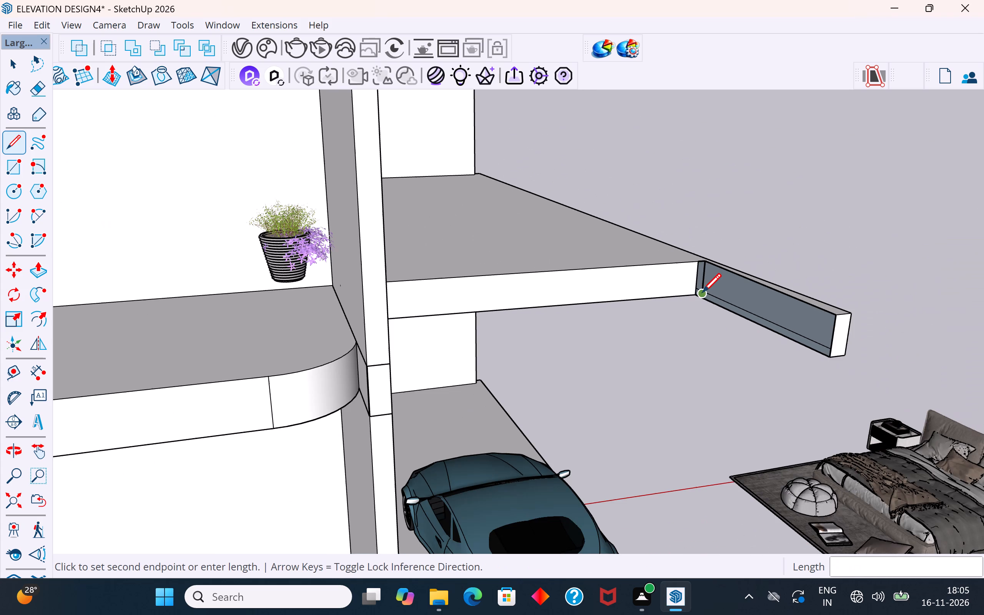
scroll(825, 355, "up", 3)
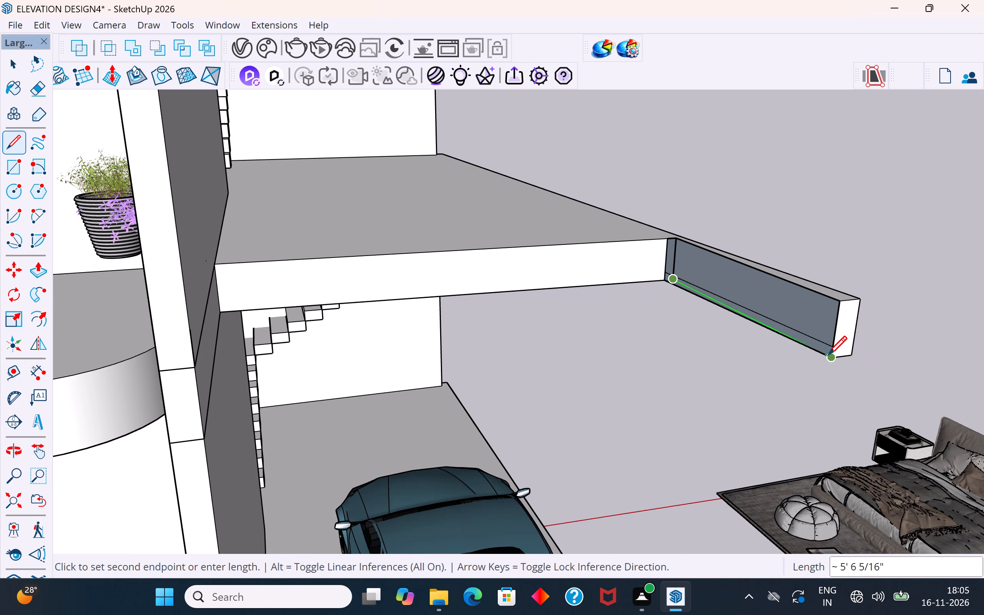
left_click(828, 357)
left_click(9, 58)
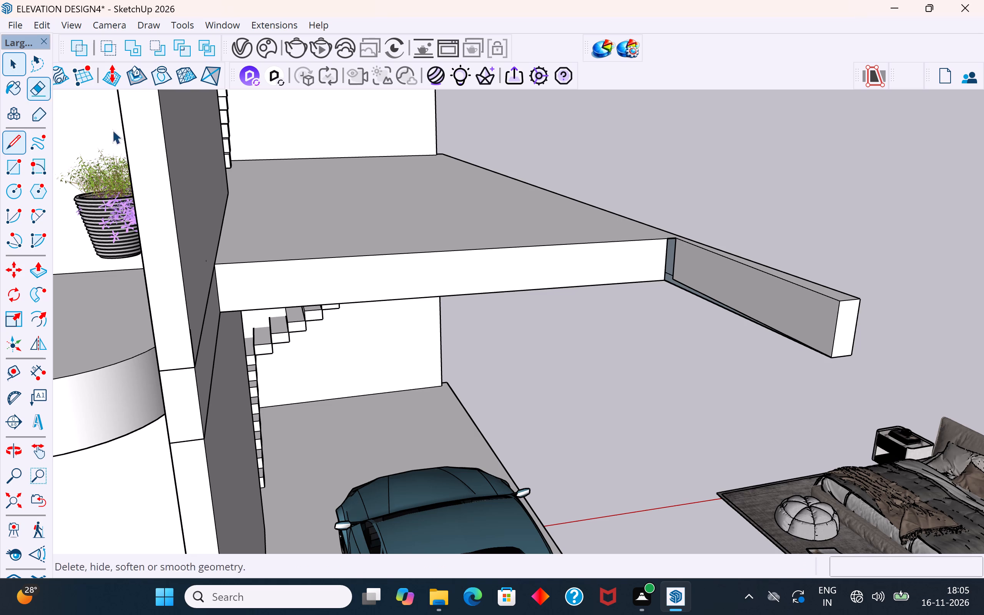
Close the gap between slab front and beam with a line about 2 3/4" long, and erase the vertical seam on the slab's front face.
scroll(645, 263, "up", 11)
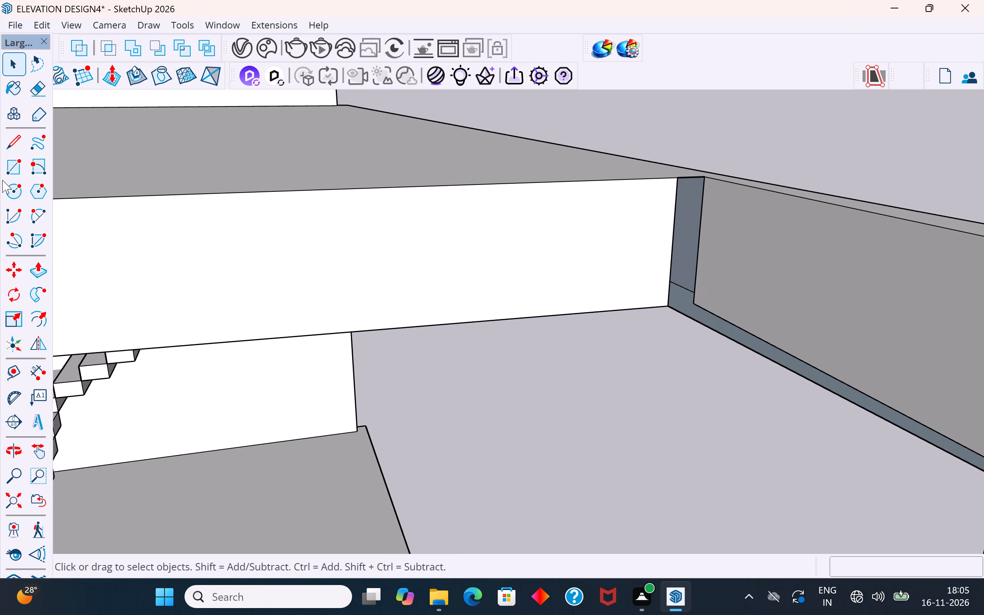
left_click(18, 135)
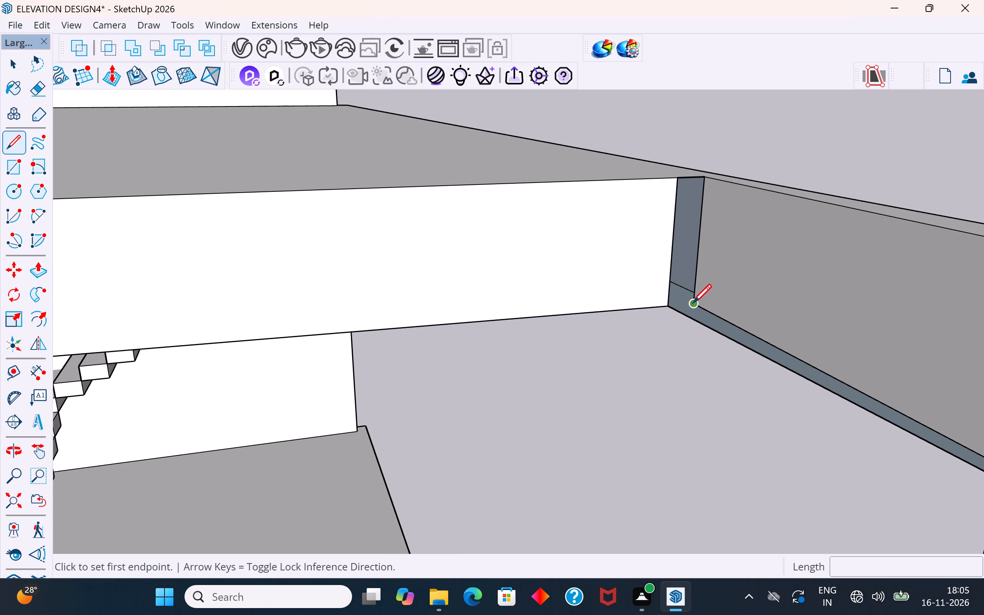
left_click(693, 305)
left_click(671, 310)
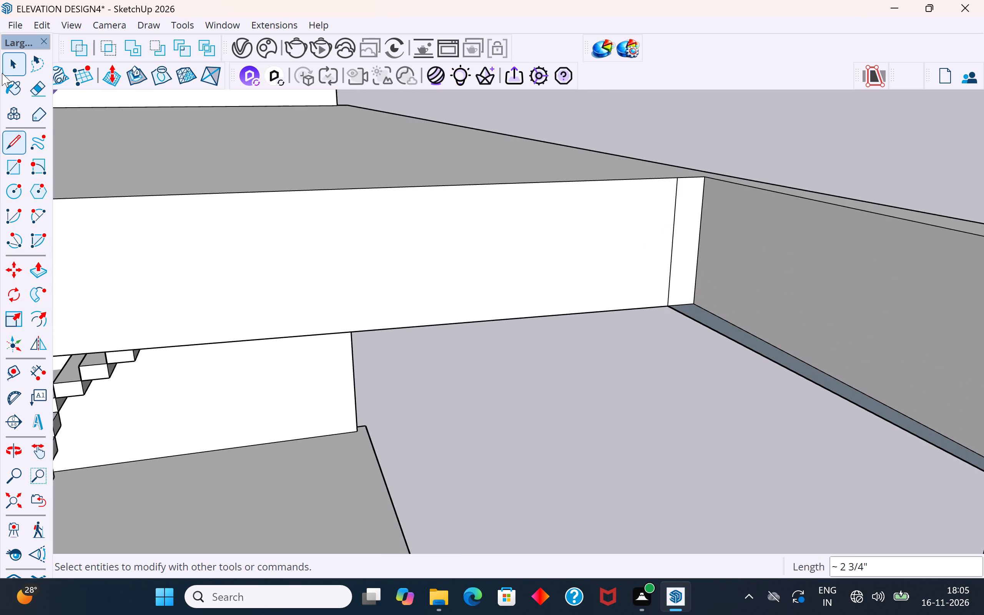
left_click(20, 66)
left_click(30, 81)
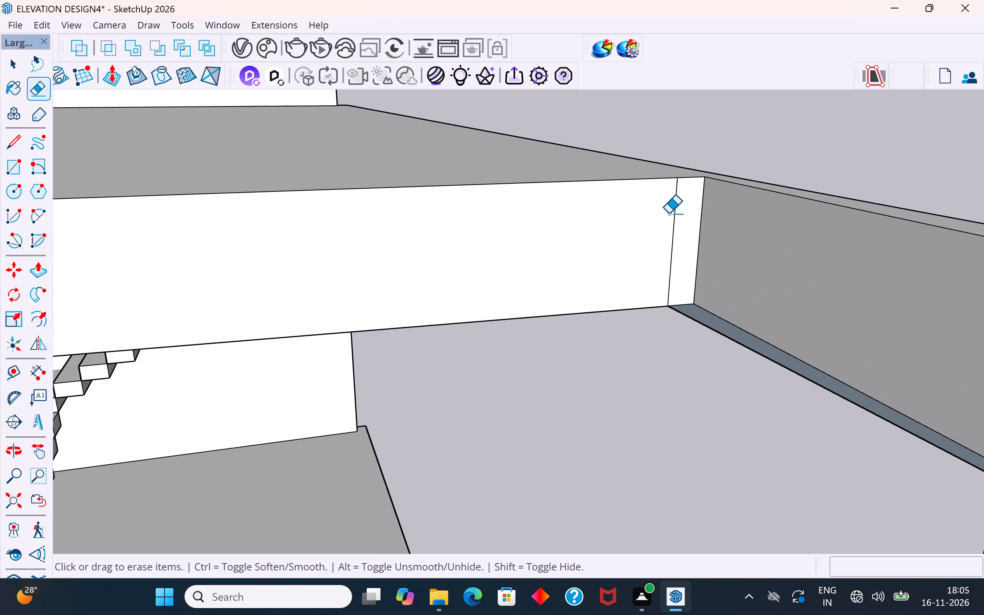
left_click(673, 212)
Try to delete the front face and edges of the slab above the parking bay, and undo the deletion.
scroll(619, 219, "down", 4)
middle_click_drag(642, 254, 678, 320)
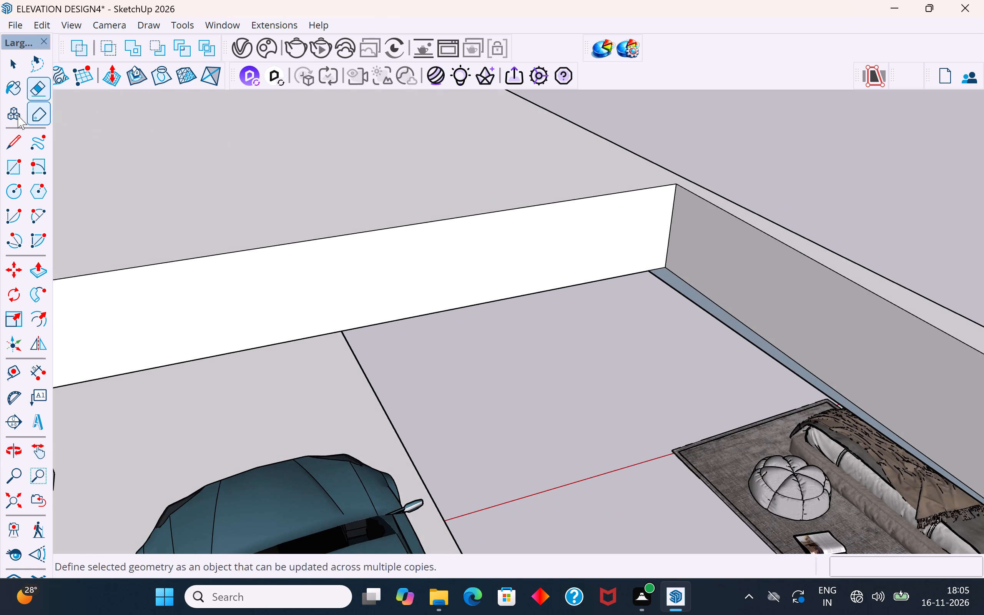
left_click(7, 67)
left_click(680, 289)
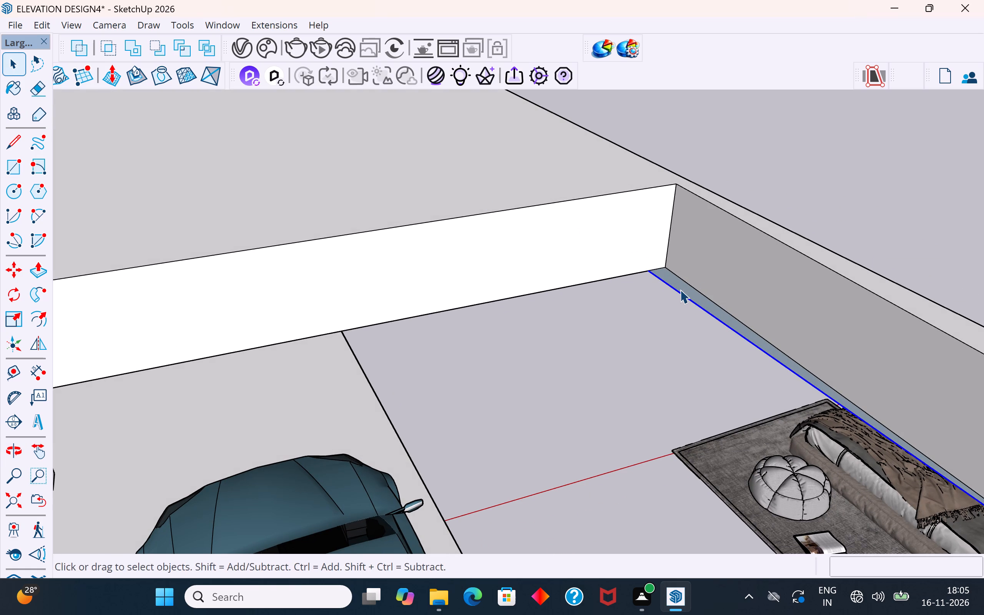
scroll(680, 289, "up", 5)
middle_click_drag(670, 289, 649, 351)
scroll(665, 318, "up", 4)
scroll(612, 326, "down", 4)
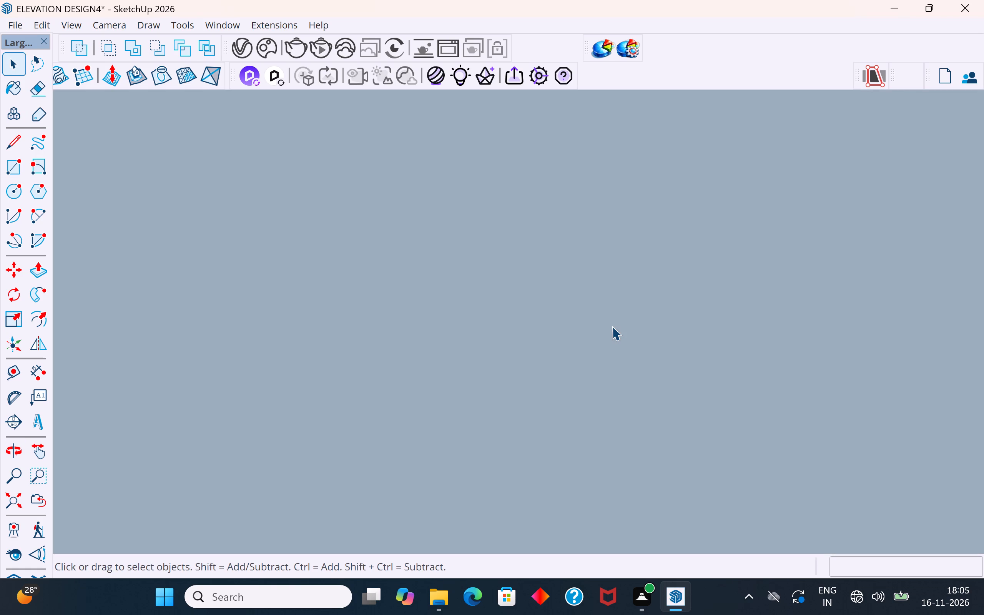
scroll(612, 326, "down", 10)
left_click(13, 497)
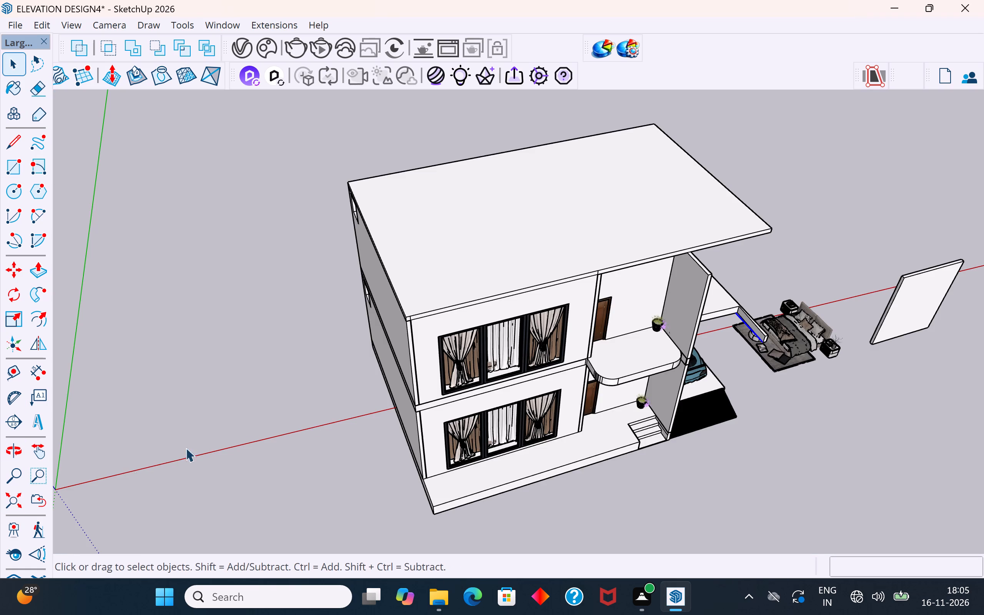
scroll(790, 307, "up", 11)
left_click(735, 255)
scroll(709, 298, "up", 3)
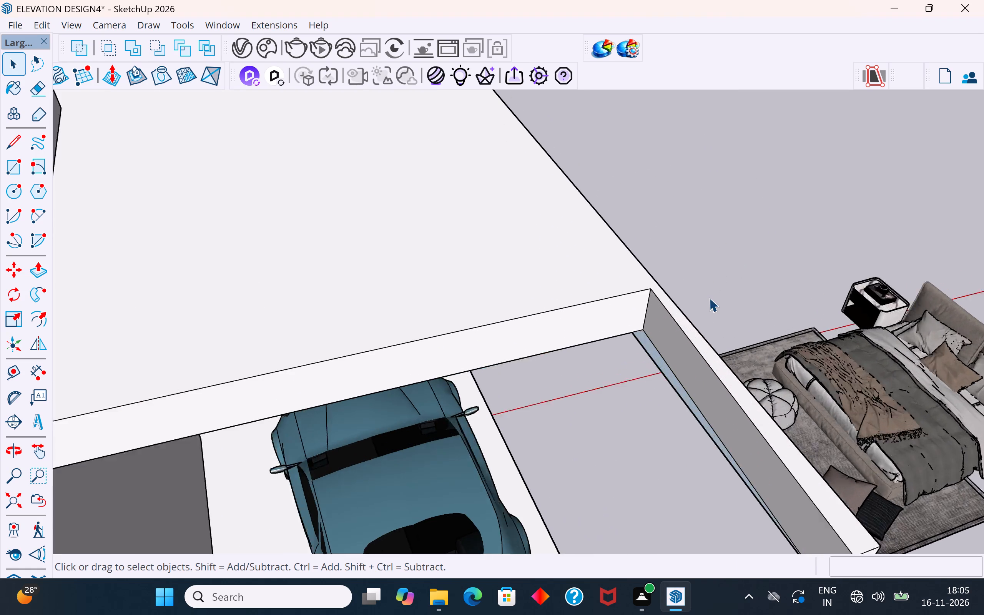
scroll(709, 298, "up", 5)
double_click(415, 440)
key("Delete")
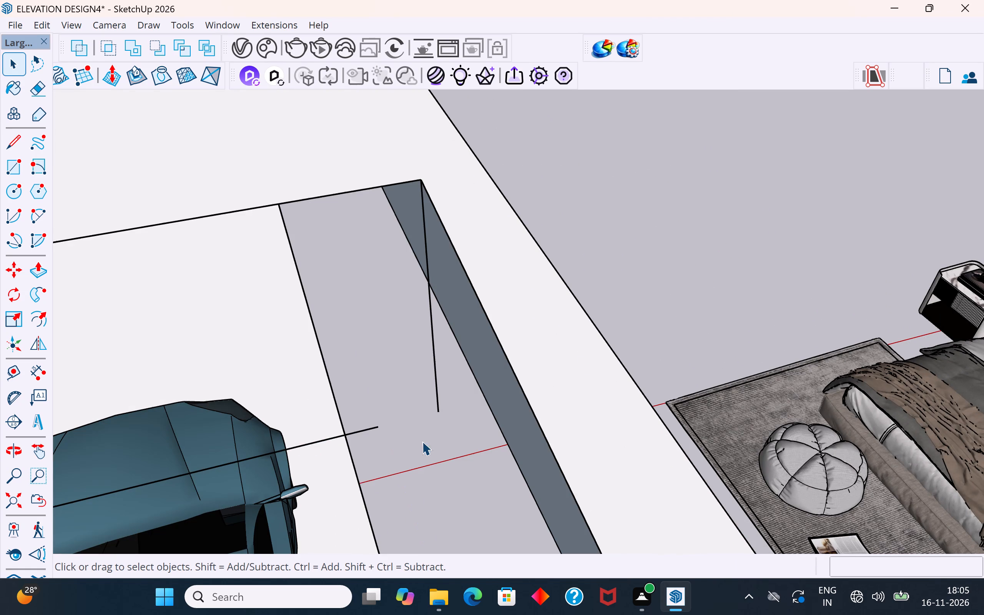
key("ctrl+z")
Delete the leftover narrow strip face and its remaining edge on the underside of the projecting beam.
middle_click_drag(469, 426, 558, 24)
left_click(495, 307)
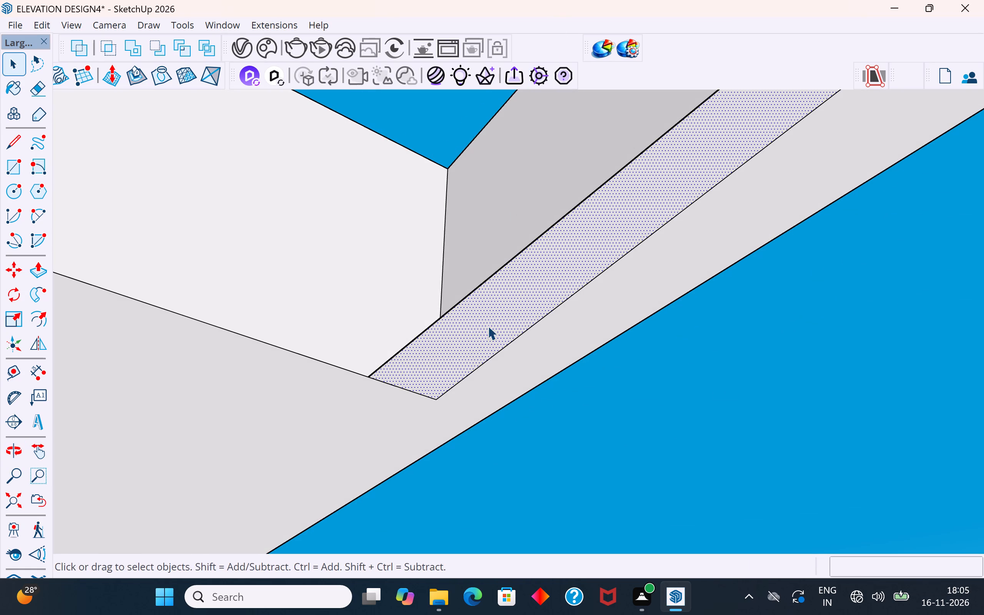
key("Delete")
left_click(419, 336)
key("Delete")
scroll(419, 336, "down", 4)
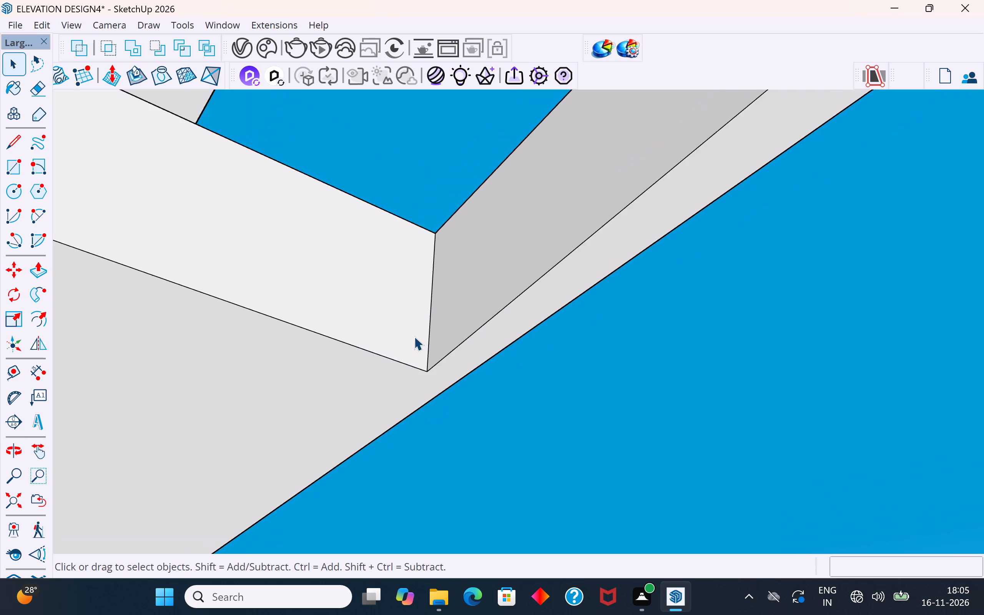
Examine the whole building from outside, checking the staircases, slabs and parking bay.
scroll(414, 336, "down", 19)
middle_click_drag(415, 454, 332, 565)
scroll(318, 382, "down", 3)
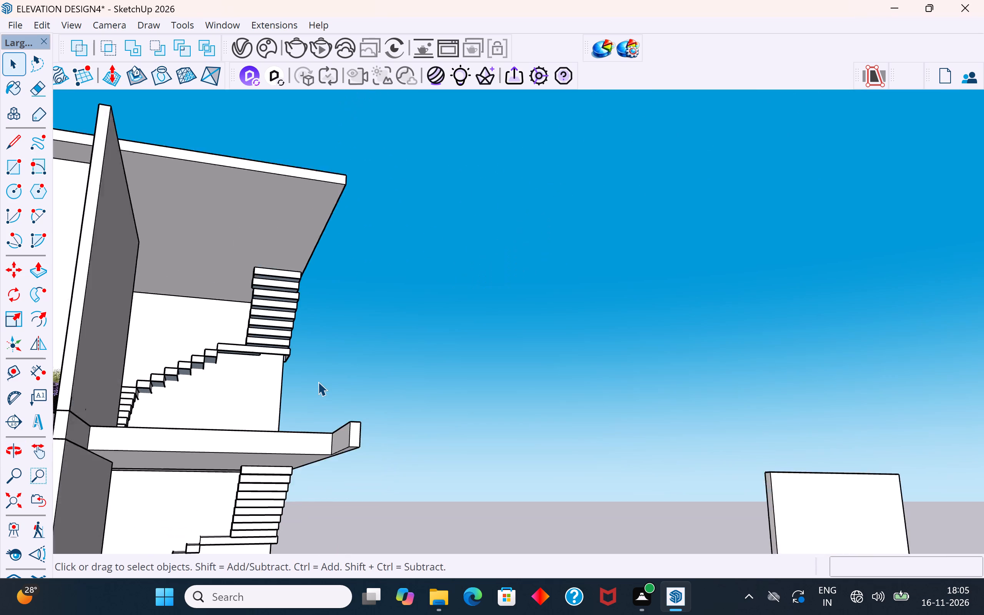
scroll(318, 382, "down", 7)
middle_click_drag(315, 424, 143, 588)
scroll(413, 410, "down", 4)
middle_click_drag(411, 438, 369, 503)
scroll(313, 354, "up", 3)
middle_click_drag(332, 343, 399, 251)
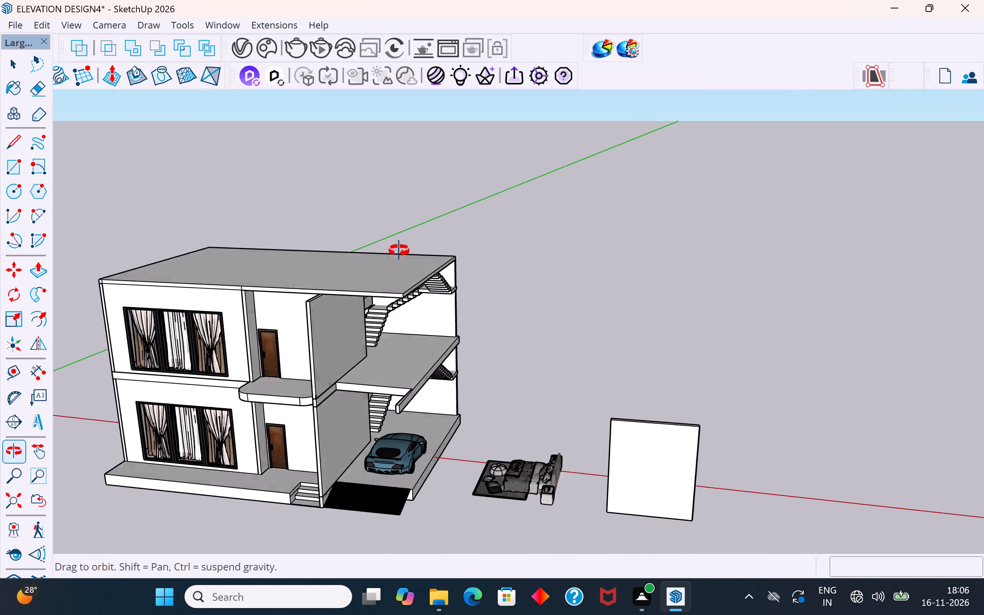
middle_click_drag(399, 251, 413, 243)
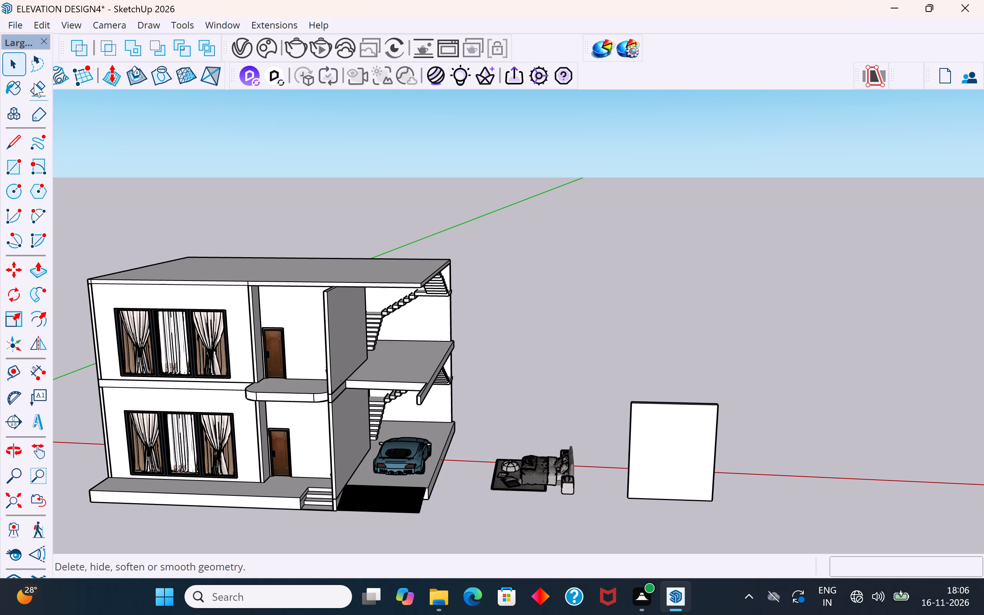
Purge unused materials and save the model as ELEVATION DESIGN4 in the Sketchup intership file folder, replacing the existing file.
left_click(16, 18)
left_click(60, 105)
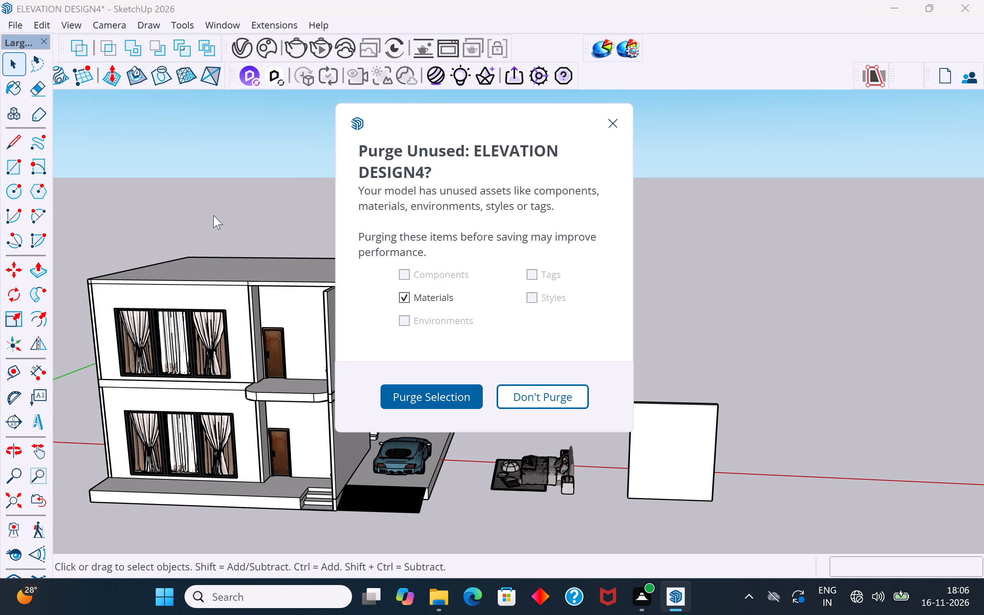
left_click(418, 388)
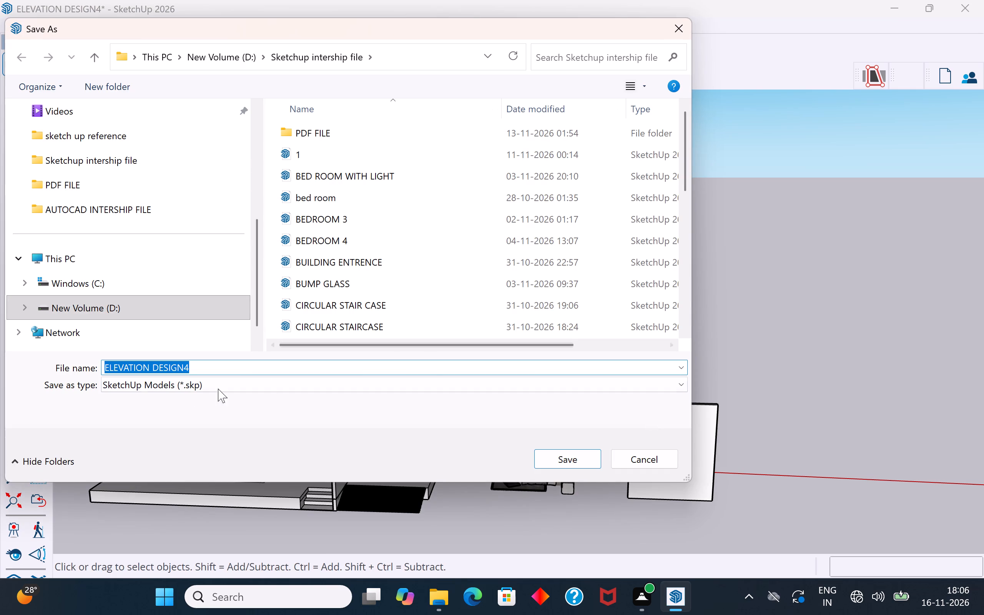
left_click(557, 459)
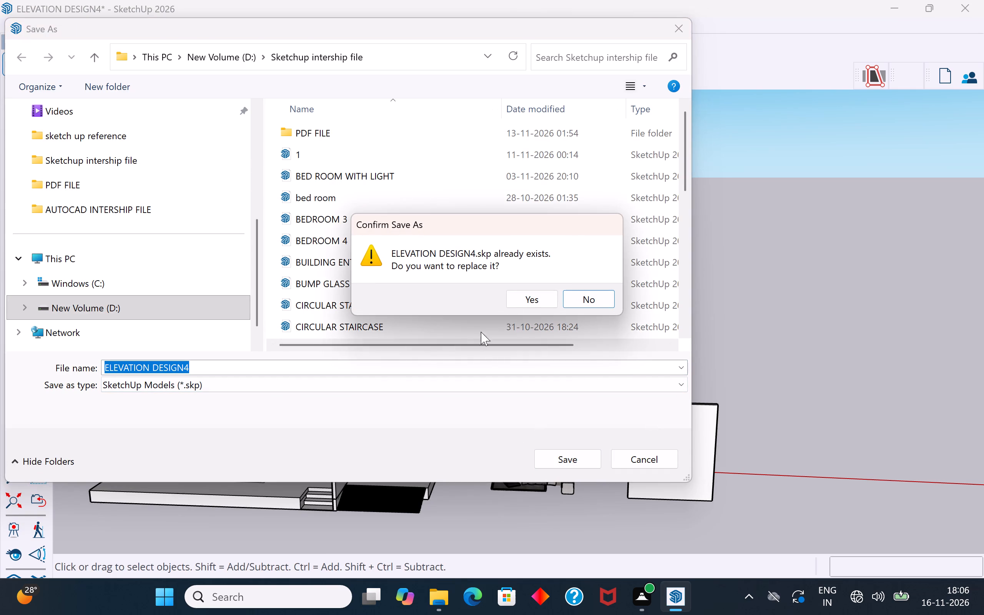
left_click(517, 296)
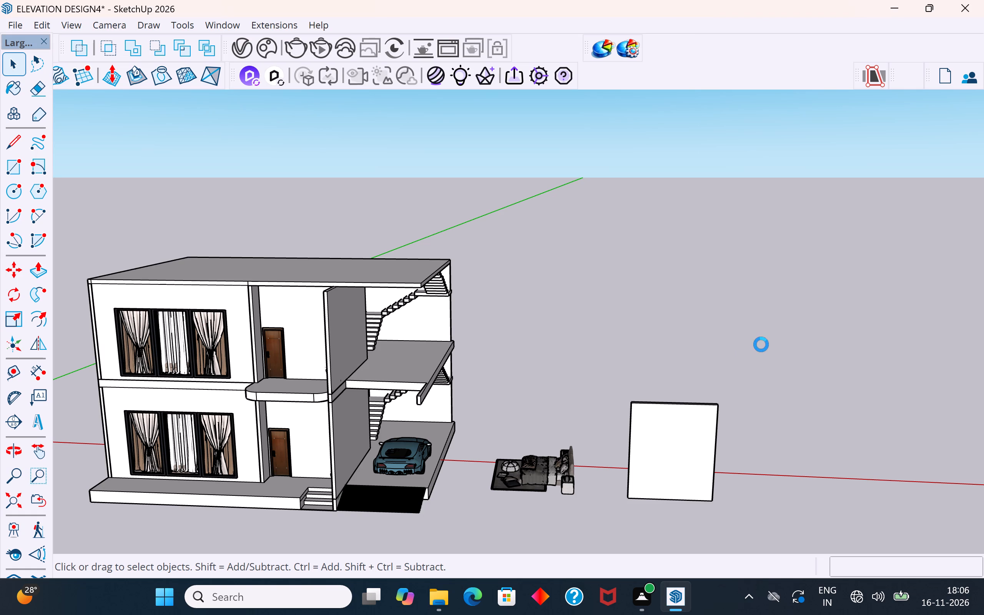